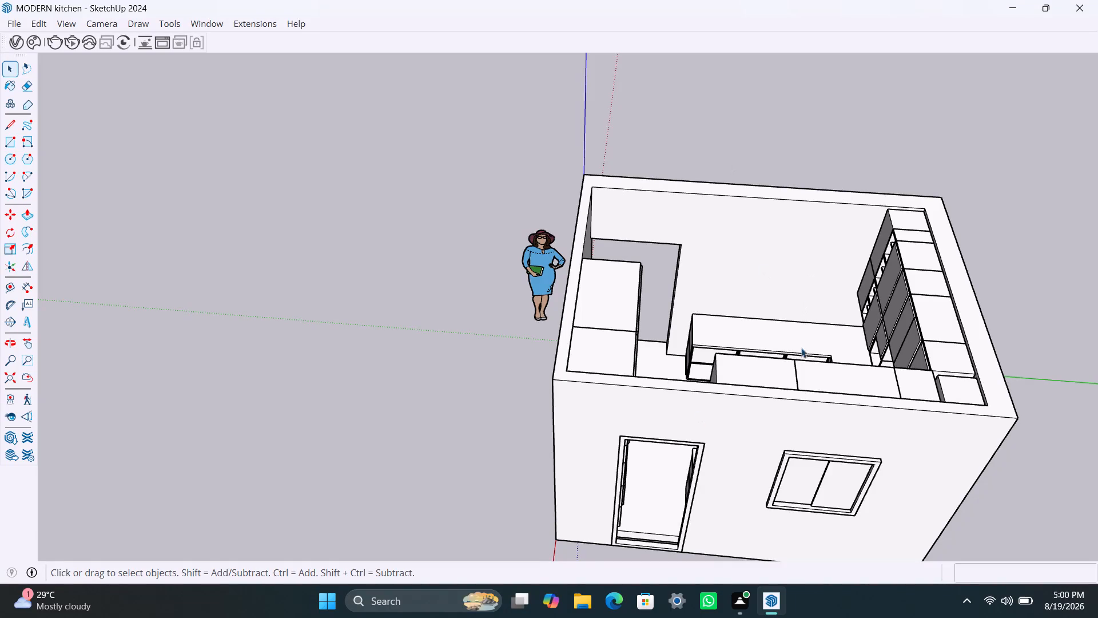
# Examine the kitchen model from several angles, viewing the cabinet layout from above and the exterior wall with the door and window.
pyautogui.scroll(-4, 647, 328)
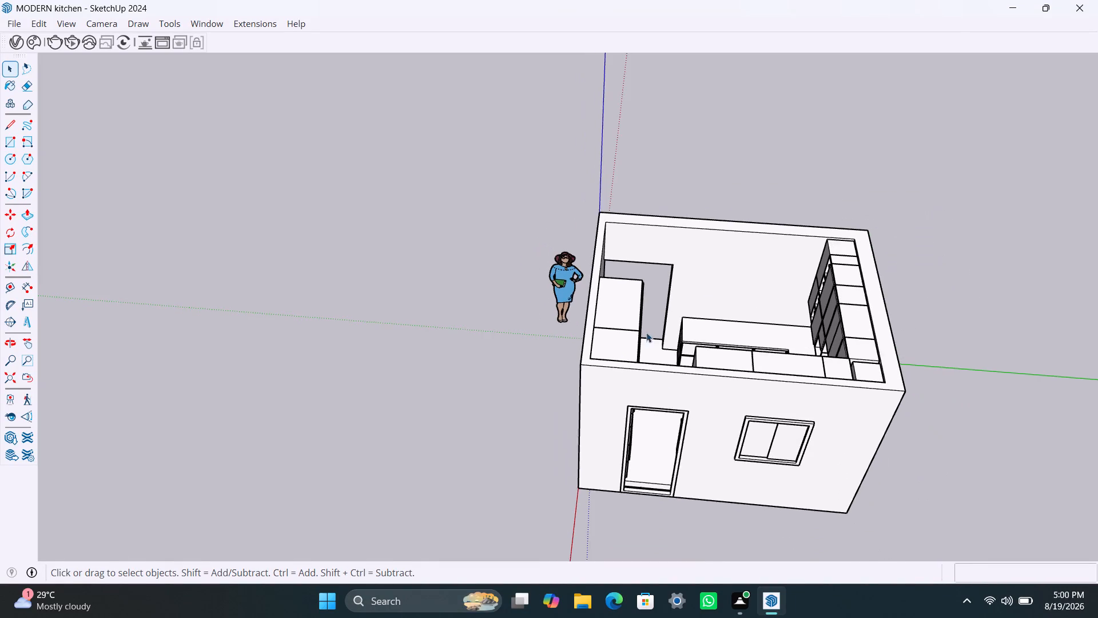
pyautogui.moveTo(646, 332); pyautogui.dragTo(592, 319, button='middle')
pyautogui.scroll(4, 563, 284)
pyautogui.moveTo(592, 370); pyautogui.dragTo(679, 360, button='middle')
pyautogui.scroll(3, 538, 331)
pyautogui.moveTo(597, 379); pyautogui.dragTo(666, 390, button='middle')
pyautogui.scroll(-12, 660, 391)
pyautogui.moveTo(693, 415); pyautogui.dragTo(577, 375, button='middle')
pyautogui.scroll(-4, 773, 409)
pyautogui.moveTo(780, 419); pyautogui.dragTo(721, 402, button='middle')
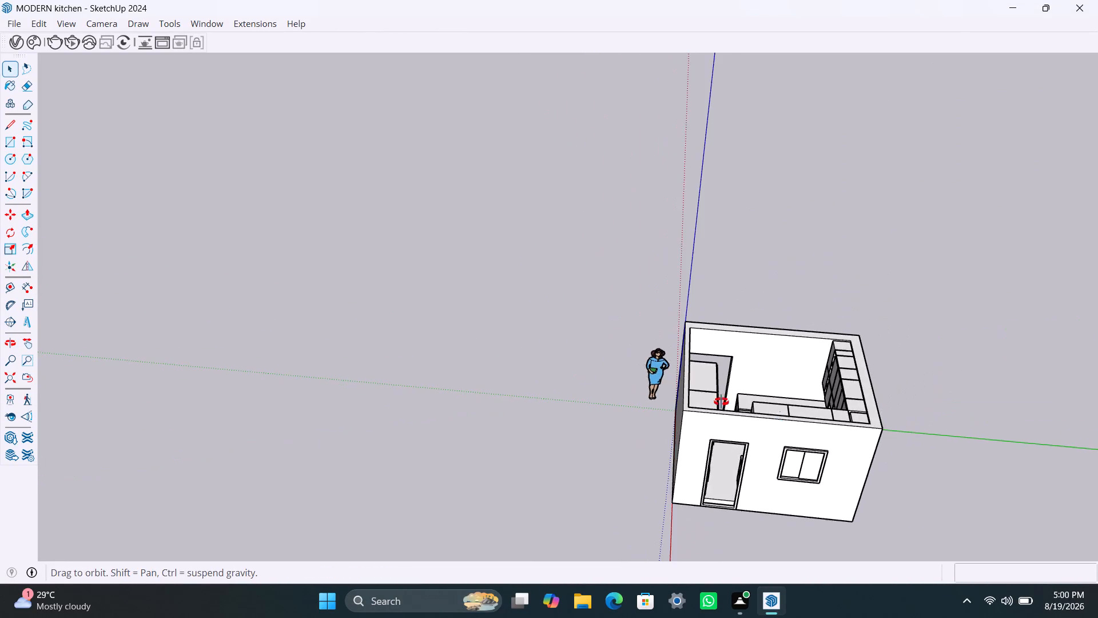
pyautogui.moveTo(721, 402); pyautogui.dragTo(672, 378, button='middle')
pyautogui.scroll(7, 822, 465)
pyautogui.scroll(-6, 733, 470)
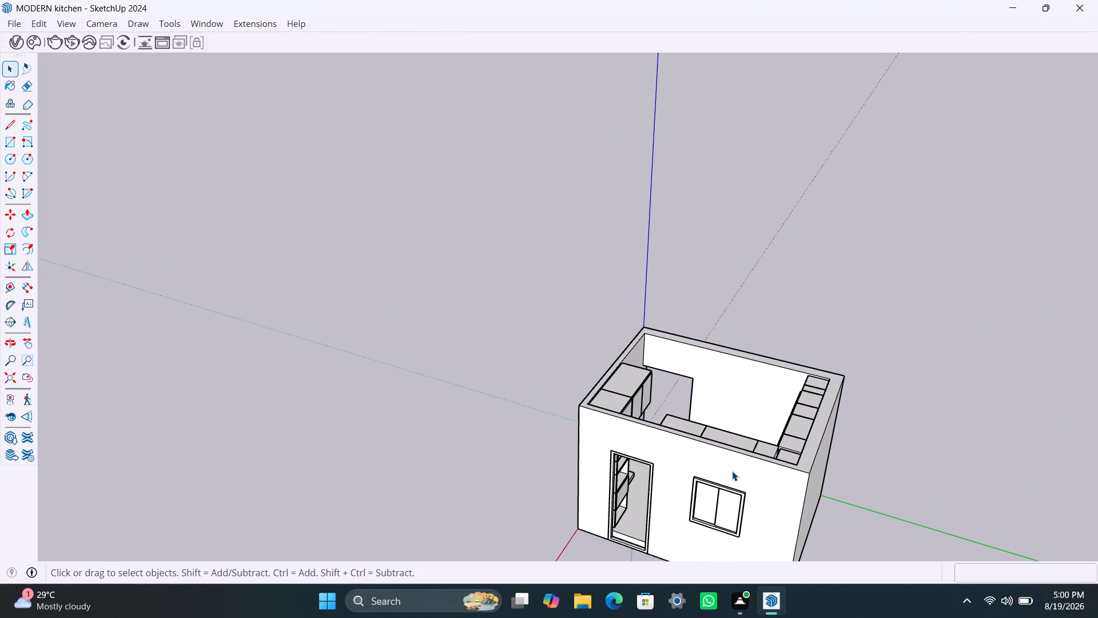
pyautogui.moveTo(730, 494); pyautogui.dragTo(745, 366, button='middle')
pyautogui.scroll(3, 768, 451)
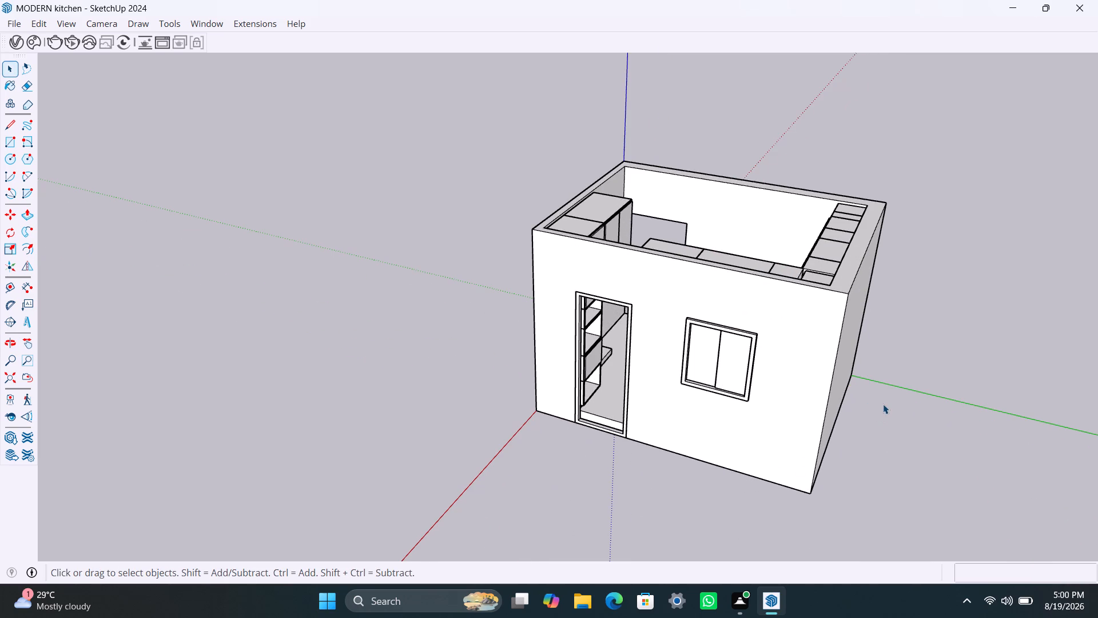
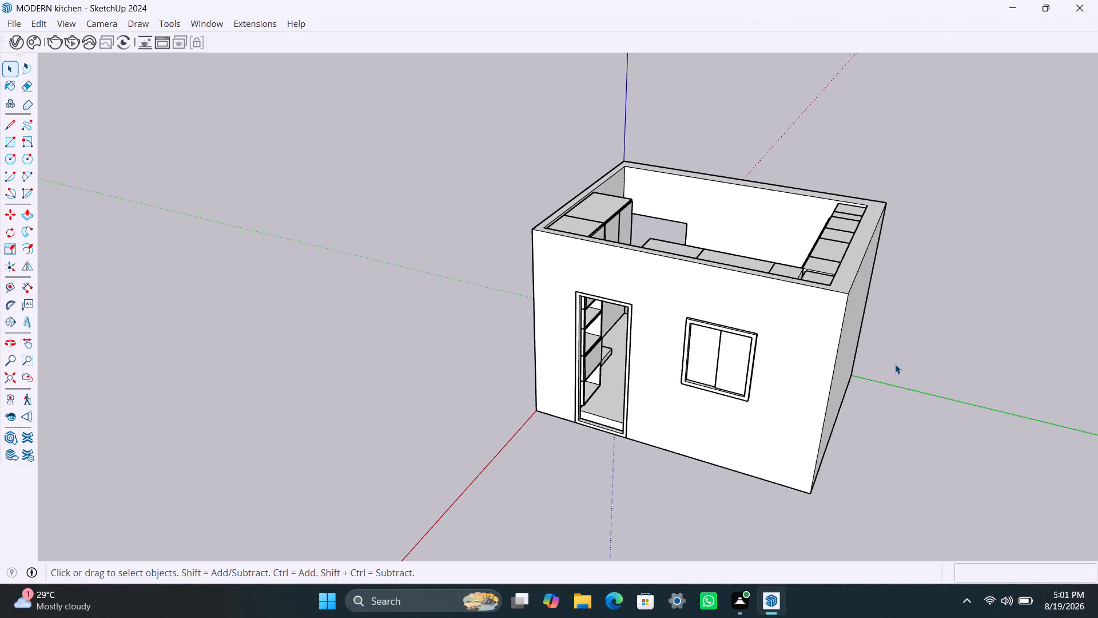
# Examine the room from outside and above, covering the door and window wall and the cabinet layout inside.
pyautogui.scroll(-1, 1097, 248)
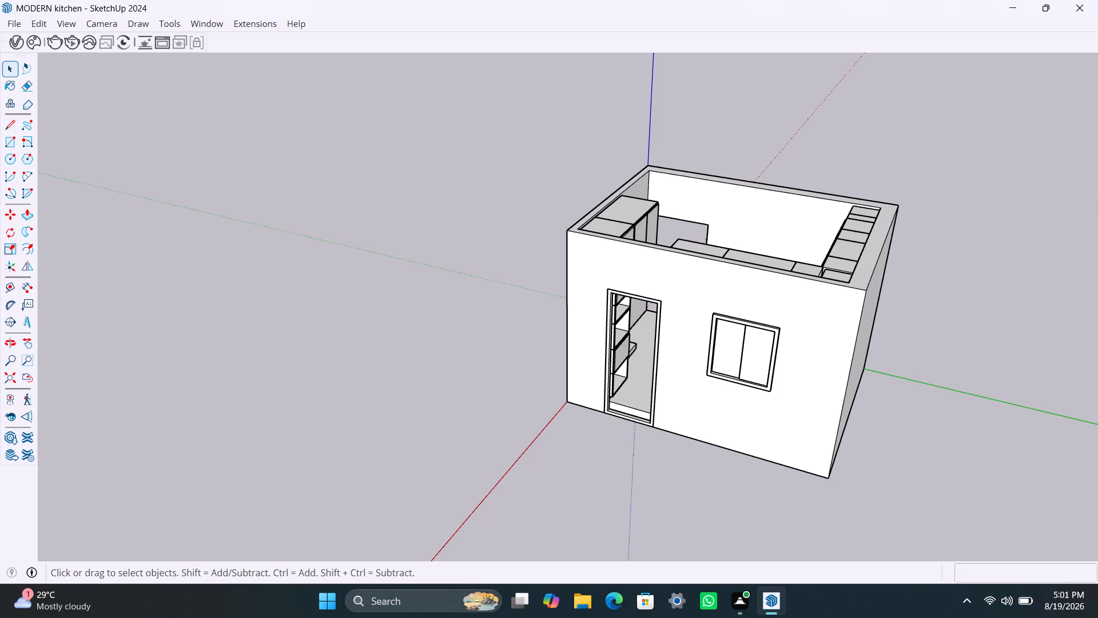
pyautogui.scroll(-1, 1097, 199)
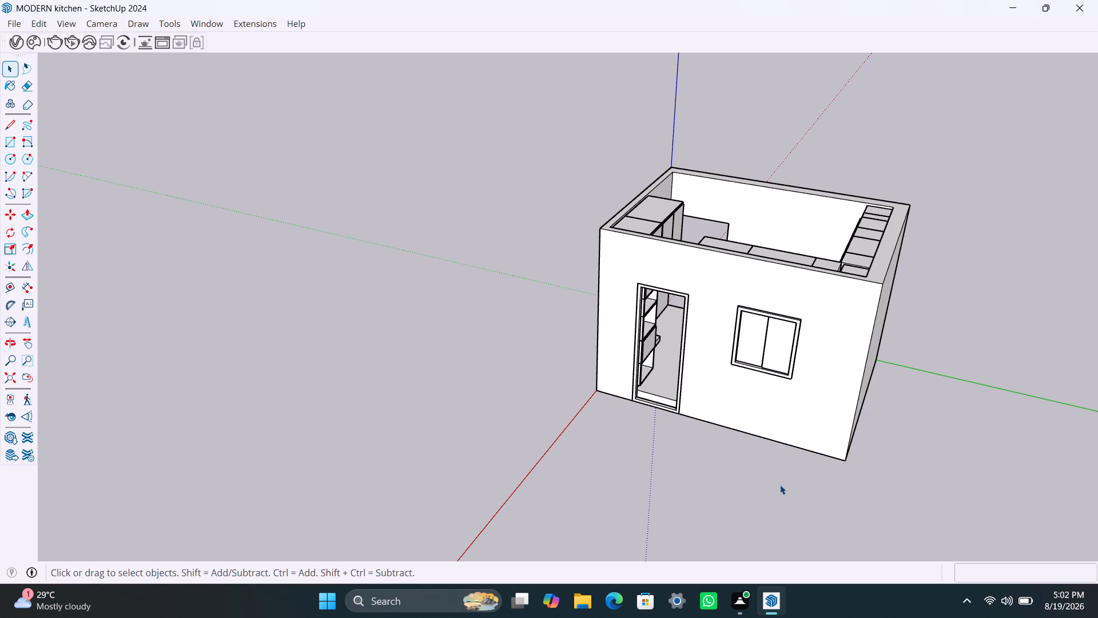
pyautogui.scroll(-4, 359, 295)
pyautogui.moveTo(474, 437); pyautogui.dragTo(772, 478, button='middle')
pyautogui.scroll(3, 700, 347)
pyautogui.moveTo(695, 349); pyautogui.dragTo(632, 363, button='middle')
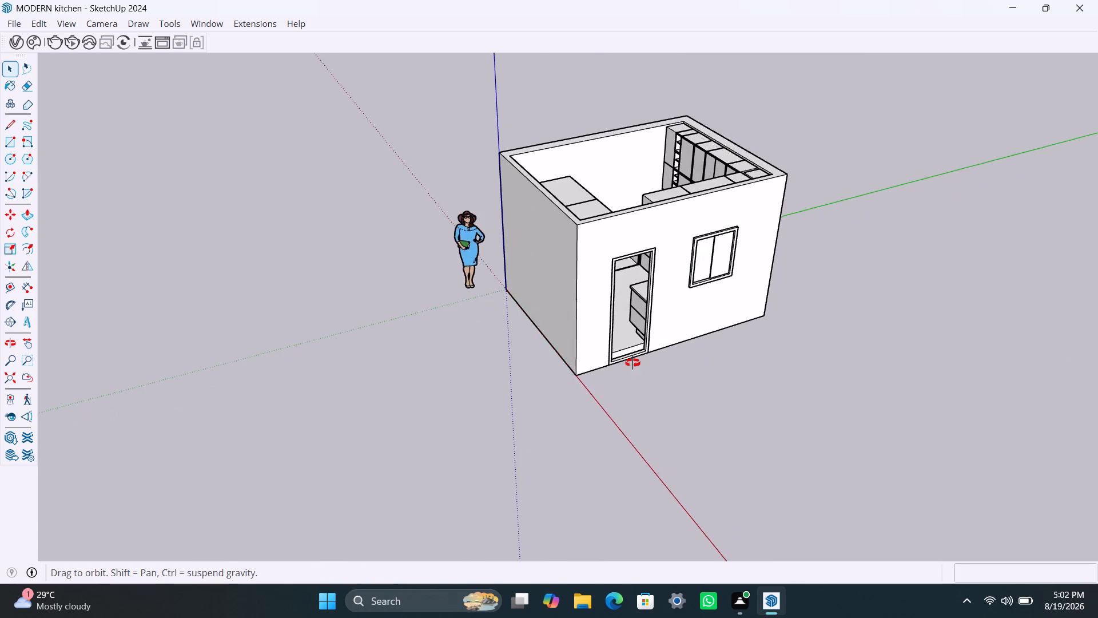
pyautogui.moveTo(632, 363); pyautogui.dragTo(539, 368, button='middle')
pyautogui.scroll(4, 669, 280)
pyautogui.moveTo(708, 257); pyautogui.dragTo(351, 372, button='middle')
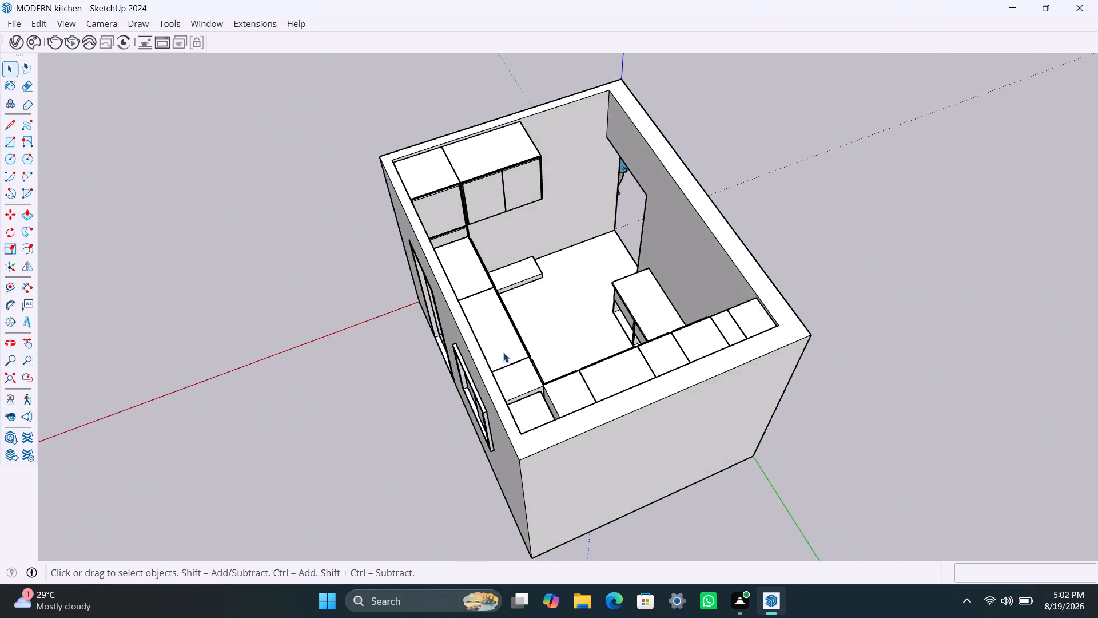
pyautogui.scroll(5, 522, 352)
pyautogui.scroll(3, 450, 333)
pyautogui.moveTo(443, 340); pyautogui.dragTo(772, 334, button='middle')
pyautogui.scroll(-4, 567, 300)
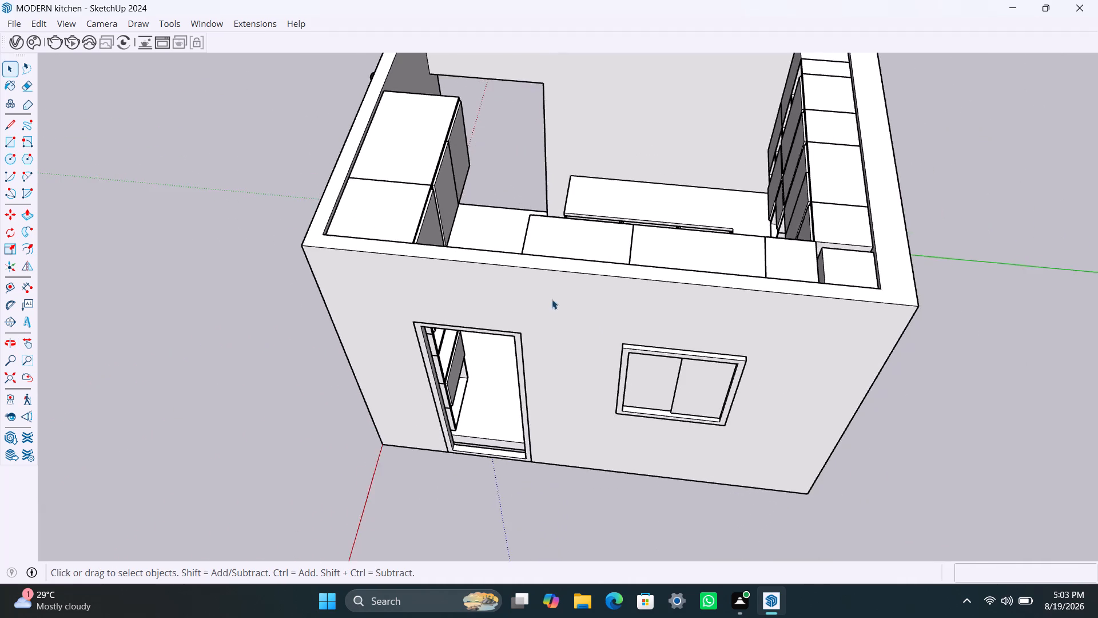
pyautogui.scroll(-3, 552, 300)
pyautogui.moveTo(574, 378); pyautogui.dragTo(647, 259, button='middle')
pyautogui.scroll(-3, 634, 306)
pyautogui.moveTo(583, 294); pyautogui.dragTo(710, 429, button='middle')
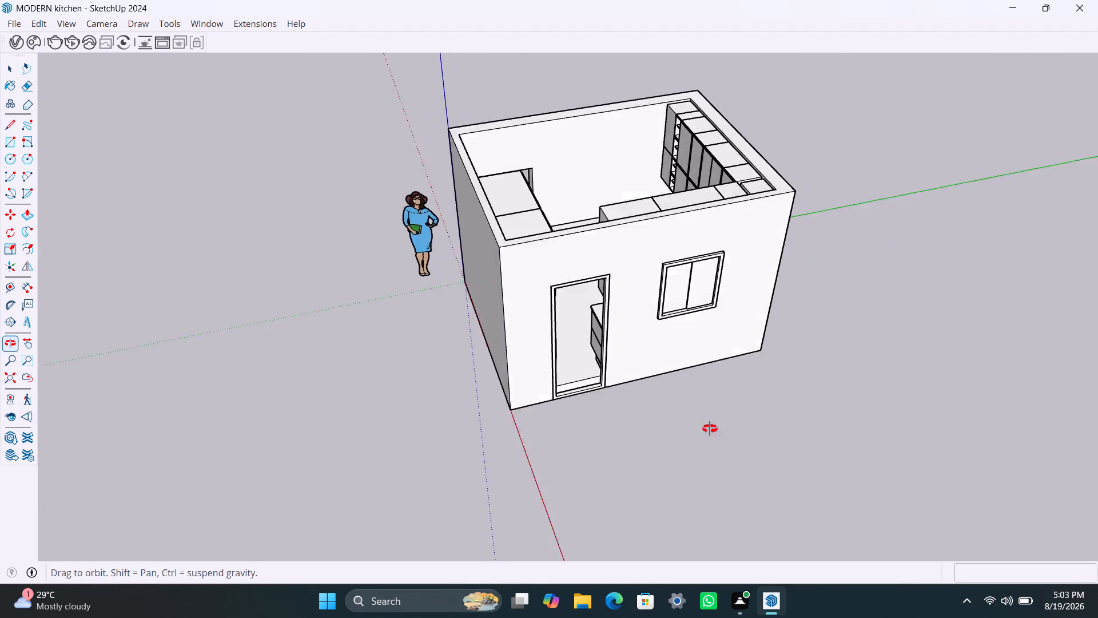
pyautogui.moveTo(710, 429); pyautogui.dragTo(710, 437, button='middle')
# Examine the interior up close, focusing on the wall with the doorway opening, its base cabinets and the adjoining upper cabinet run.
pyautogui.scroll(4, 543, 25)
pyautogui.scroll(4, 689, 290)
pyautogui.moveTo(699, 258); pyautogui.dragTo(466, 310, button='middle')
pyautogui.scroll(3, 630, 191)
pyautogui.moveTo(639, 209); pyautogui.dragTo(768, 372, button='middle')
pyautogui.scroll(1, 618, 300)
pyautogui.moveTo(580, 268); pyautogui.dragTo(495, 268, button='middle')
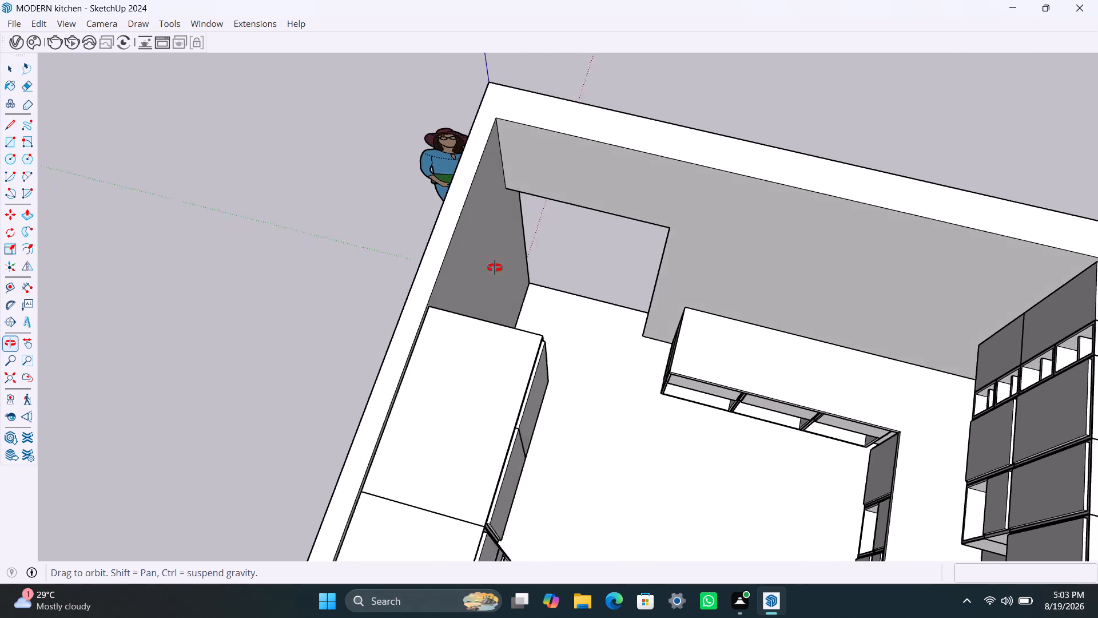
pyautogui.moveTo(495, 268); pyautogui.dragTo(606, 322, button='middle')
pyautogui.scroll(1, 606, 322)
pyautogui.scroll(-3, 611, 308)
pyautogui.keyDown('shift'); pyautogui.moveTo(641, 279); pyautogui.dragTo(594, 276, button='middle'); pyautogui.keyUp('shift')
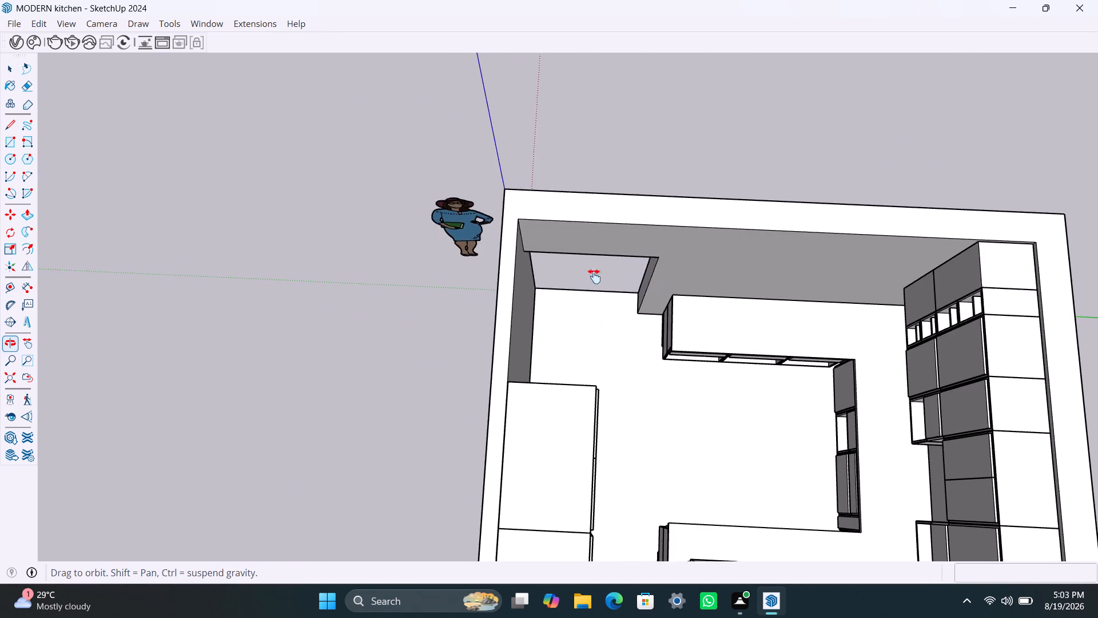
pyautogui.keyDown('shift'); pyautogui.moveTo(594, 276); pyautogui.dragTo(319, 227, button='middle'); pyautogui.keyUp('shift')
pyautogui.scroll(2, 424, 261)
pyautogui.moveTo(459, 276); pyautogui.dragTo(487, 157, button='middle')
pyautogui.scroll(-5, 486, 159)
pyautogui.keyDown('shift'); pyautogui.moveTo(484, 183); pyautogui.dragTo(653, 184, button='middle'); pyautogui.keyUp('shift')
pyautogui.scroll(1, 590, 143)
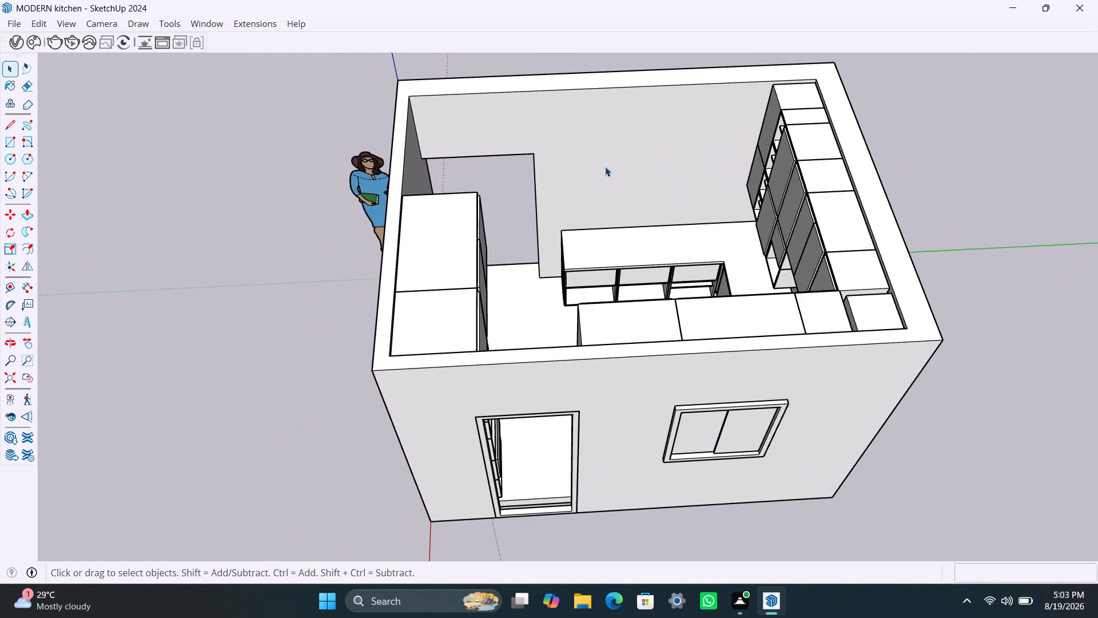
pyautogui.moveTo(594, 160); pyautogui.dragTo(583, 138, button='middle')
pyautogui.scroll(3, 675, 184)
pyautogui.moveTo(681, 208); pyautogui.dragTo(653, 199, button='middle')
pyautogui.scroll(-2, 742, 209)
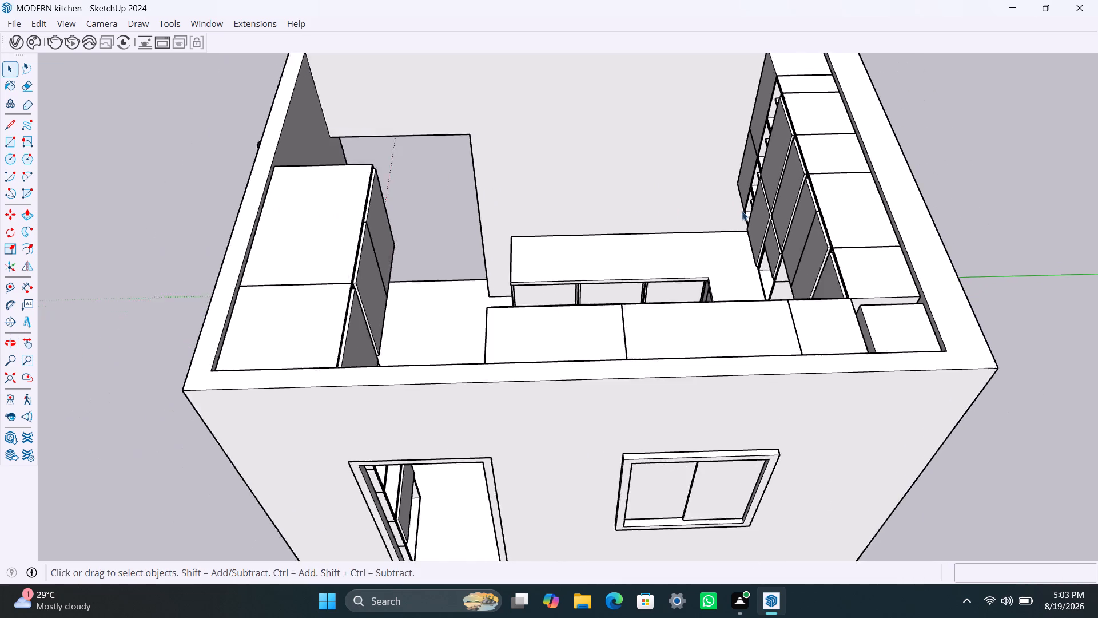
pyautogui.scroll(-1, 742, 211)
pyautogui.moveTo(731, 229); pyautogui.dragTo(709, 228, button='middle')
pyautogui.scroll(1, 709, 179)
pyautogui.keyDown('shift'); pyautogui.moveTo(711, 176); pyautogui.dragTo(742, 205, button='middle'); pyautogui.keyUp('shift')
pyautogui.scroll(1, 741, 236)
pyautogui.moveTo(754, 243); pyautogui.dragTo(768, 247, button='middle')
pyautogui.scroll(1, 765, 243)
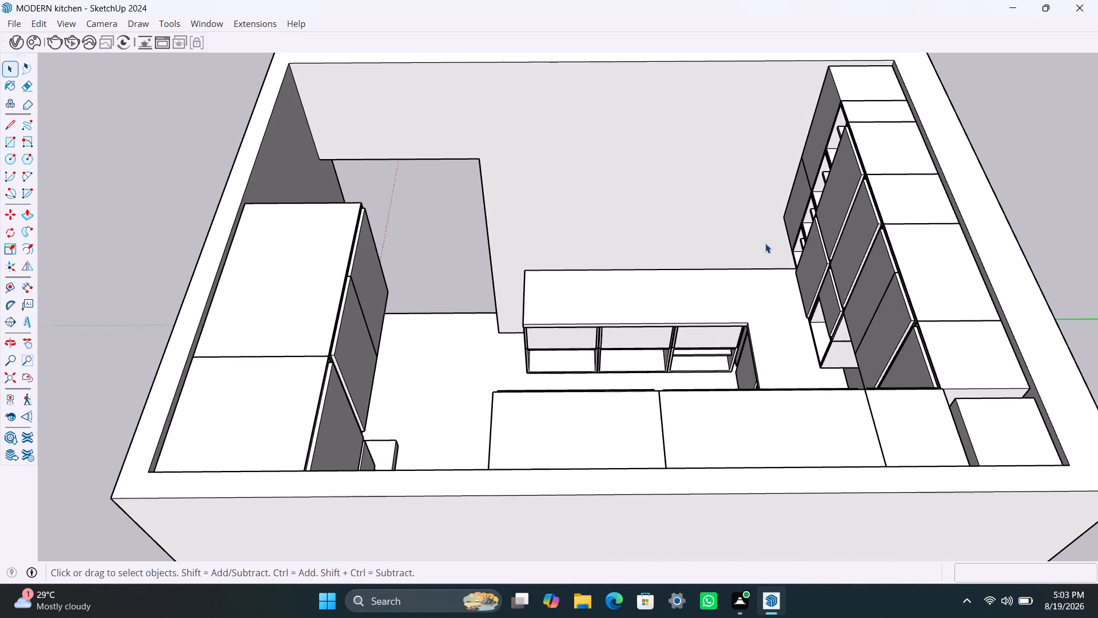
pyautogui.moveTo(765, 243); pyautogui.dragTo(749, 318, button='middle')
pyautogui.scroll(2, 645, 201)
pyautogui.moveTo(645, 201); pyautogui.dragTo(645, 184, button='middle')
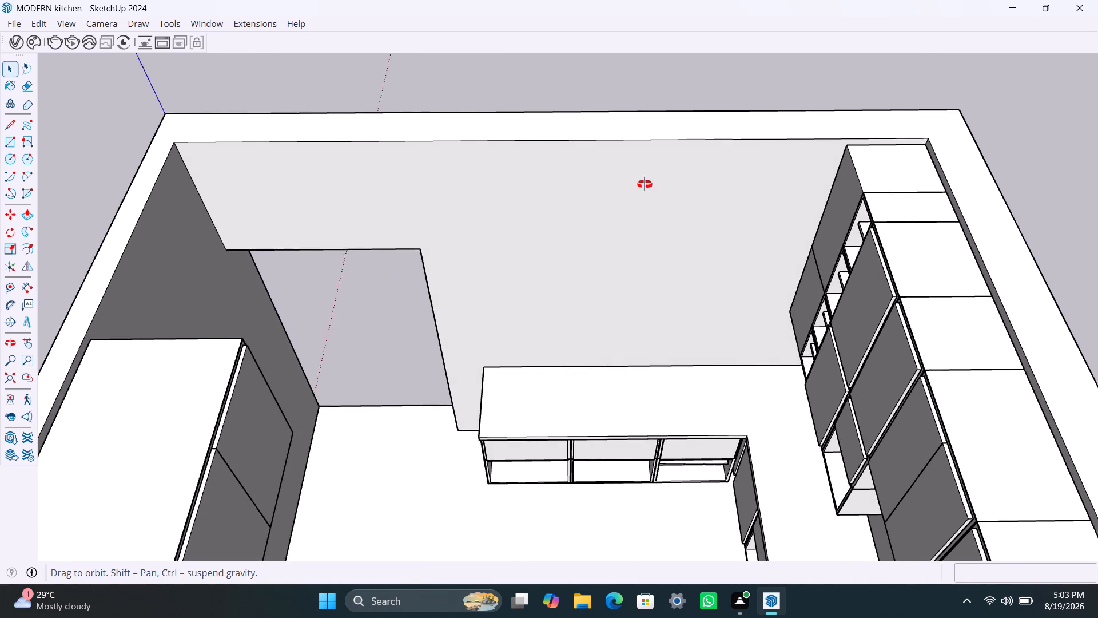
pyautogui.moveTo(645, 184); pyautogui.dragTo(645, 166, button='middle')
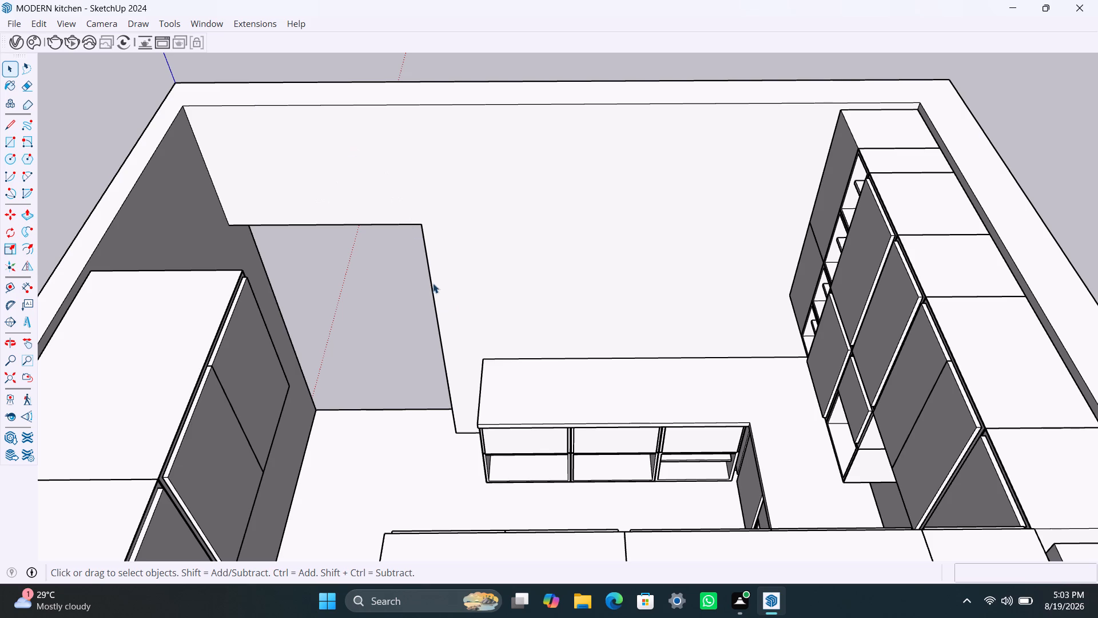
# Place vertical guides across the wall above the base cabinets: 270 mm from the doorway opening's edge, then two at successive 600 mm spacings.
pyautogui.press('t')
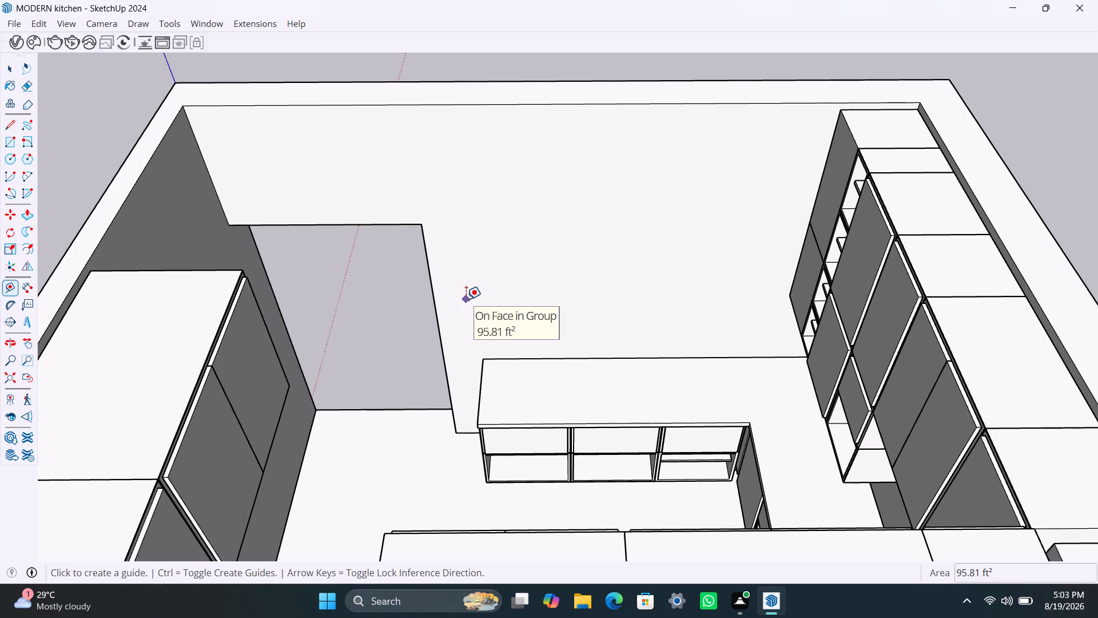
pyautogui.click(430, 264)
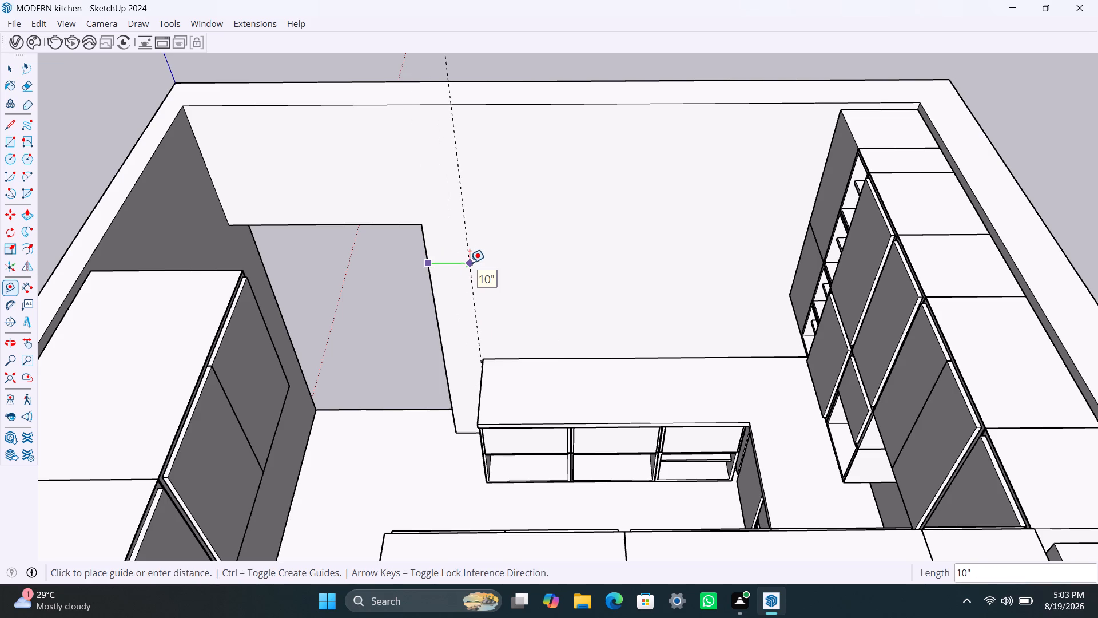
pyautogui.write('270mm')
pyautogui.press('Return')
pyautogui.click(467, 241)
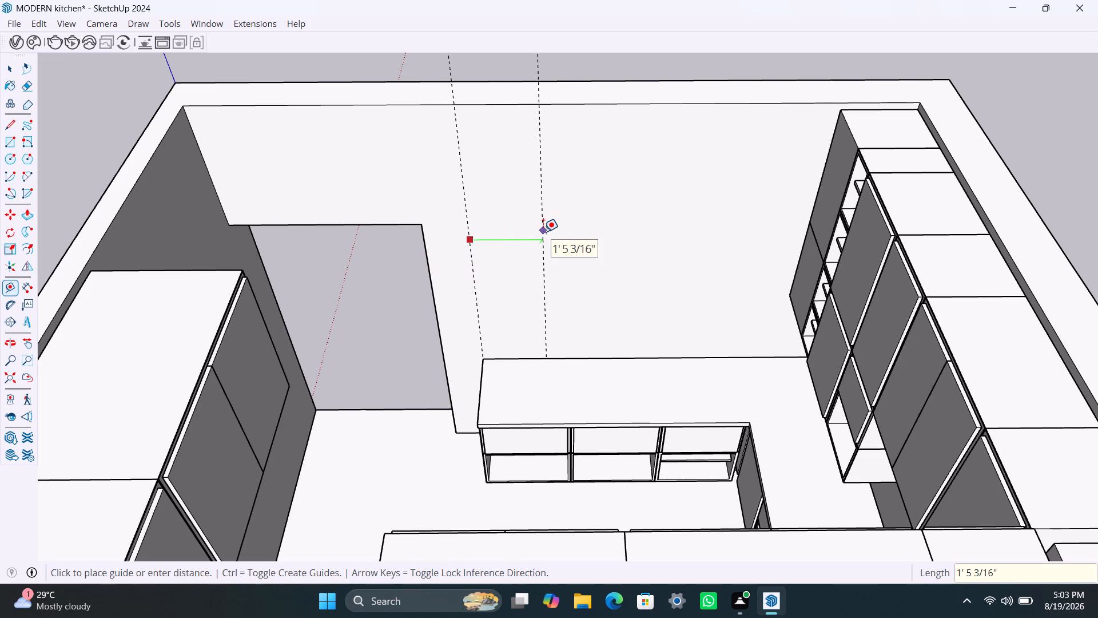
pyautogui.write('600mm')
pyautogui.press('Return')
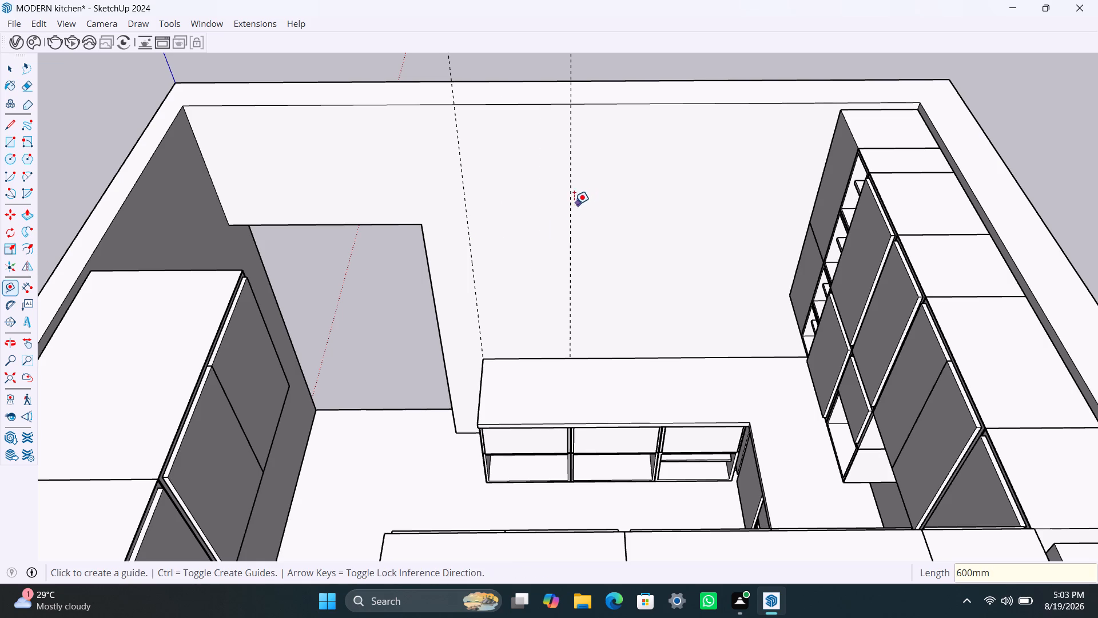
pyautogui.click(570, 204)
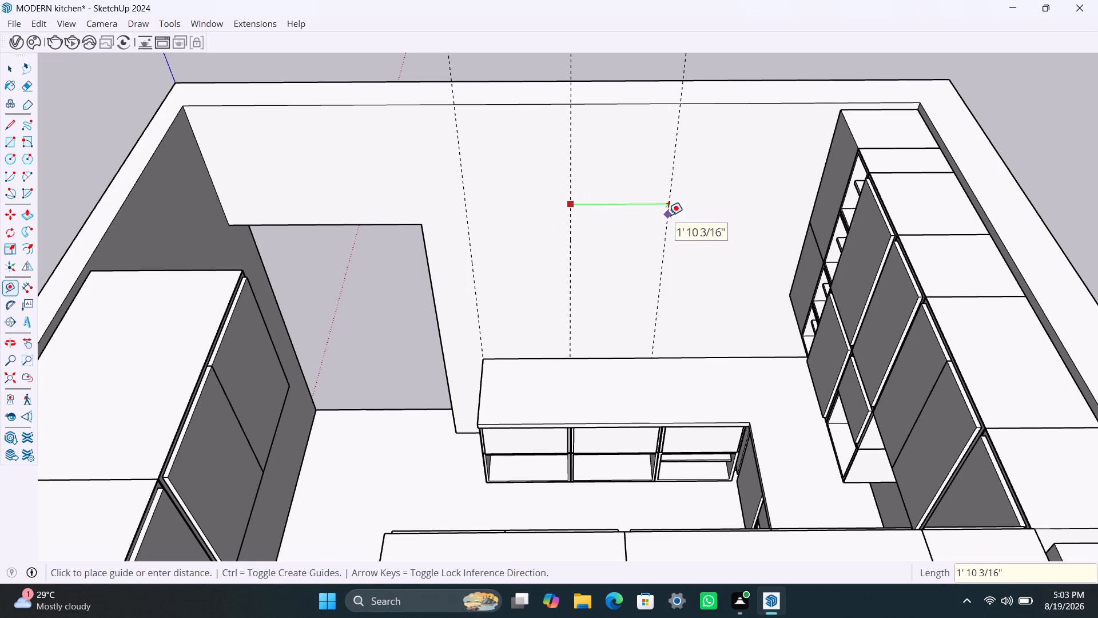
pyautogui.write('600mm')
pyautogui.press('Return')
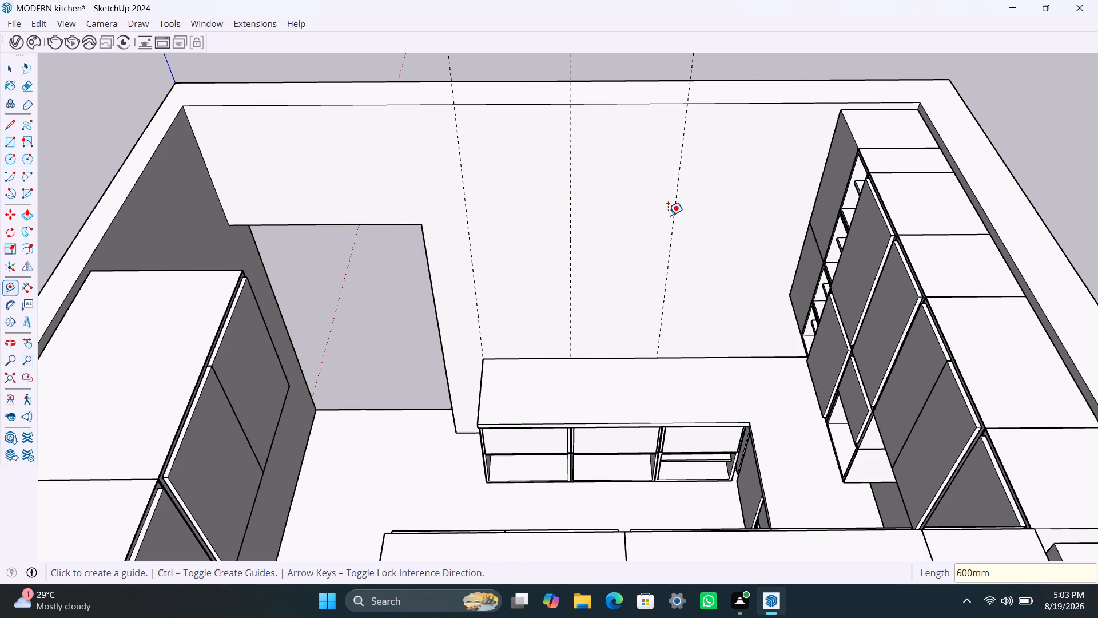
# Continue the vertical guides toward the side-wall cabinets at successive spacings of 410 mm, 400 mm and 50 mm.
pyautogui.click(685, 154)
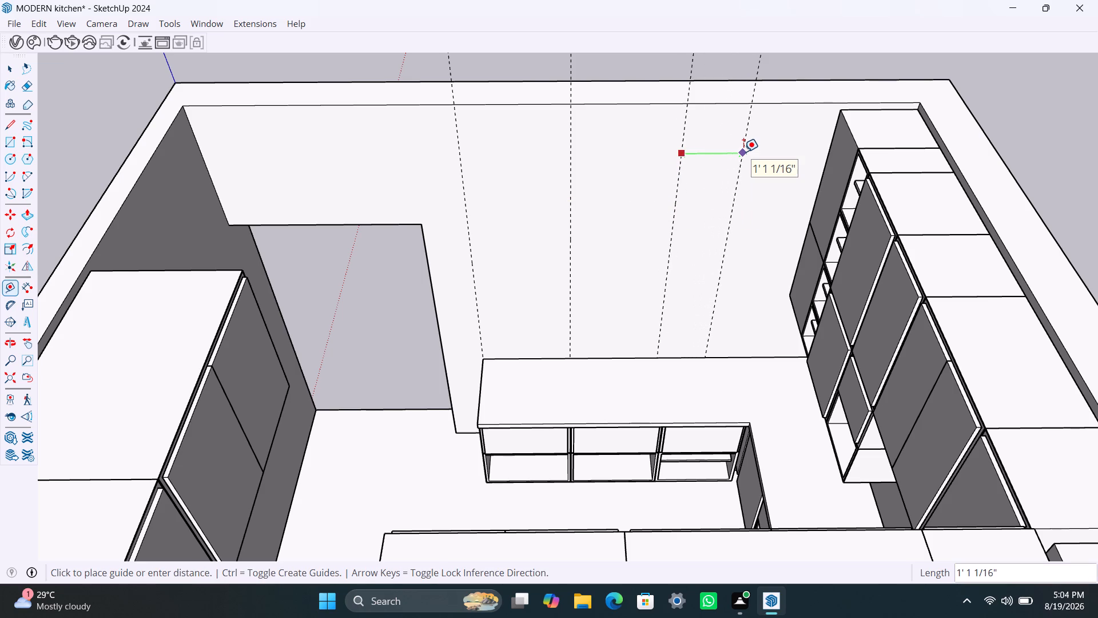
pyautogui.write('410mm')
pyautogui.press('Return')
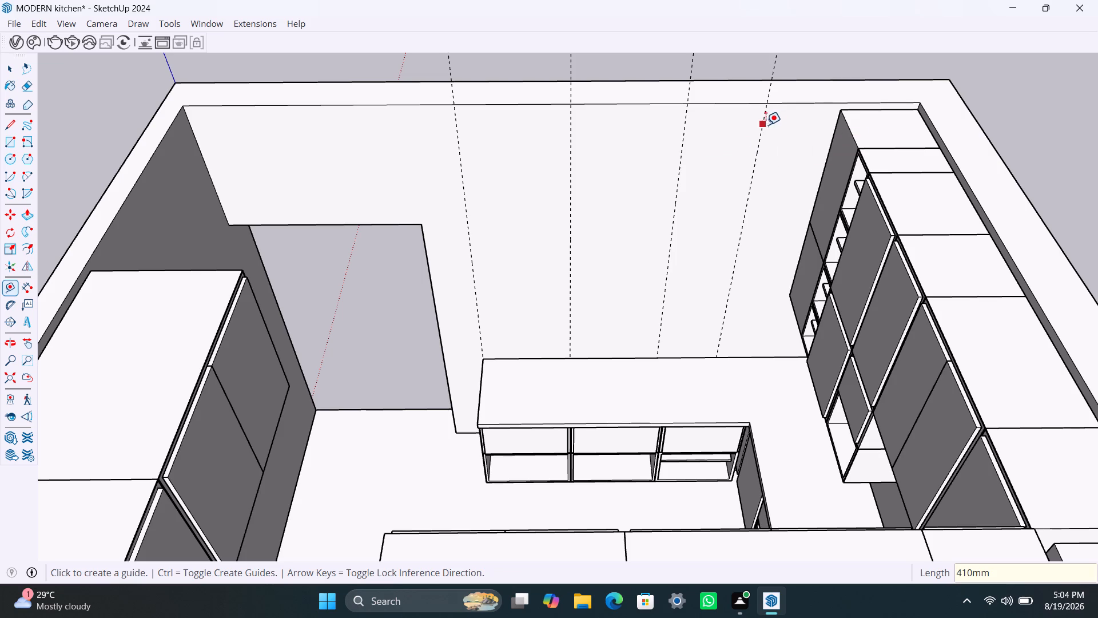
pyautogui.click(765, 125)
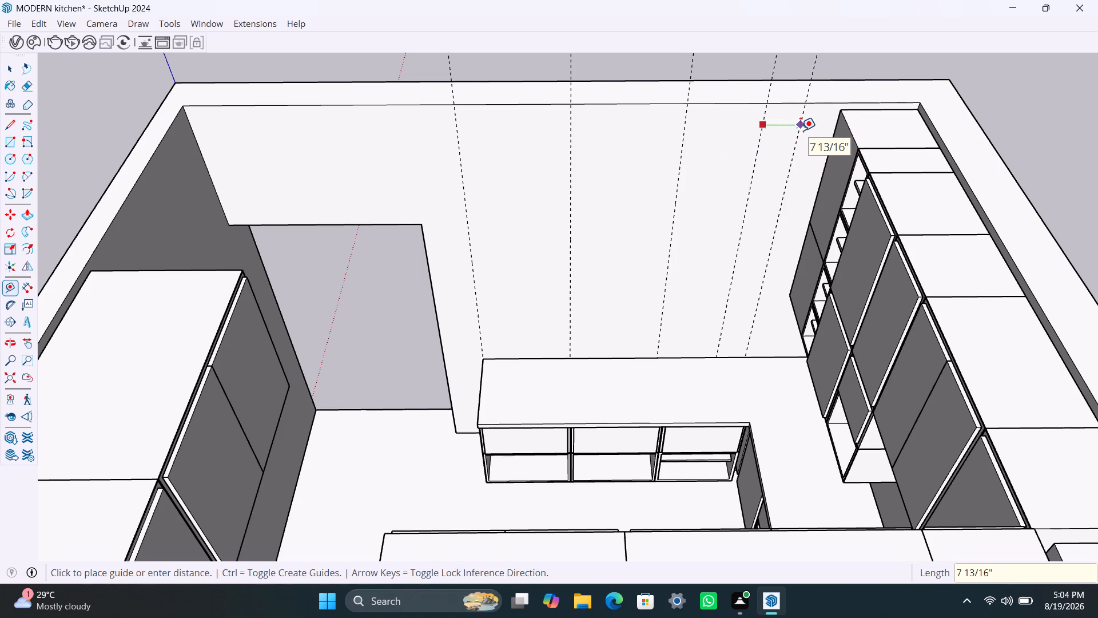
pyautogui.write('400mm')
pyautogui.press('Return')
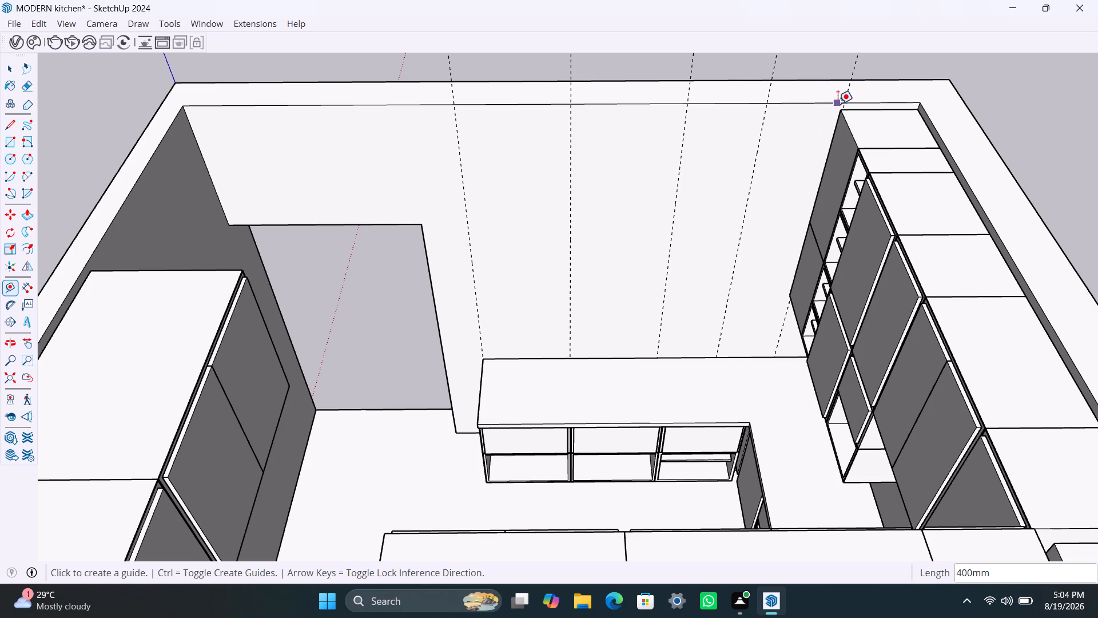
pyautogui.click(846, 91)
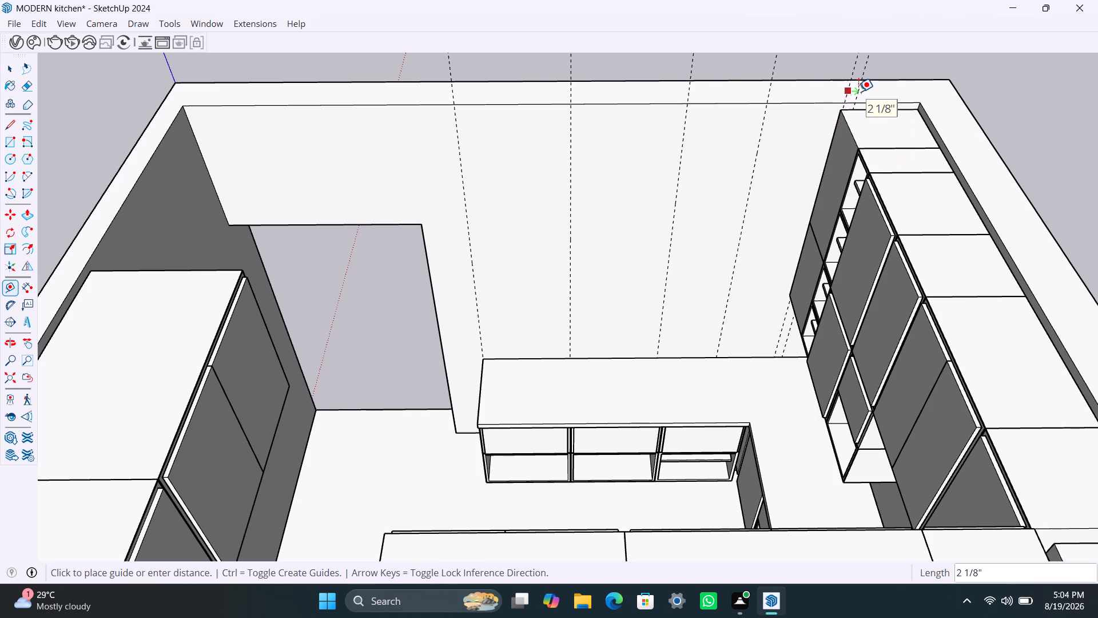
pyautogui.write('50mm')
pyautogui.press('Return')
pyautogui.press('space')
# Select all upper cabinets and open shelves along the side wall and scale their depth to about 0.81, back toward that wall.
pyautogui.click(836, 154)
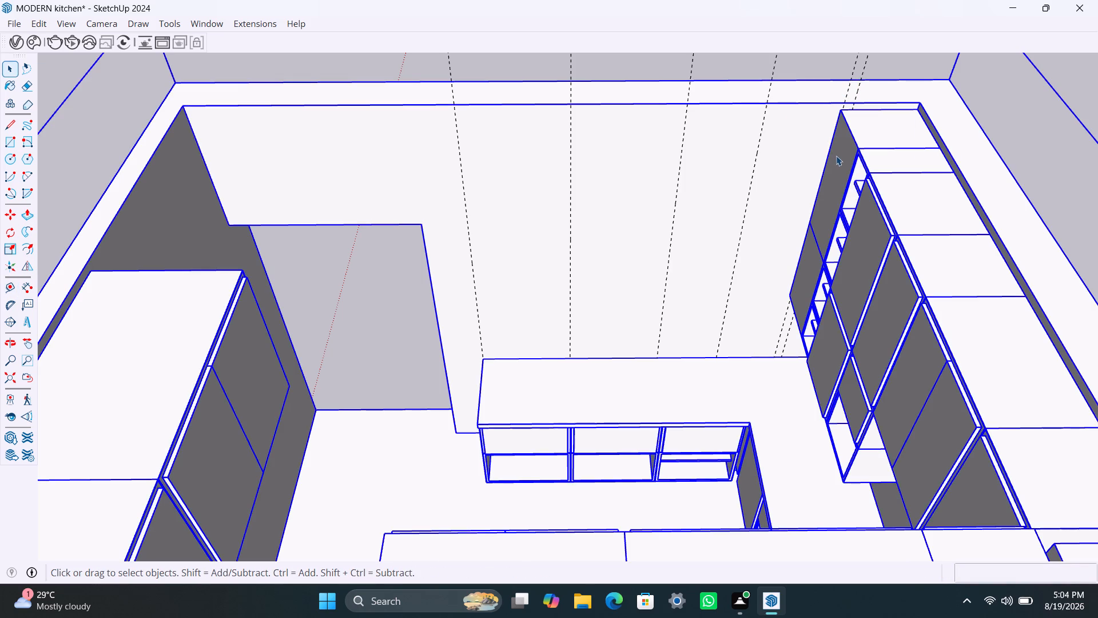
pyautogui.tripleClick(836, 156)
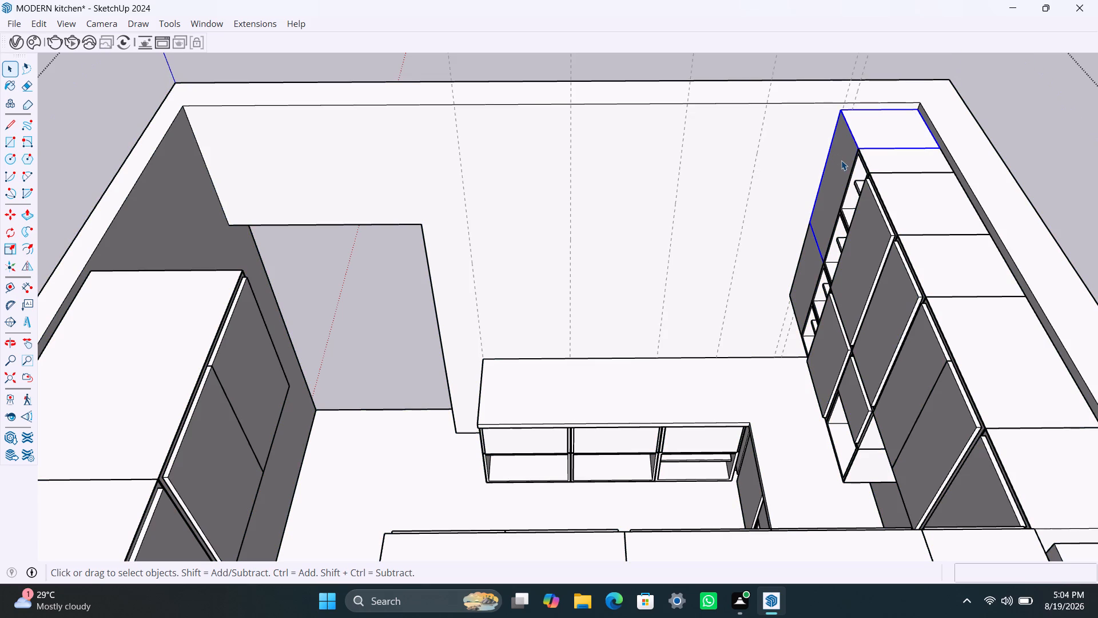
pyautogui.keyDown('shift'); pyautogui.click(795, 282); pyautogui.keyUp('shift')
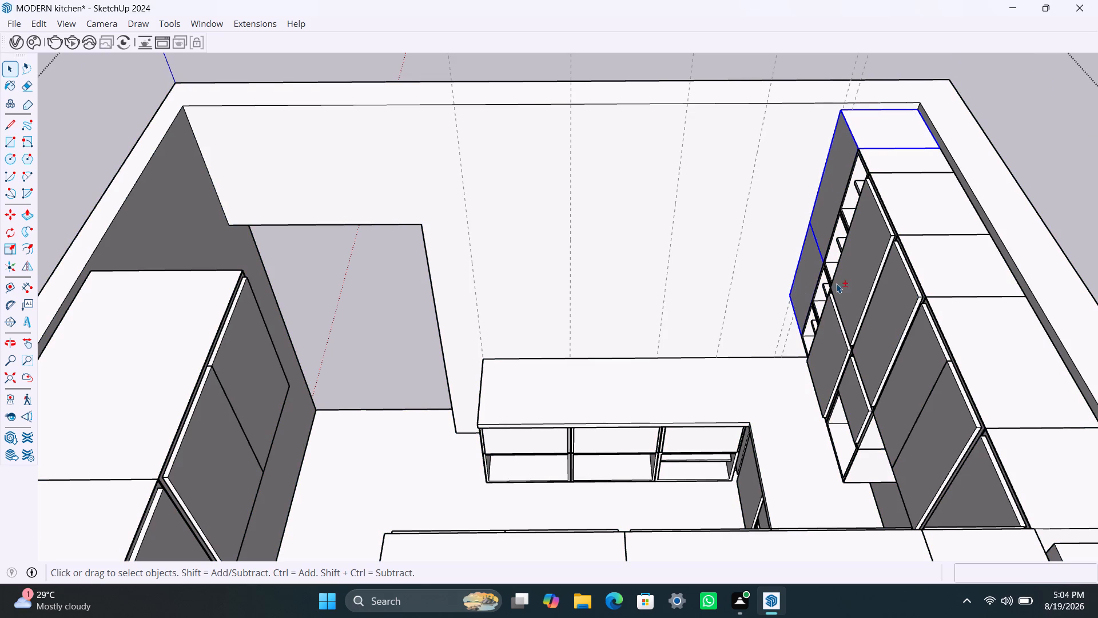
pyautogui.keyDown('shift'); pyautogui.click(869, 164); pyautogui.keyUp('shift')
pyautogui.keyDown('shift'); pyautogui.click(835, 245); pyautogui.keyUp('shift')
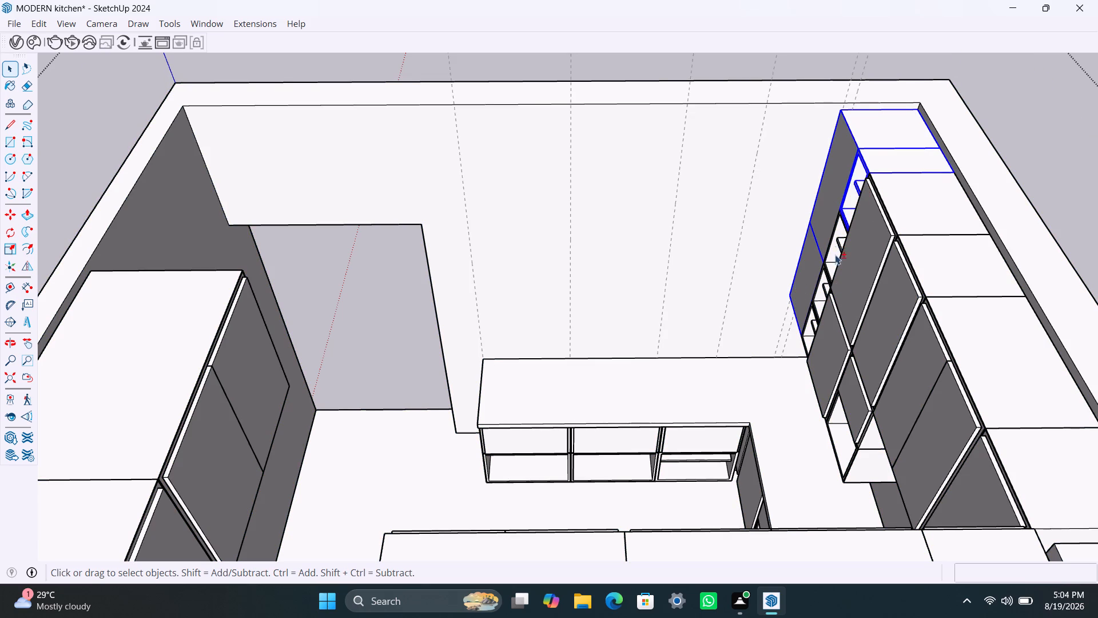
pyautogui.keyDown('shift'); pyautogui.click(819, 291); pyautogui.keyUp('shift')
pyautogui.keyDown('shift'); pyautogui.click(806, 328); pyautogui.keyUp('shift')
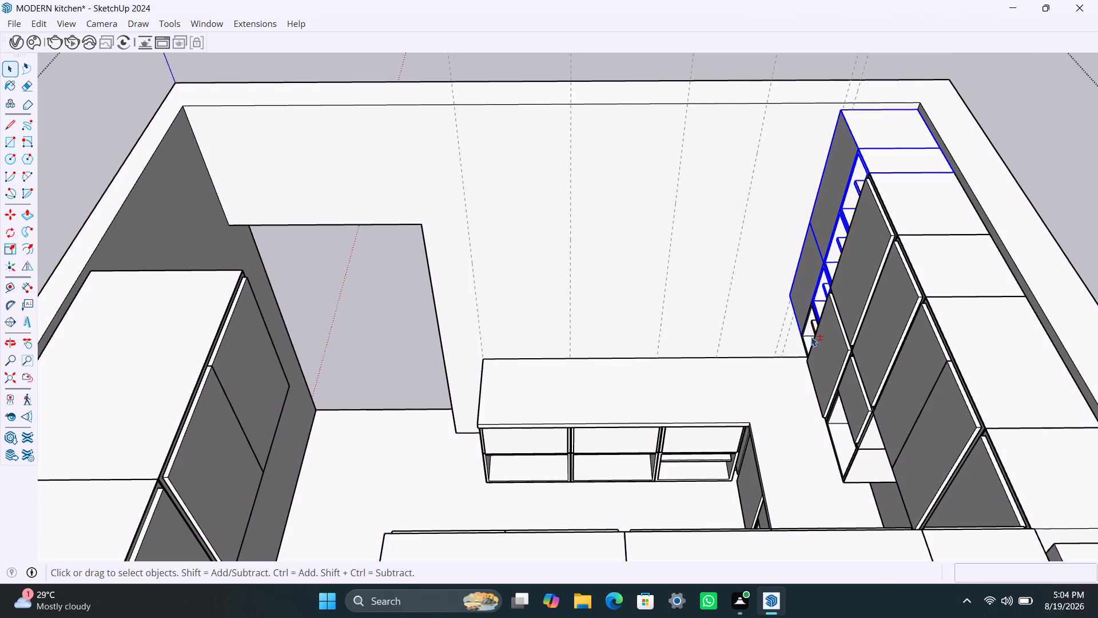
pyautogui.keyDown('shift'); pyautogui.click(821, 350); pyautogui.keyUp('shift')
pyautogui.keyDown('shift'); pyautogui.click(866, 286); pyautogui.keyUp('shift')
pyautogui.keyDown('shift'); pyautogui.click(886, 341); pyautogui.keyUp('shift')
pyautogui.keyDown('shift'); pyautogui.click(838, 430); pyautogui.keyUp('shift')
pyautogui.keyDown('shift'); pyautogui.click(861, 419); pyautogui.keyUp('shift')
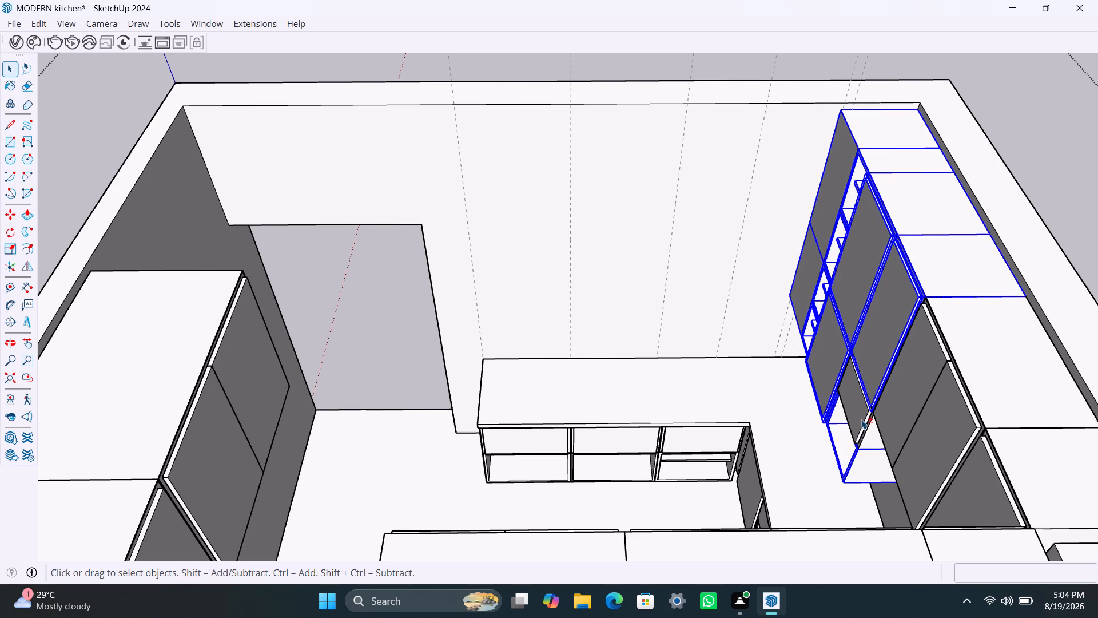
pyautogui.keyDown('shift'); pyautogui.click(927, 385); pyautogui.keyUp('shift')
pyautogui.keyDown('shift'); pyautogui.click(963, 433); pyautogui.keyUp('shift')
pyautogui.keyDown('shift'); pyautogui.click(928, 437); pyautogui.keyUp('shift')
pyautogui.keyDown('shift'); pyautogui.scroll(-3, 860, 389); pyautogui.keyUp('shift')
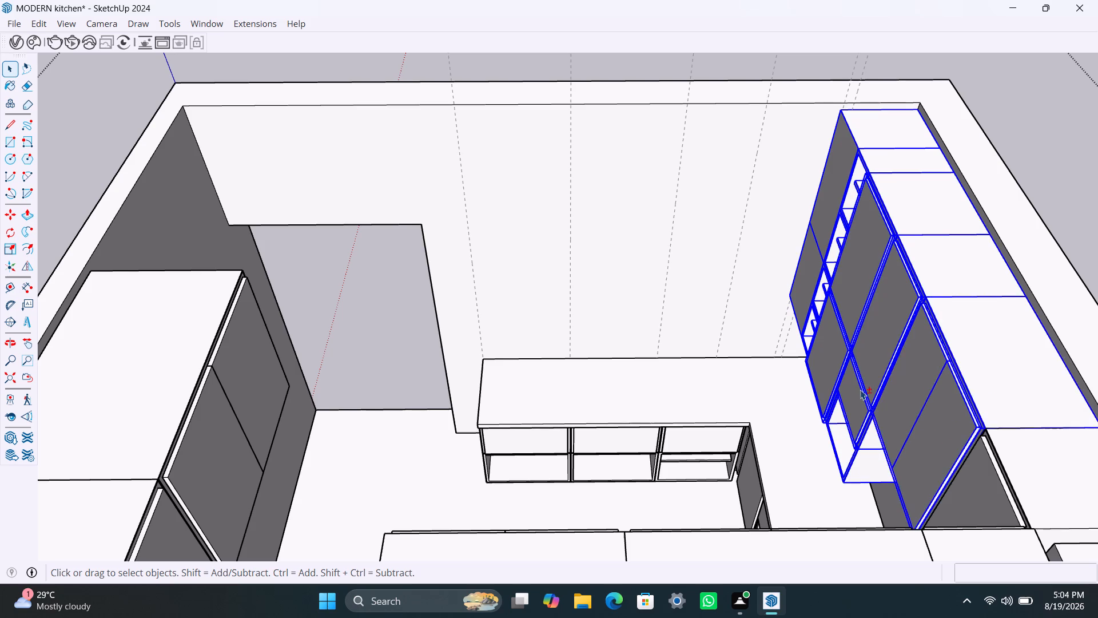
pyautogui.keyDown('shift'); pyautogui.scroll(-4, 860, 390); pyautogui.keyUp('shift')
pyautogui.keyDown('shift'); pyautogui.click(921, 433); pyautogui.keyUp('shift')
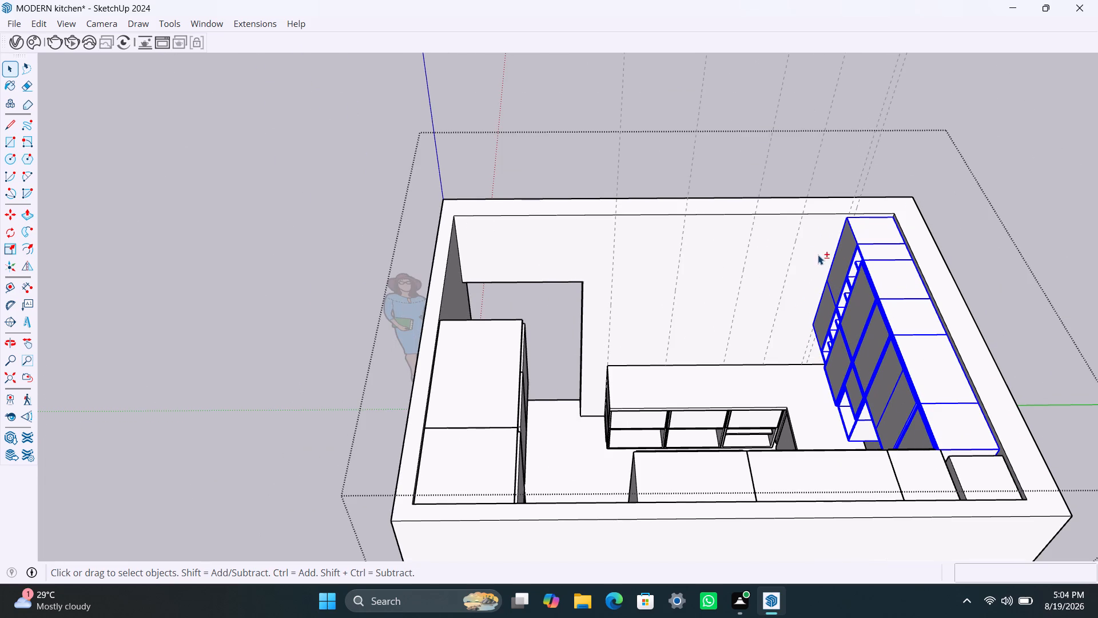
pyautogui.press('s')
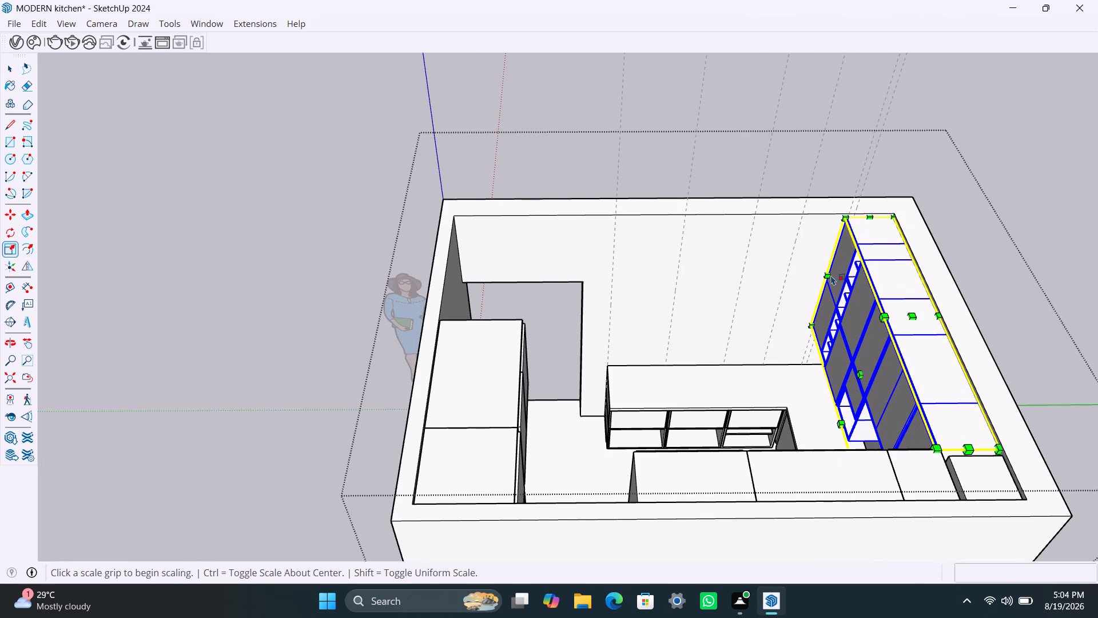
pyautogui.click(829, 275)
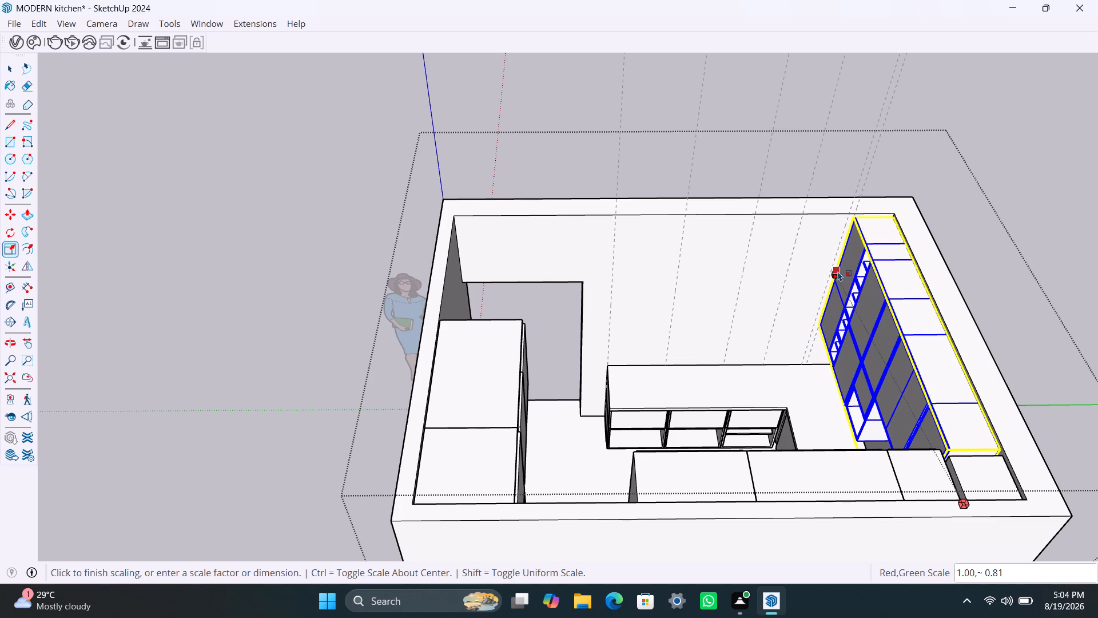
pyautogui.click(838, 271)
pyautogui.press('space')
pyautogui.click(1023, 215)
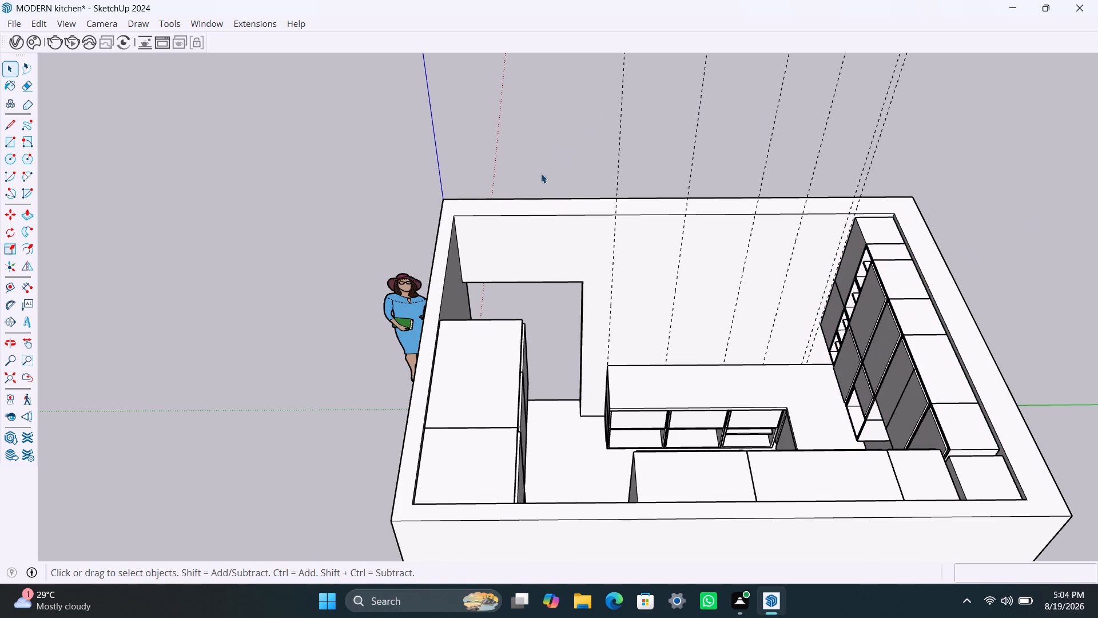
# Examine the kitchen from above and from outside, covering the guides on the doorway wall and the resized side-wall cabinet run.
pyautogui.scroll(2, 777, 268)
pyautogui.scroll(1, 840, 297)
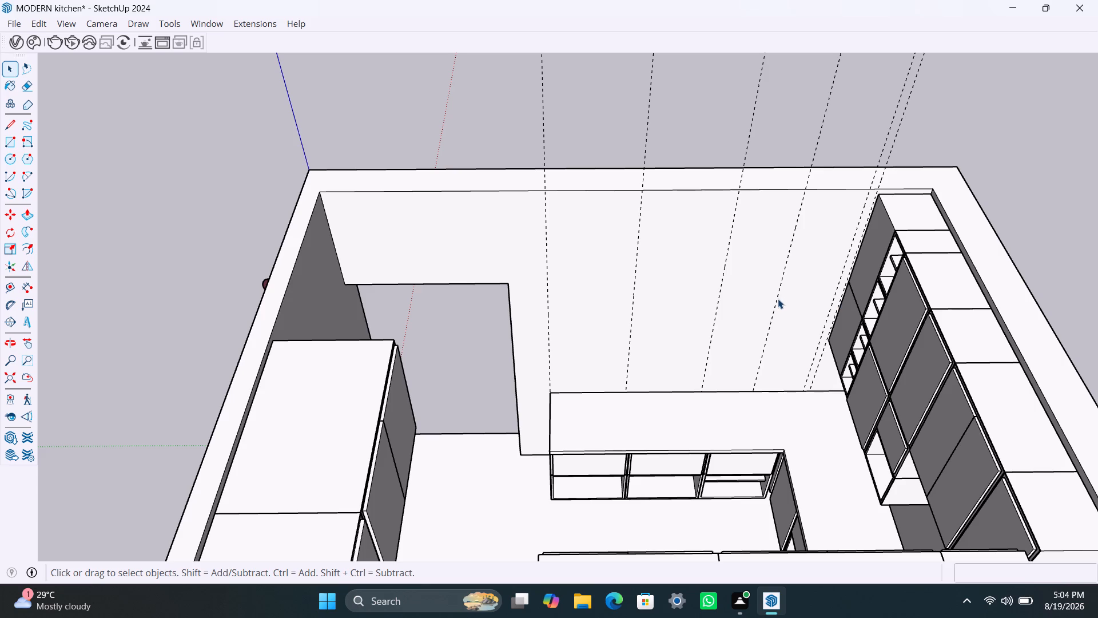
pyautogui.scroll(-9, 778, 299)
pyautogui.moveTo(750, 415); pyautogui.dragTo(1097, 432, button='middle')
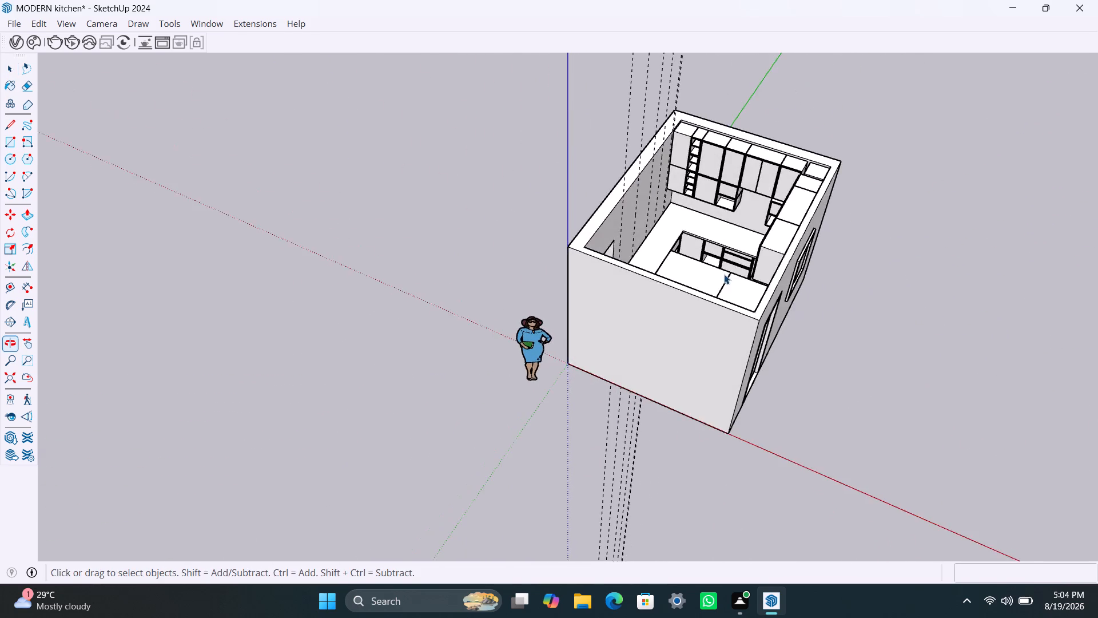
pyautogui.scroll(3, 506, 148)
pyautogui.moveTo(574, 241); pyautogui.dragTo(810, 274, button='middle')
pyautogui.scroll(2, 730, 139)
pyautogui.moveTo(702, 172); pyautogui.dragTo(731, 177, button='middle')
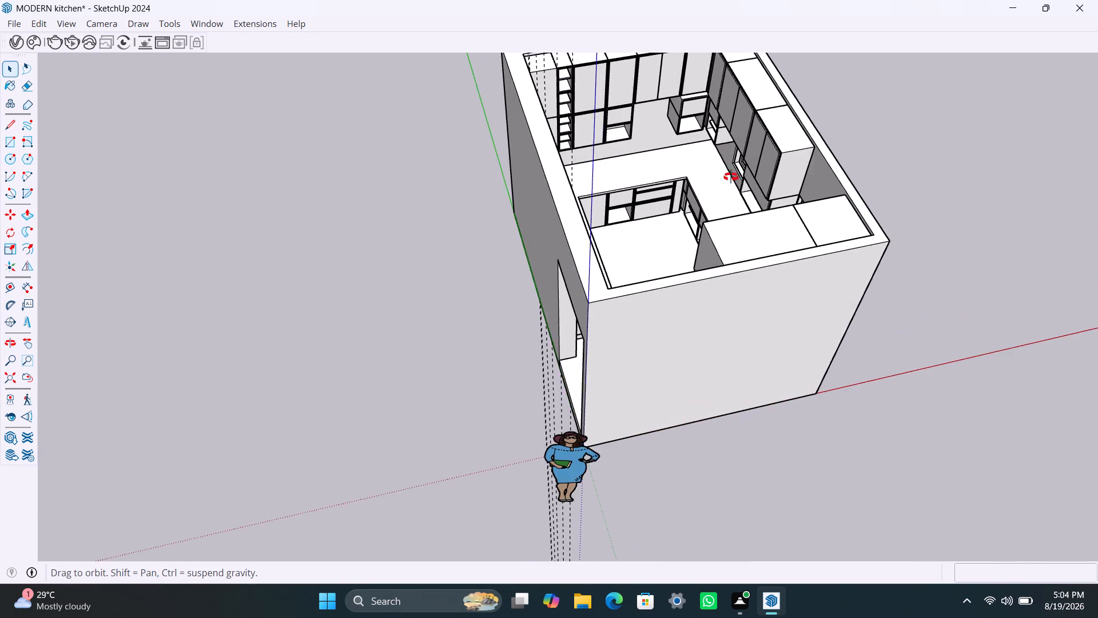
pyautogui.moveTo(731, 177); pyautogui.dragTo(599, 145, button='middle')
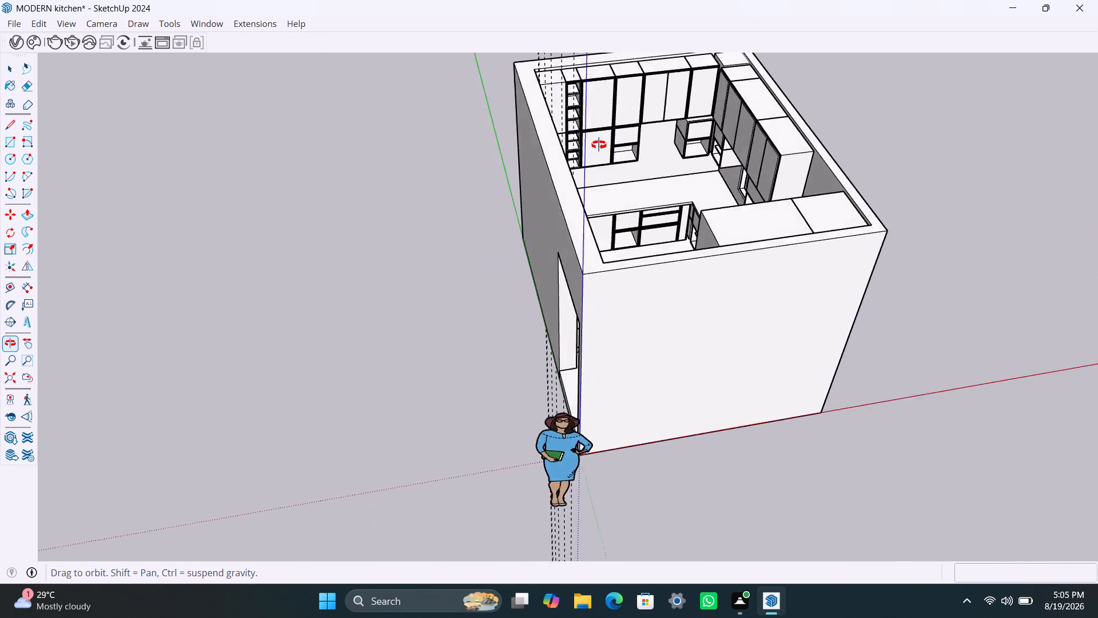
pyautogui.moveTo(599, 145); pyautogui.dragTo(595, 145, button='middle')
pyautogui.scroll(-2, 733, 155)
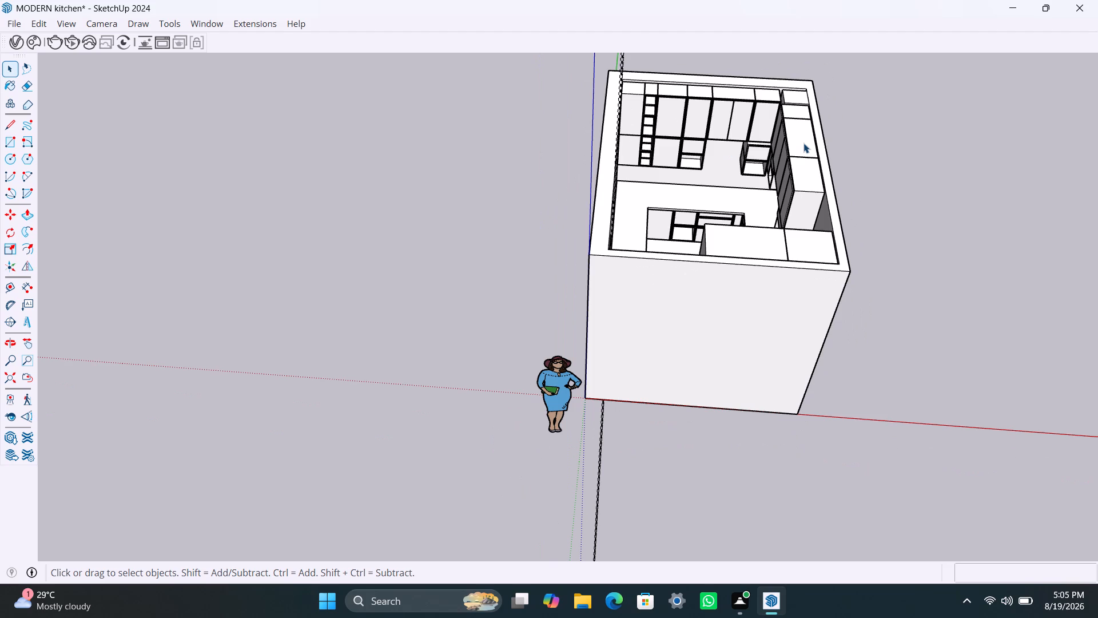
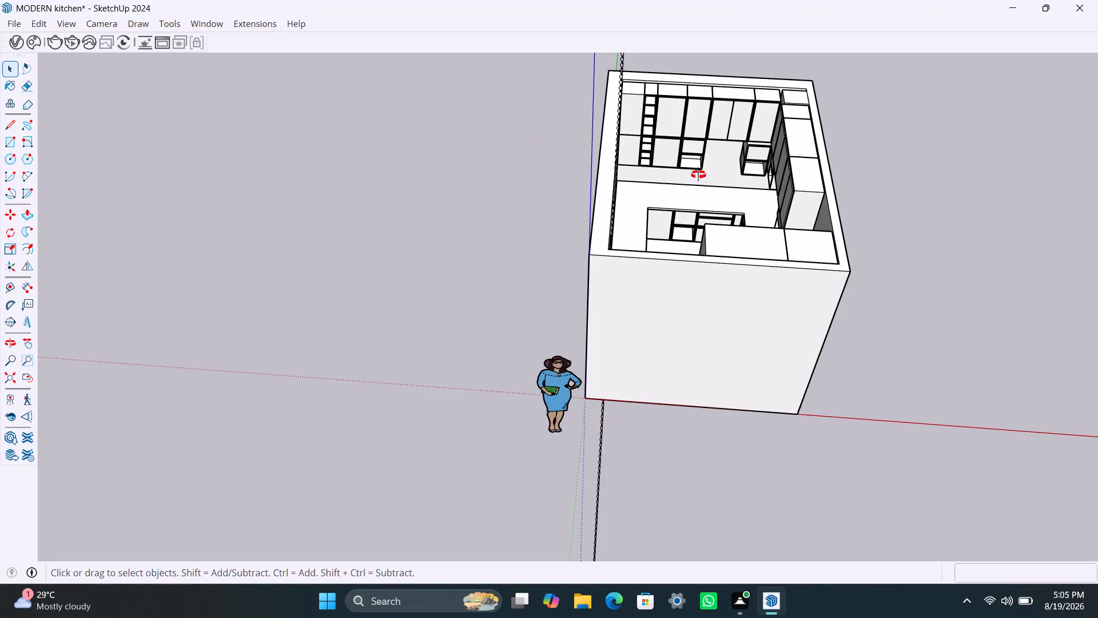
# Save the kitchen model.
pyautogui.moveTo(698, 175); pyautogui.dragTo(245, 145, button='middle')
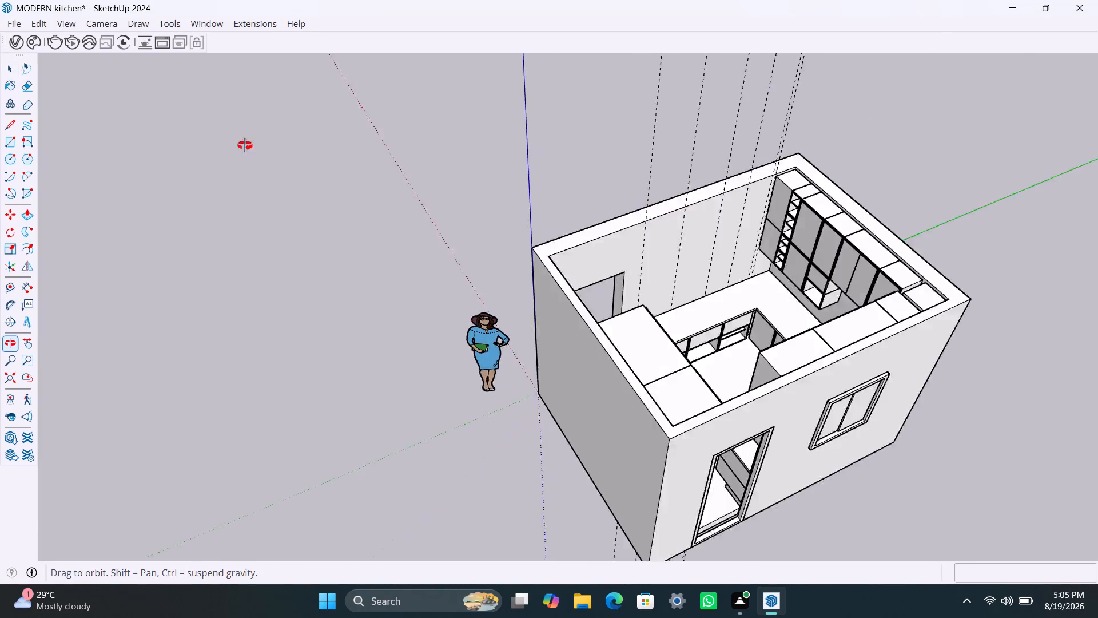
pyautogui.moveTo(245, 145); pyautogui.dragTo(230, 138, button='middle')
pyautogui.scroll(2, 890, 370)
pyautogui.scroll(2, 698, 302)
pyautogui.moveTo(695, 302); pyautogui.dragTo(635, 312, button='middle')
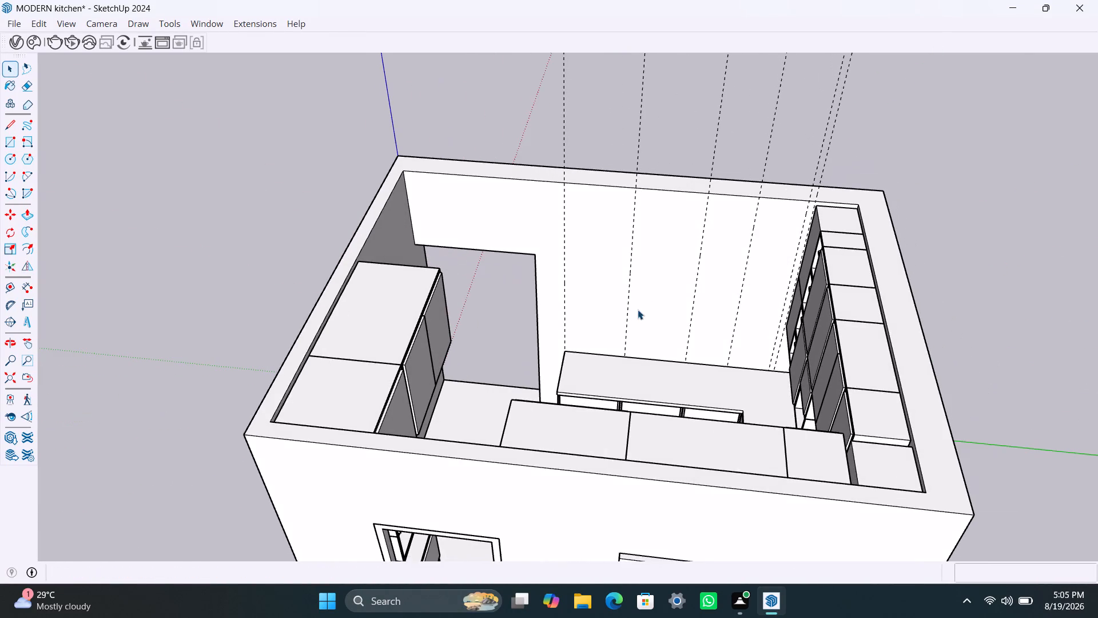
pyautogui.scroll(1, 656, 277)
pyautogui.moveTo(691, 297); pyautogui.dragTo(690, 318, button='middle')
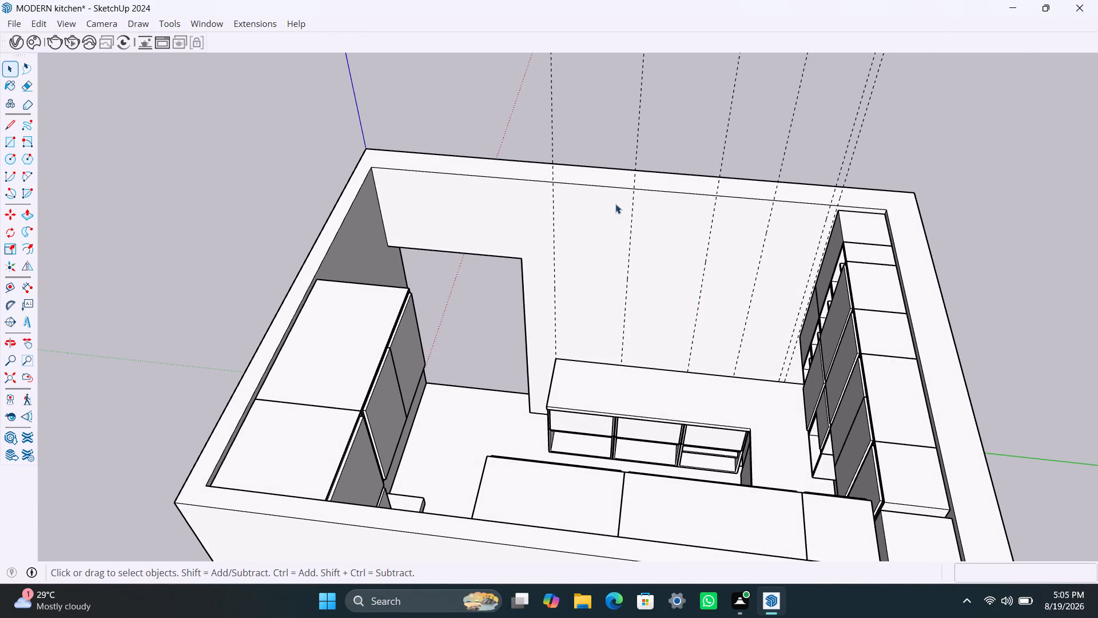
pyautogui.hotkey('ctrl', 's')
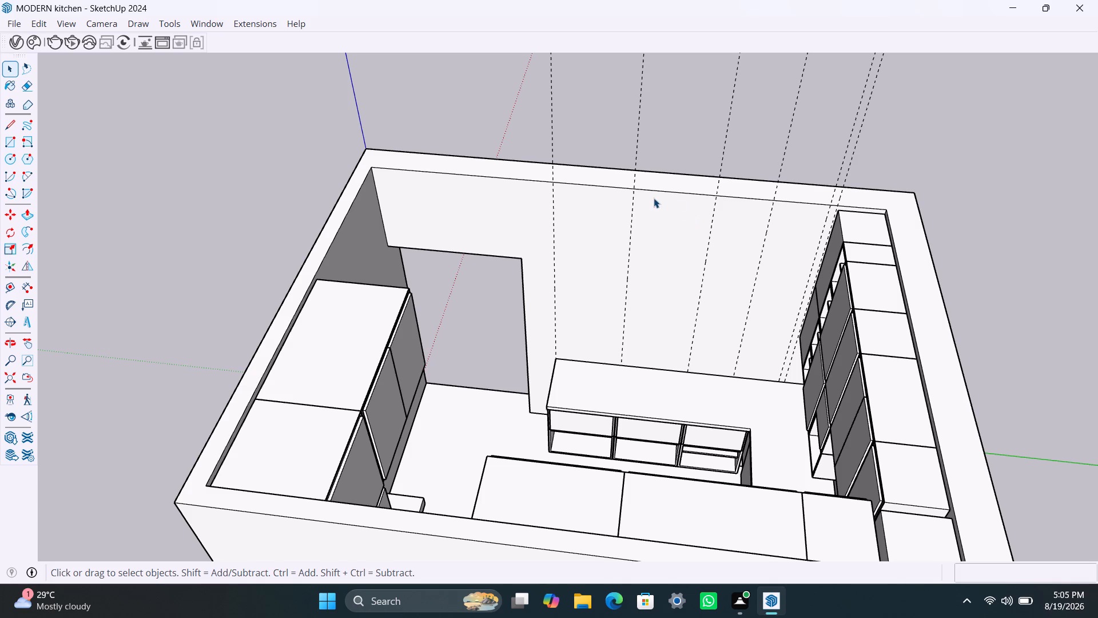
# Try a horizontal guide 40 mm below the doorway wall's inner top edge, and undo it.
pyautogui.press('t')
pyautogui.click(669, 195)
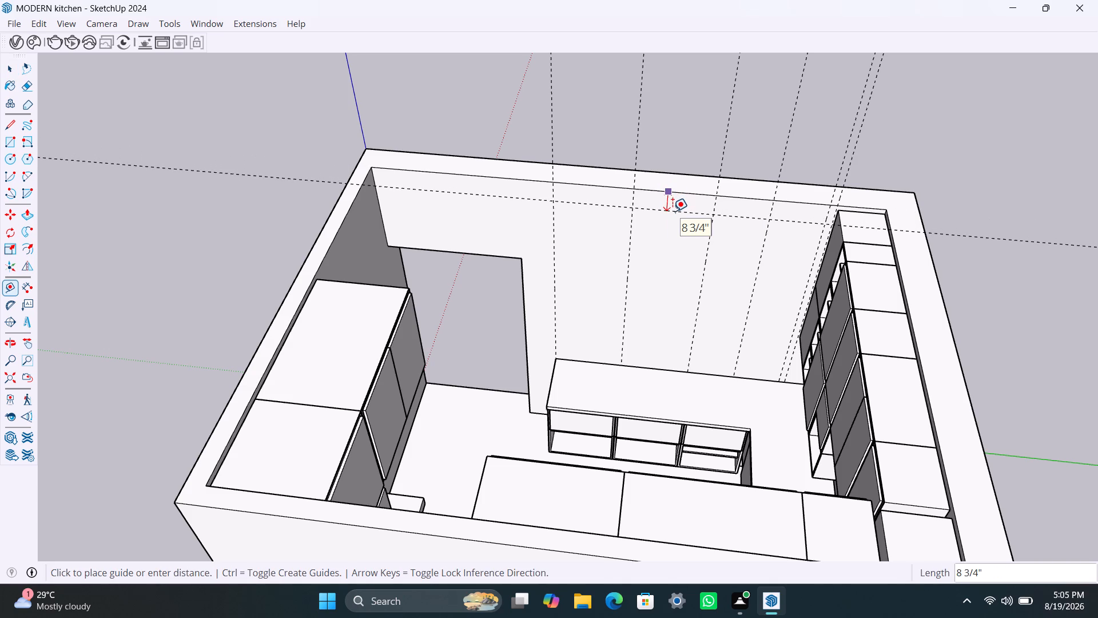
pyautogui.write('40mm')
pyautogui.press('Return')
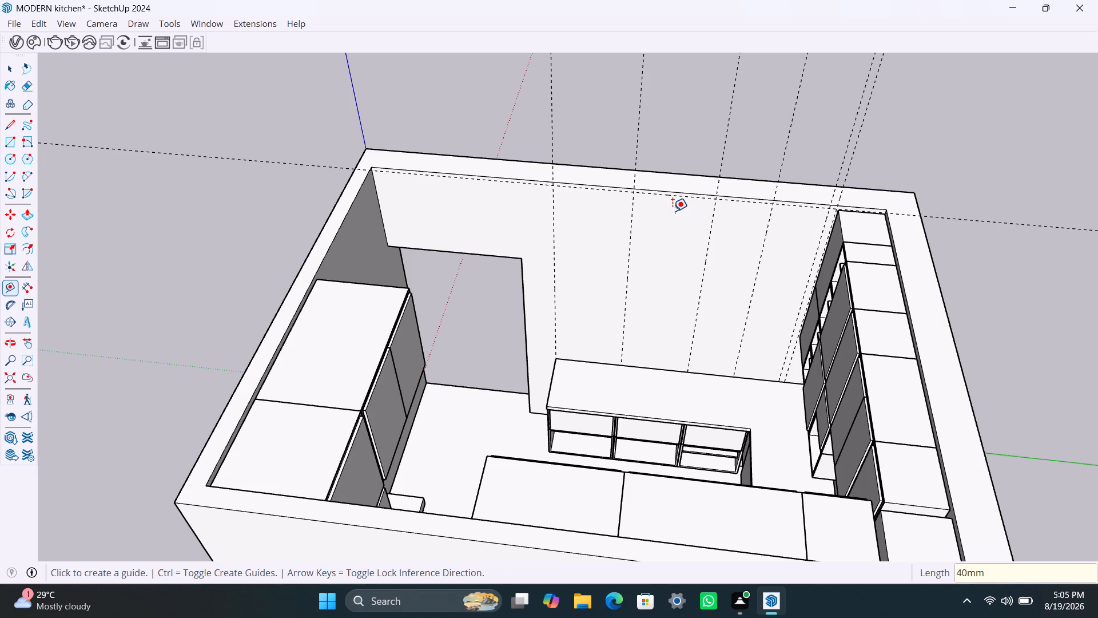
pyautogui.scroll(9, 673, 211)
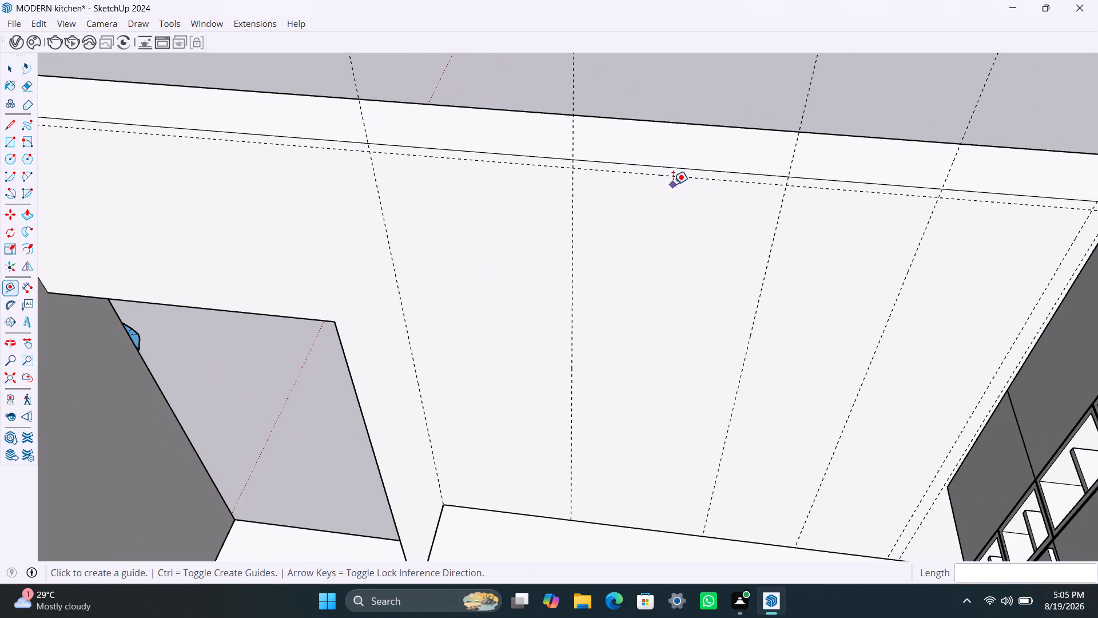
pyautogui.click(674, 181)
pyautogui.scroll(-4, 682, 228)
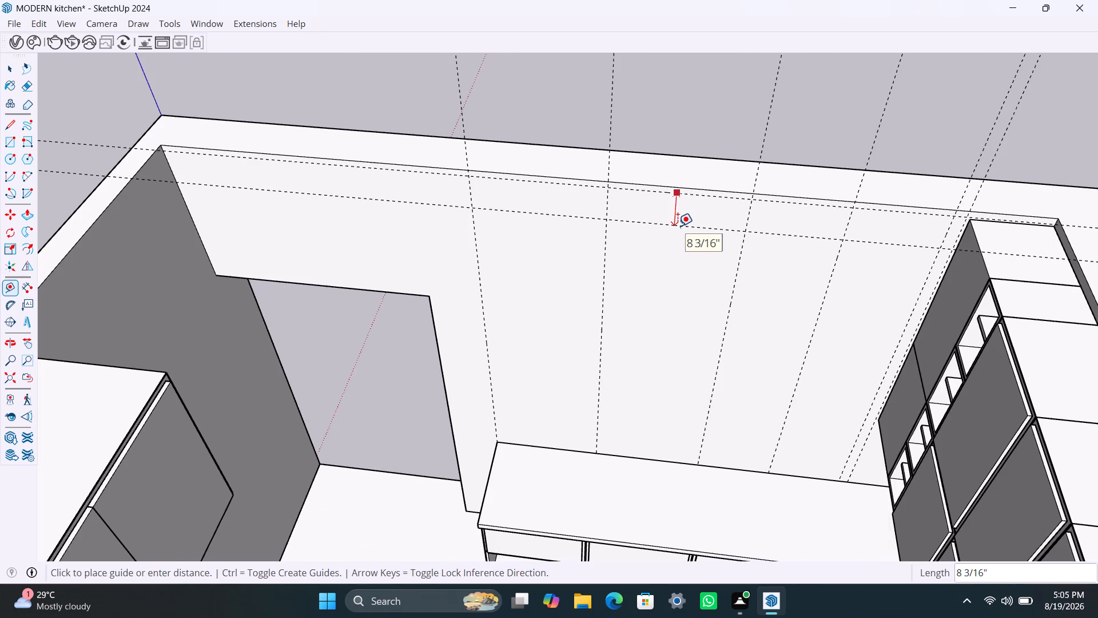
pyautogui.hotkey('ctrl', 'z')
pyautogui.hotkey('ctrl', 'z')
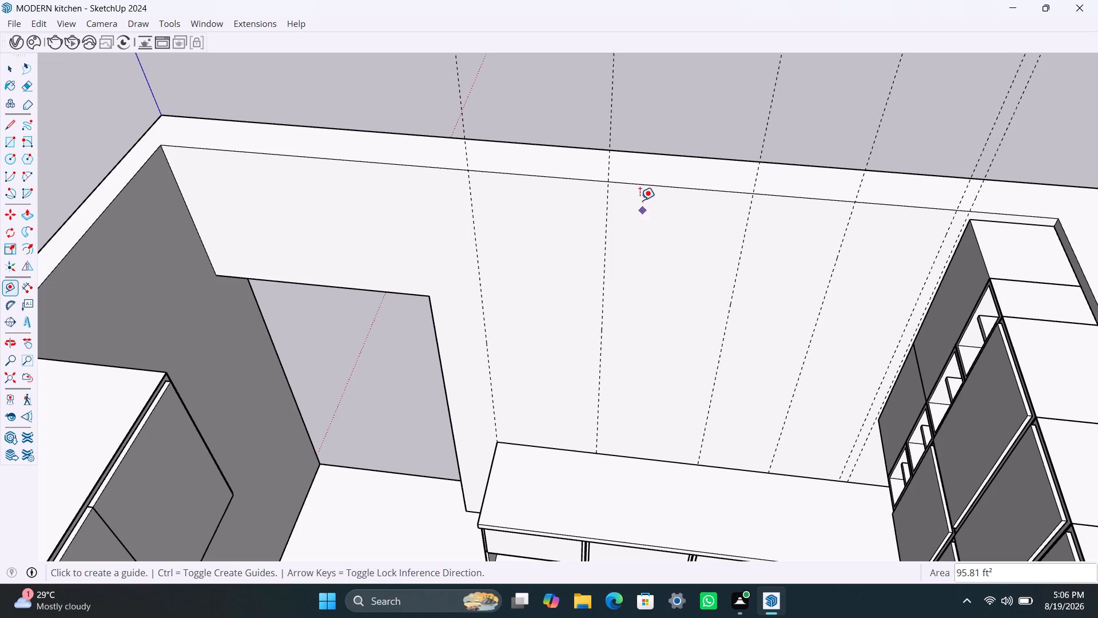
# Place horizontal guides on the doorway wall: 40 mm below its inner top edge, then at successive spacings of 750 mm and 600 mm.
pyautogui.click(645, 187)
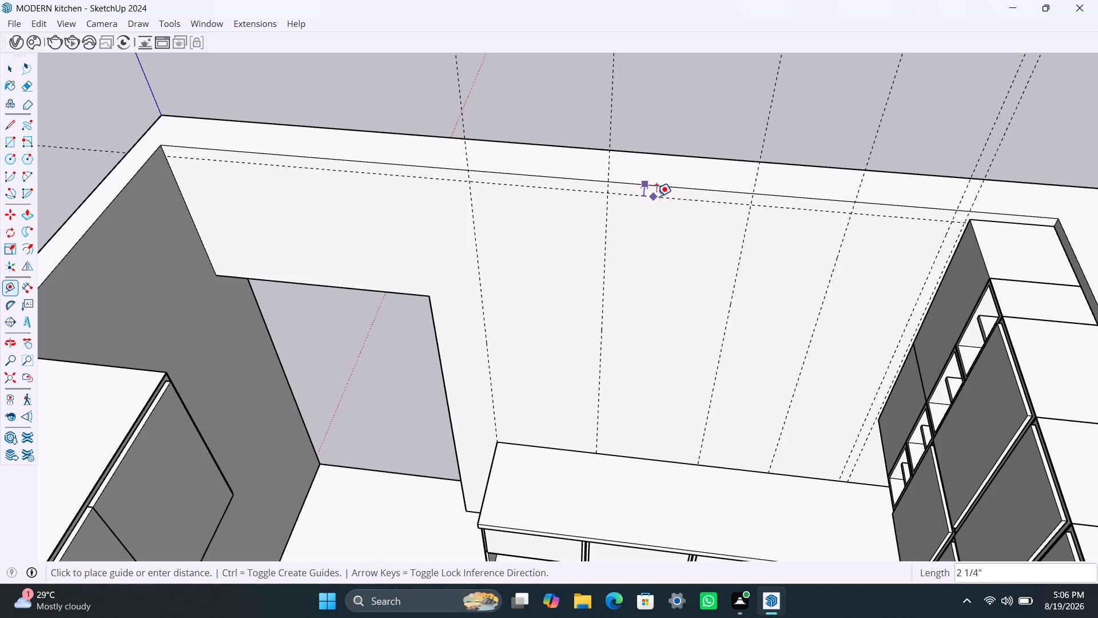
pyautogui.write('40mm')
pyautogui.press('Return')
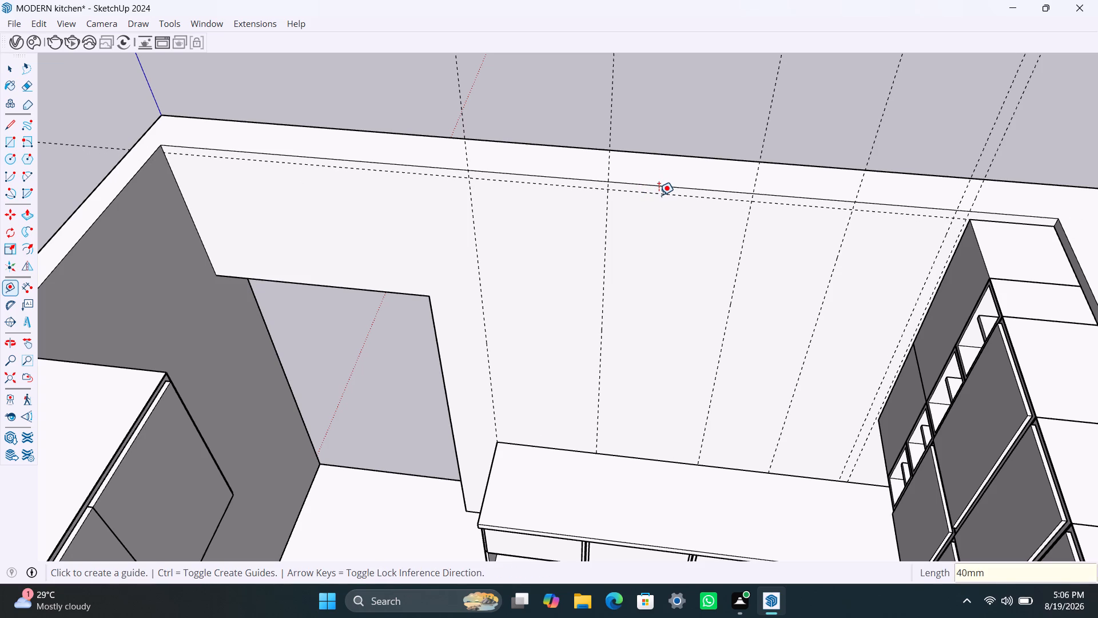
pyautogui.click(663, 197)
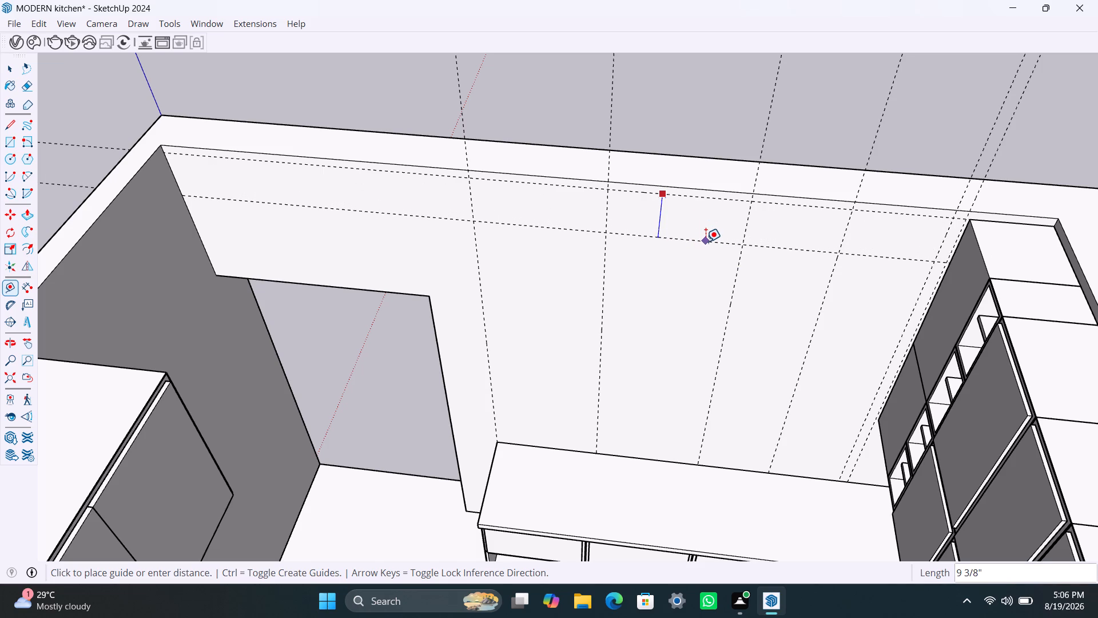
pyautogui.write('750mm')
pyautogui.press('Return')
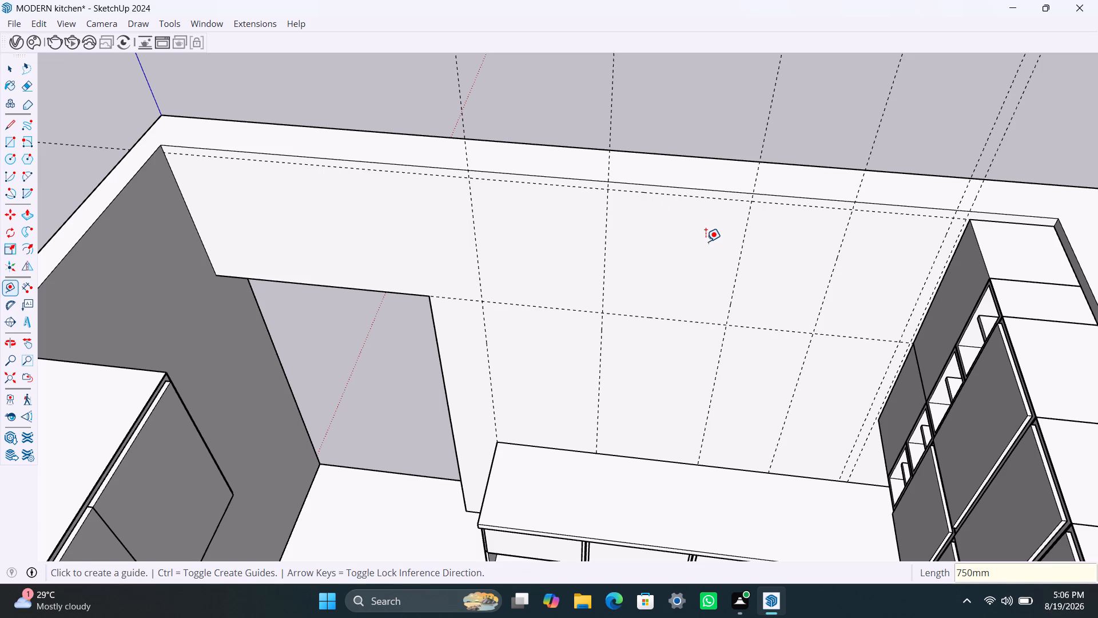
pyautogui.click(681, 323)
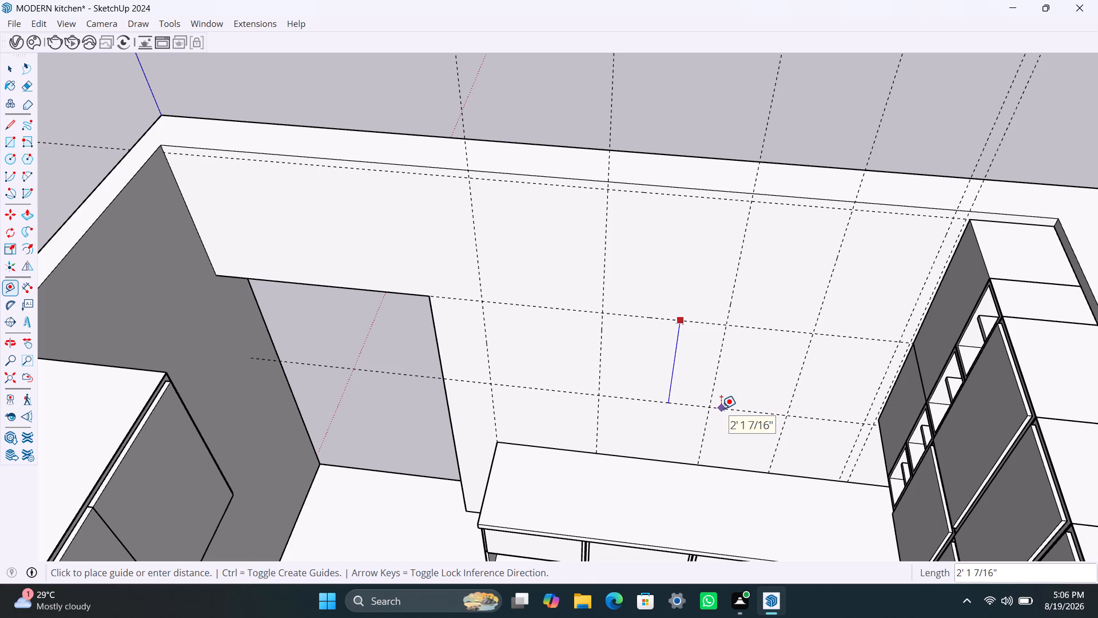
pyautogui.write('600mm')
pyautogui.press('Return')
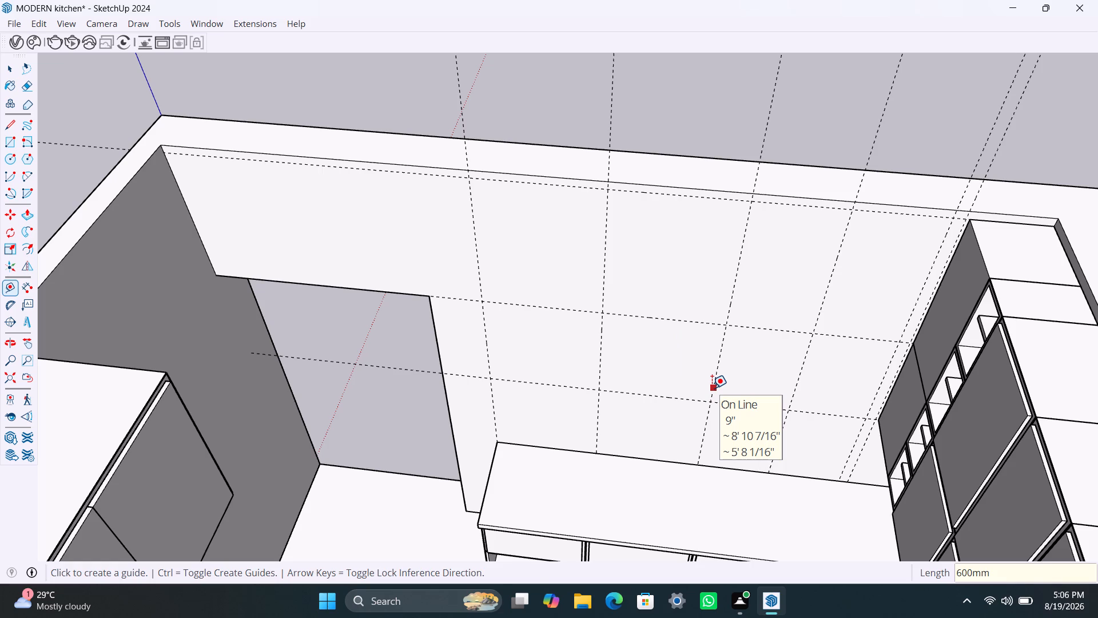
pyautogui.press('space')
pyautogui.click(666, 65)
# Examine the guide grid on the doorway wall from inside and outside the kitchen.
pyautogui.scroll(-4, 651, 340)
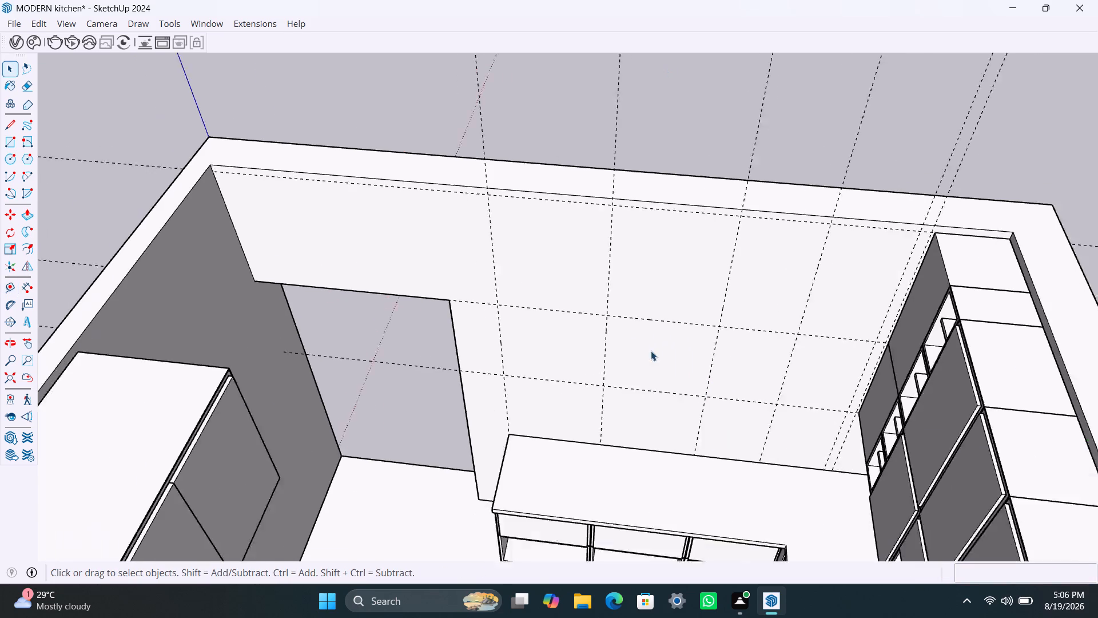
pyautogui.moveTo(646, 395); pyautogui.dragTo(741, 376, button='middle')
pyautogui.scroll(4, 742, 425)
pyautogui.moveTo(637, 488); pyautogui.dragTo(653, 500, button='middle')
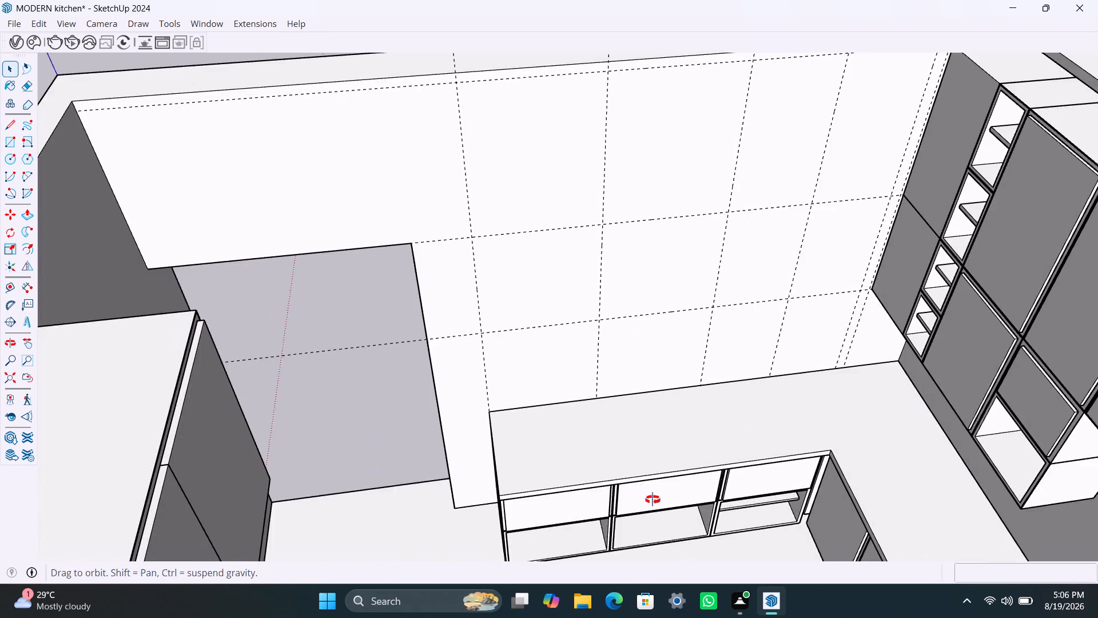
pyautogui.moveTo(653, 500); pyautogui.dragTo(956, 519, button='middle')
pyautogui.scroll(-5, 901, 320)
pyautogui.moveTo(825, 352); pyautogui.dragTo(1097, 355, button='middle')
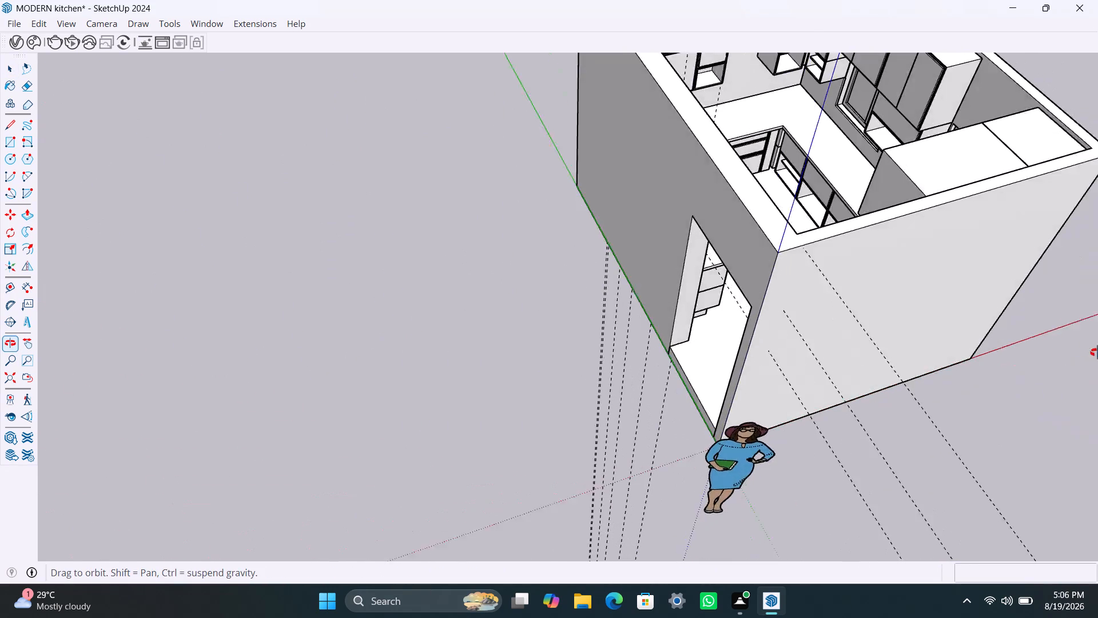
pyautogui.scroll(3, 819, 184)
pyautogui.moveTo(777, 168); pyautogui.dragTo(922, 160, button='middle')
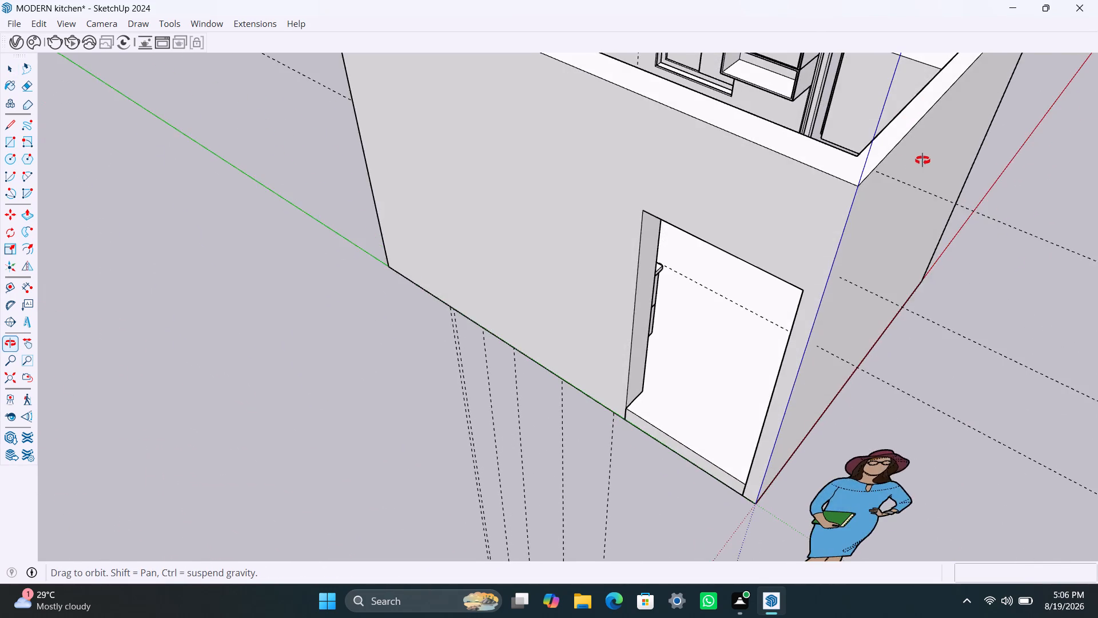
pyautogui.moveTo(922, 160); pyautogui.dragTo(528, 153, button='middle')
pyautogui.scroll(-2, 731, 156)
pyautogui.moveTo(769, 176); pyautogui.dragTo(759, 187, button='middle')
pyautogui.moveTo(755, 182); pyautogui.dragTo(525, 332, button='middle')
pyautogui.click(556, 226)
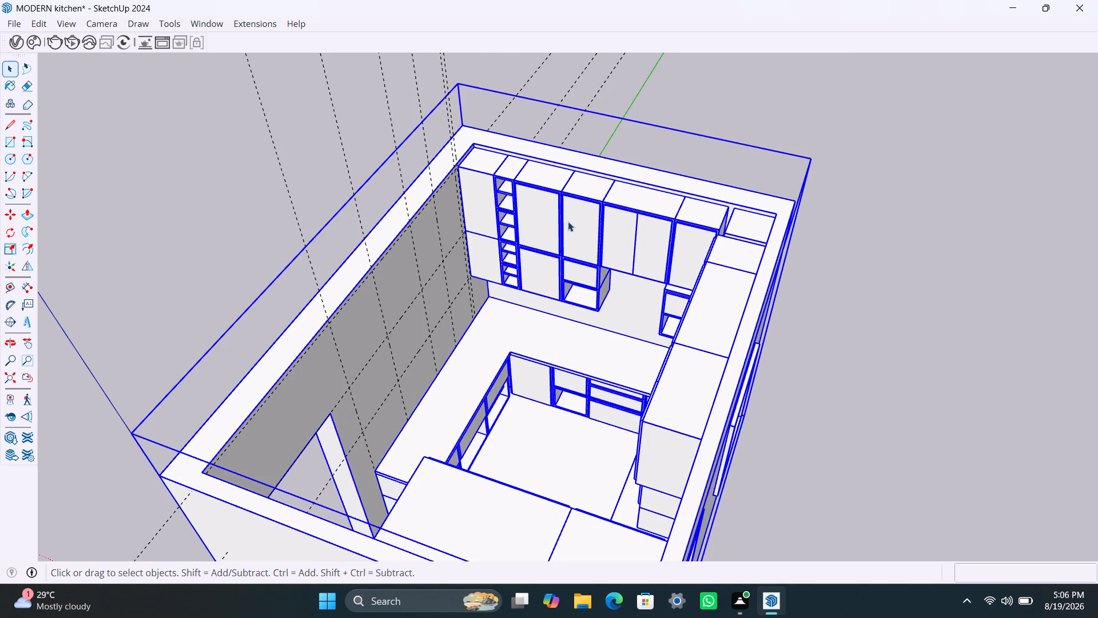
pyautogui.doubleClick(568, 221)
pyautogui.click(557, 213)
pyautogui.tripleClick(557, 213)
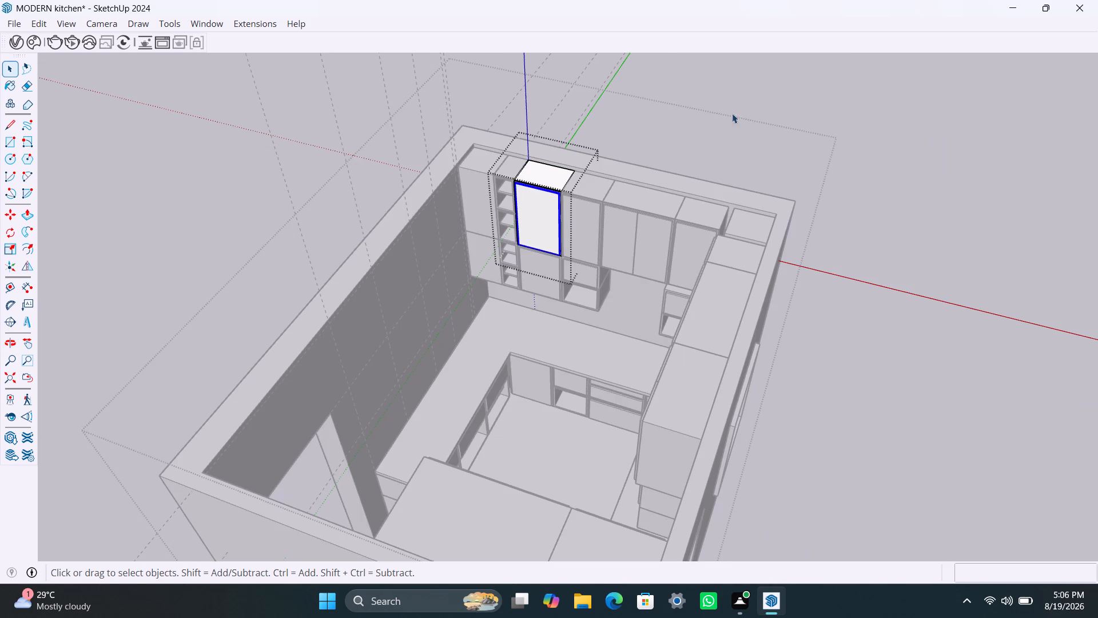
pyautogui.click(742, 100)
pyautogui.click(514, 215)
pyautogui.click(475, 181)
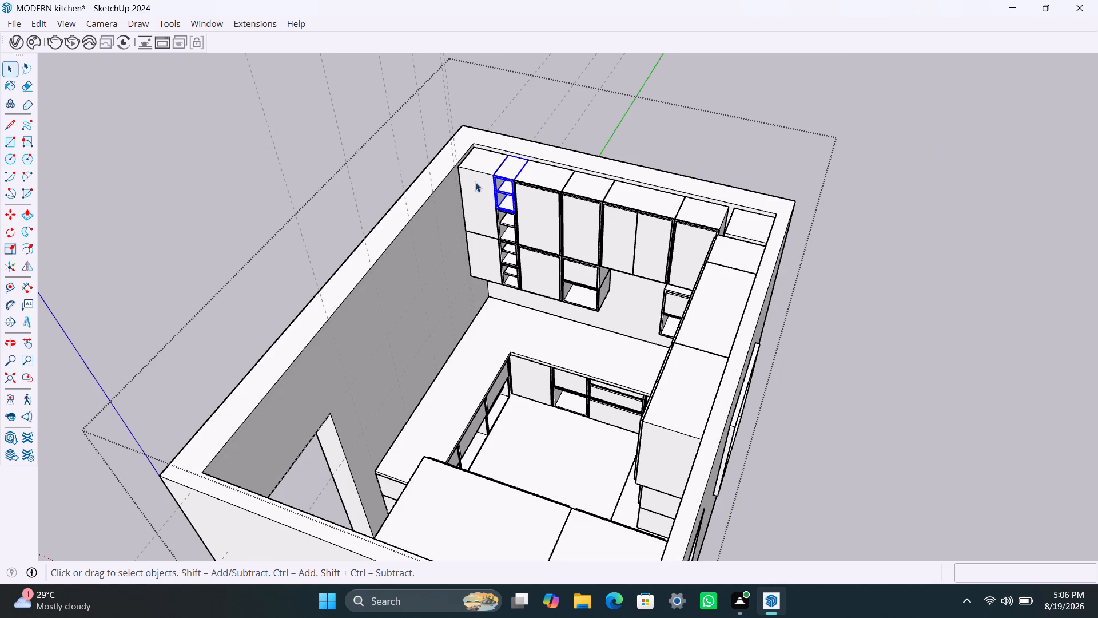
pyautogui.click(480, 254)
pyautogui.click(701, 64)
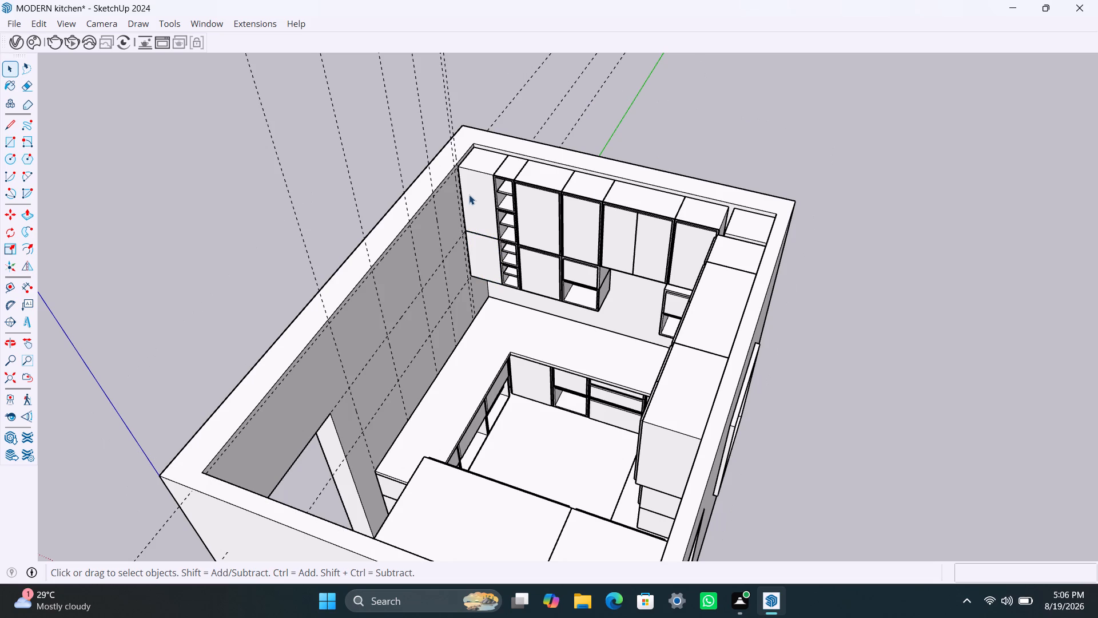
# Inside the kitchen group, select all end panels, open shelves and upper cabinets along the side wall.
pyautogui.click(471, 193)
pyautogui.click(466, 191)
pyautogui.tripleClick(479, 188)
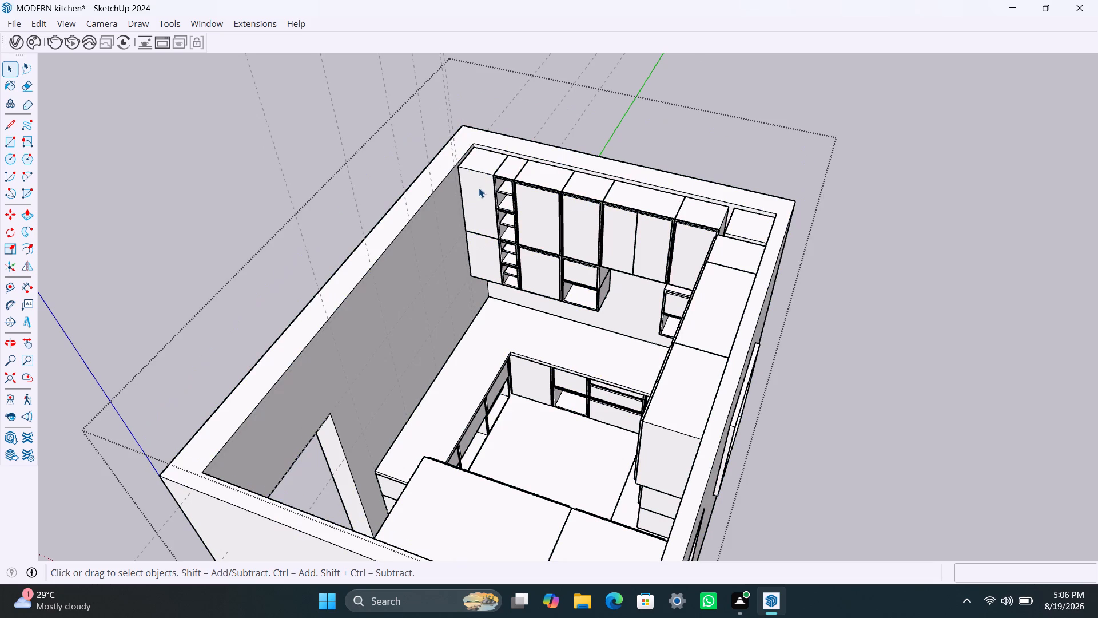
pyautogui.keyDown('shift'); pyautogui.click(487, 264); pyautogui.keyUp('shift')
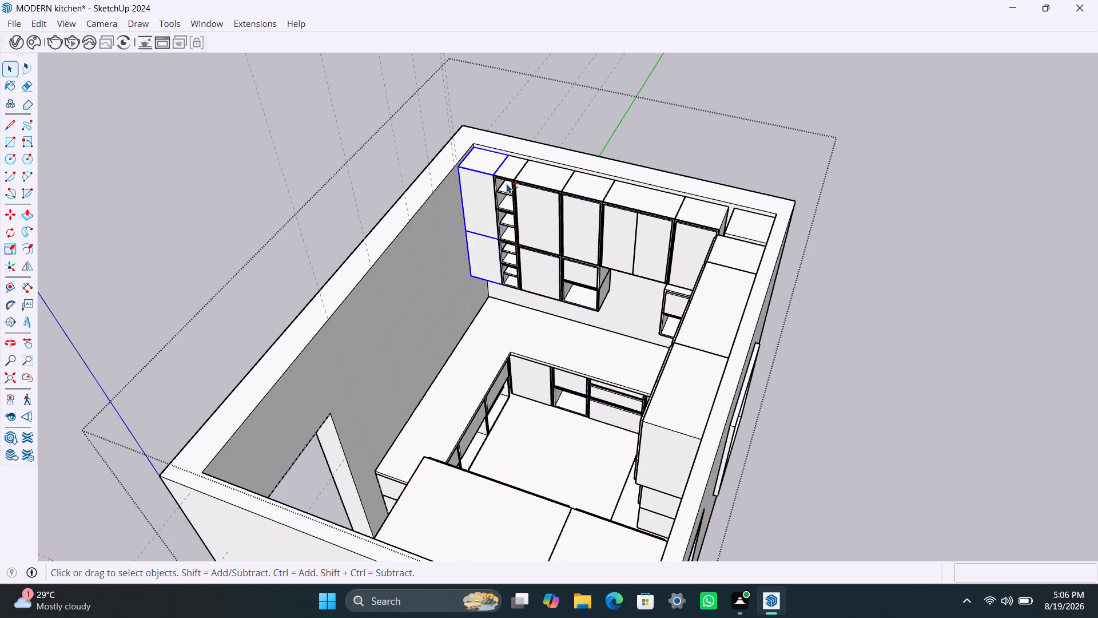
pyautogui.keyDown('shift'); pyautogui.click(505, 175); pyautogui.keyUp('shift')
pyautogui.keyDown('shift'); pyautogui.click(502, 217); pyautogui.keyUp('shift')
pyautogui.keyDown('shift'); pyautogui.click(510, 256); pyautogui.keyUp('shift')
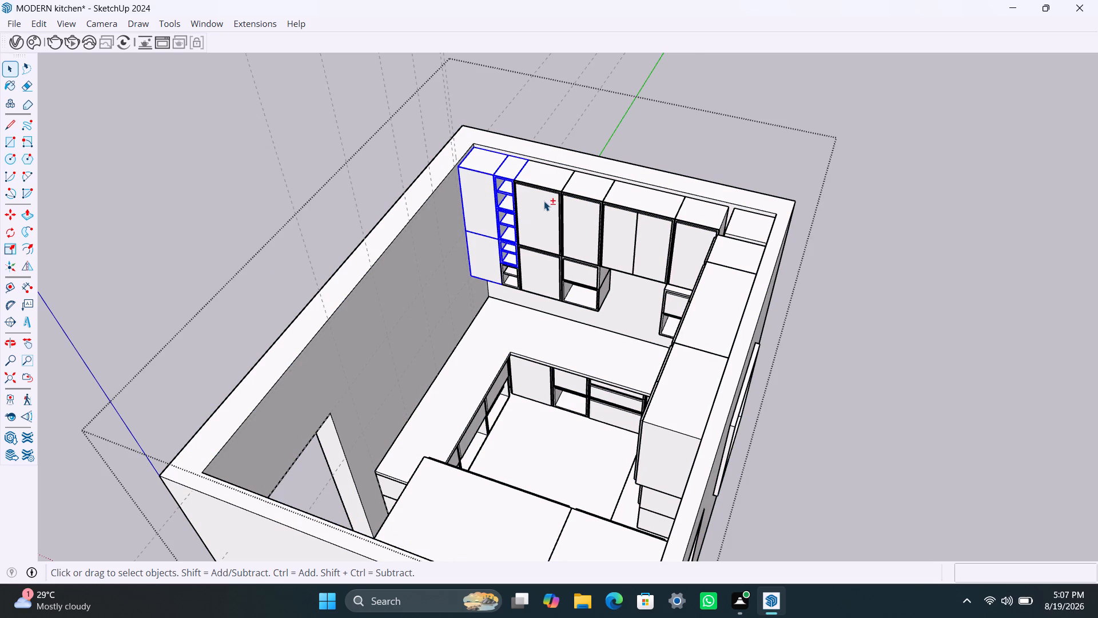
pyautogui.keyDown('shift'); pyautogui.click(544, 201); pyautogui.keyUp('shift')
pyautogui.keyDown('shift'); pyautogui.click(532, 282); pyautogui.keyUp('shift')
pyautogui.keyDown('shift'); pyautogui.click(505, 279); pyautogui.keyUp('shift')
pyautogui.keyDown('shift'); pyautogui.click(591, 228); pyautogui.keyUp('shift')
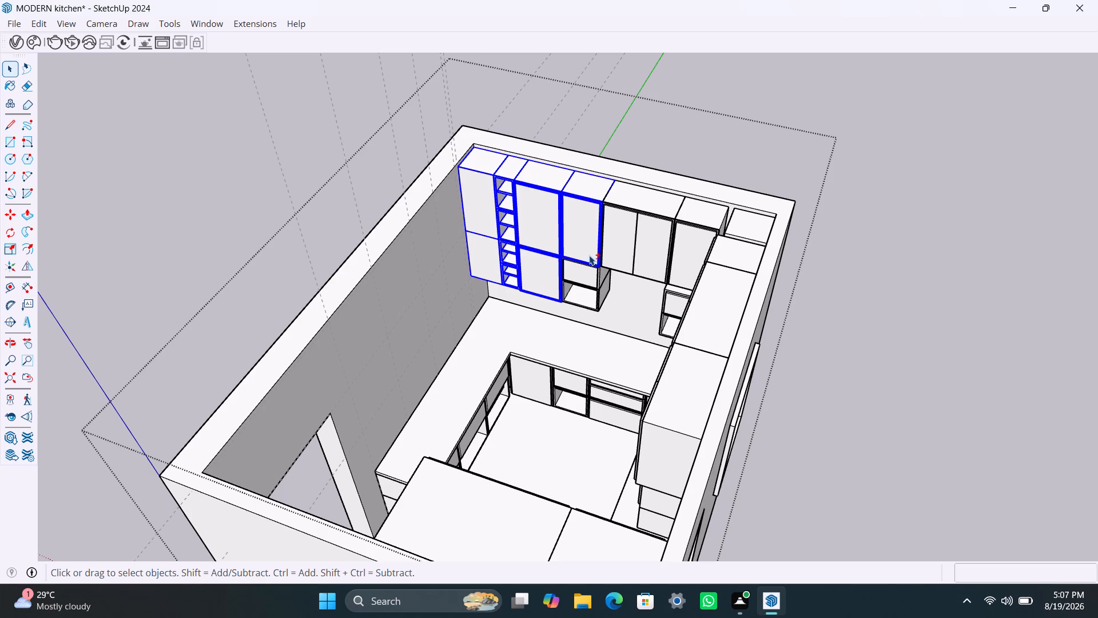
pyautogui.keyDown('shift'); pyautogui.click(588, 276); pyautogui.keyUp('shift')
pyautogui.keyDown('shift'); pyautogui.click(587, 301); pyautogui.keyUp('shift')
pyautogui.keyDown('shift'); pyautogui.click(612, 213); pyautogui.keyUp('shift')
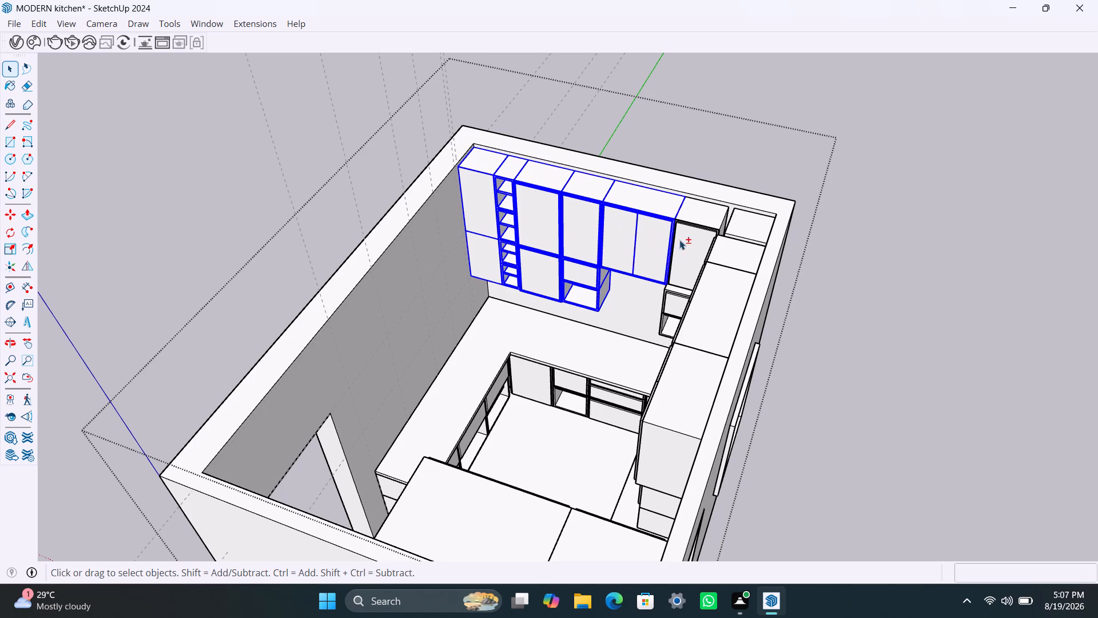
pyautogui.keyDown('shift'); pyautogui.click(681, 239); pyautogui.keyUp('shift')
pyautogui.keyDown('shift'); pyautogui.click(670, 301); pyautogui.keyUp('shift')
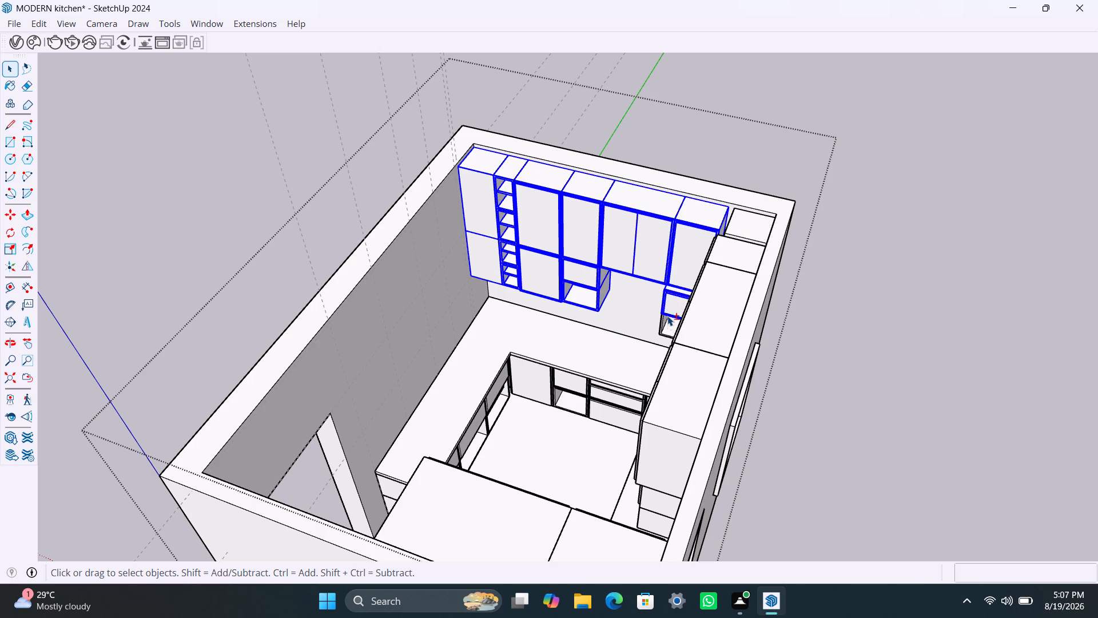
pyautogui.keyDown('shift'); pyautogui.click(667, 320); pyautogui.keyUp('shift')
# Add the corner unit and the adjoining upper cabinet with its lower open-shelf boxes to the cabinet selection.
pyautogui.keyDown('shift'); pyautogui.scroll(-3, 554, 306); pyautogui.keyUp('shift')
pyautogui.keyDown('shift'); pyautogui.moveTo(512, 356); pyautogui.dragTo(728, 382, button='middle'); pyautogui.keyUp('shift')
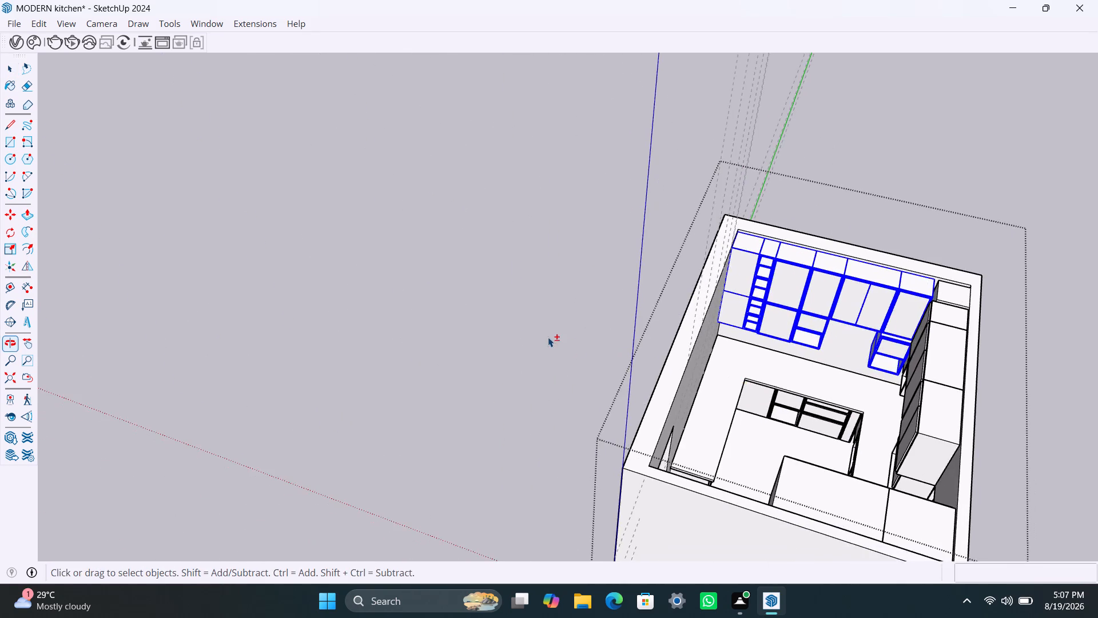
pyautogui.keyDown('shift'); pyautogui.scroll(-3, 545, 336); pyautogui.keyUp('shift')
pyautogui.moveTo(410, 370); pyautogui.dragTo(946, 394, button='middle')
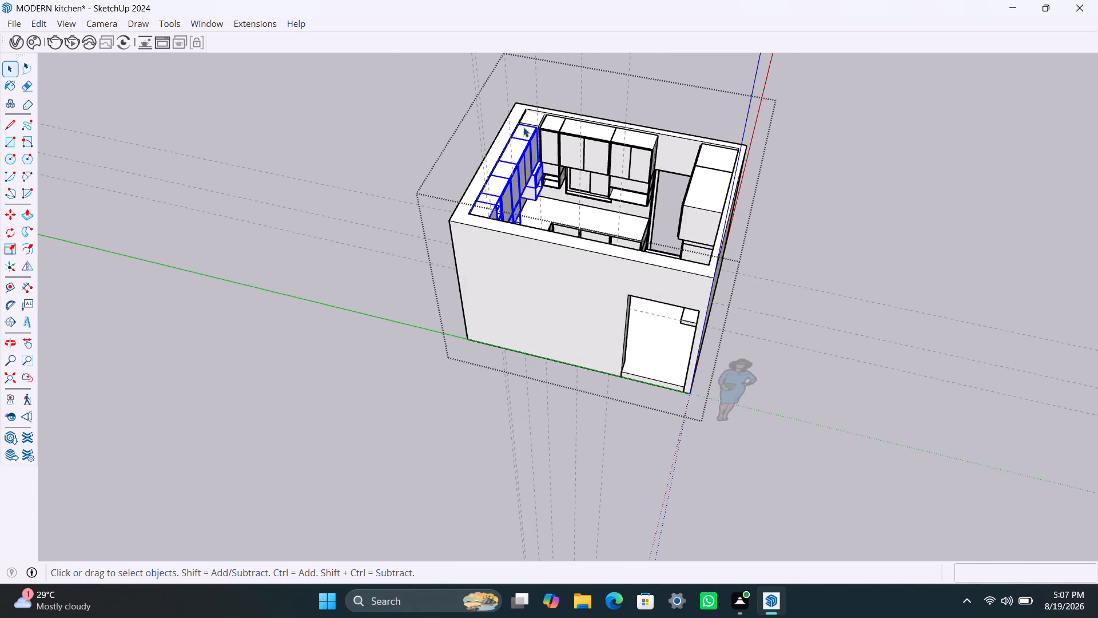
pyautogui.scroll(7, 543, 117)
pyautogui.keyDown('shift'); pyautogui.click(531, 120); pyautogui.keyUp('shift')
pyautogui.keyDown('shift'); pyautogui.scroll(4, 561, 241); pyautogui.keyUp('shift')
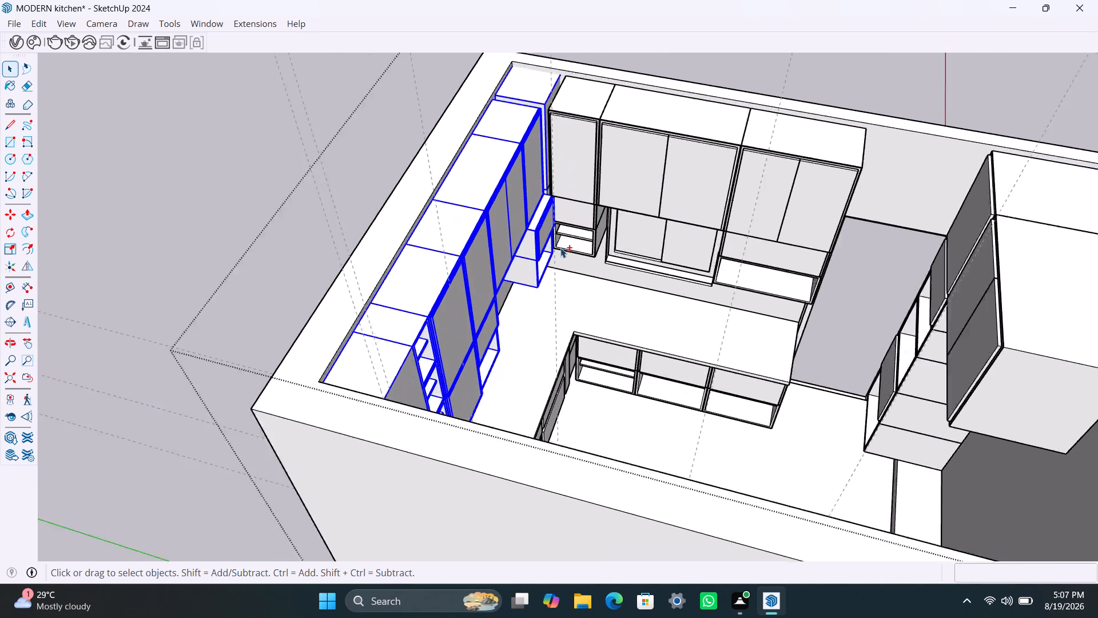
pyautogui.keyDown('shift'); pyautogui.moveTo(563, 250); pyautogui.dragTo(411, 283, button='middle'); pyautogui.keyUp('shift')
pyautogui.scroll(8, 482, 272)
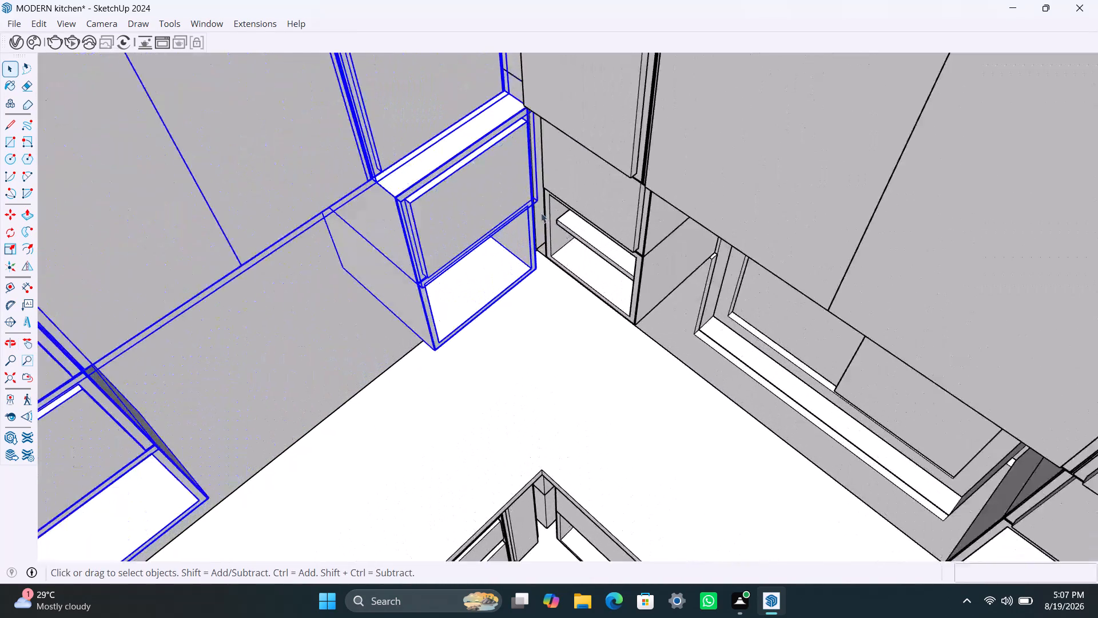
pyautogui.scroll(3, 541, 213)
pyautogui.keyDown('shift'); pyautogui.click(542, 220); pyautogui.keyUp('shift')
pyautogui.keyDown('shift'); pyautogui.click(626, 185); pyautogui.keyUp('shift')
pyautogui.keyDown('shift'); pyautogui.click(627, 267); pyautogui.keyUp('shift')
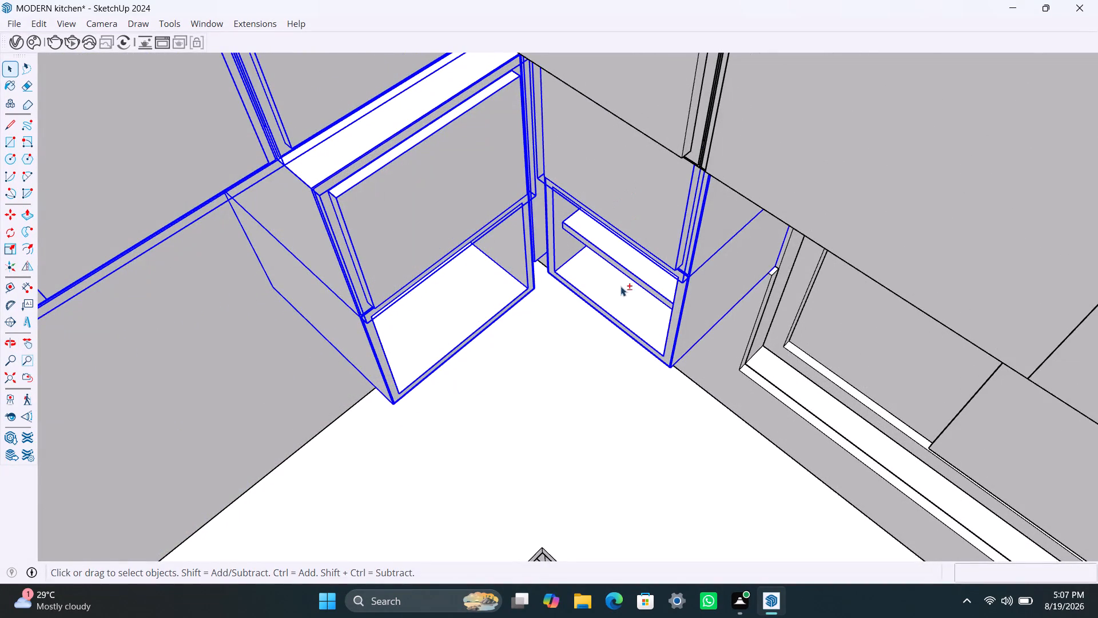
pyautogui.keyDown('shift'); pyautogui.click(652, 115); pyautogui.keyUp('shift')
# Add the remaining upper cabinets and open shelf along the window wall to the selection, and group everything selected.
pyautogui.keyDown('shift'); pyautogui.scroll(-19, 607, 194); pyautogui.keyUp('shift')
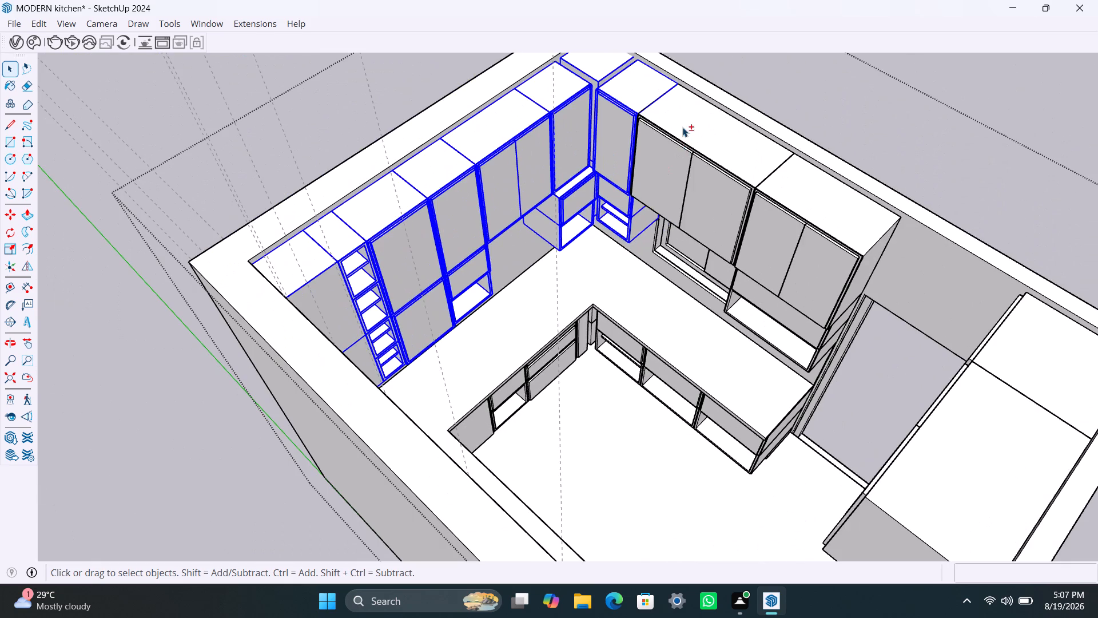
pyautogui.keyDown('shift'); pyautogui.click(682, 127); pyautogui.keyUp('shift')
pyautogui.keyDown('shift'); pyautogui.click(810, 206); pyautogui.keyUp('shift')
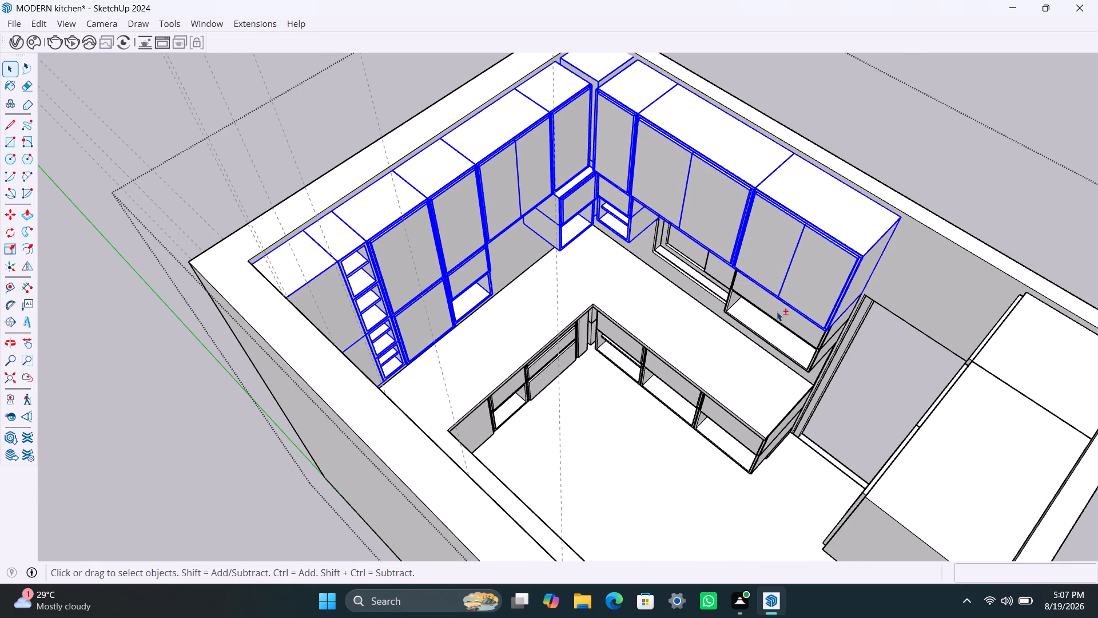
pyautogui.keyDown('shift'); pyautogui.scroll(2, 777, 311); pyautogui.keyUp('shift')
pyautogui.keyDown('shift'); pyautogui.click(791, 310); pyautogui.keyUp('shift')
pyautogui.keyDown('shift'); pyautogui.click(785, 337); pyautogui.keyUp('shift')
pyautogui.keyDown('shift'); pyautogui.scroll(-5, 670, 299); pyautogui.keyUp('shift')
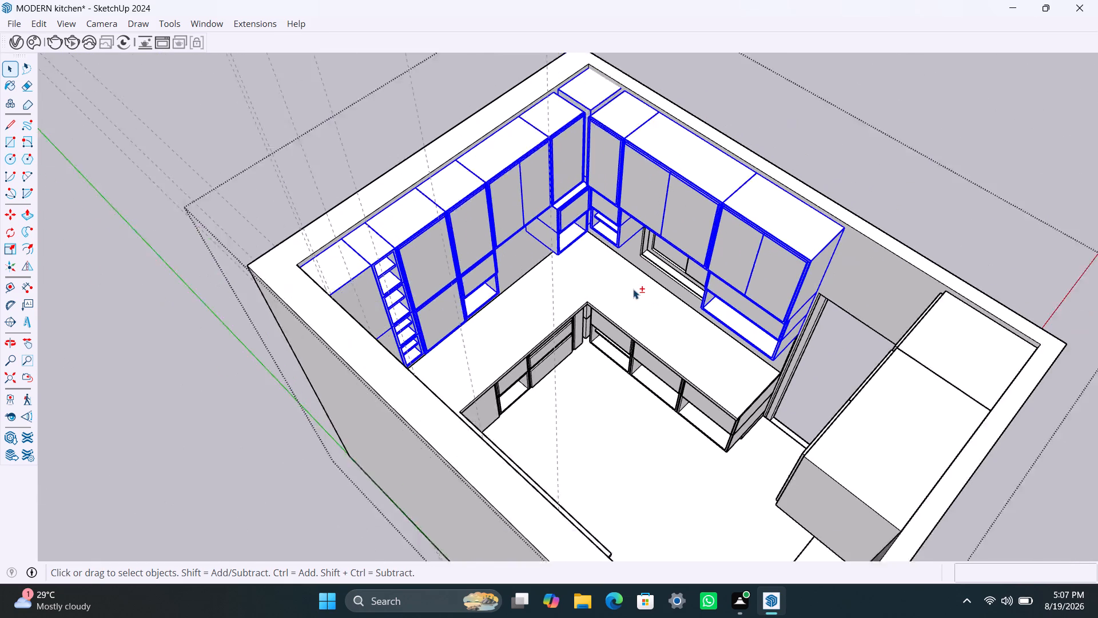
pyautogui.rightClick(723, 221)
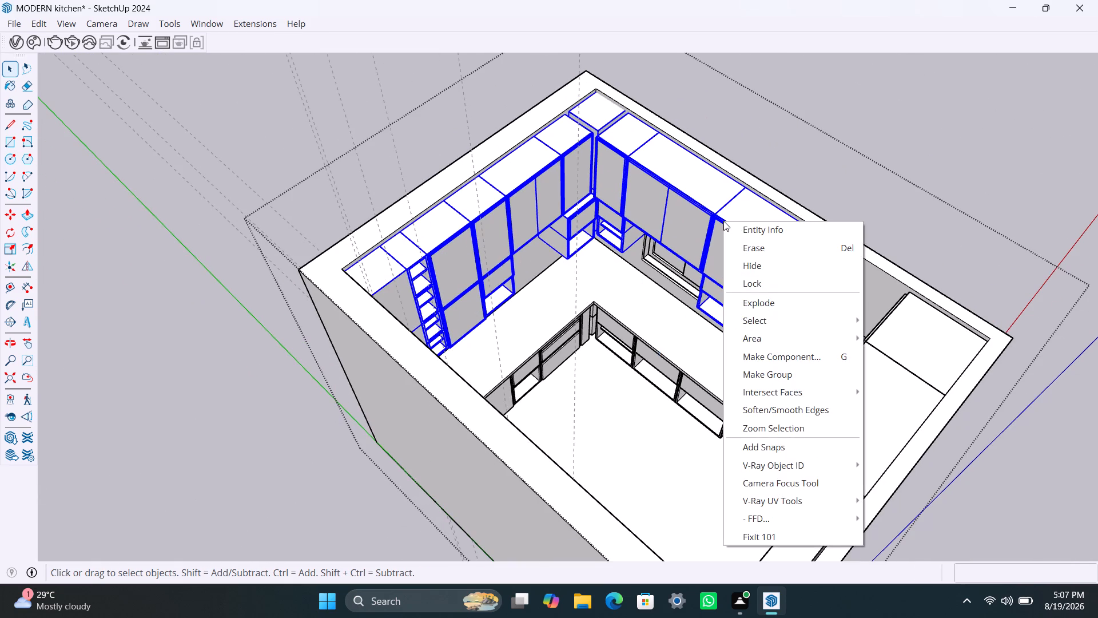
pyautogui.click(777, 378)
# Move the grouped upper cabinets about 11' 5" out of the room, beyond the window wall.
pyautogui.press('m')
pyautogui.click(650, 207)
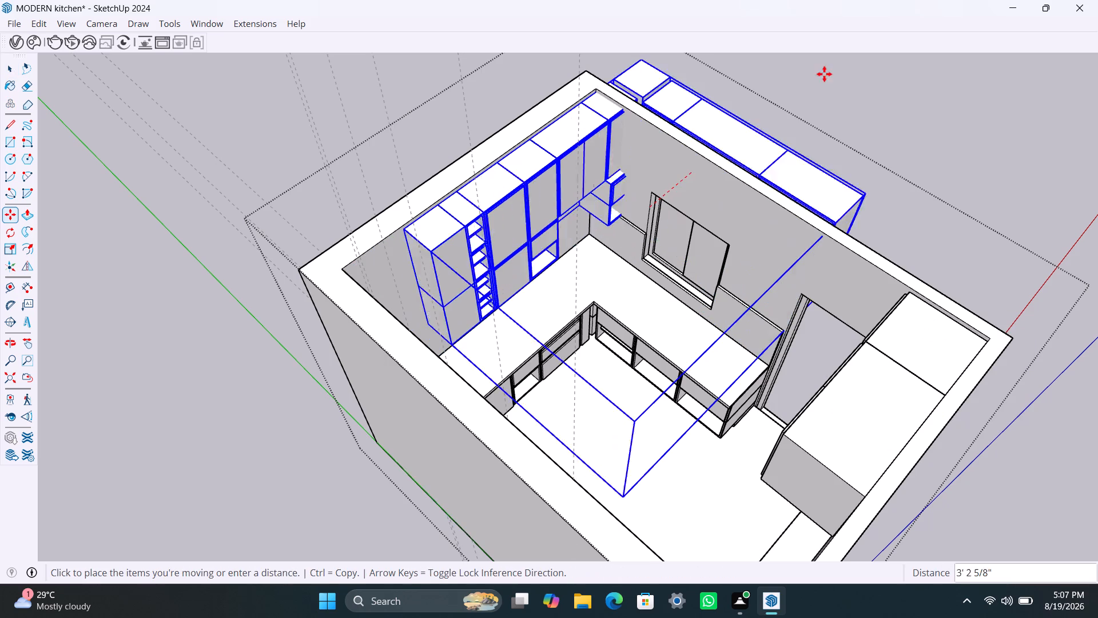
pyautogui.click(946, 75)
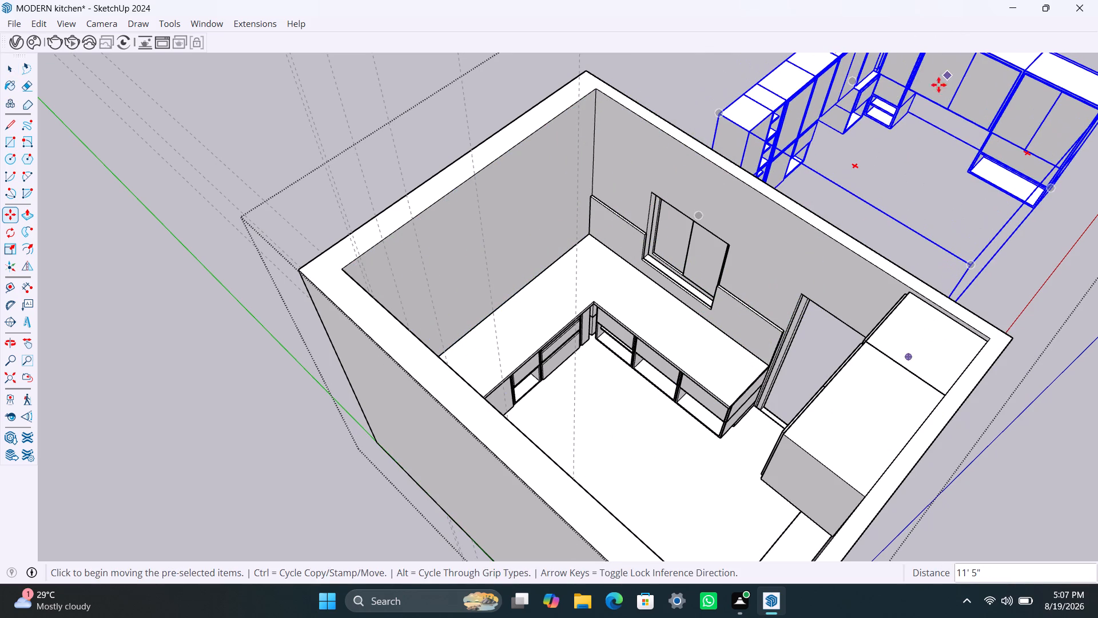
pyautogui.press('space')
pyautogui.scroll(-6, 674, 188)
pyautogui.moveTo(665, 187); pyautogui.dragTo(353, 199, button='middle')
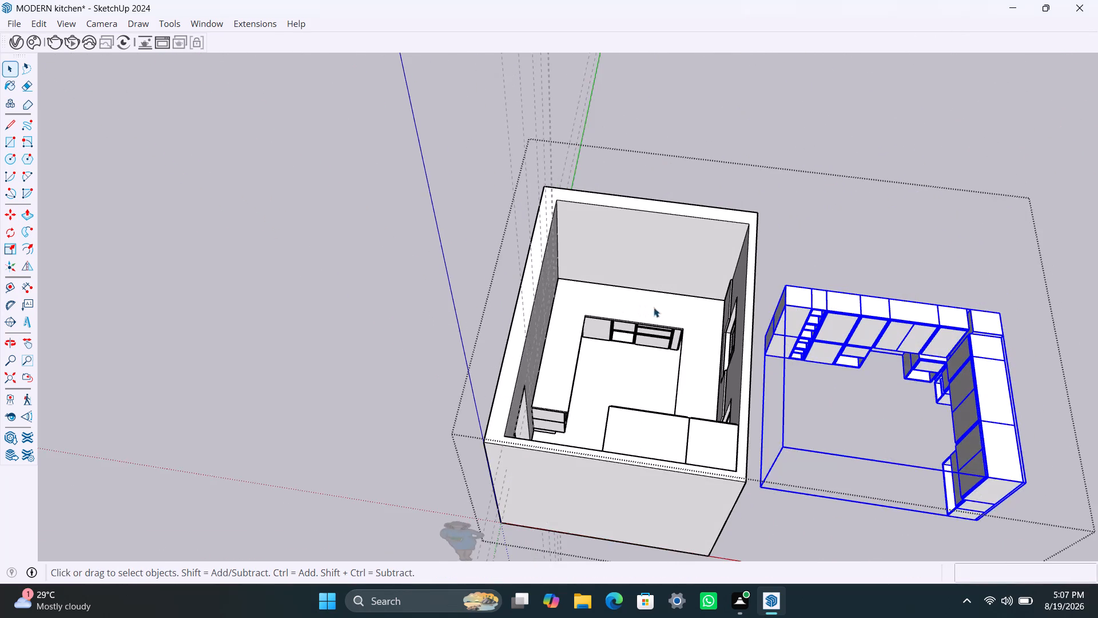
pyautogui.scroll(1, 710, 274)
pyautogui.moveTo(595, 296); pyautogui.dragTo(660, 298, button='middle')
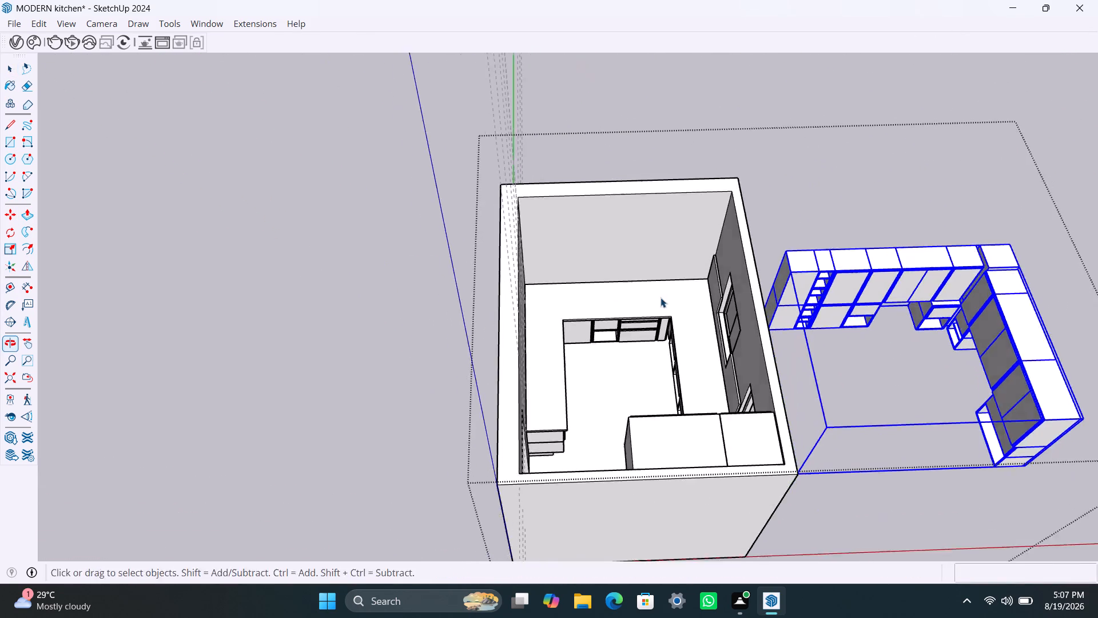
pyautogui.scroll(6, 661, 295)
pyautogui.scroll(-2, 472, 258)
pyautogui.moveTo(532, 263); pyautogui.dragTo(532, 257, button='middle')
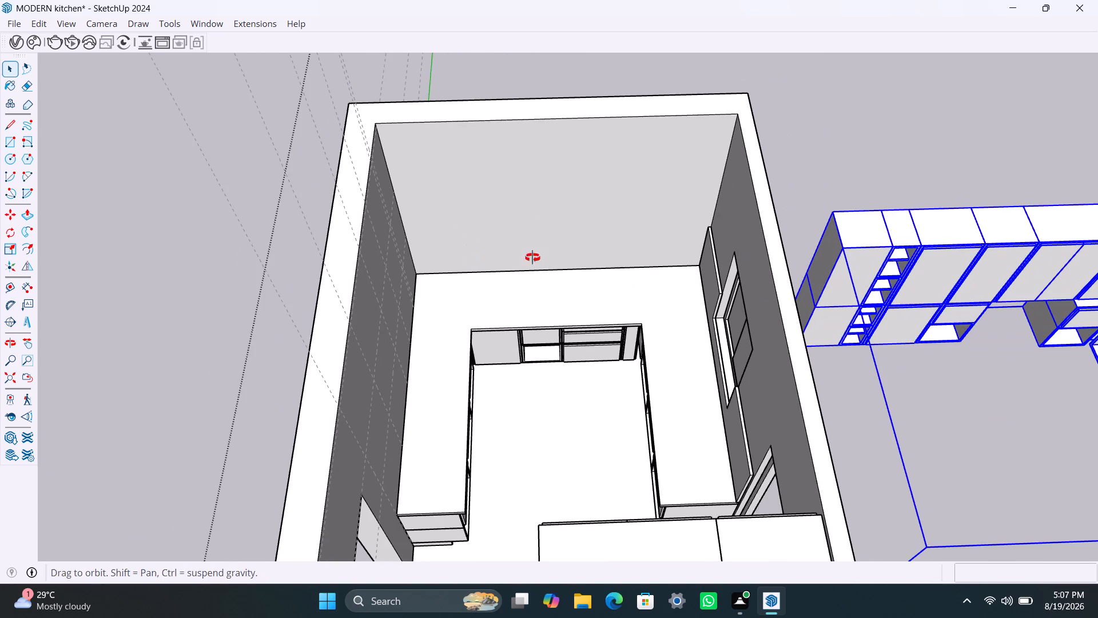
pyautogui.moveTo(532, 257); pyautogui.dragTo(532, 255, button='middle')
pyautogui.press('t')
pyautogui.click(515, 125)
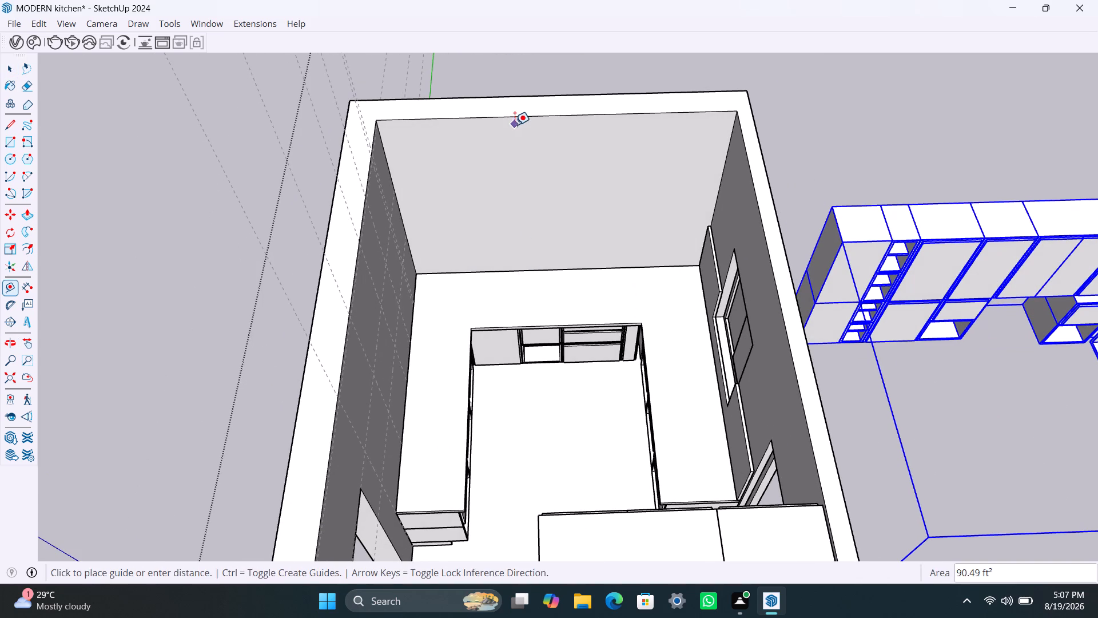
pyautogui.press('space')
# Exit the kitchen group.
pyautogui.click(165, 133)
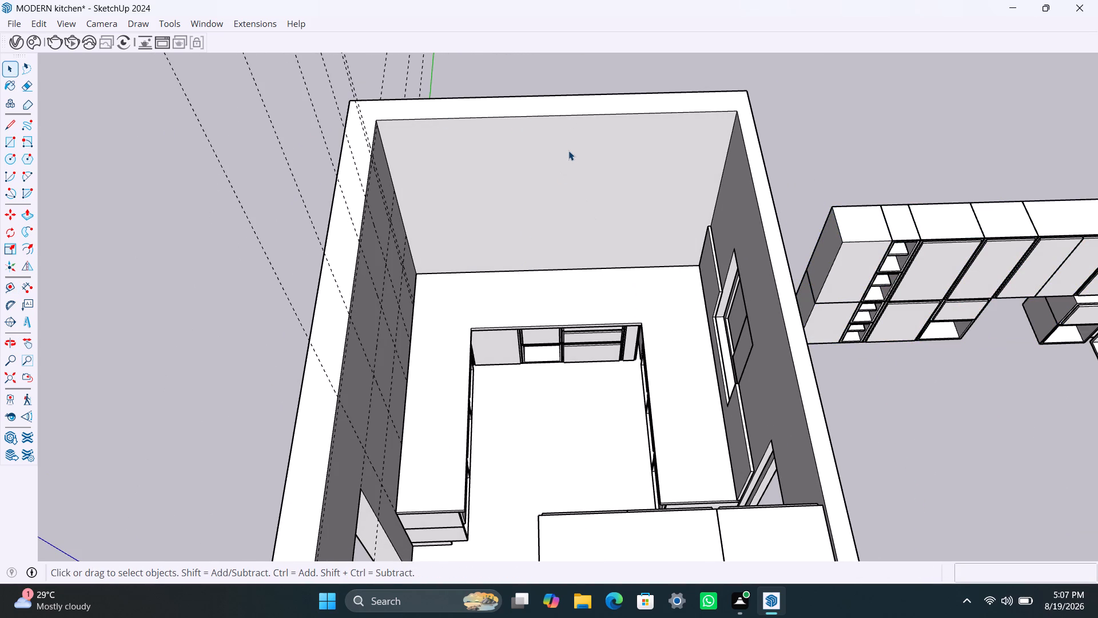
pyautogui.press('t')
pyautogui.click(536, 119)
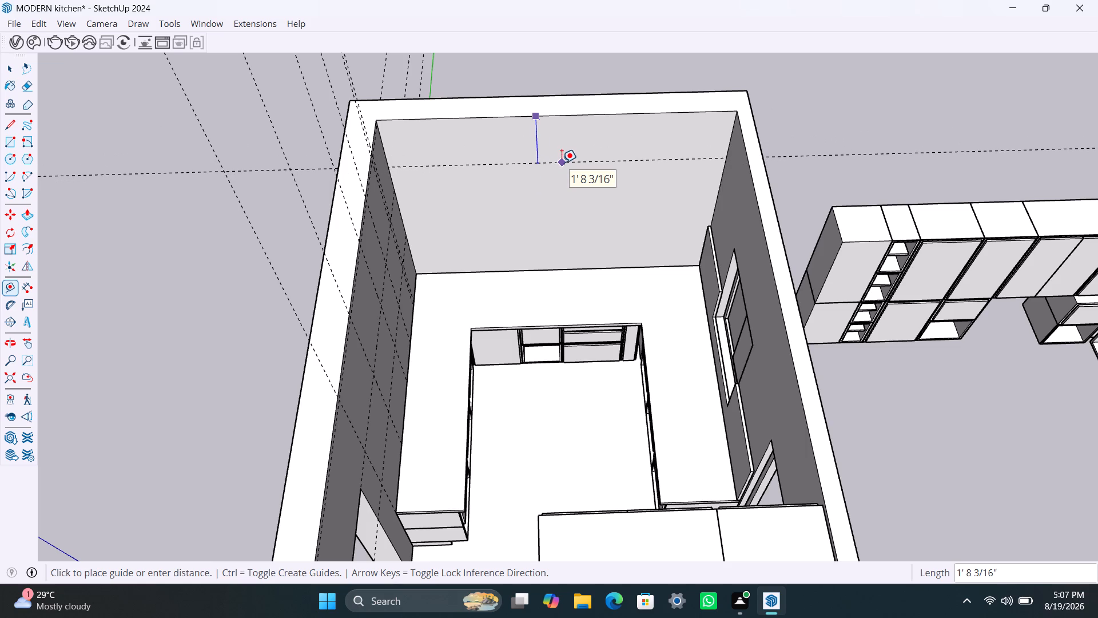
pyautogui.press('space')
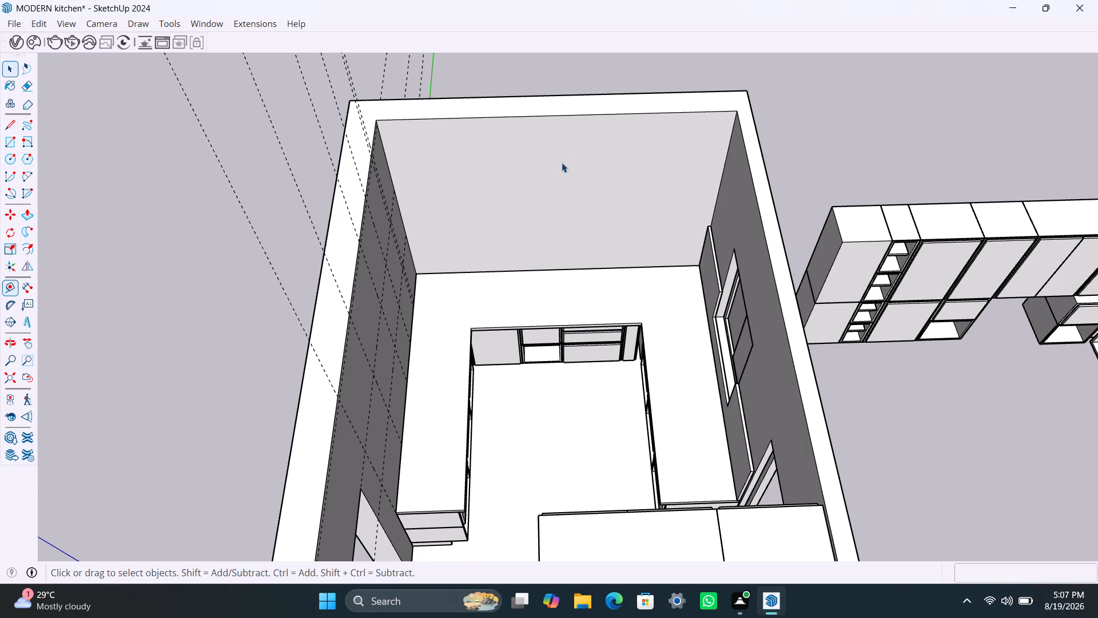
# Place a horizontal guide on the cleared side wall 600 mm above the countertop's back edge.
pyautogui.press('t')
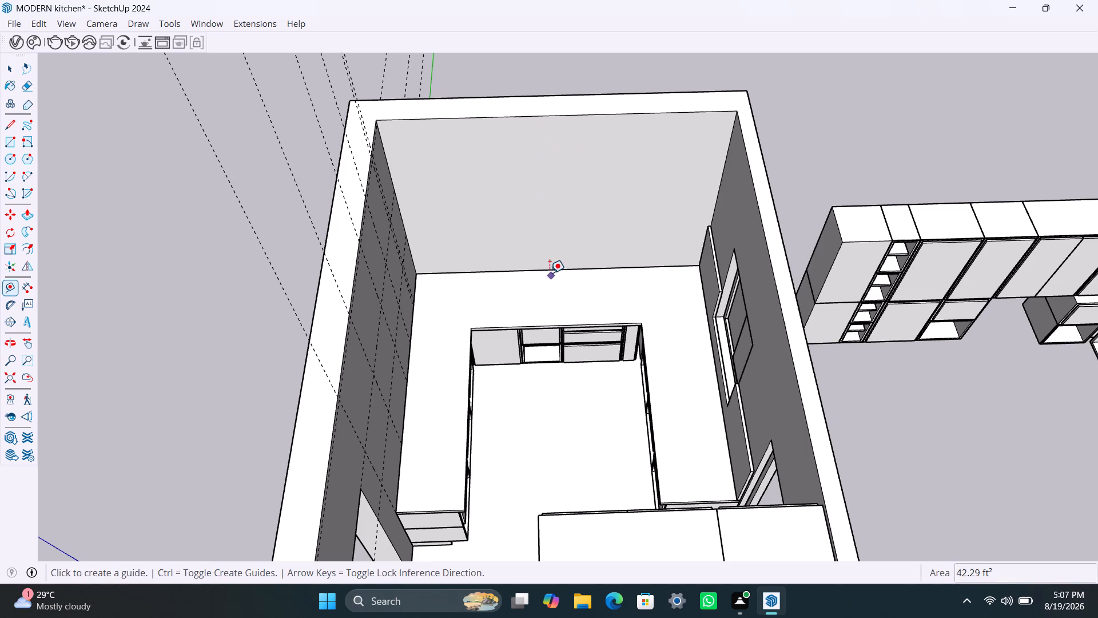
pyautogui.click(548, 269)
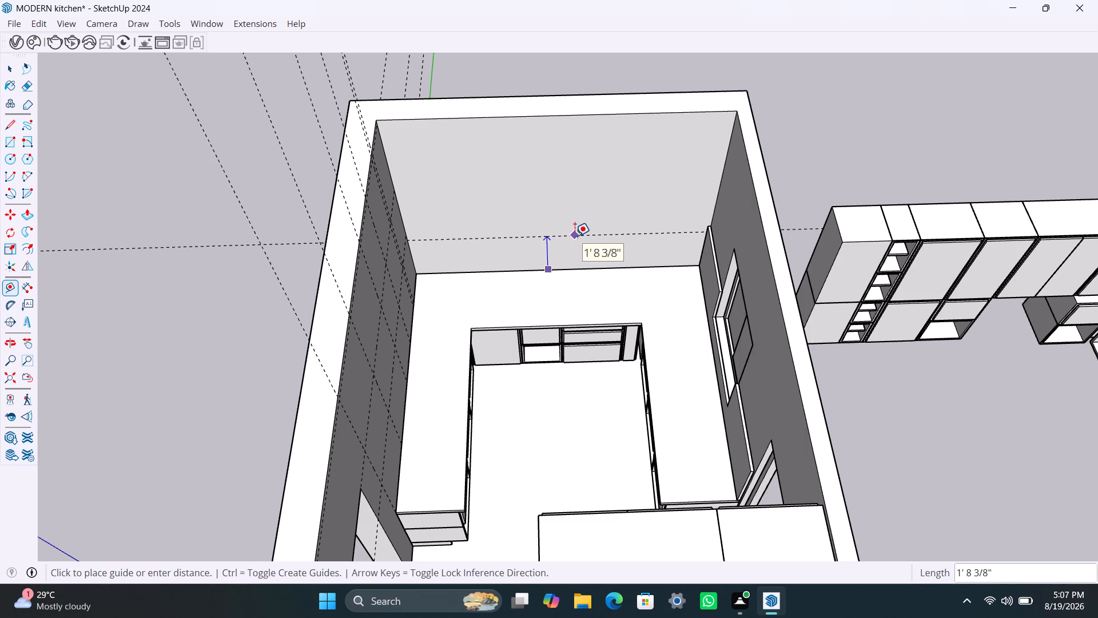
pyautogui.write('600mm')
pyautogui.press('Return')
pyautogui.press('space')
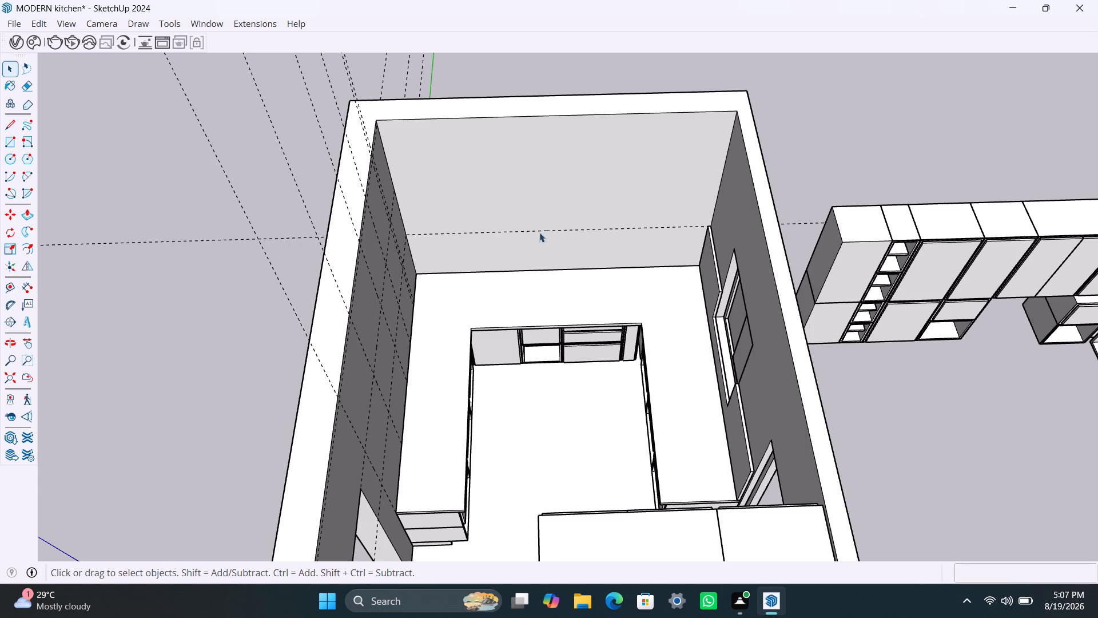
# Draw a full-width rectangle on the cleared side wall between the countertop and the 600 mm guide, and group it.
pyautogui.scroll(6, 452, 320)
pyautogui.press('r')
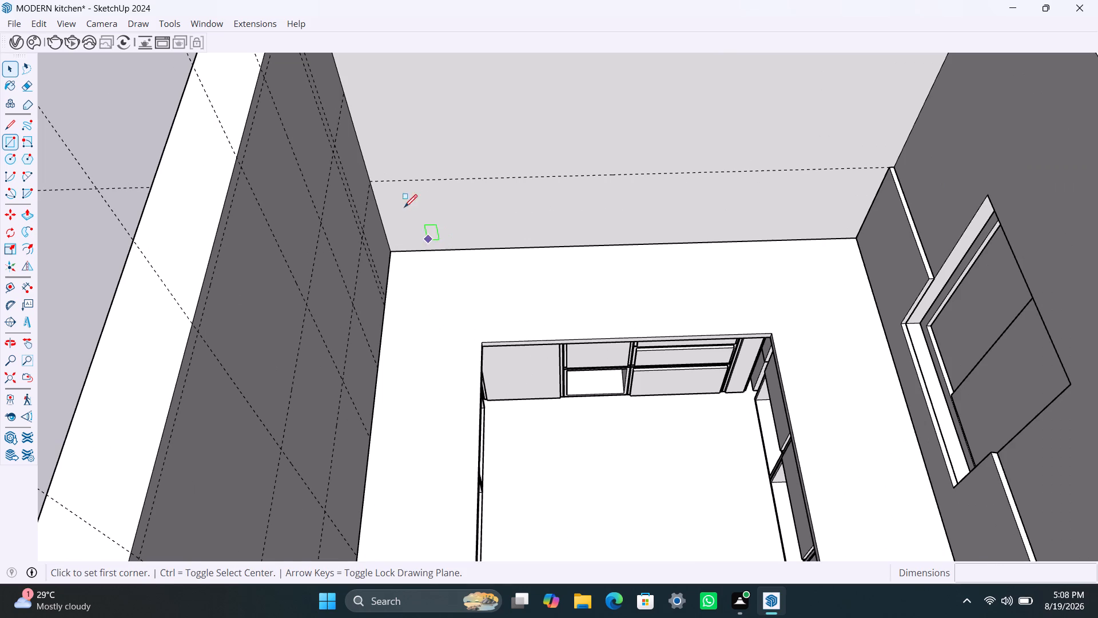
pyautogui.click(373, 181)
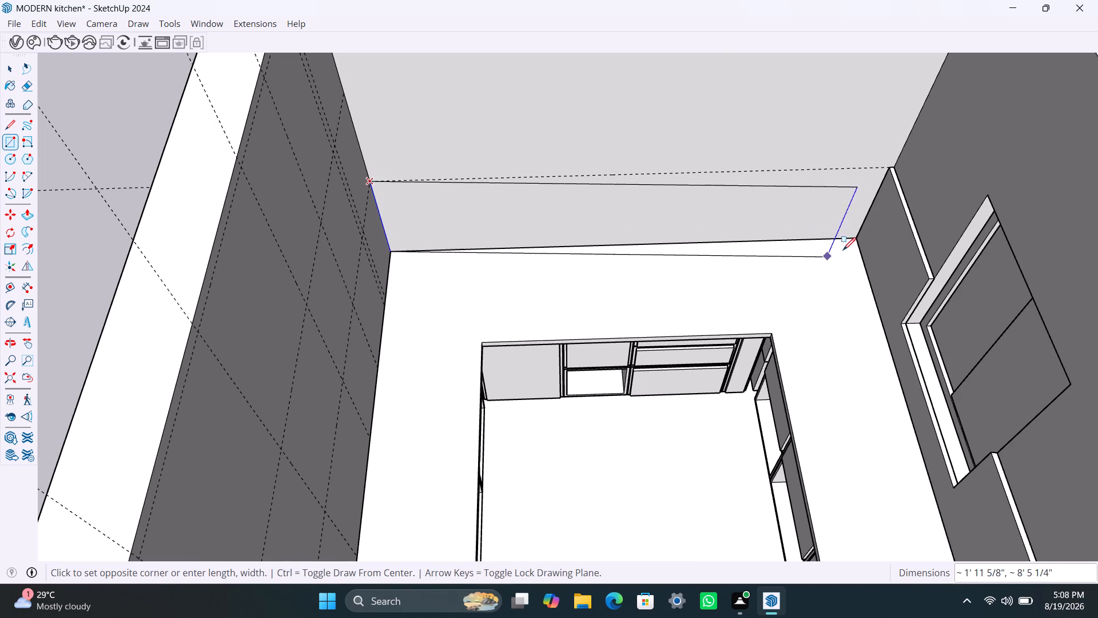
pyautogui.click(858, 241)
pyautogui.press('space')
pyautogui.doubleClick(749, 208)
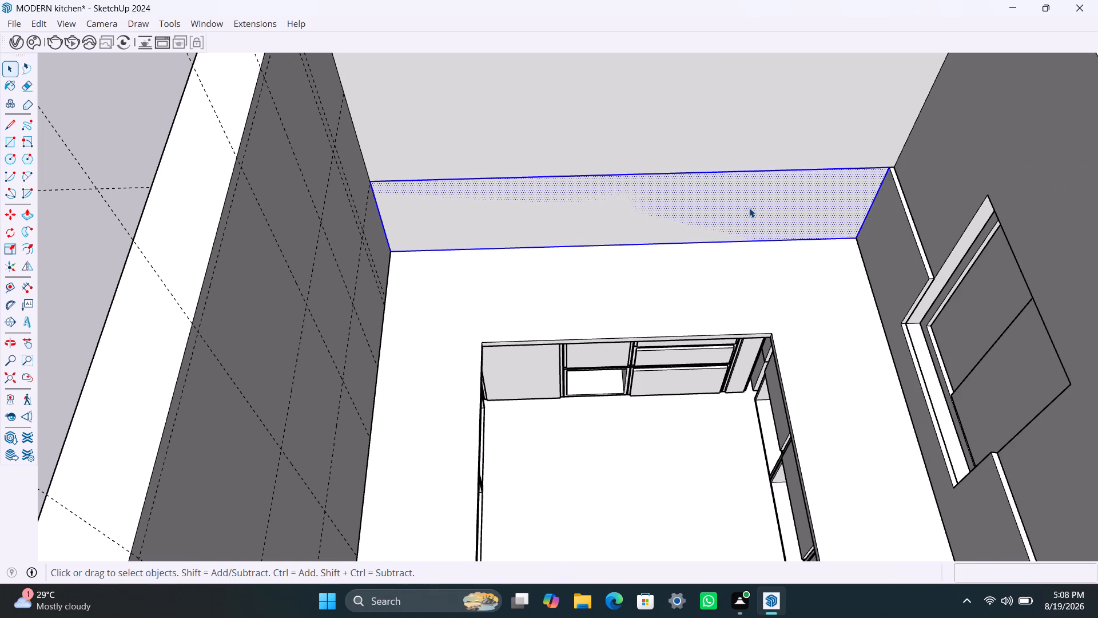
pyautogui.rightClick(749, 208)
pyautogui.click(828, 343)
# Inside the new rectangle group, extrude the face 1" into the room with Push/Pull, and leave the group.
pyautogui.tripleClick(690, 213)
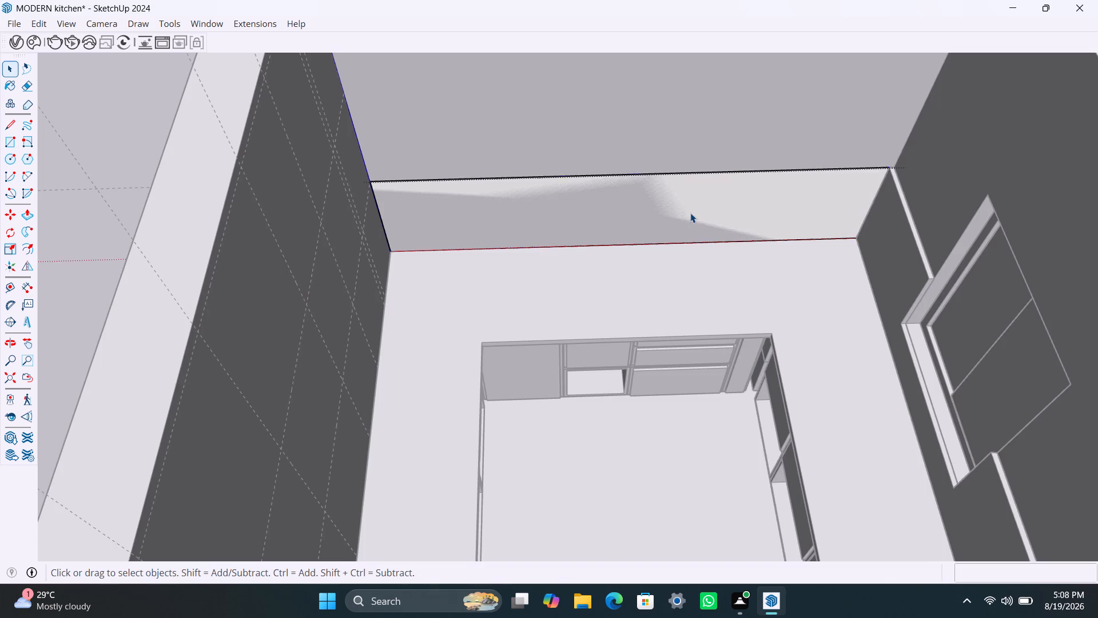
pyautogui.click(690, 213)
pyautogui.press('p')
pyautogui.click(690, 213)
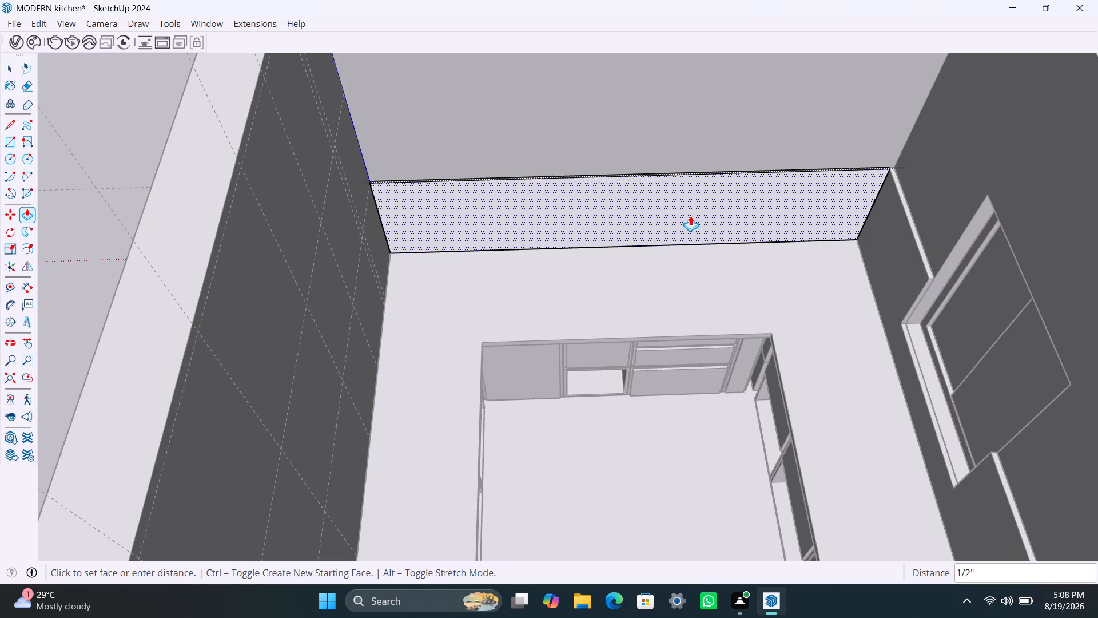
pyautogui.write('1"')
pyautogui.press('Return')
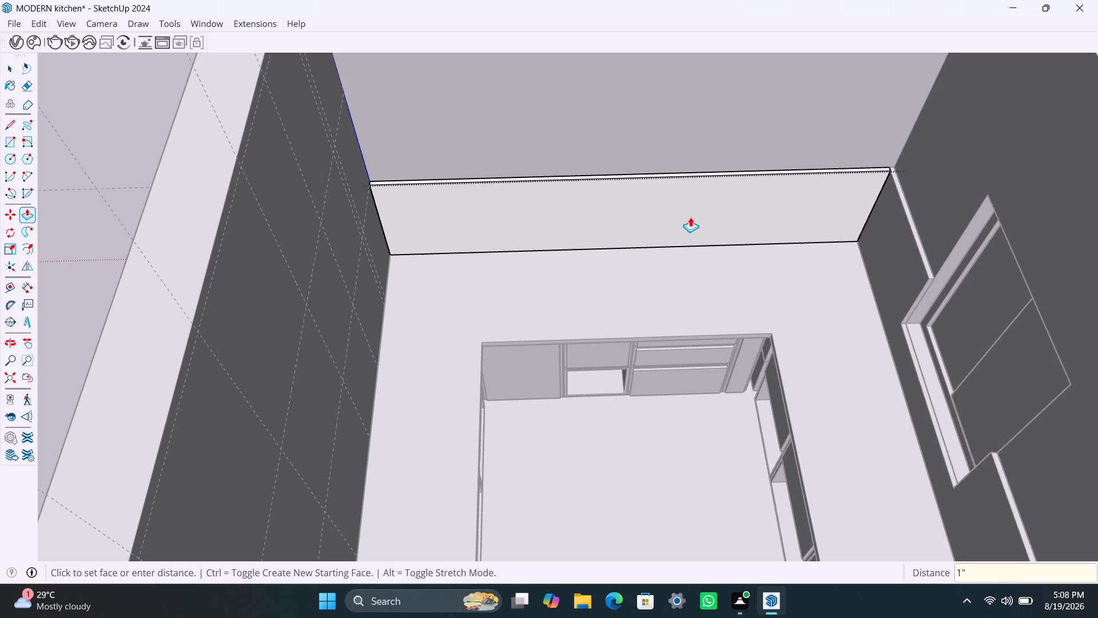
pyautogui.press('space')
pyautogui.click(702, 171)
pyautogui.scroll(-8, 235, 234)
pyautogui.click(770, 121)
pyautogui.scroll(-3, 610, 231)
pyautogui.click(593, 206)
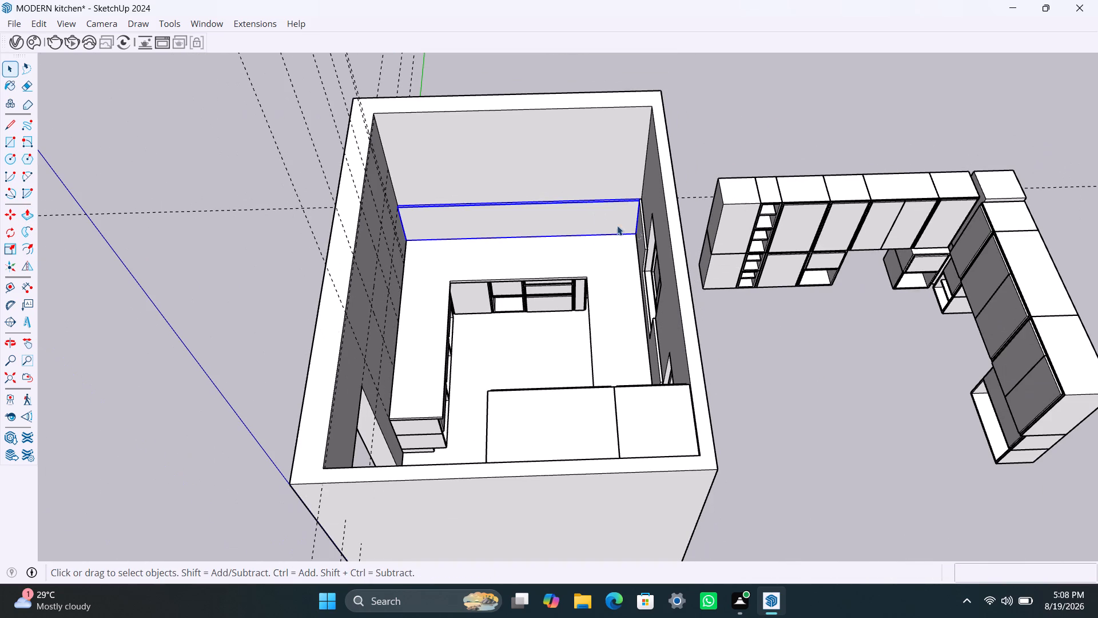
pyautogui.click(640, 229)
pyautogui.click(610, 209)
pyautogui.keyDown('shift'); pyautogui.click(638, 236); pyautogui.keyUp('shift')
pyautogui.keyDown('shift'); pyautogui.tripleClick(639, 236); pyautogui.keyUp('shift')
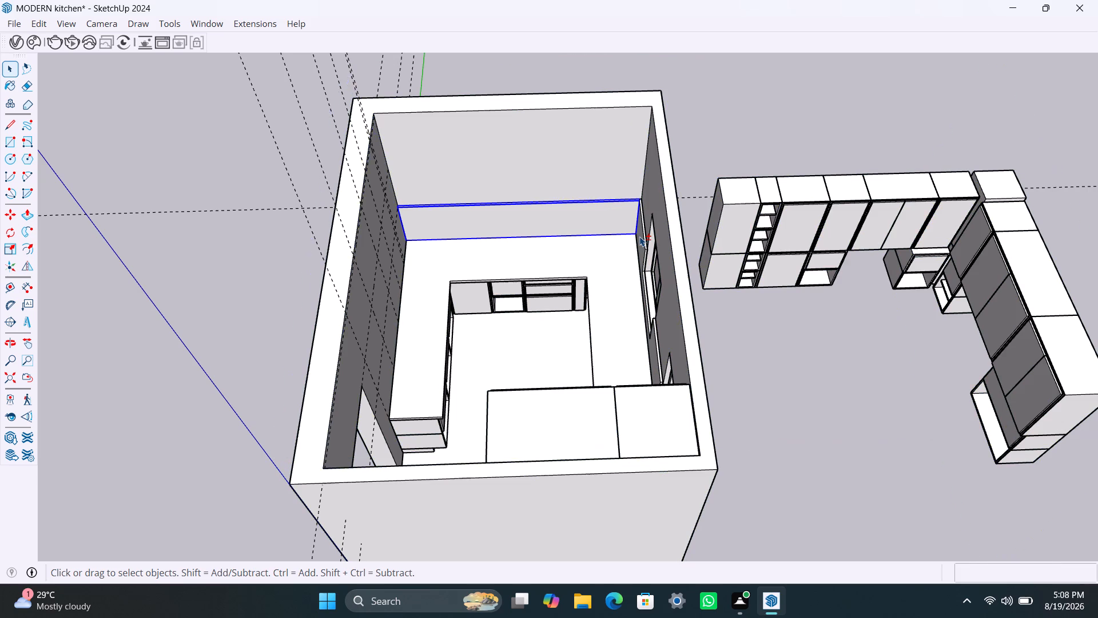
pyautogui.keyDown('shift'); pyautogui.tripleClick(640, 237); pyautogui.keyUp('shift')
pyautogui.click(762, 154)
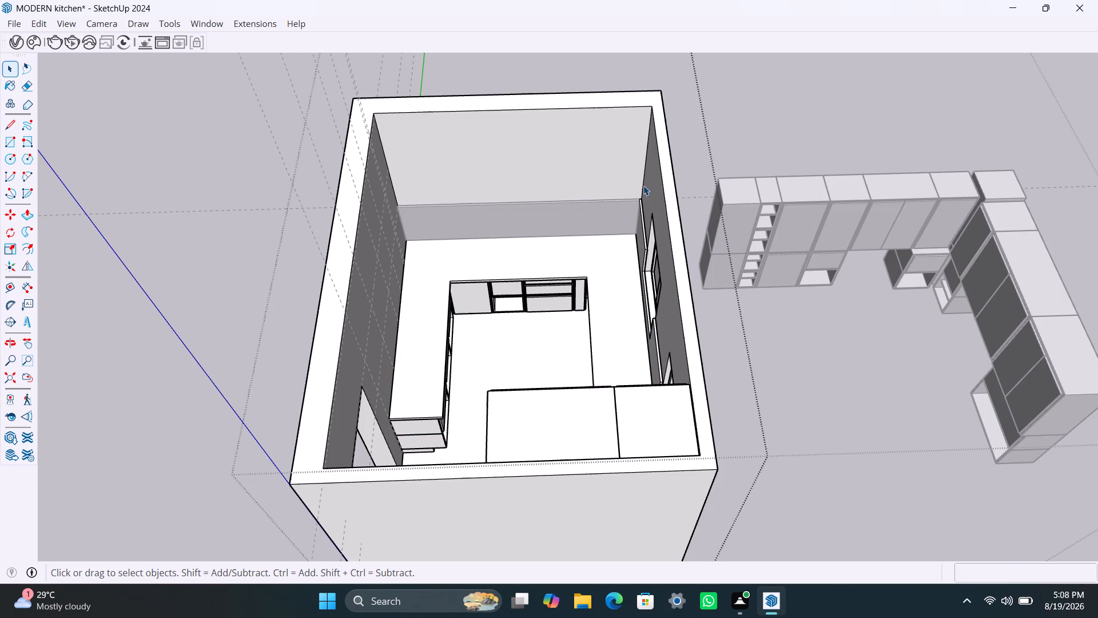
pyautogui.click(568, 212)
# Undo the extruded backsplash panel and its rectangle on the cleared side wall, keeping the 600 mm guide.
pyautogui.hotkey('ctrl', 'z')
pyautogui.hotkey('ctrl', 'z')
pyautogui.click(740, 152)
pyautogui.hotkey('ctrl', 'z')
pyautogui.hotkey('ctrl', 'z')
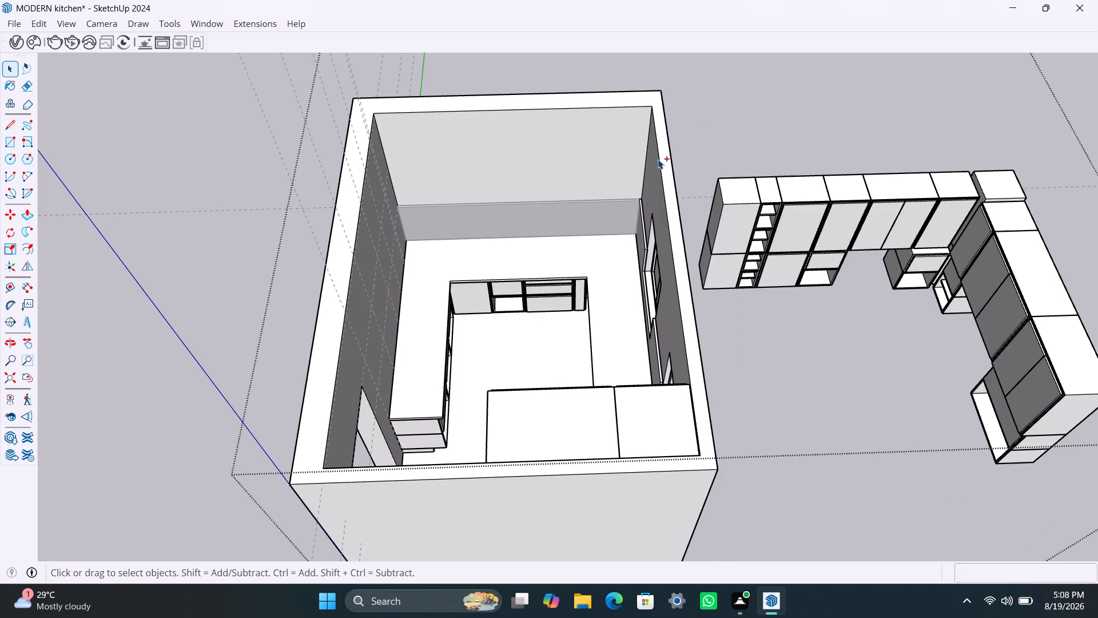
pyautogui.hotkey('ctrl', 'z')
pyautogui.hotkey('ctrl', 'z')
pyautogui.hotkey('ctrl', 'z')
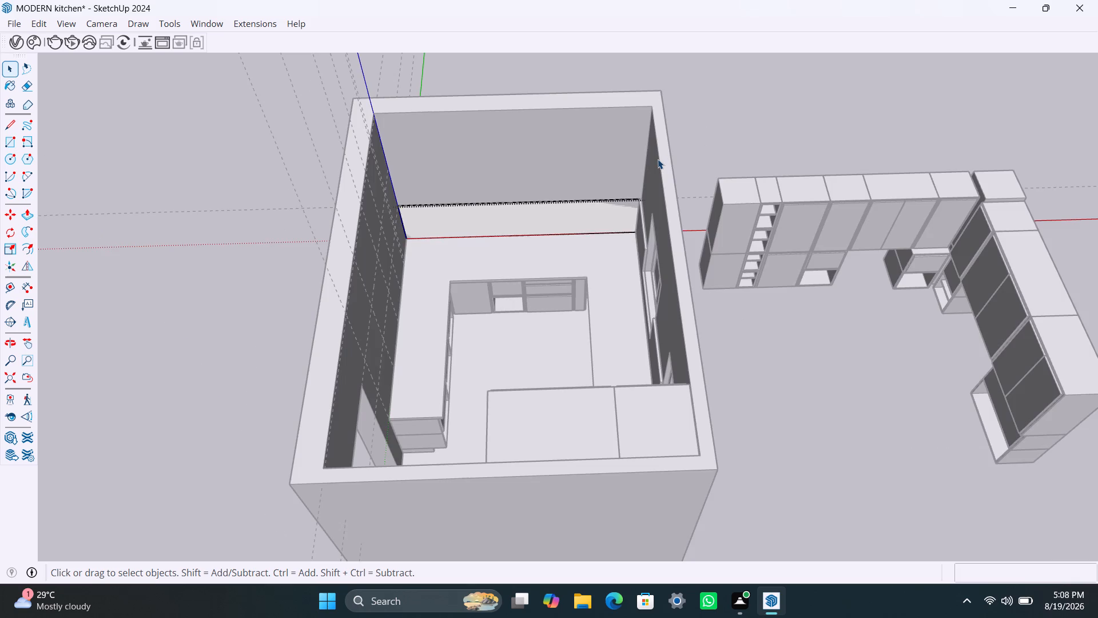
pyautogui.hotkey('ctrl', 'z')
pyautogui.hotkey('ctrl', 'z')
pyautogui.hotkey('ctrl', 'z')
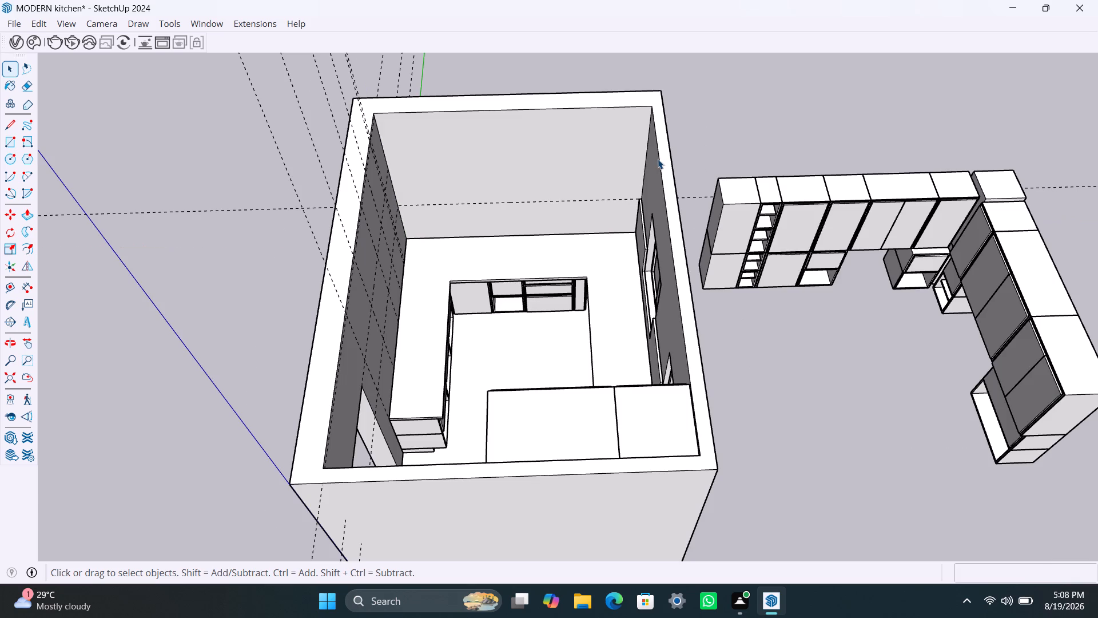
# Inside the kitchen group, draw a rectangle about 9' 1 1/4" by 1' 11 5/8" between countertop and 600 mm guide on the cleared side wall, and group it.
pyautogui.click(730, 159)
pyautogui.click(574, 169)
pyautogui.click(568, 169)
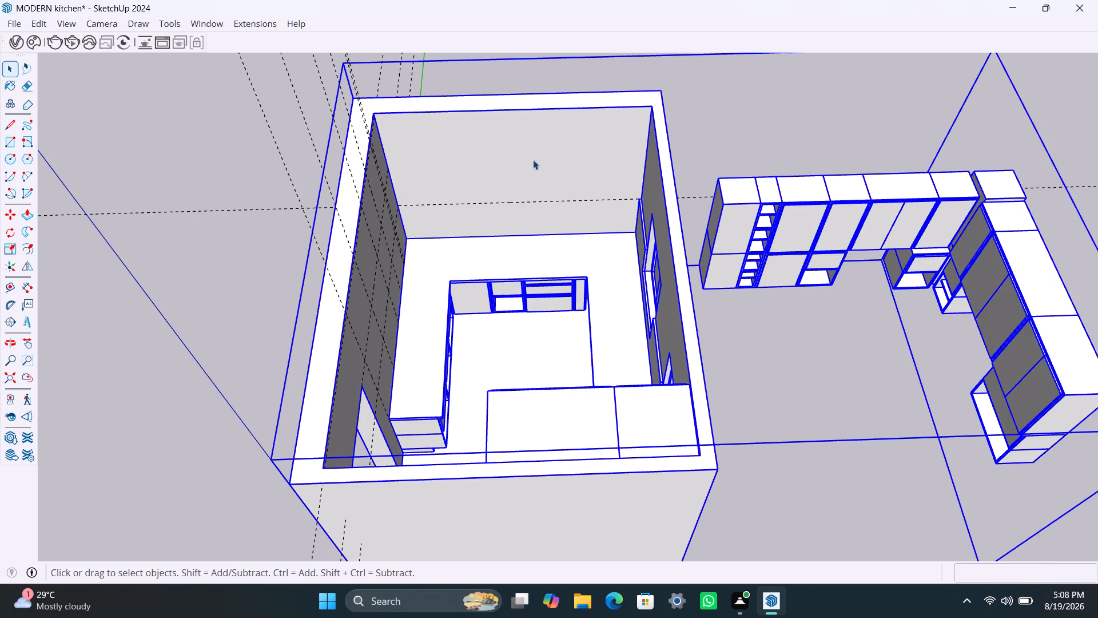
pyautogui.click(533, 160)
pyautogui.click(504, 150)
pyautogui.tripleClick(485, 146)
pyautogui.click(484, 145)
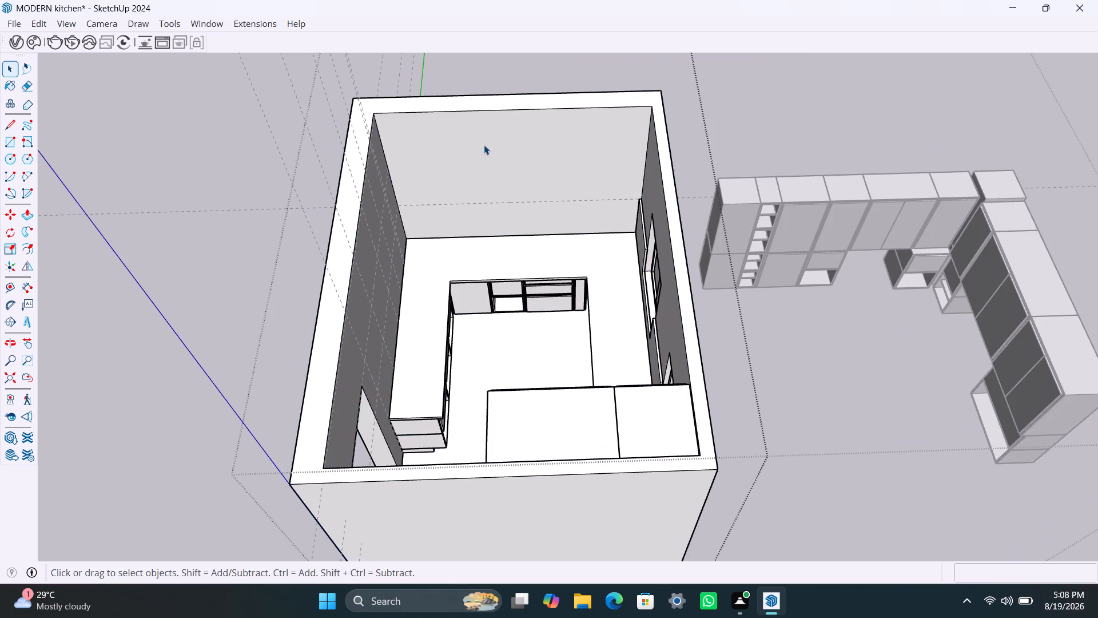
pyautogui.click(484, 145)
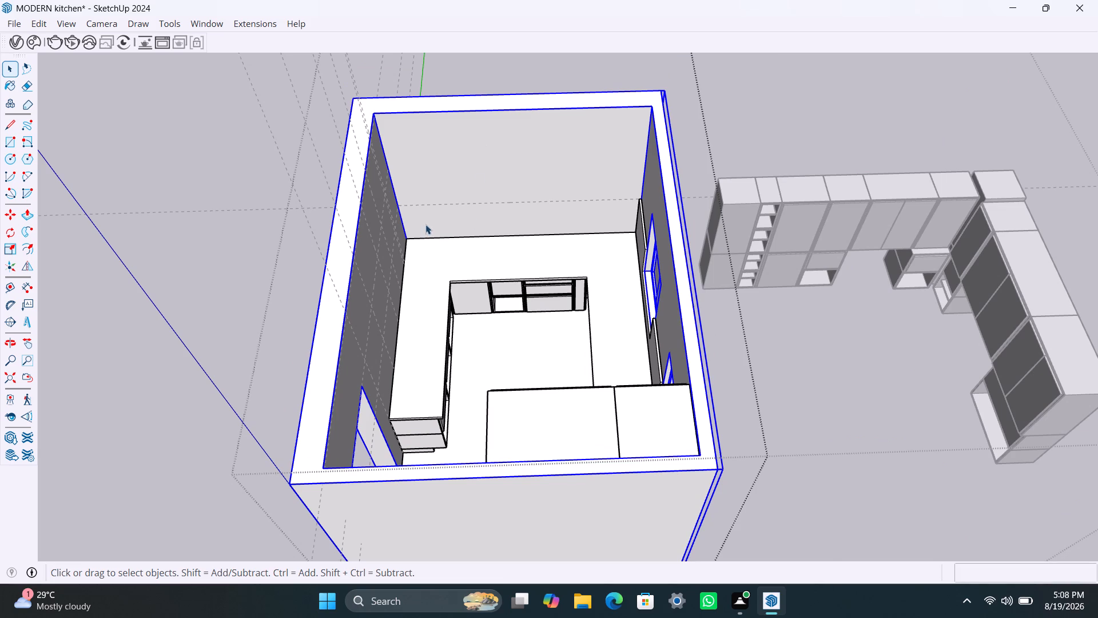
pyautogui.scroll(2, 420, 215)
pyautogui.press('r')
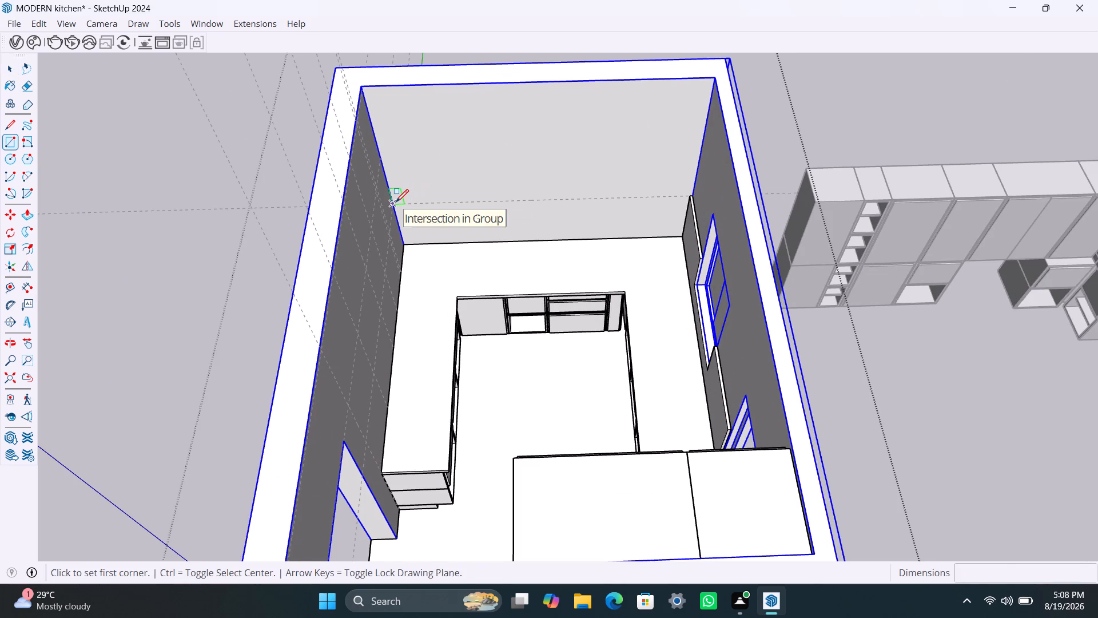
pyautogui.click(396, 202)
pyautogui.click(682, 233)
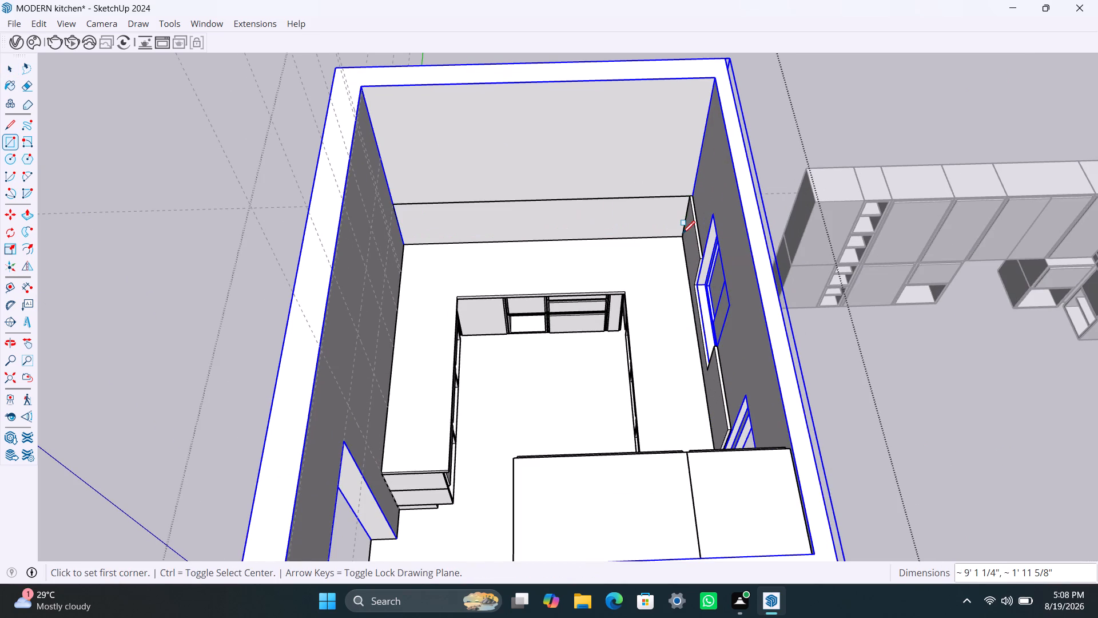
pyautogui.press('space')
pyautogui.click(582, 220)
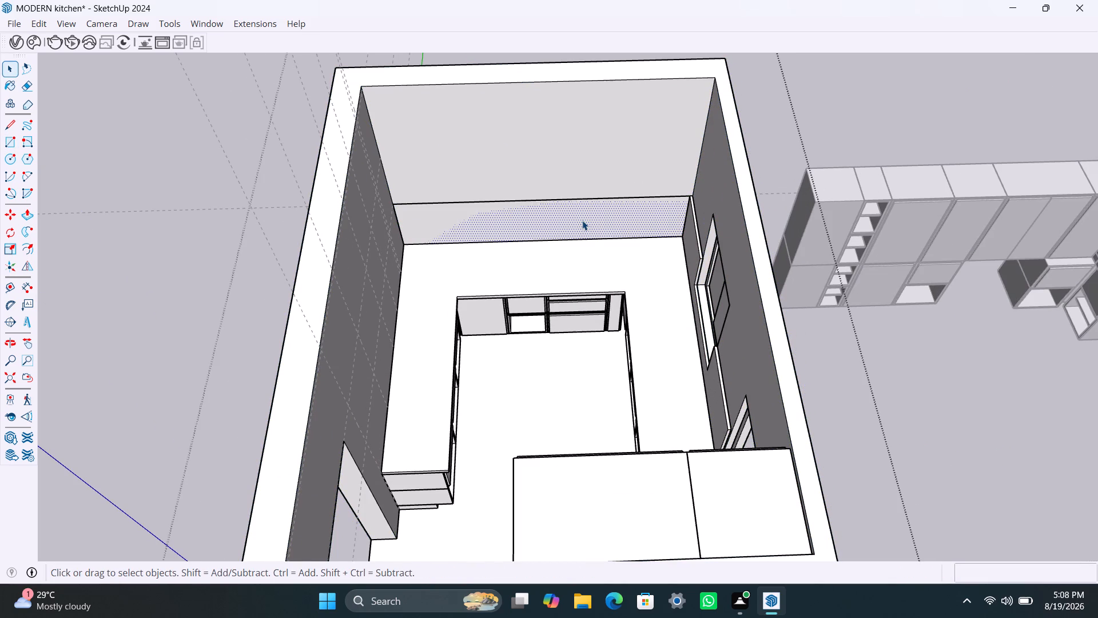
pyautogui.click(582, 220)
pyautogui.click(582, 220)
pyautogui.rightClick(582, 220)
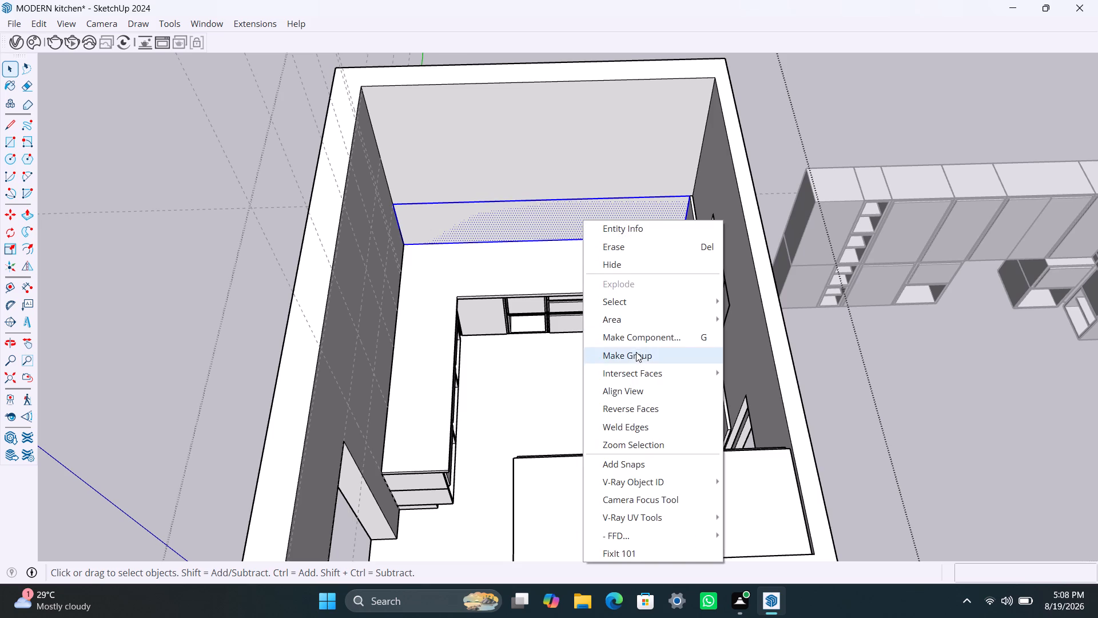
pyautogui.click(636, 352)
# Inside the new rectangle group on the cleared side wall, extrude the face 1" into the room with Push/Pull, and leave the group.
pyautogui.tripleClick(608, 223)
pyautogui.click(608, 223)
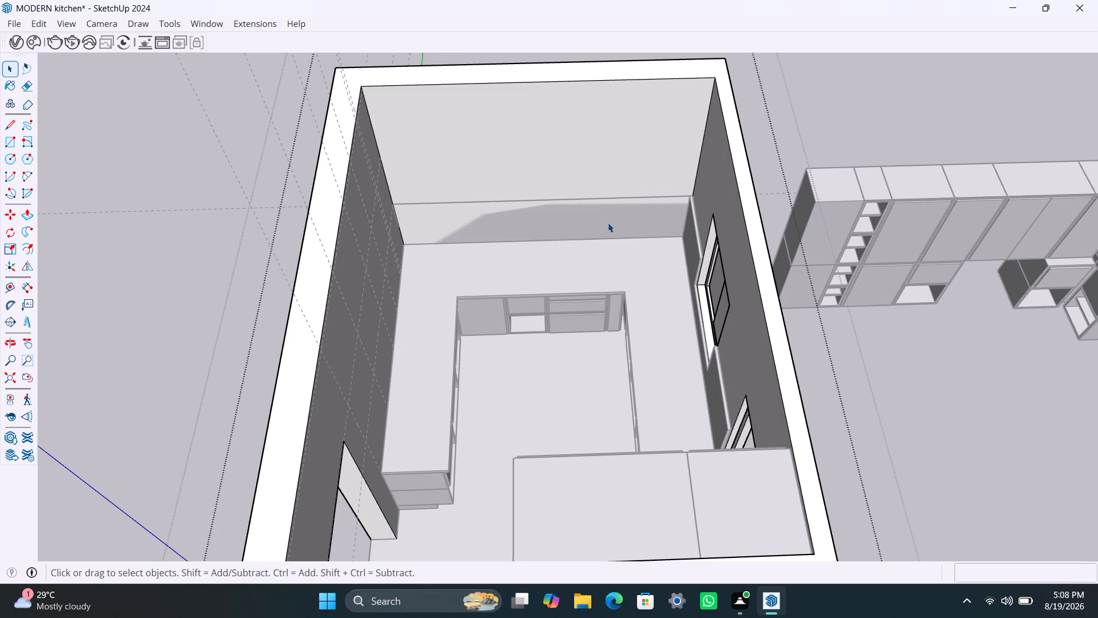
pyautogui.click(608, 223)
pyautogui.click(608, 223)
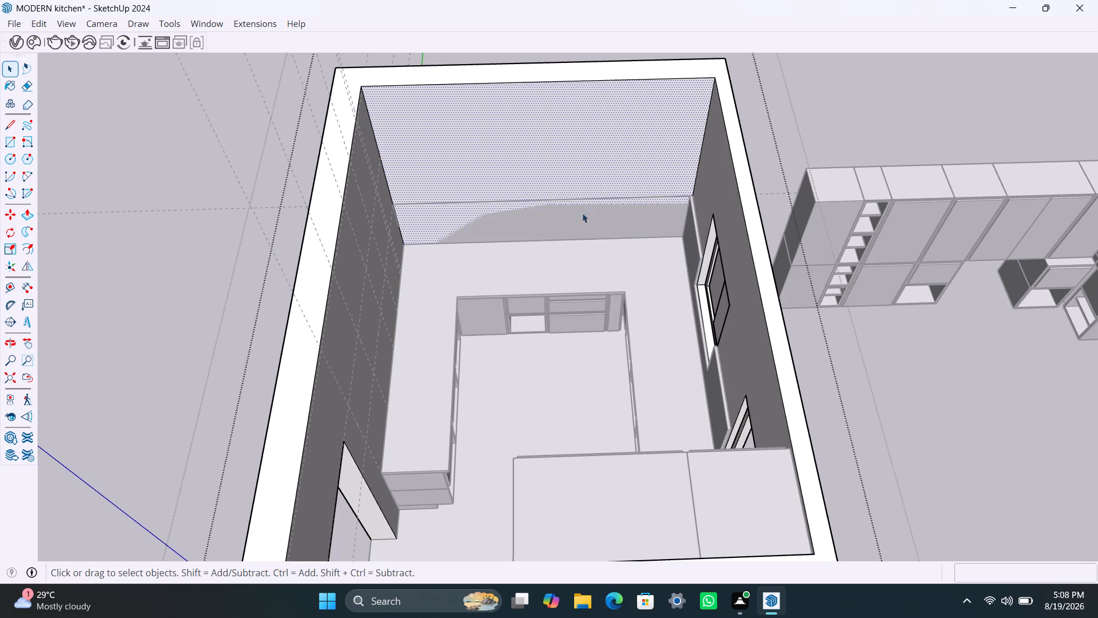
pyautogui.click(504, 169)
pyautogui.click(125, 175)
pyautogui.click(594, 217)
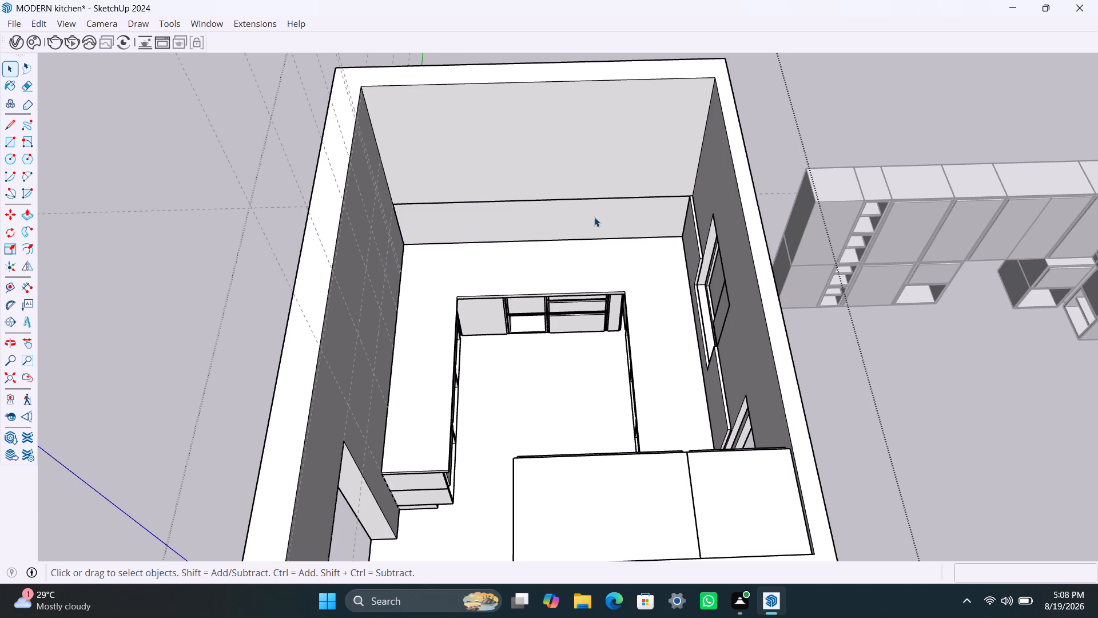
pyautogui.doubleClick(594, 217)
pyautogui.click(594, 217)
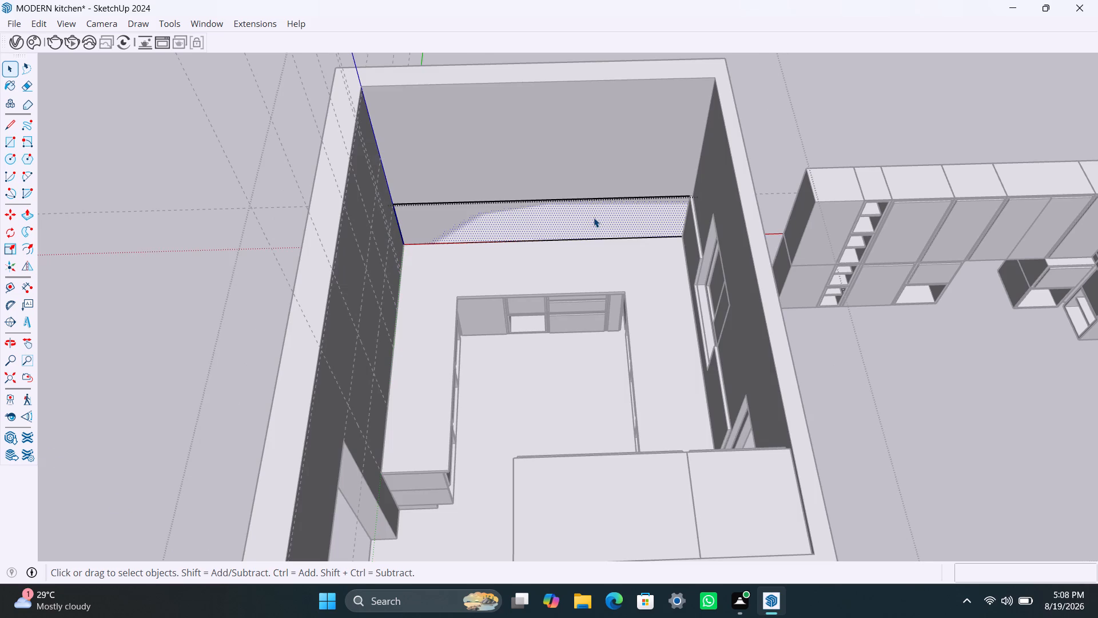
pyautogui.press('p')
pyautogui.click(594, 217)
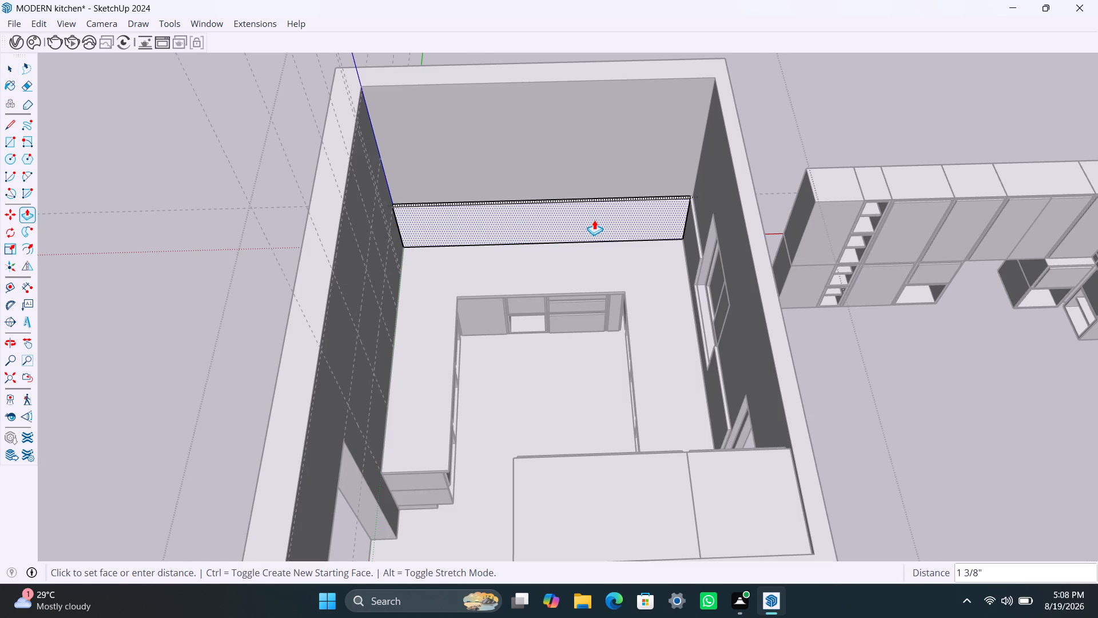
pyautogui.press('1')
pyautogui.hotkey('shift', '"')
pyautogui.press('Return')
pyautogui.press('space')
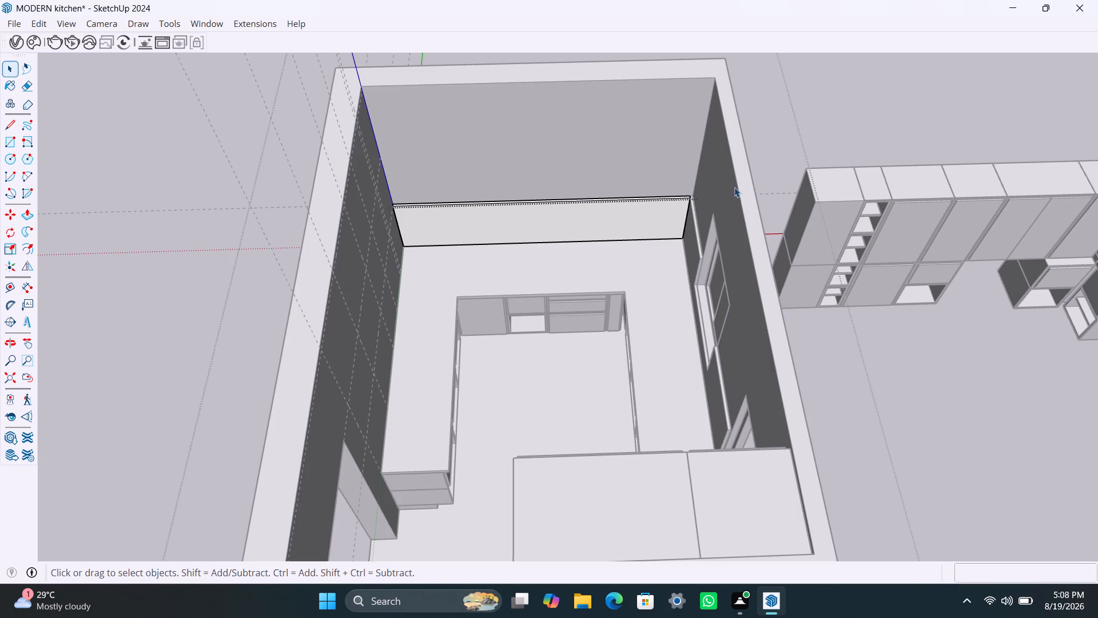
pyautogui.click(885, 89)
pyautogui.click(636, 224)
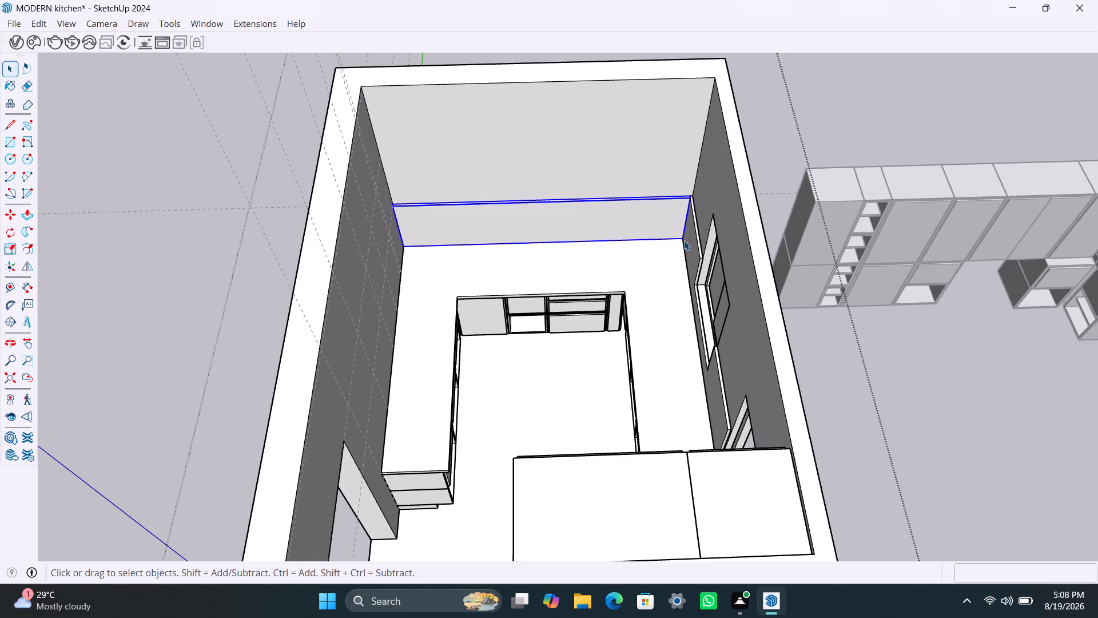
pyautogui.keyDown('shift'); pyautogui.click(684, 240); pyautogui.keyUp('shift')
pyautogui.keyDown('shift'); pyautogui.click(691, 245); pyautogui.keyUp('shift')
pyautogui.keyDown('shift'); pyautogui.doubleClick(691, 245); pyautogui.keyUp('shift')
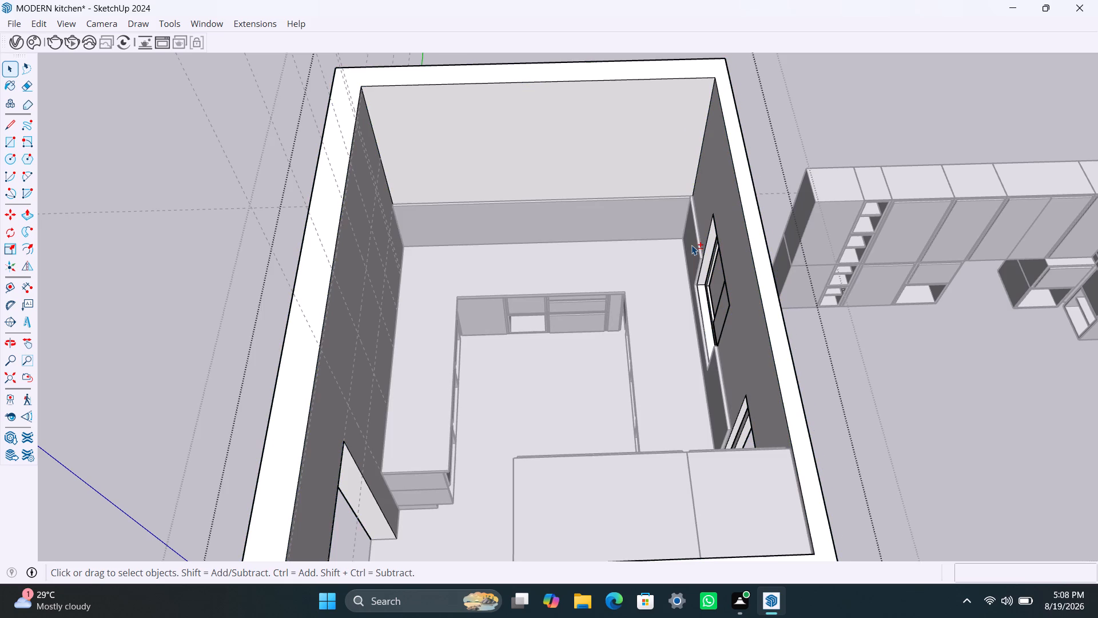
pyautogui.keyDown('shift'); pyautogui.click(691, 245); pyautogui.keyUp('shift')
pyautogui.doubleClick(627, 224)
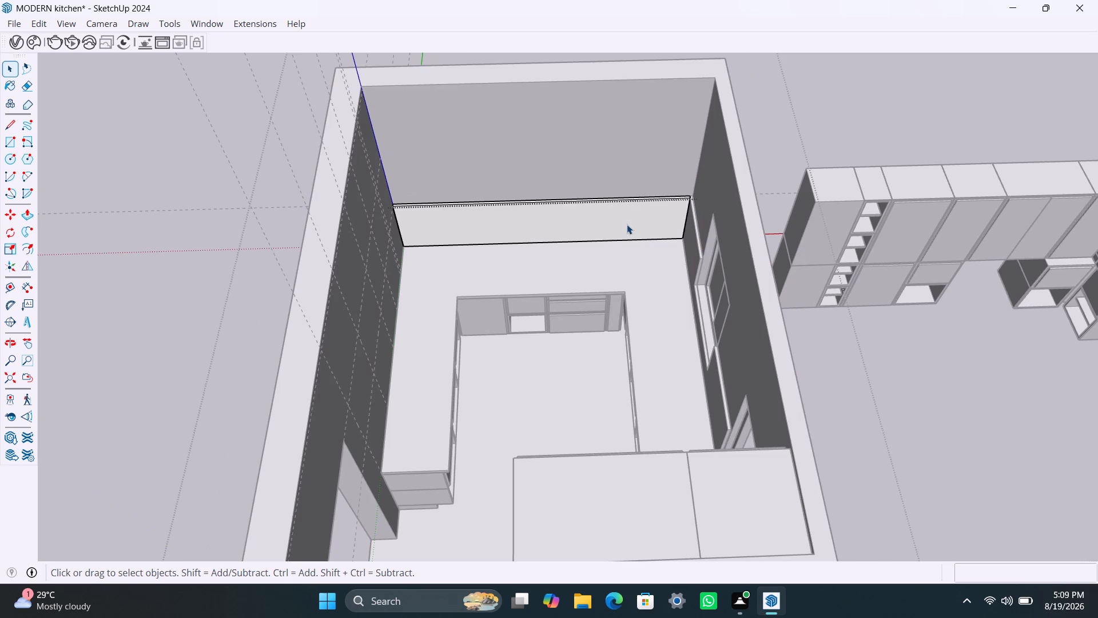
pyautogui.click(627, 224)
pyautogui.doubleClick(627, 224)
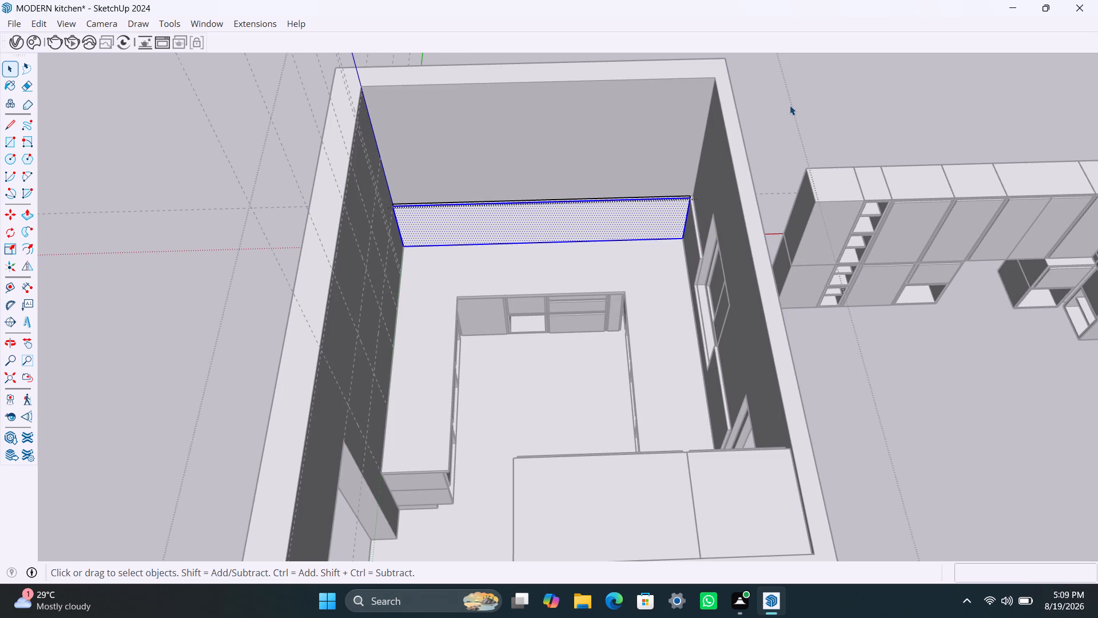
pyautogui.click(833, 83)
# On the doorway wall, draw a rectangle about 1' 11 5/8" by 7' 10 1/2" from the guide intersection to the countertop's back corner, and group it.
pyautogui.scroll(3, 622, 257)
pyautogui.moveTo(602, 257); pyautogui.dragTo(443, 282, button='middle')
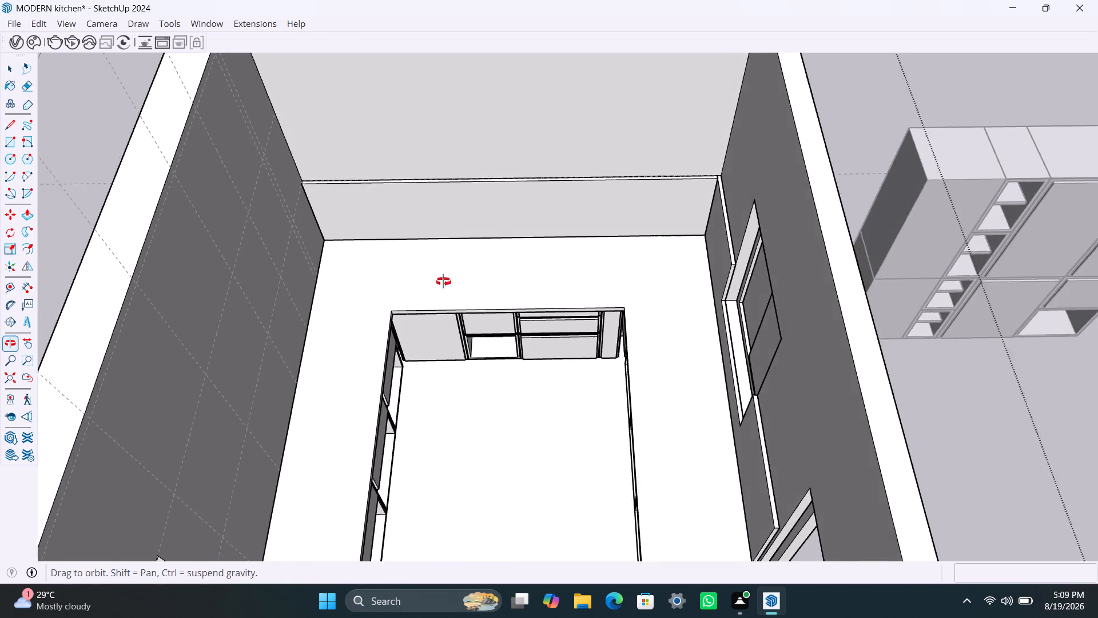
pyautogui.moveTo(443, 282); pyautogui.dragTo(177, 302, button='middle')
pyautogui.scroll(-4, 273, 169)
pyautogui.moveTo(331, 134); pyautogui.dragTo(442, 150, button='middle')
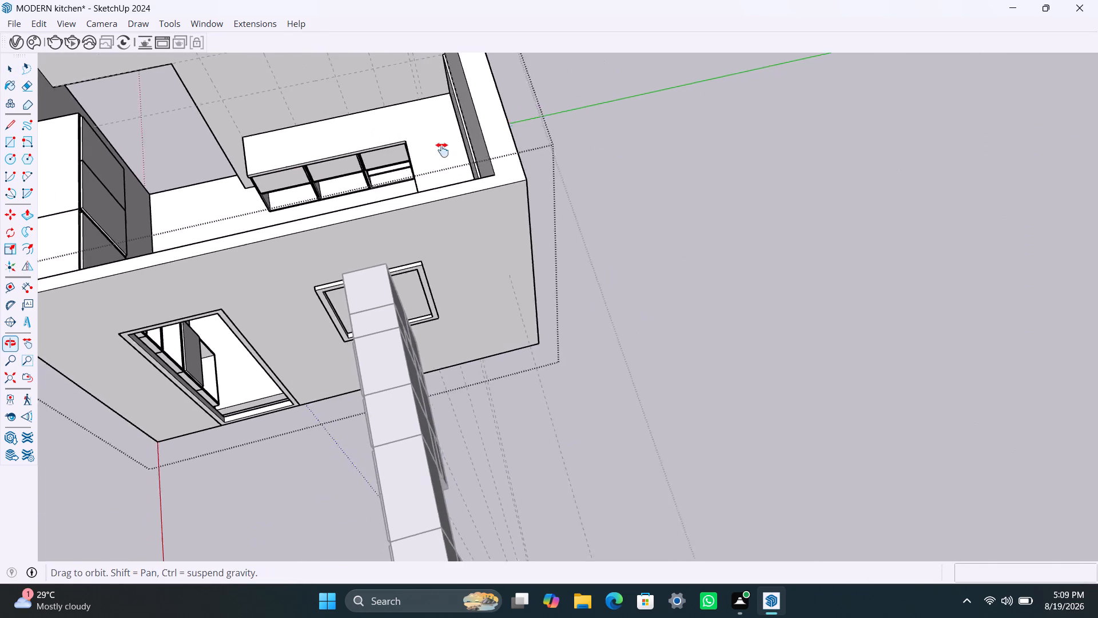
pyautogui.moveTo(442, 150); pyautogui.dragTo(563, 213, button='middle')
pyautogui.scroll(1, 498, 211)
pyautogui.moveTo(486, 209); pyautogui.dragTo(436, 191, button='middle')
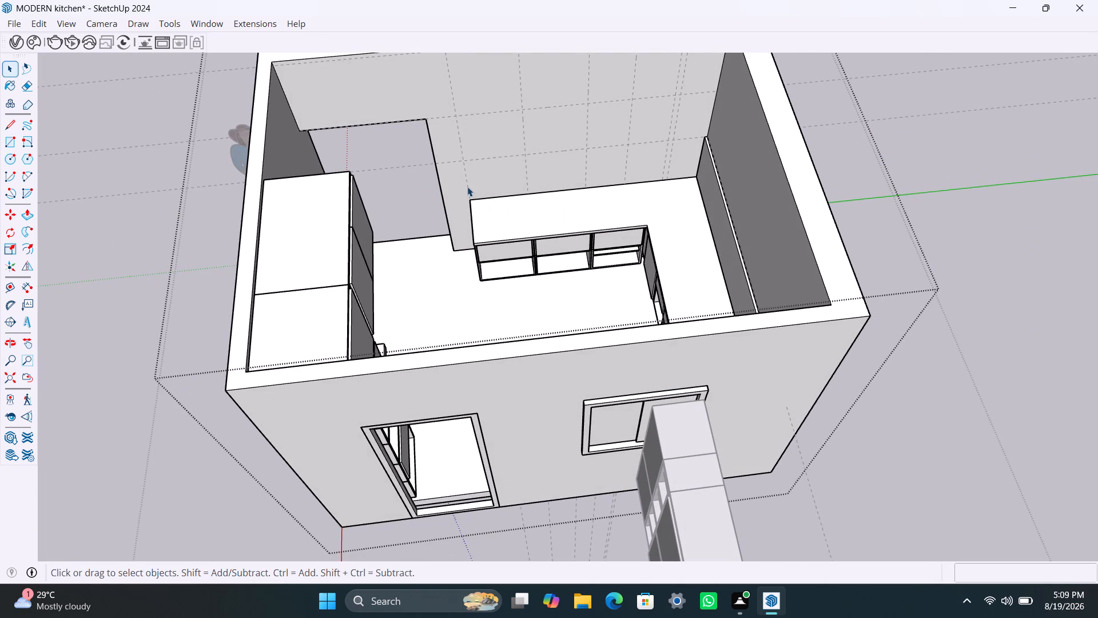
pyautogui.press('r')
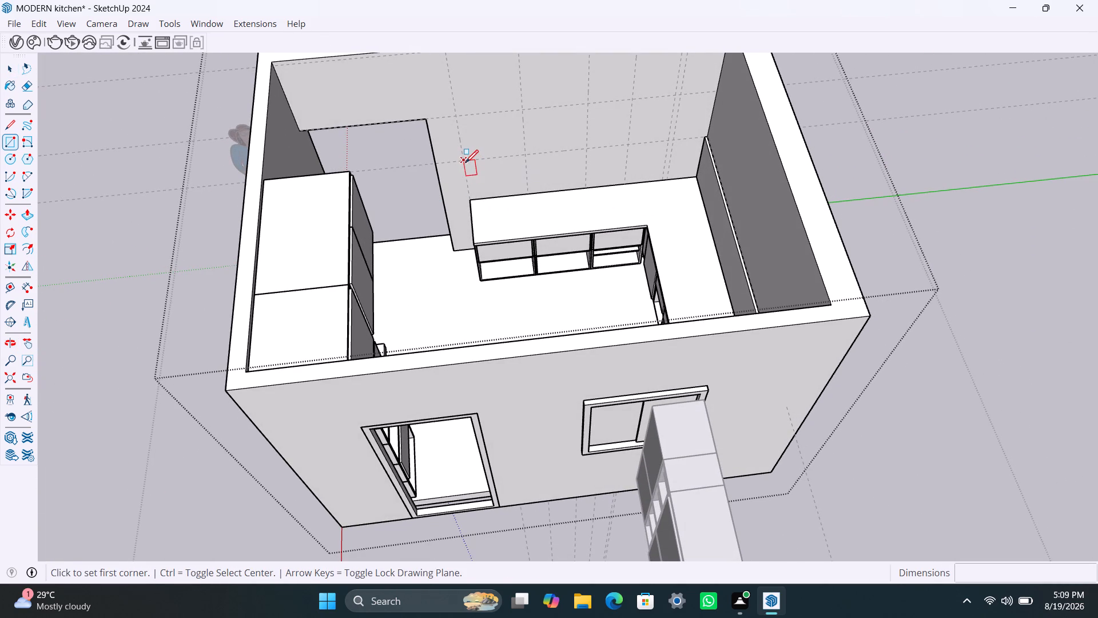
pyautogui.click(466, 162)
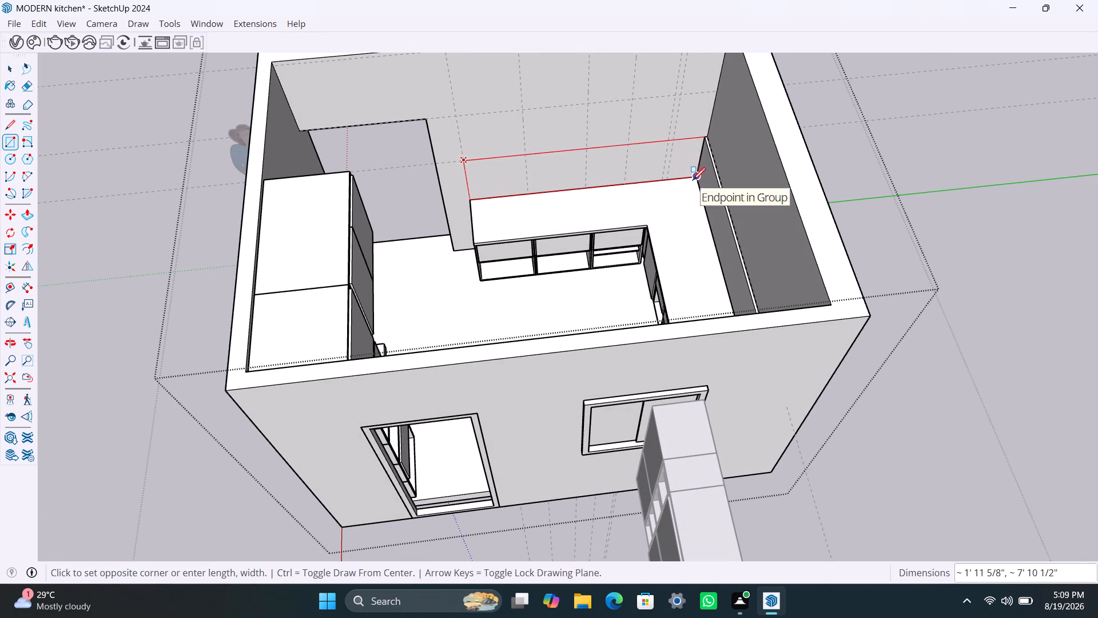
pyautogui.click(693, 180)
pyautogui.press('space')
pyautogui.doubleClick(655, 168)
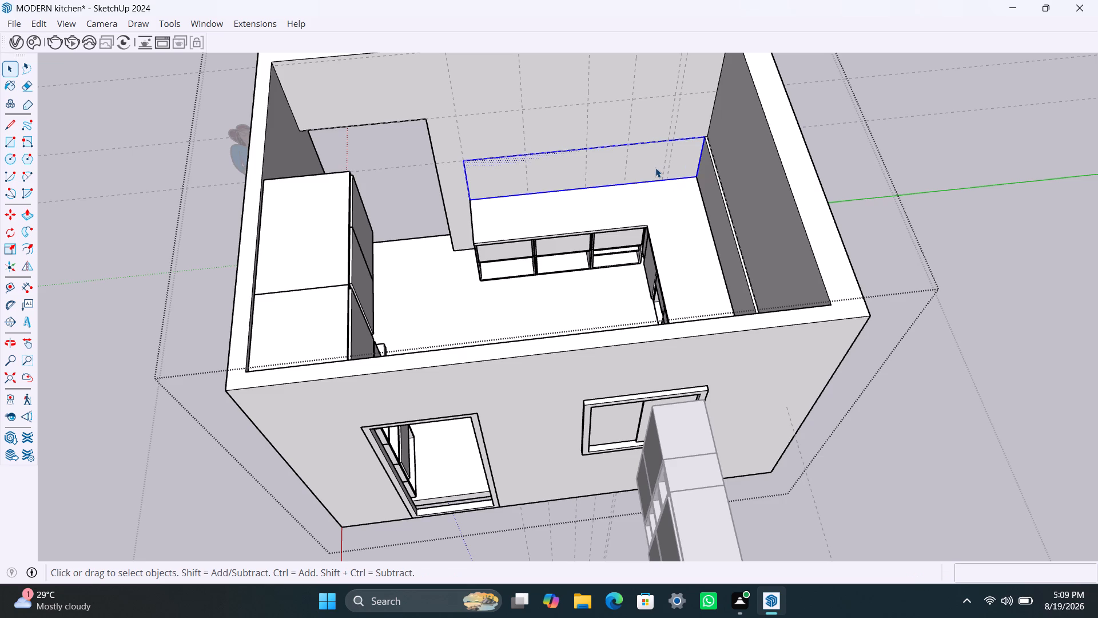
pyautogui.rightClick(655, 168)
pyautogui.click(704, 299)
# Inside the doorway wall's rectangle group, extrude the face 1" into the room with Push/Pull, and leave the group.
pyautogui.tripleClick(591, 172)
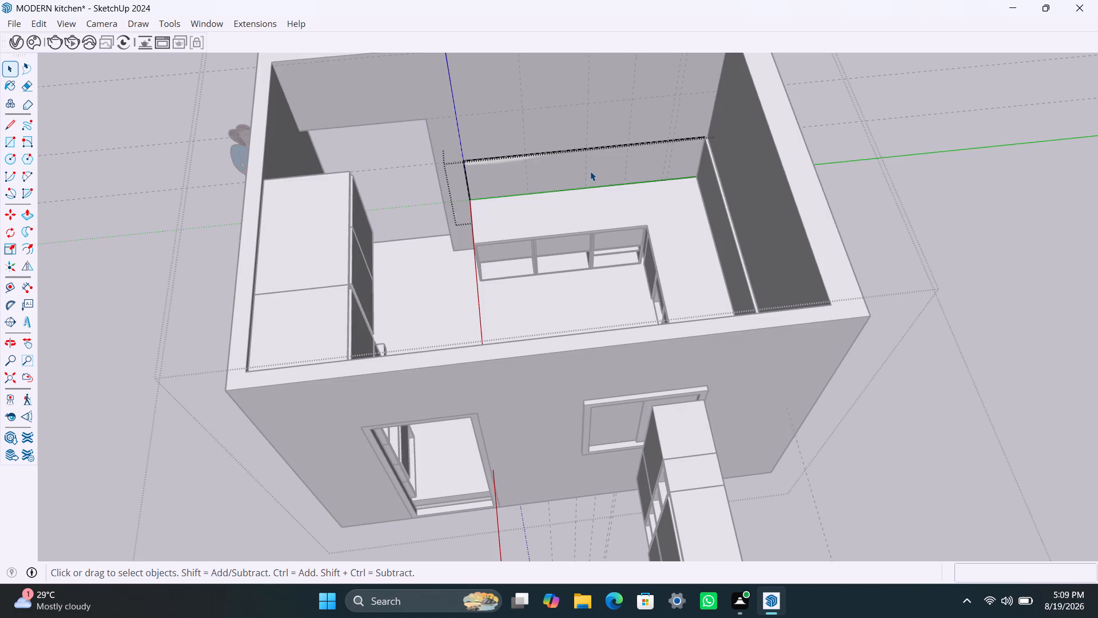
pyautogui.click(590, 171)
pyautogui.click(590, 171)
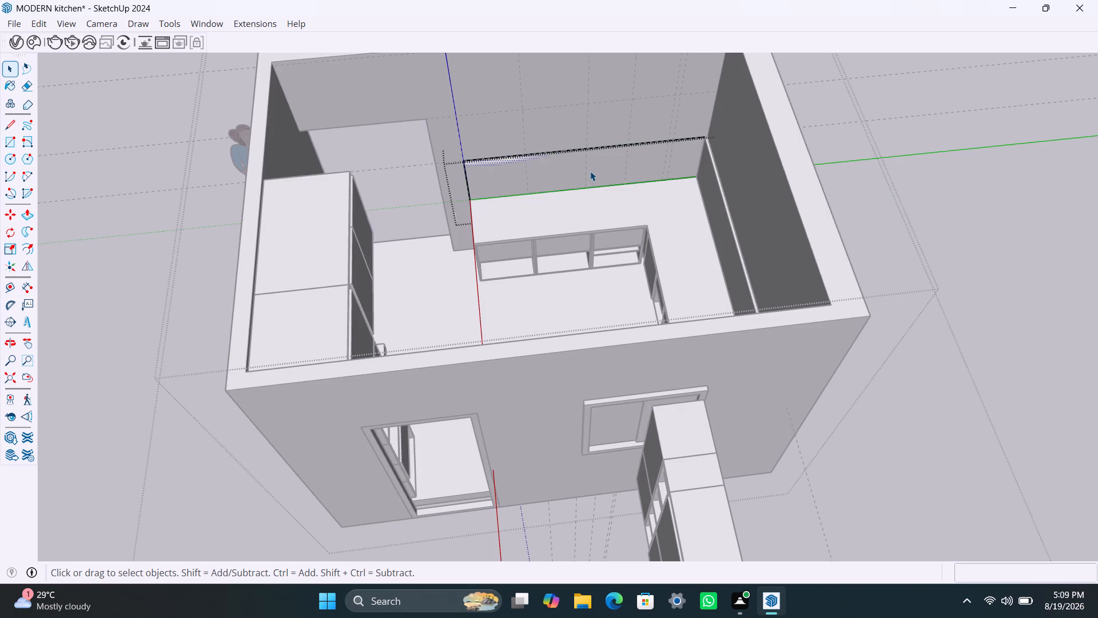
pyautogui.press('p')
pyautogui.click(590, 171)
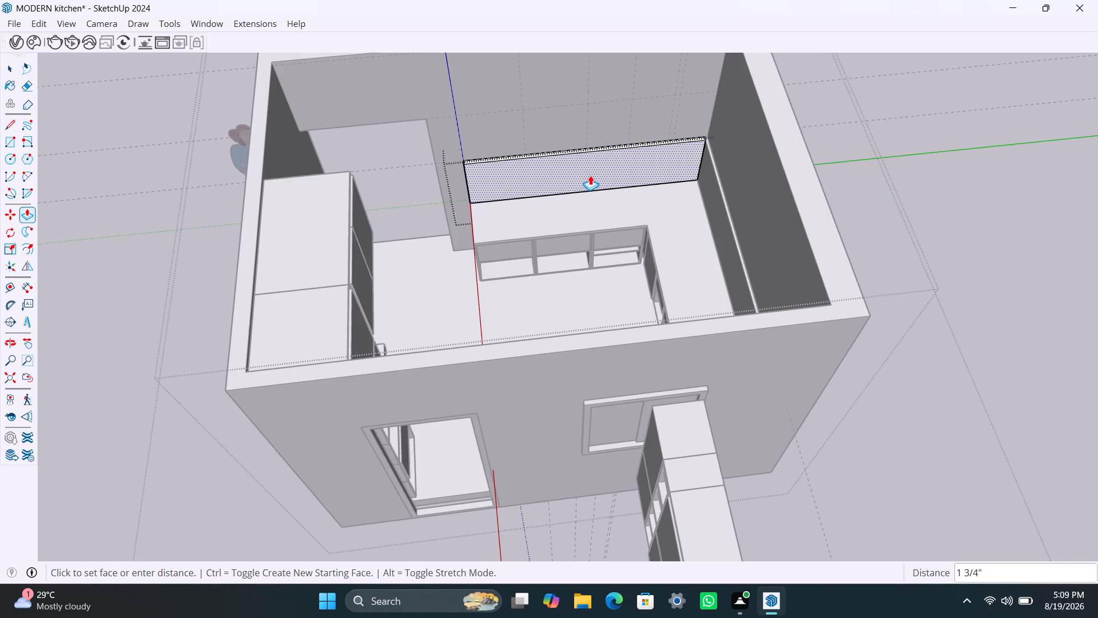
pyautogui.press('1')
pyautogui.hotkey('shift', '"')
pyautogui.press('Return')
pyautogui.press('space')
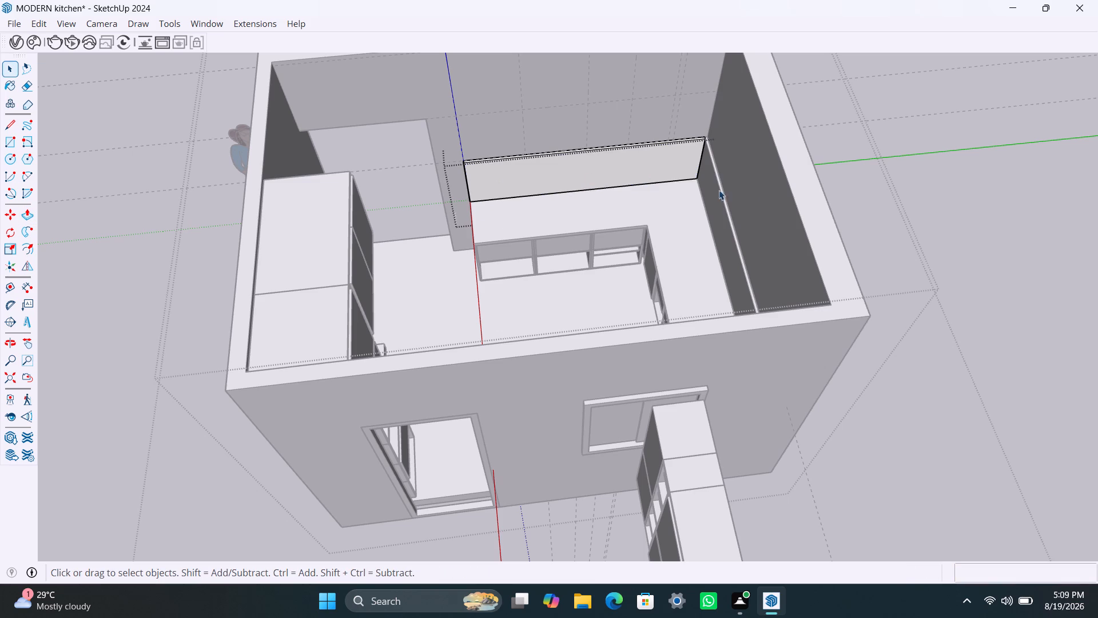
pyautogui.click(965, 192)
# Leave the nested kitchen groups and return to the top level of the model.
pyautogui.scroll(3, 587, 217)
pyautogui.moveTo(578, 219); pyautogui.dragTo(725, 237, button='middle')
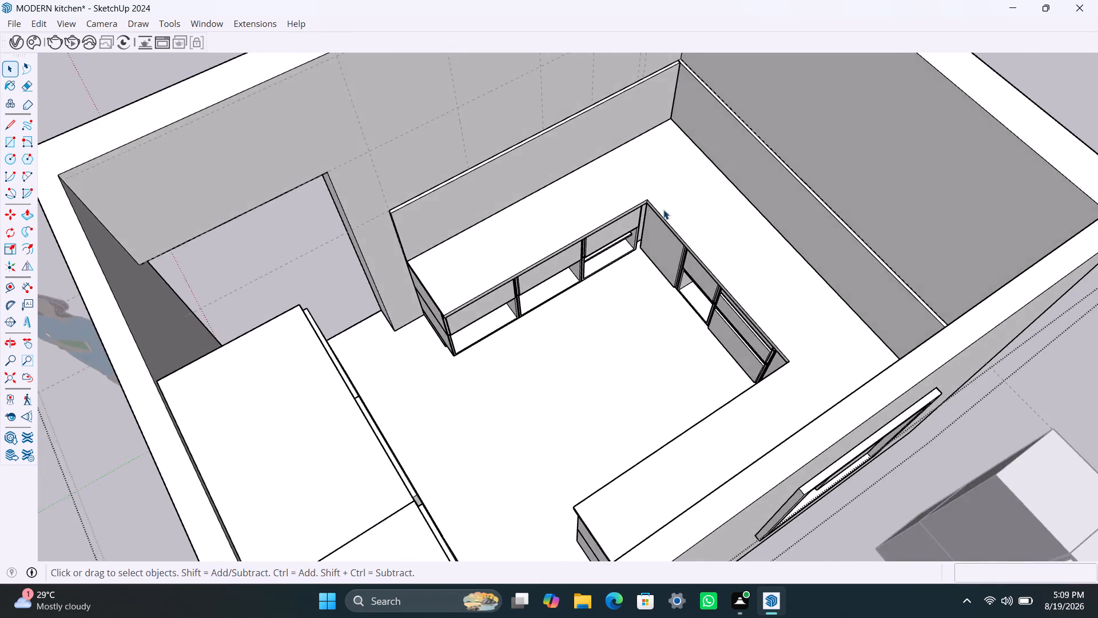
pyautogui.scroll(-3, 626, 197)
pyautogui.moveTo(571, 196); pyautogui.dragTo(738, 224, button='middle')
pyautogui.scroll(-3, 770, 187)
pyautogui.moveTo(519, 271); pyautogui.dragTo(616, 282, button='middle')
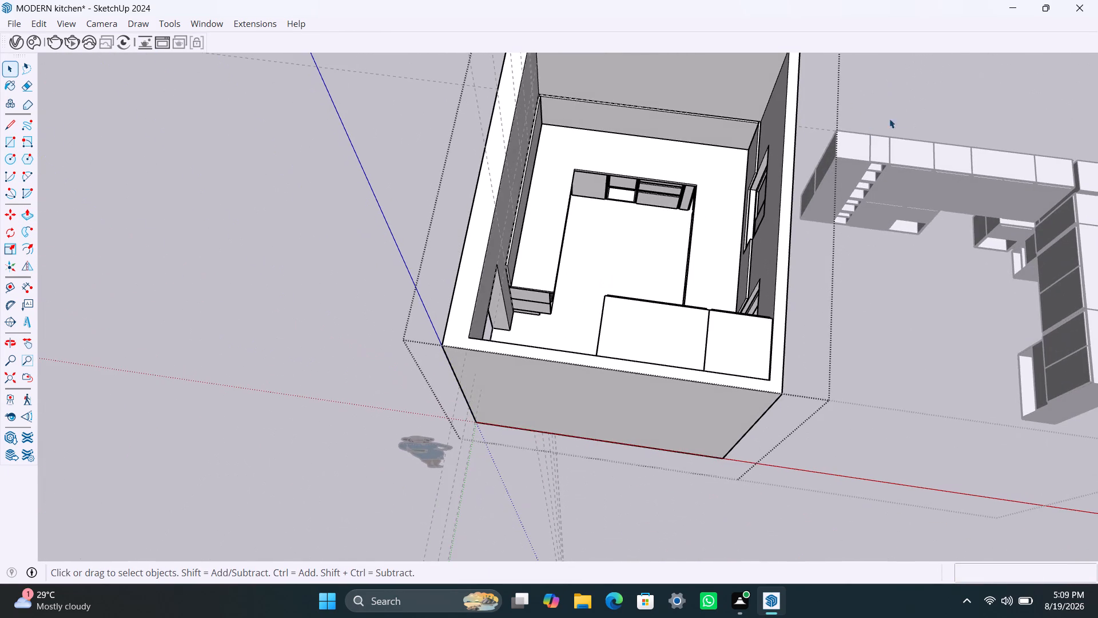
pyautogui.click(946, 100)
pyautogui.scroll(-3, 636, 331)
pyautogui.tripleClick(874, 107)
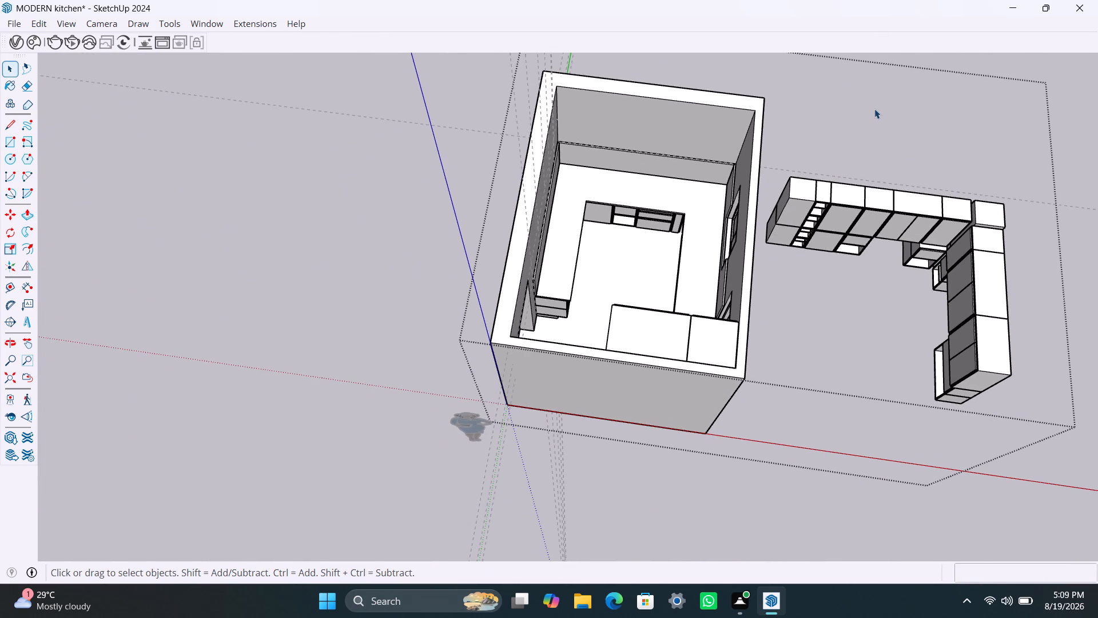
pyautogui.scroll(-3, 709, 166)
pyautogui.keyDown('shift'); pyautogui.moveTo(749, 150); pyautogui.dragTo(632, 241, button='middle'); pyautogui.keyUp('shift')
pyautogui.click(820, 96)
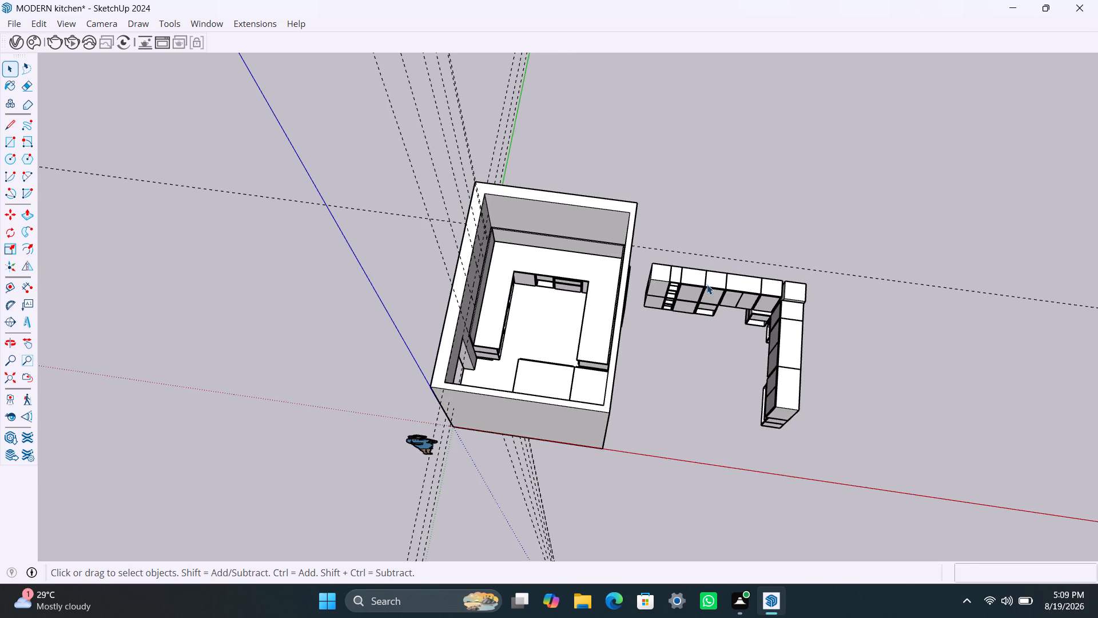
# Examine the doorway wall, its backsplash panel and the layout guides above it.
pyautogui.scroll(3, 698, 276)
pyautogui.moveTo(630, 235); pyautogui.dragTo(169, 216, button='middle')
pyautogui.scroll(7, 433, 210)
pyautogui.moveTo(510, 187); pyautogui.dragTo(489, 176, button='middle')
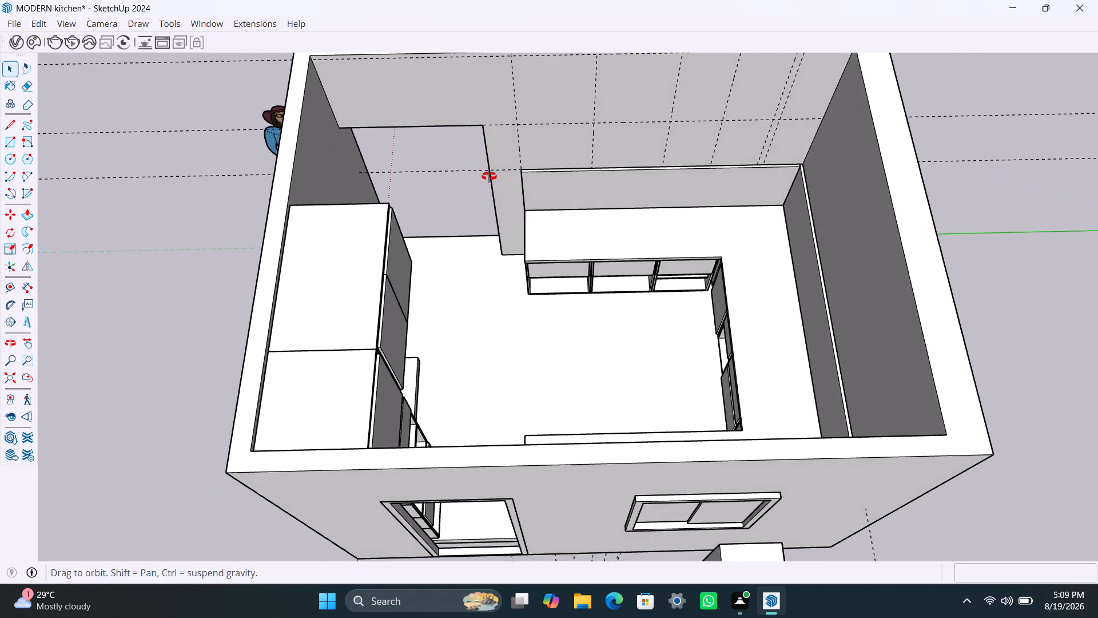
pyautogui.moveTo(489, 176); pyautogui.dragTo(488, 175, button='middle')
pyautogui.scroll(-3, 594, 153)
pyautogui.moveTo(629, 177); pyautogui.dragTo(617, 330, button='middle')
pyautogui.scroll(2, 580, 262)
pyautogui.moveTo(578, 269); pyautogui.dragTo(575, 206, button='middle')
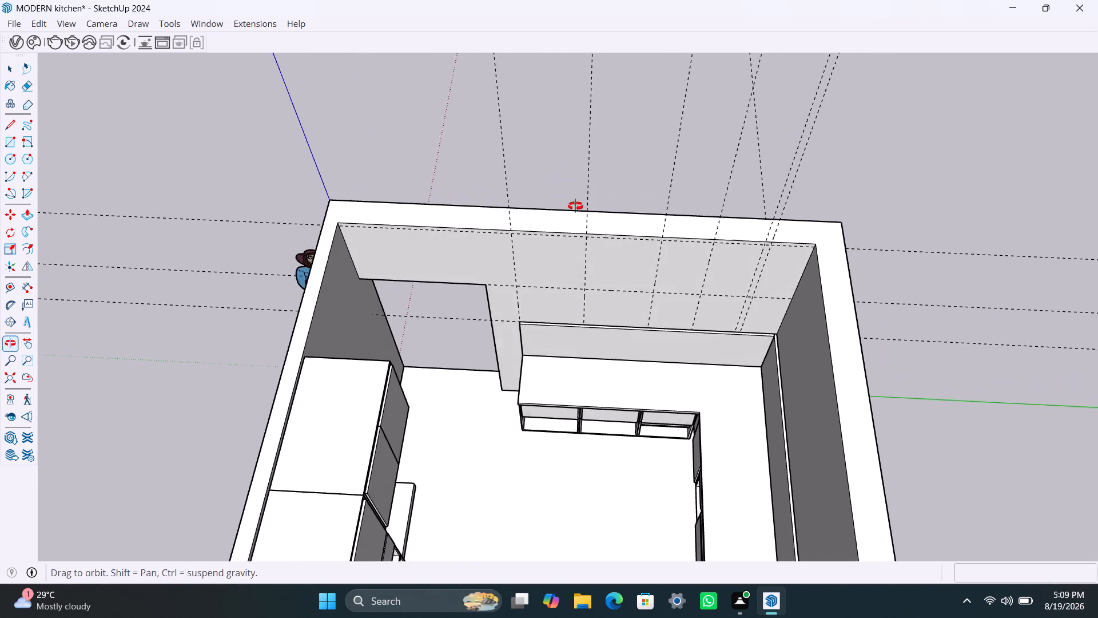
pyautogui.moveTo(575, 206); pyautogui.dragTo(582, 184, button='middle')
pyautogui.scroll(2, 544, 239)
pyautogui.moveTo(540, 268); pyautogui.dragTo(539, 241, button='middle')
pyautogui.scroll(3, 564, 245)
pyautogui.keyDown('shift'); pyautogui.moveTo(559, 253); pyautogui.dragTo(534, 309, button='middle'); pyautogui.keyUp('shift')
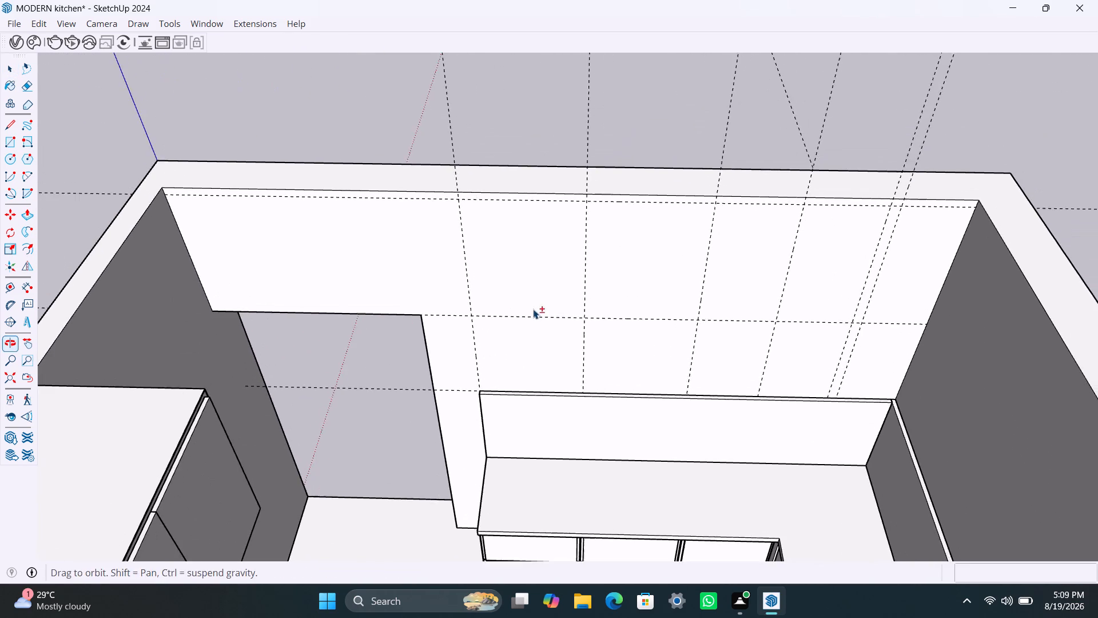
pyautogui.scroll(1, 543, 285)
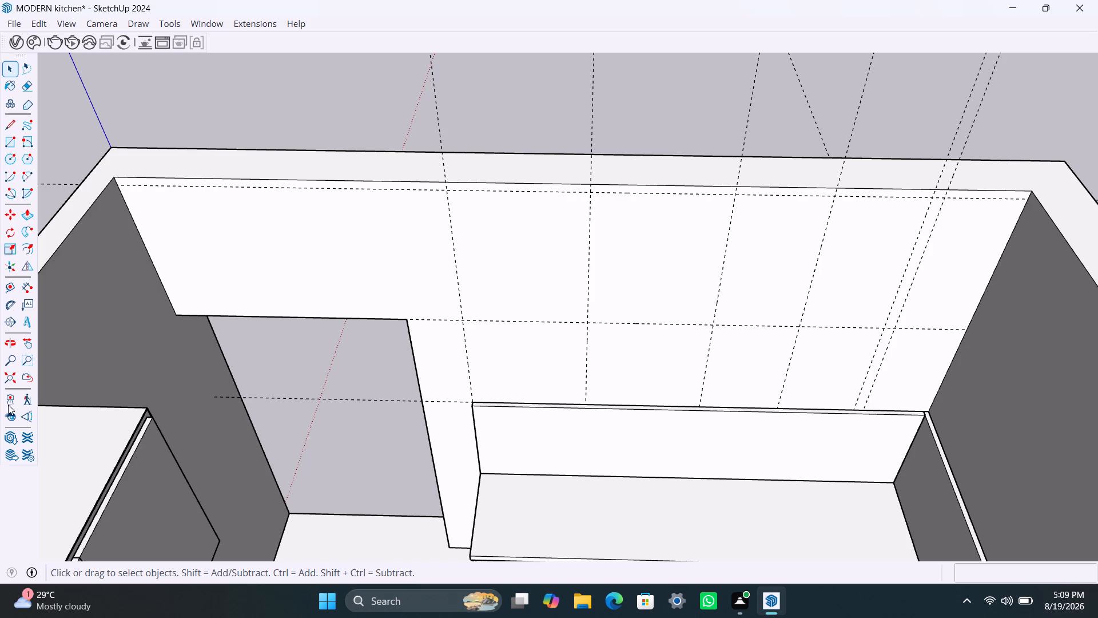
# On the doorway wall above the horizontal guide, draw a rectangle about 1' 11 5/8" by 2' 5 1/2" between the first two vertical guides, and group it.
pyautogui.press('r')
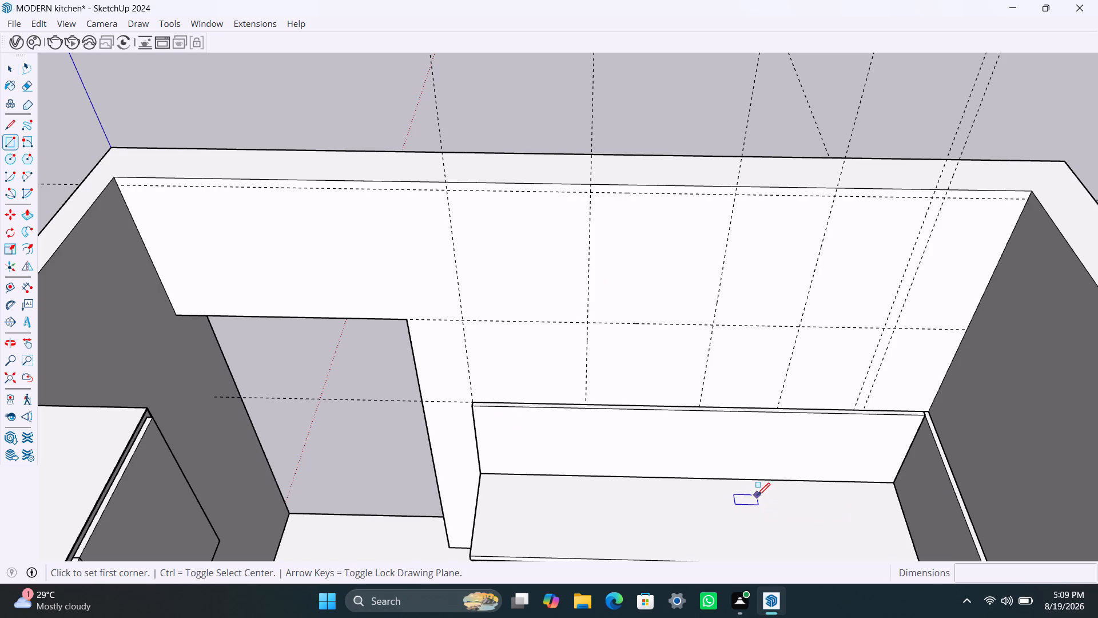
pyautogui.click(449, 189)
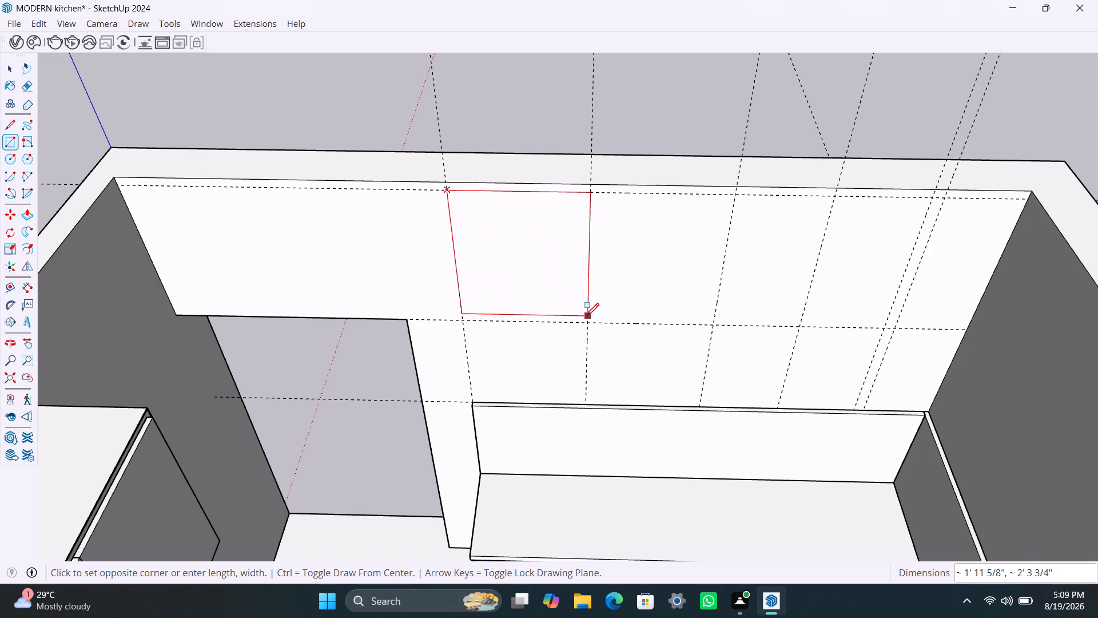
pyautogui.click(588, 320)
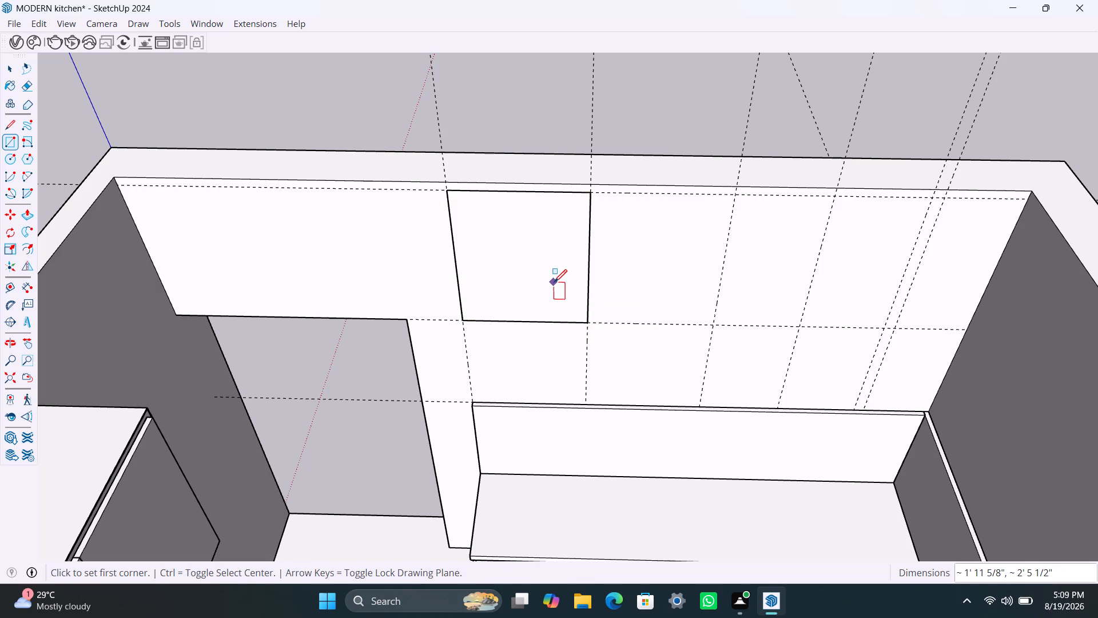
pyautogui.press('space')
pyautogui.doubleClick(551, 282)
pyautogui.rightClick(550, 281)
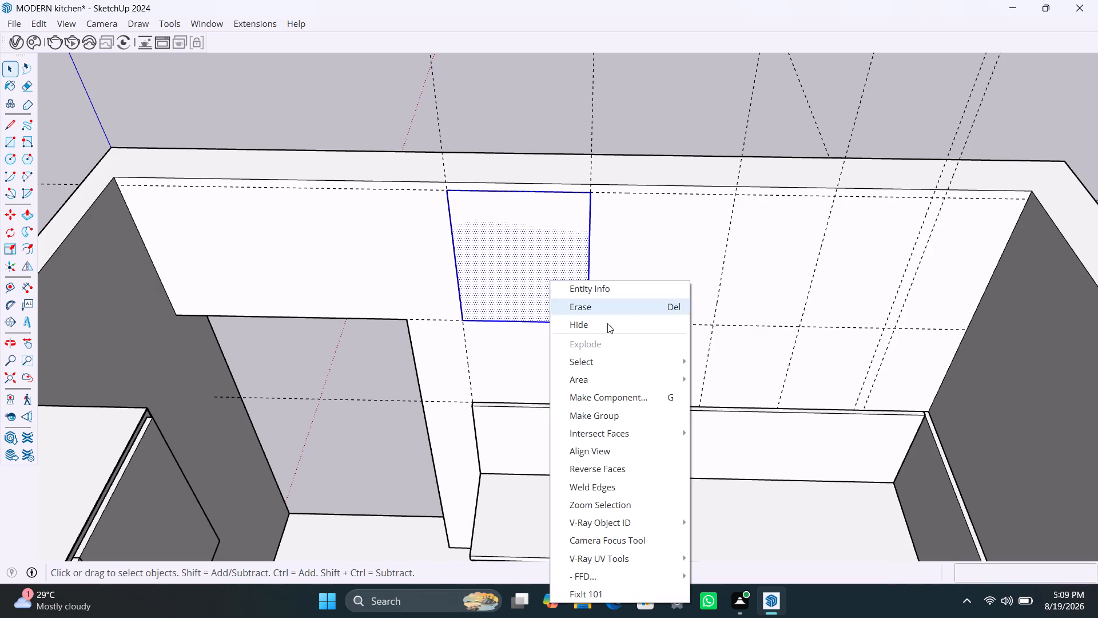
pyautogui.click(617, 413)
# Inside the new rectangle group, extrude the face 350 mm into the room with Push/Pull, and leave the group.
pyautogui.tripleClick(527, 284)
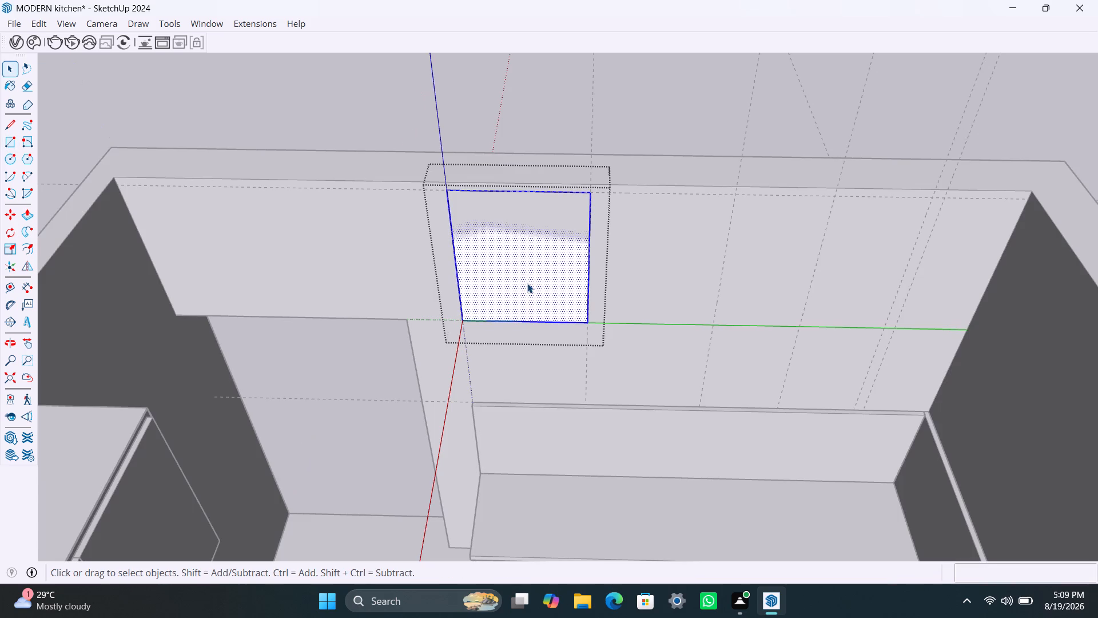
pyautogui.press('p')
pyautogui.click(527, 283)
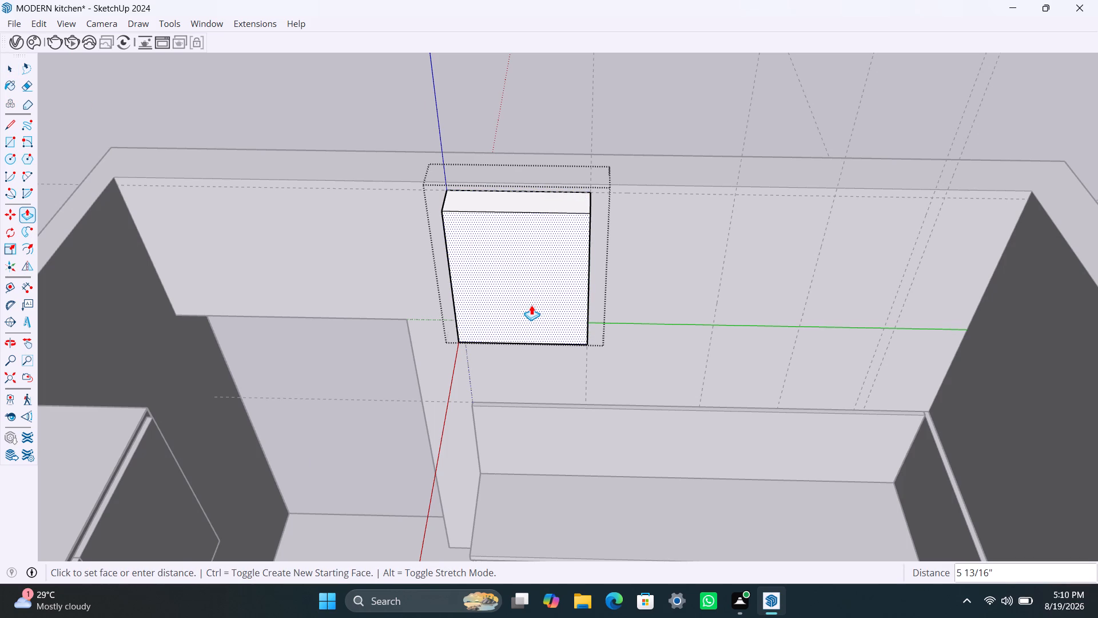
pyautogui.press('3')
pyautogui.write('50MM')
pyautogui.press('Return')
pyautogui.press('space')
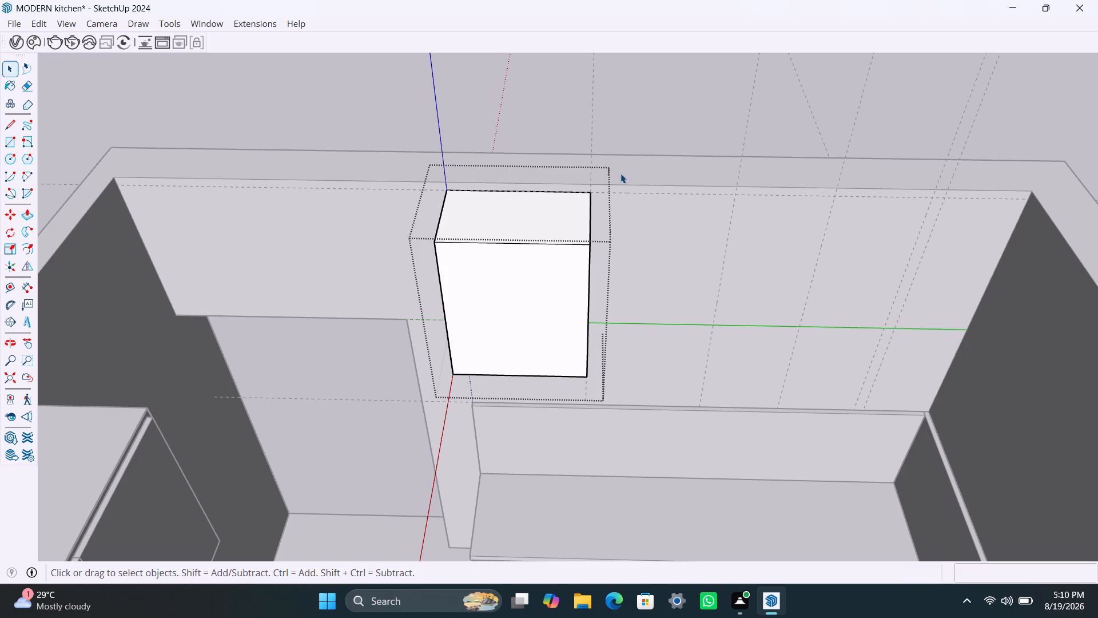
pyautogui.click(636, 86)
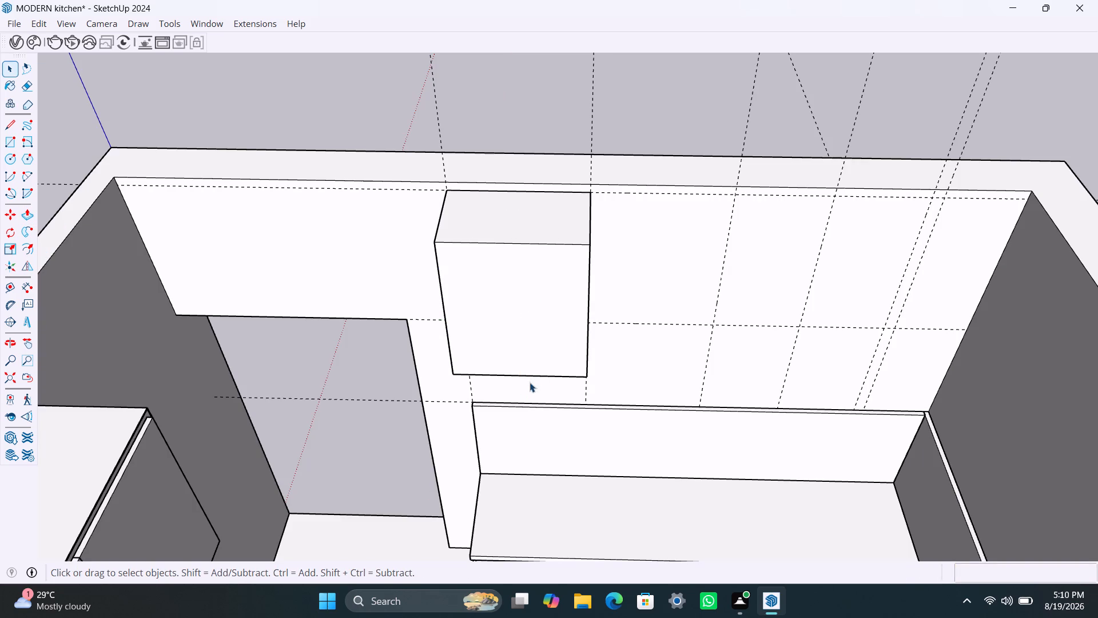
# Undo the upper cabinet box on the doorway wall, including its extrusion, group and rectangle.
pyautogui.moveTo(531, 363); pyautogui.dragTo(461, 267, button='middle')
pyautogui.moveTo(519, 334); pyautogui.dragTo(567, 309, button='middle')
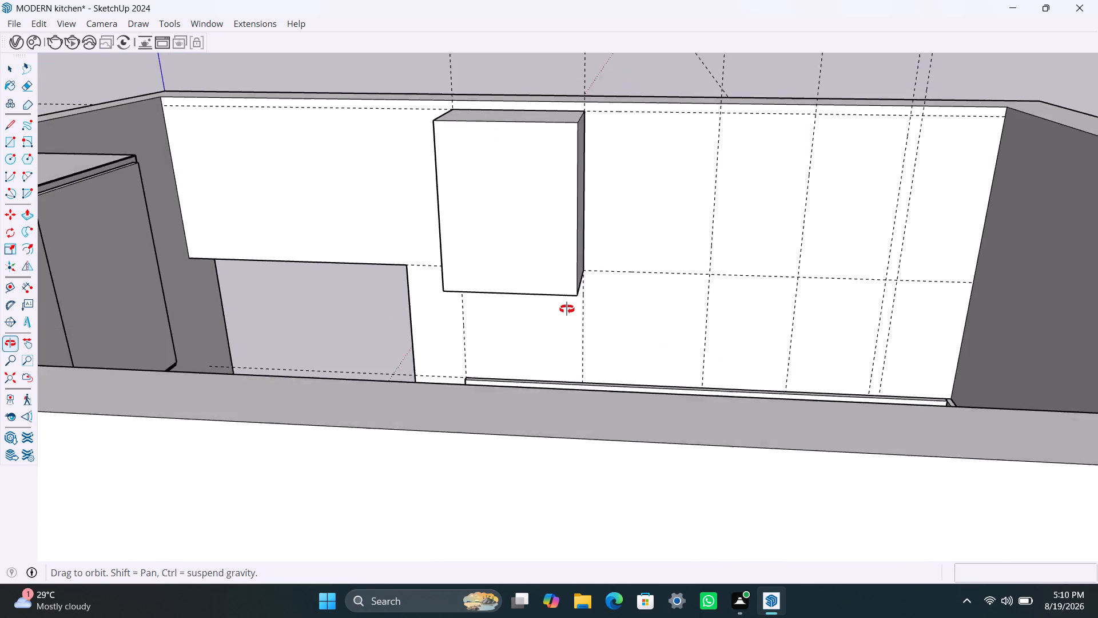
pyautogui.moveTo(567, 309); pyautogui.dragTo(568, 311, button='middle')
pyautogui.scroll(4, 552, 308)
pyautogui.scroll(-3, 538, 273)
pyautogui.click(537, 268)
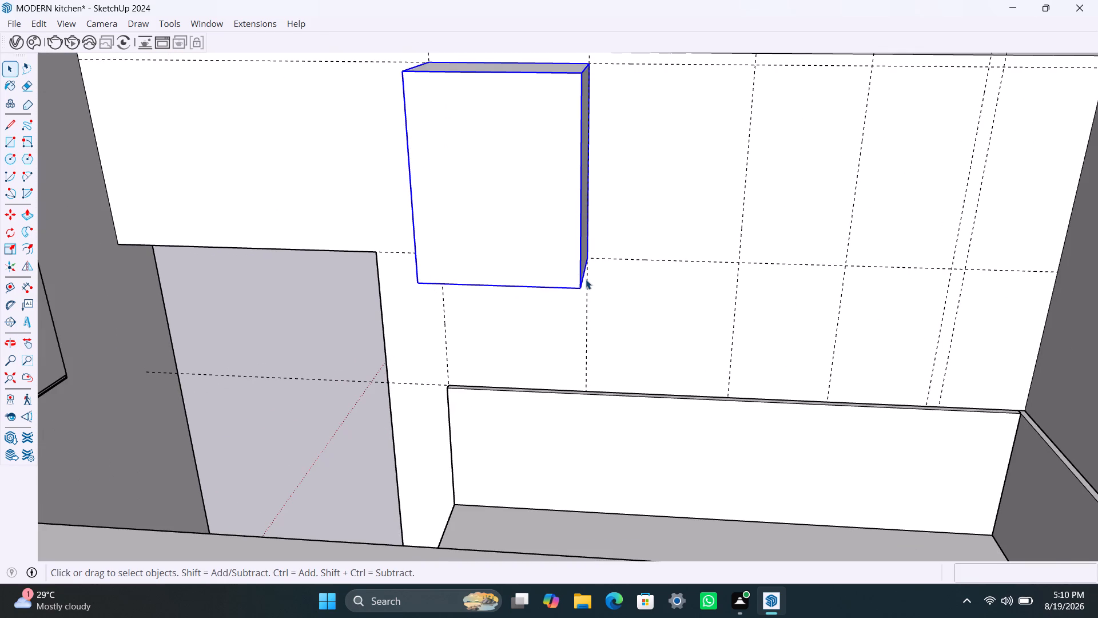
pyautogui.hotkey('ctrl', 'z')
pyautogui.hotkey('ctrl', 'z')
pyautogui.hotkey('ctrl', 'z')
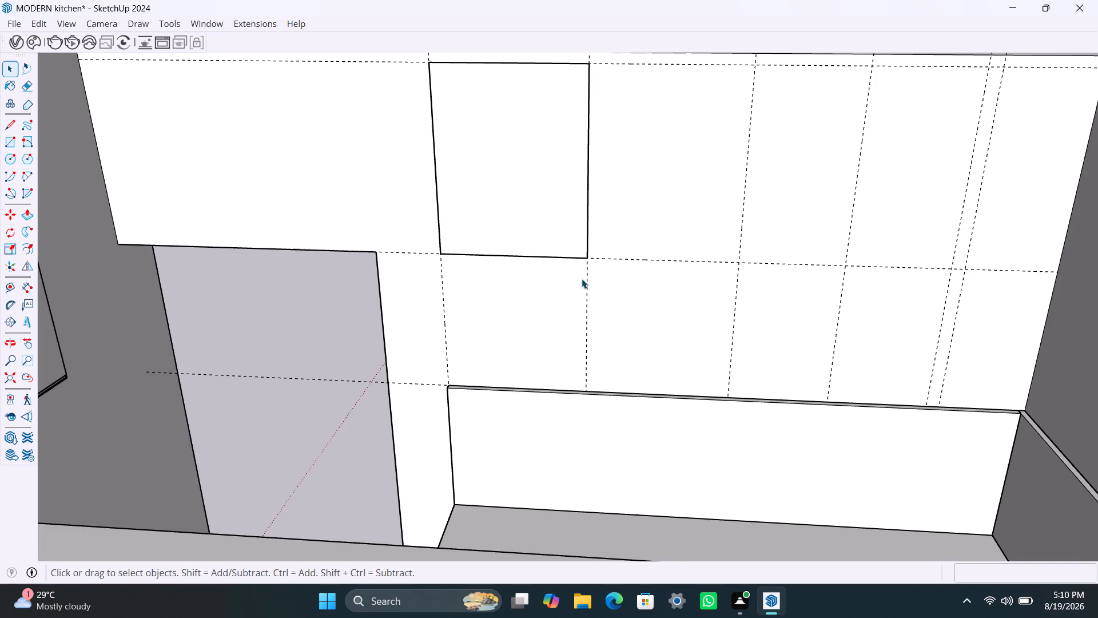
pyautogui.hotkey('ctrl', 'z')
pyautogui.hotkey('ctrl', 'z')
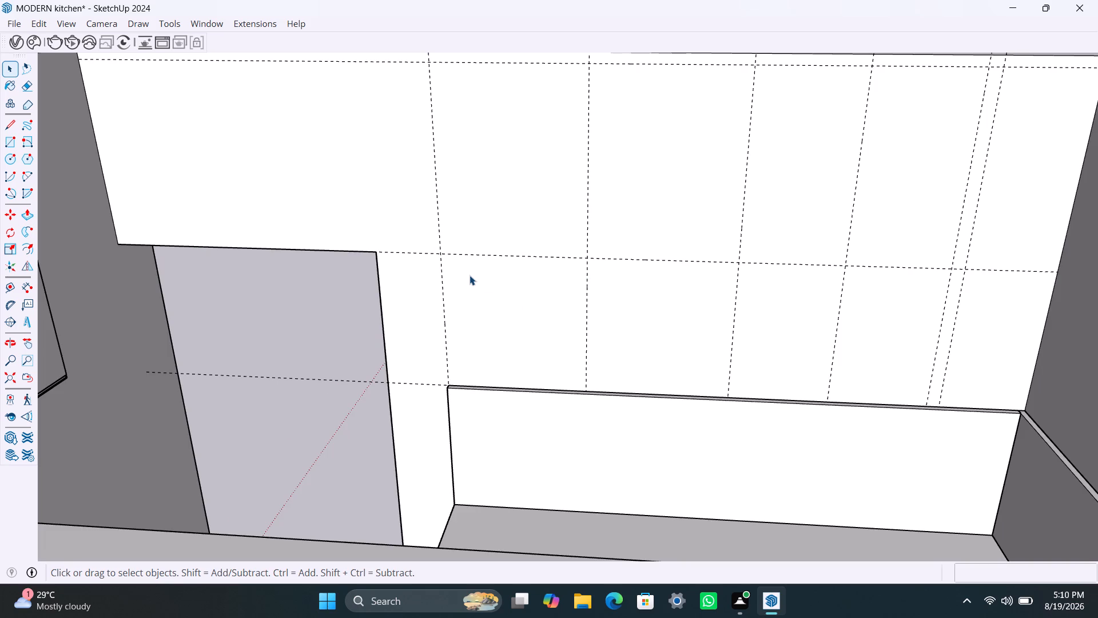
# Draw a rectangle between the first two vertical guides, from the horizontal guide down to the backsplash's top edge, and group it.
pyautogui.press('r')
pyautogui.click(440, 254)
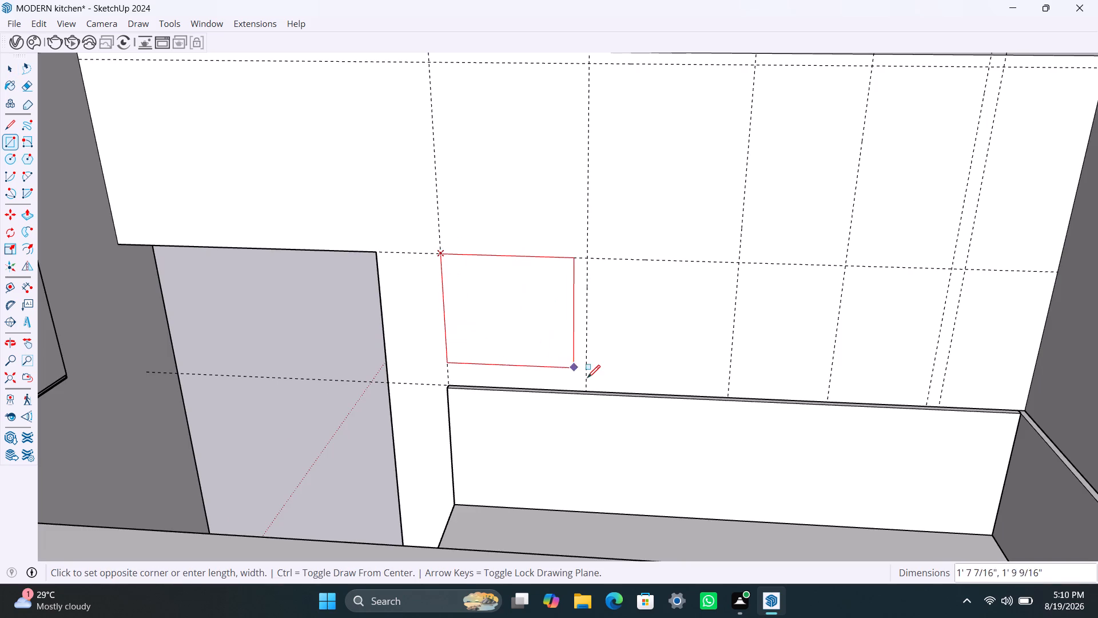
pyautogui.click(588, 387)
pyautogui.press('space')
pyautogui.doubleClick(541, 330)
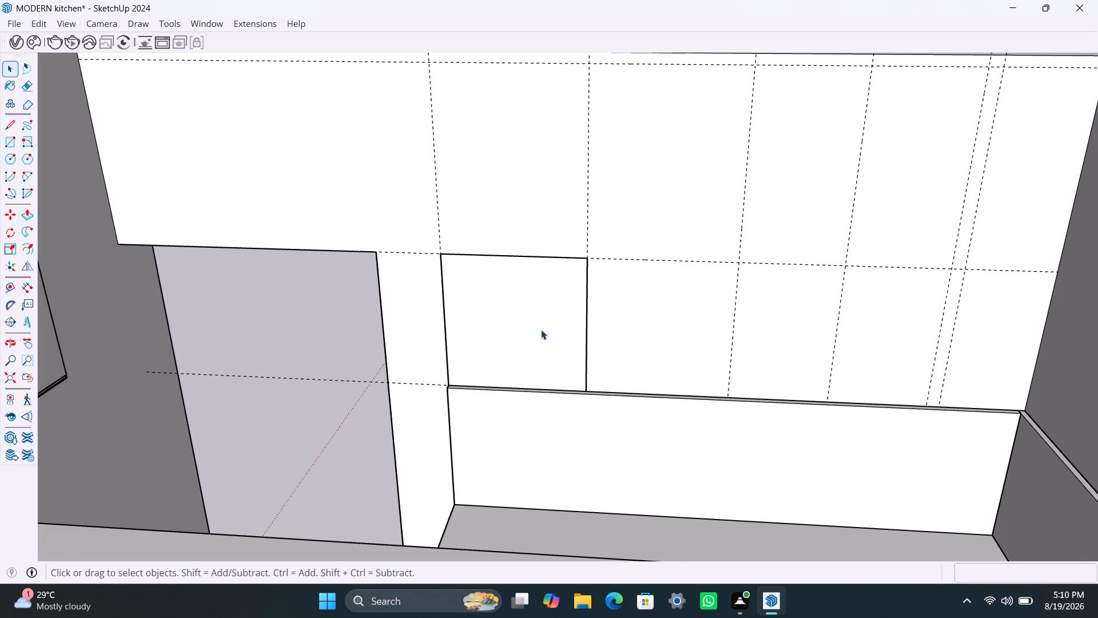
pyautogui.rightClick(541, 330)
pyautogui.click(627, 146)
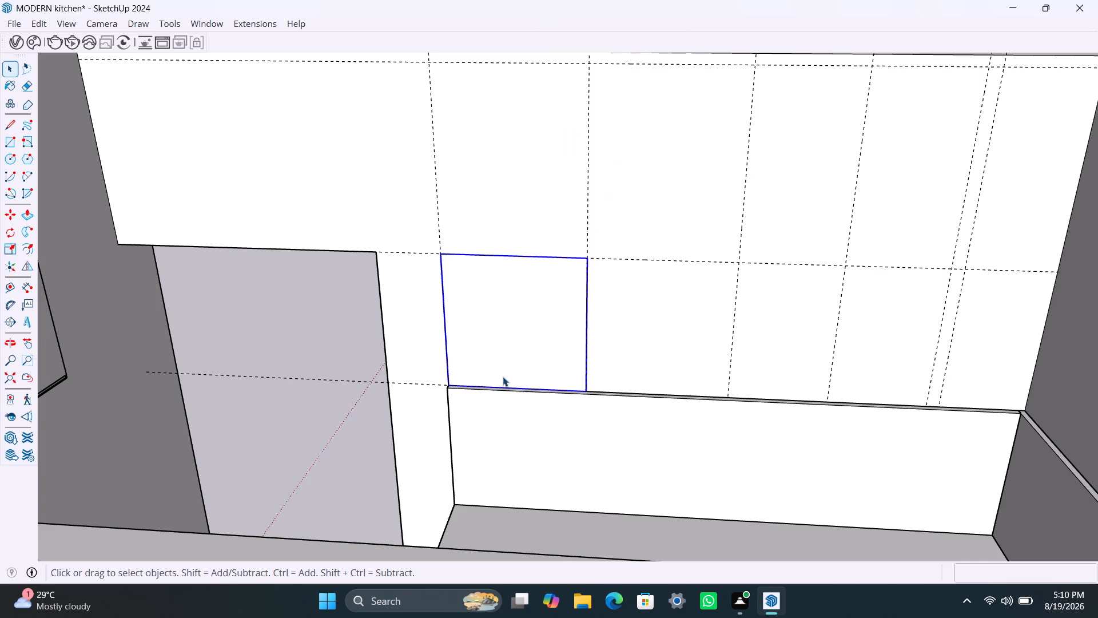
# Inside the rectangle group above the backsplash, extrude the face 350 mm into the room with Push/Pull.
pyautogui.tripleClick(507, 331)
pyautogui.press('p')
pyautogui.click(507, 330)
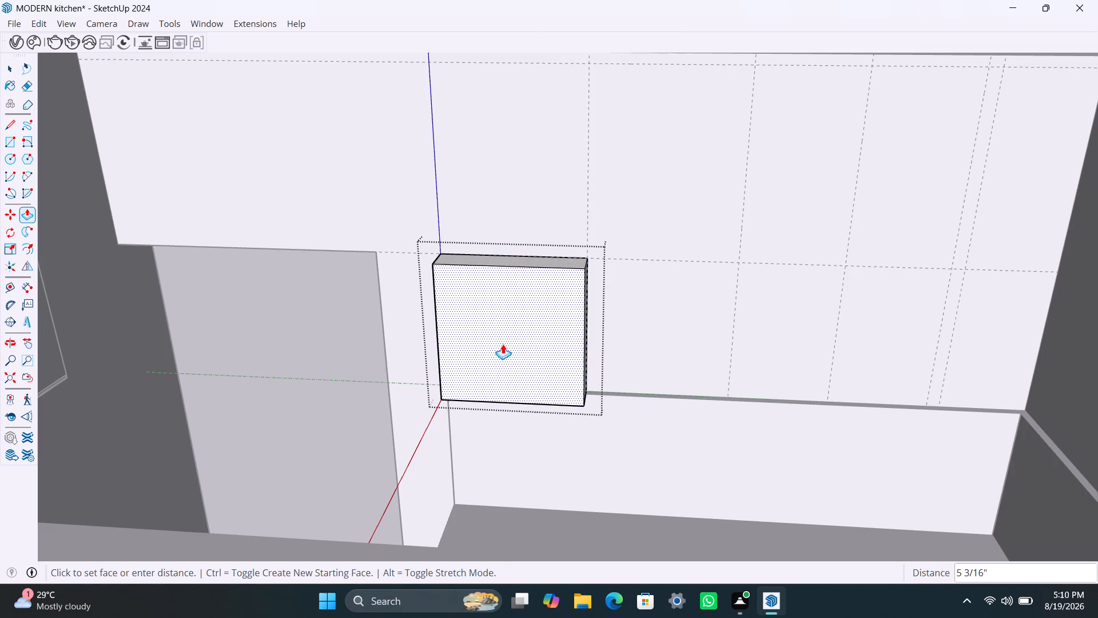
pyautogui.write('350MM')
pyautogui.press('Return')
pyautogui.press('space')
# Push the box's top face down by 300 mm with Push/Pull, and leave the group.
pyautogui.click(512, 282)
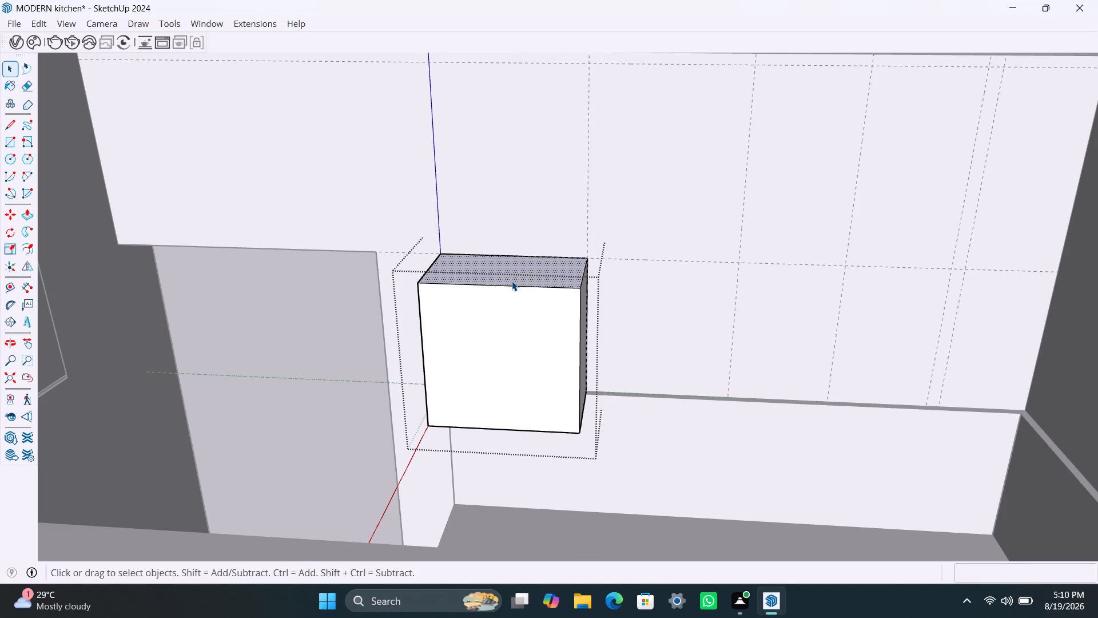
pyautogui.press('p')
pyautogui.click(512, 281)
pyautogui.write('300MM')
pyautogui.press('Return')
pyautogui.press('space')
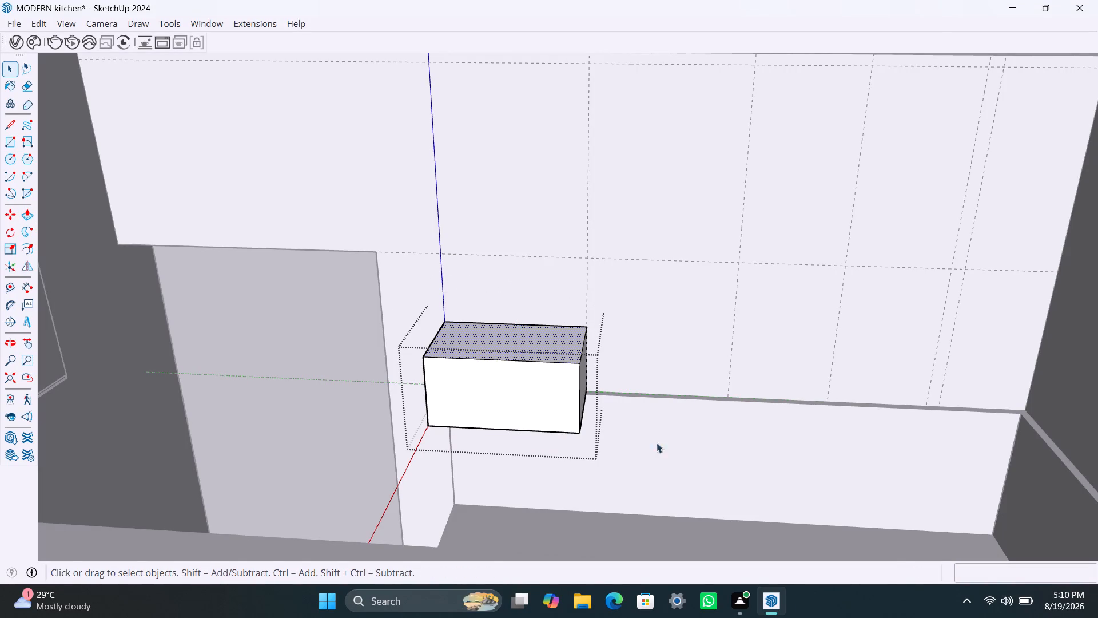
pyautogui.click(690, 358)
# Stack two copies of the box directly above it, spacing each copy about 11 13/16" above the previous one.
pyautogui.click(531, 409)
pyautogui.press('m')
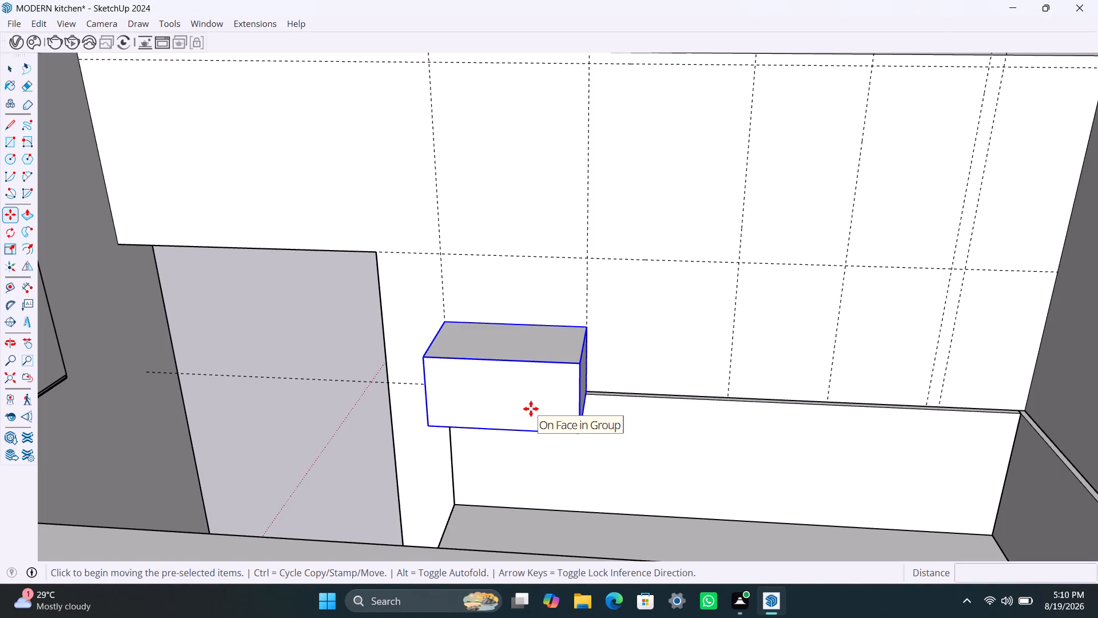
pyautogui.click(584, 435)
pyautogui.click(577, 363)
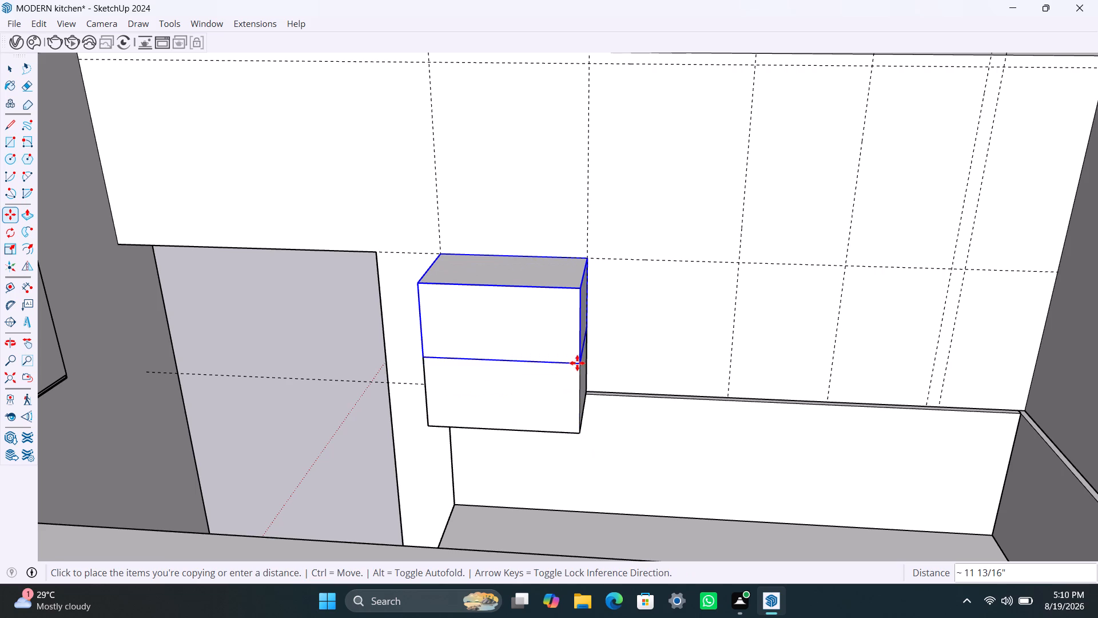
pyautogui.press('space')
pyautogui.press('m')
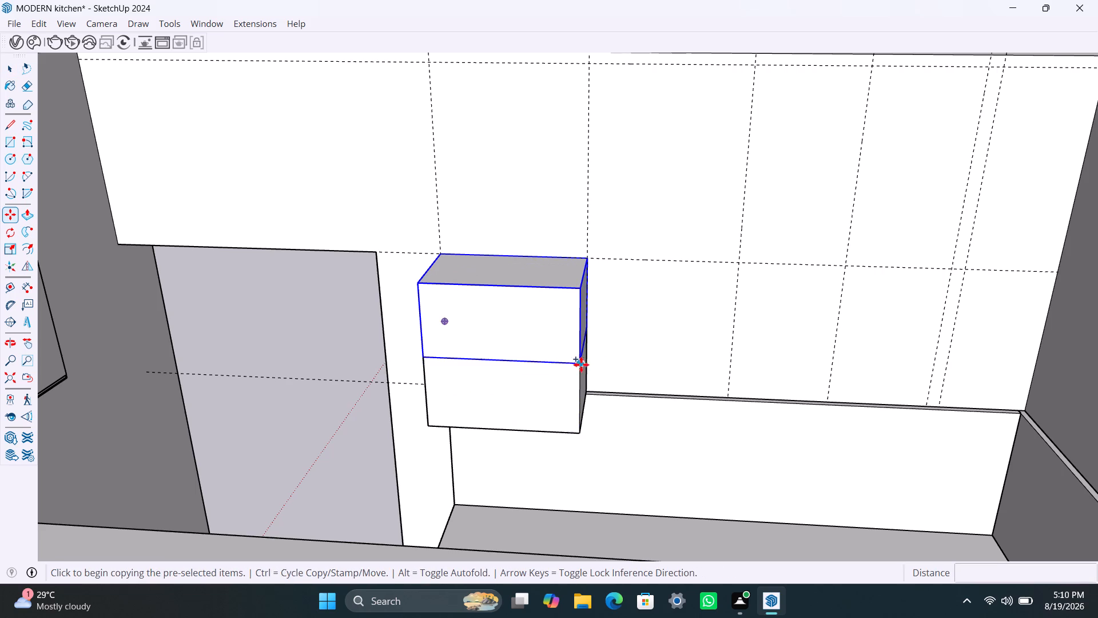
pyautogui.click(584, 367)
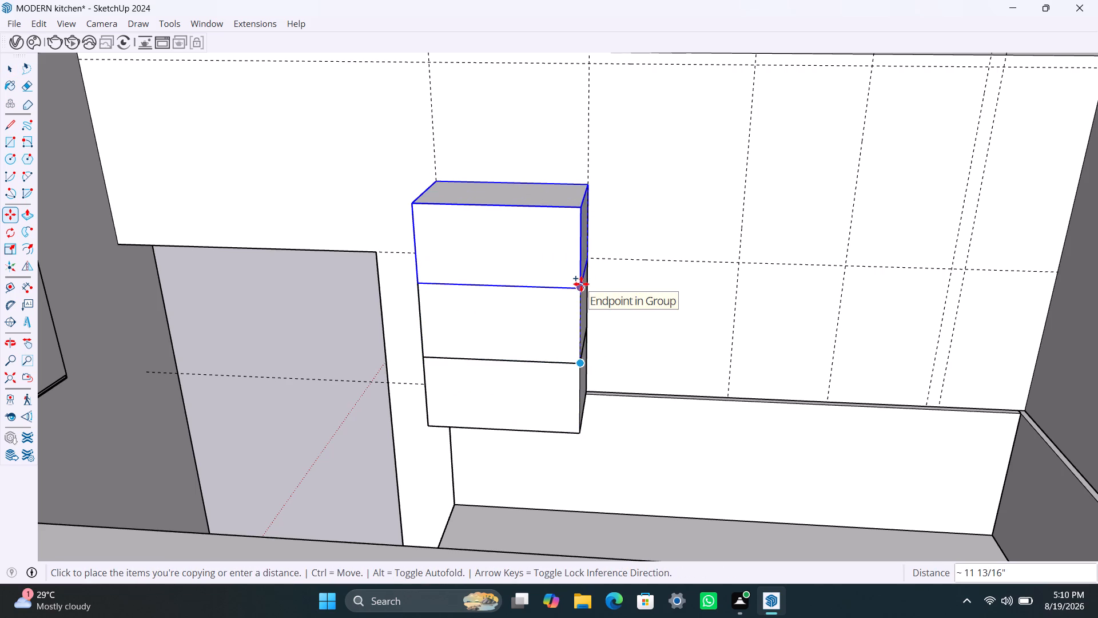
pyautogui.click(581, 284)
# Inside the topmost box's group, pull the top face up about 1' 5 11/16" to the upper horizontal guide, and leave the group.
pyautogui.press('space')
pyautogui.click(549, 196)
pyautogui.doubleClick(549, 197)
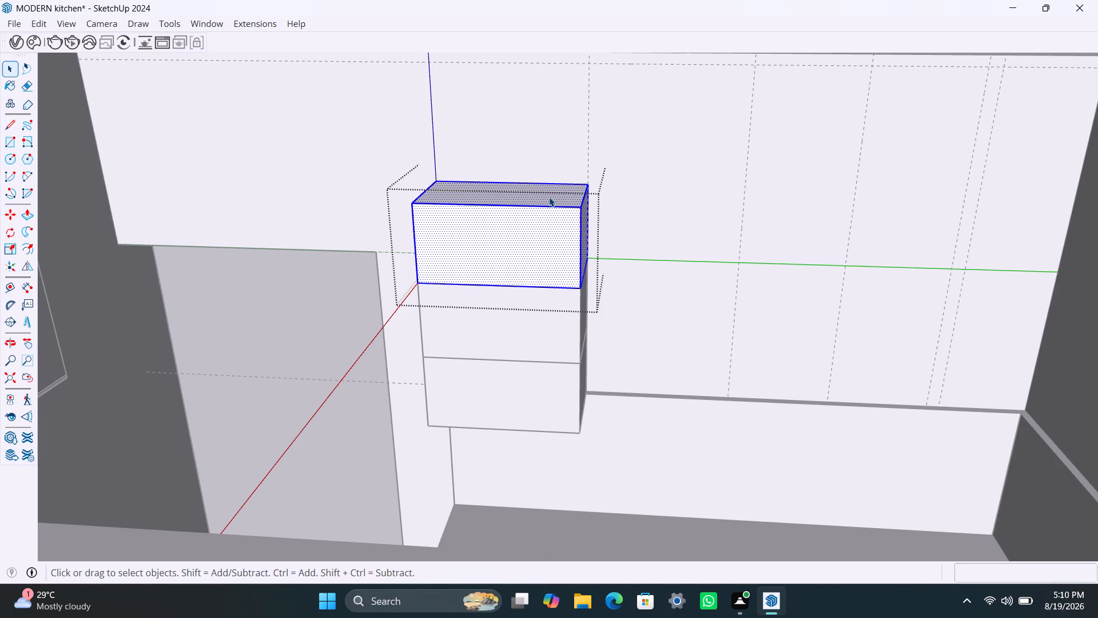
pyautogui.doubleClick(549, 197)
pyautogui.click(546, 199)
pyautogui.click(537, 202)
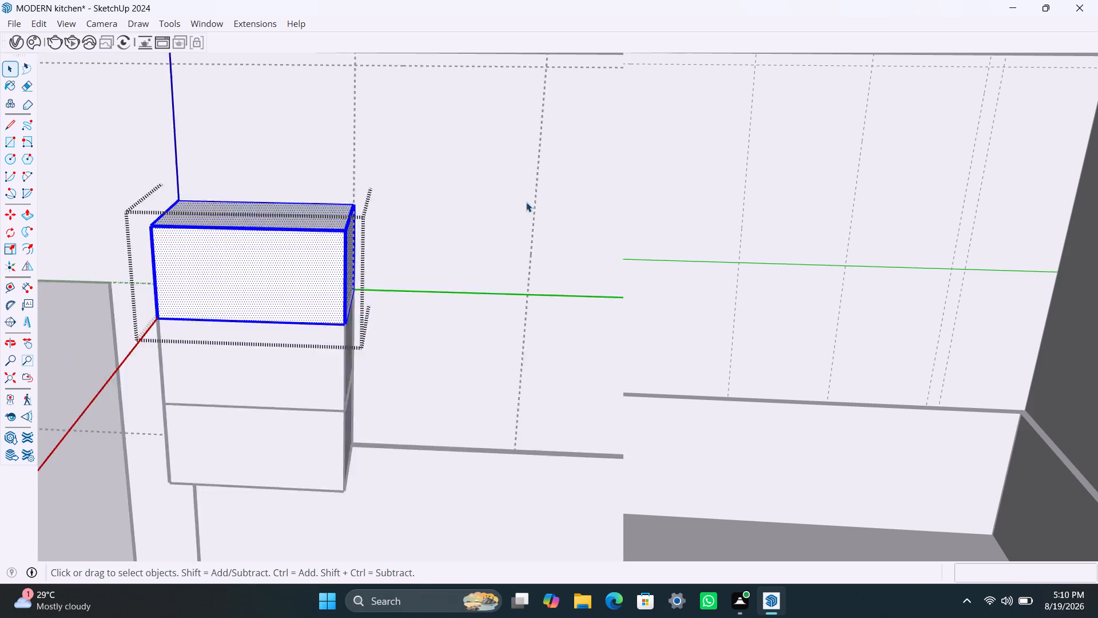
pyautogui.click(498, 201)
pyautogui.press('p')
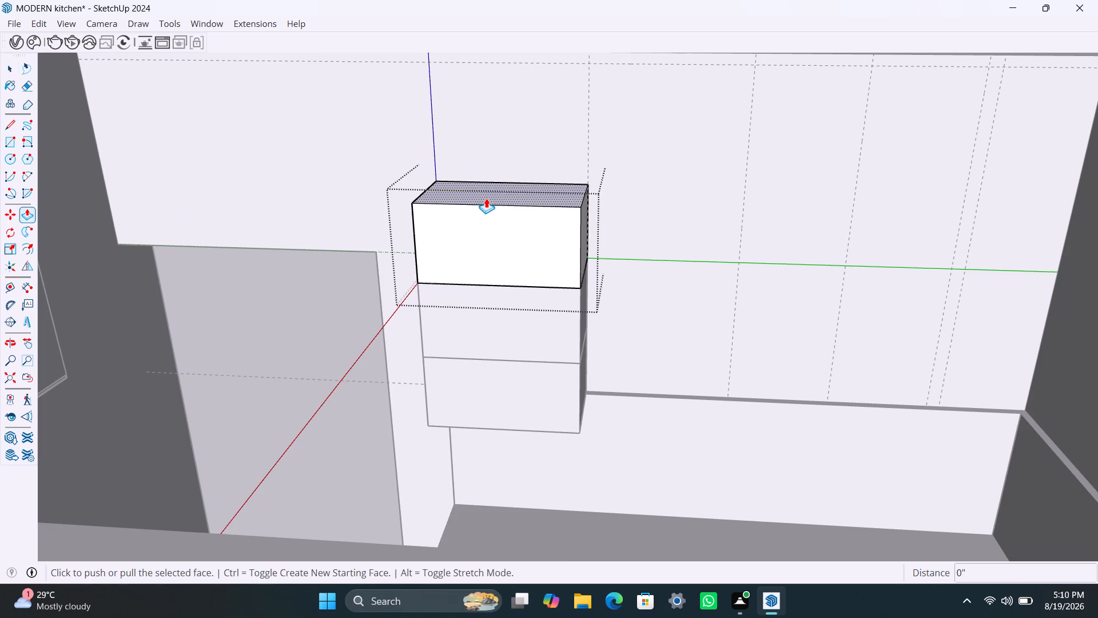
pyautogui.click(486, 198)
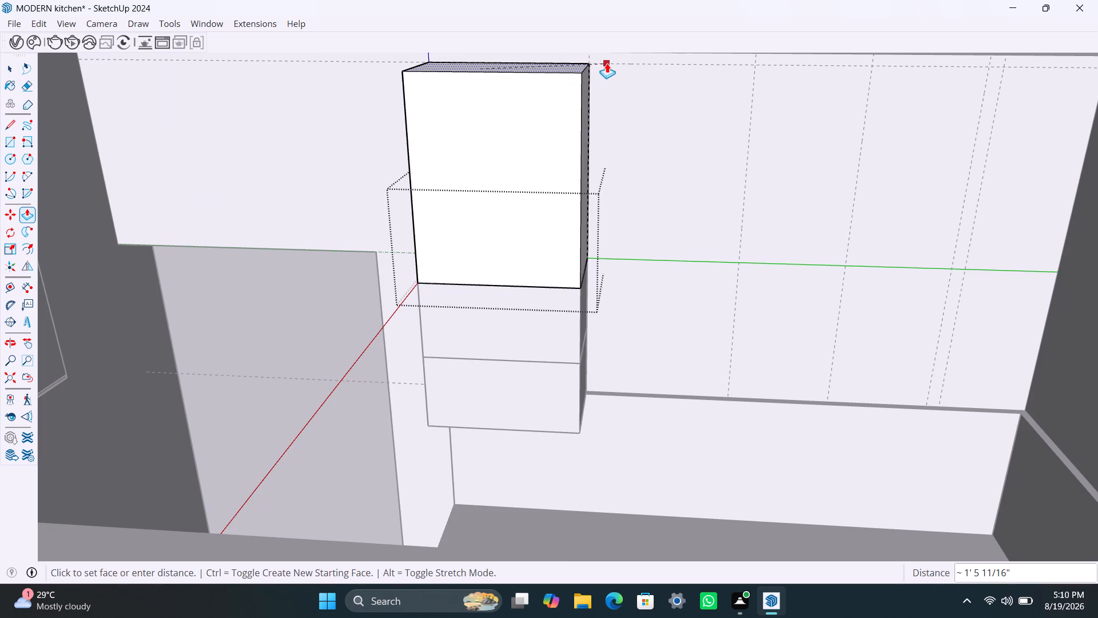
pyautogui.click(607, 63)
pyautogui.press('space')
pyautogui.click(634, 194)
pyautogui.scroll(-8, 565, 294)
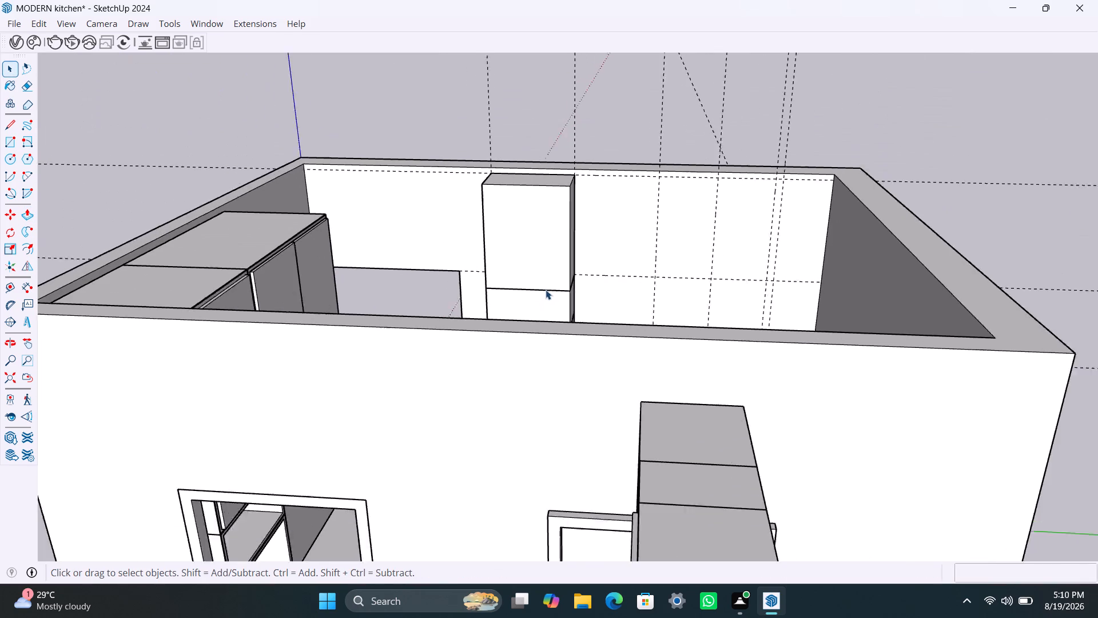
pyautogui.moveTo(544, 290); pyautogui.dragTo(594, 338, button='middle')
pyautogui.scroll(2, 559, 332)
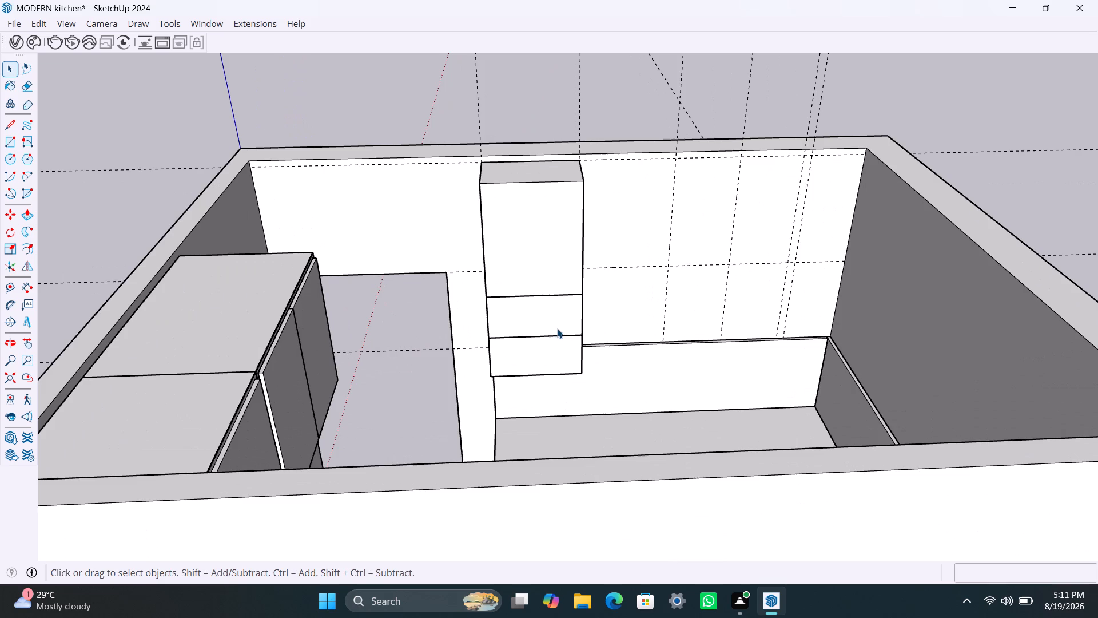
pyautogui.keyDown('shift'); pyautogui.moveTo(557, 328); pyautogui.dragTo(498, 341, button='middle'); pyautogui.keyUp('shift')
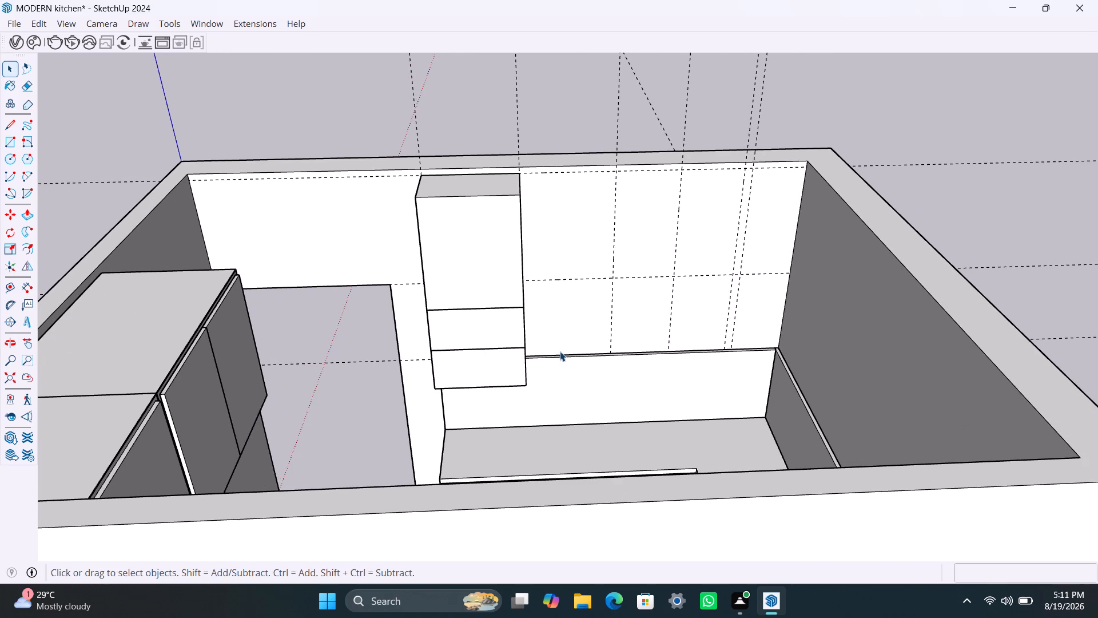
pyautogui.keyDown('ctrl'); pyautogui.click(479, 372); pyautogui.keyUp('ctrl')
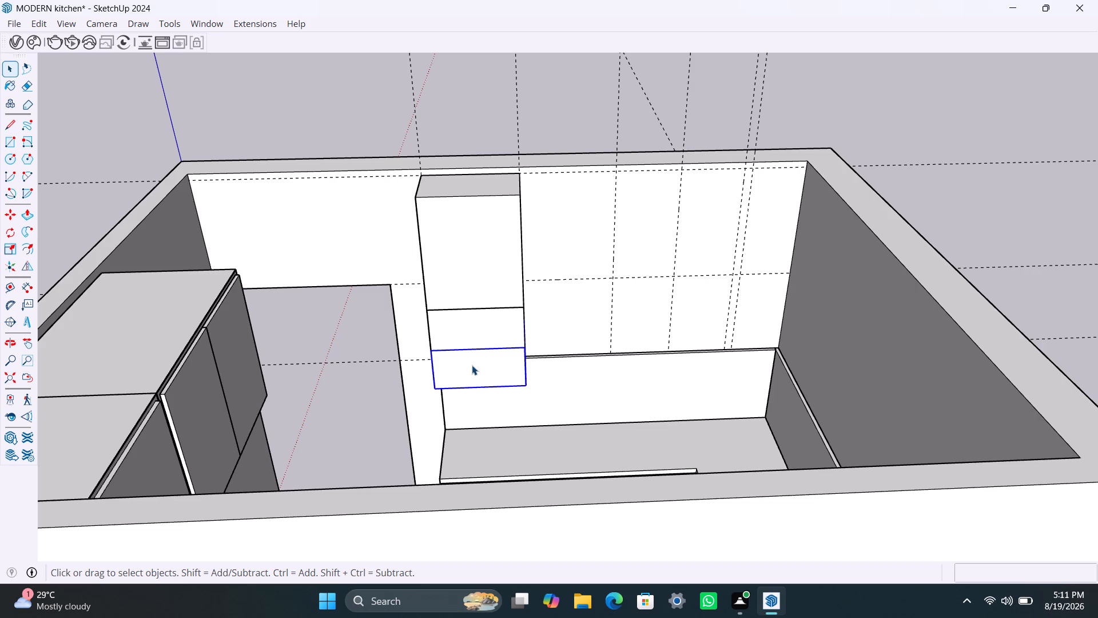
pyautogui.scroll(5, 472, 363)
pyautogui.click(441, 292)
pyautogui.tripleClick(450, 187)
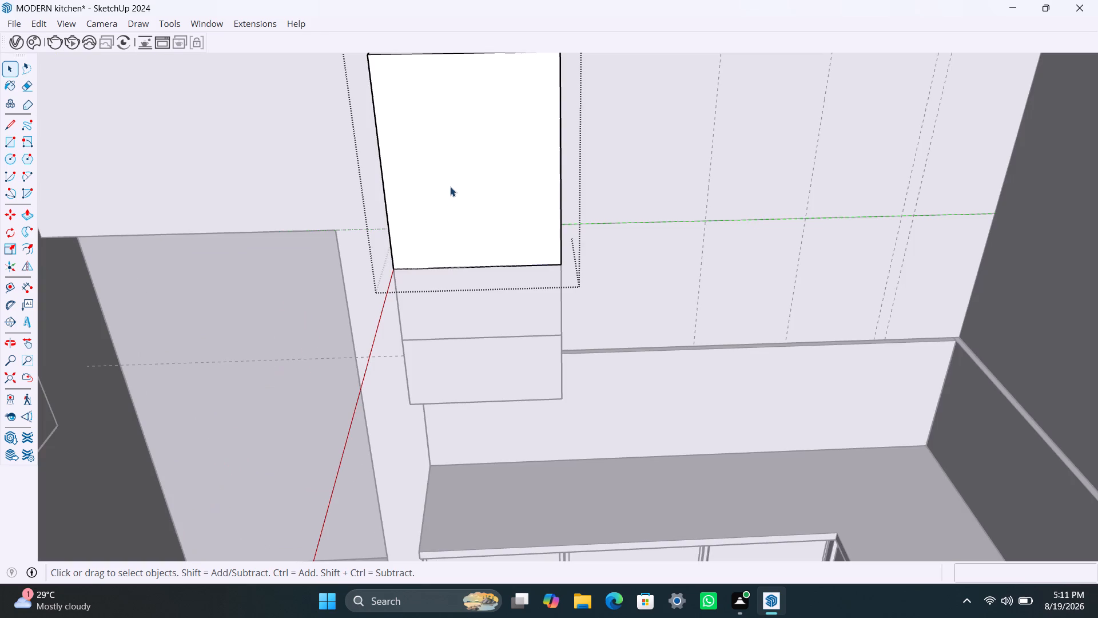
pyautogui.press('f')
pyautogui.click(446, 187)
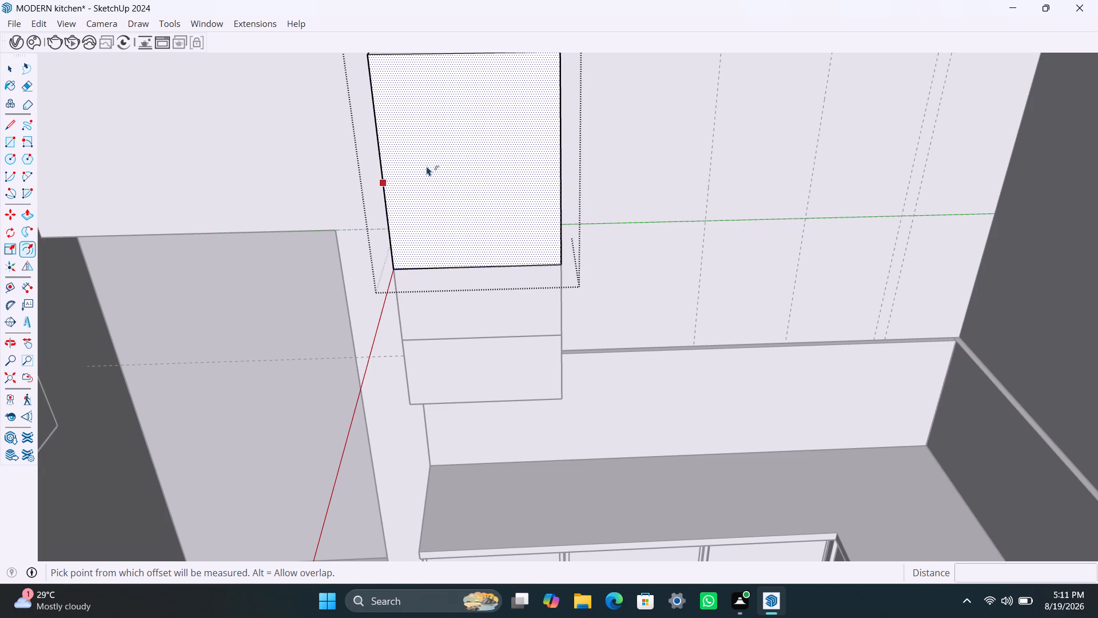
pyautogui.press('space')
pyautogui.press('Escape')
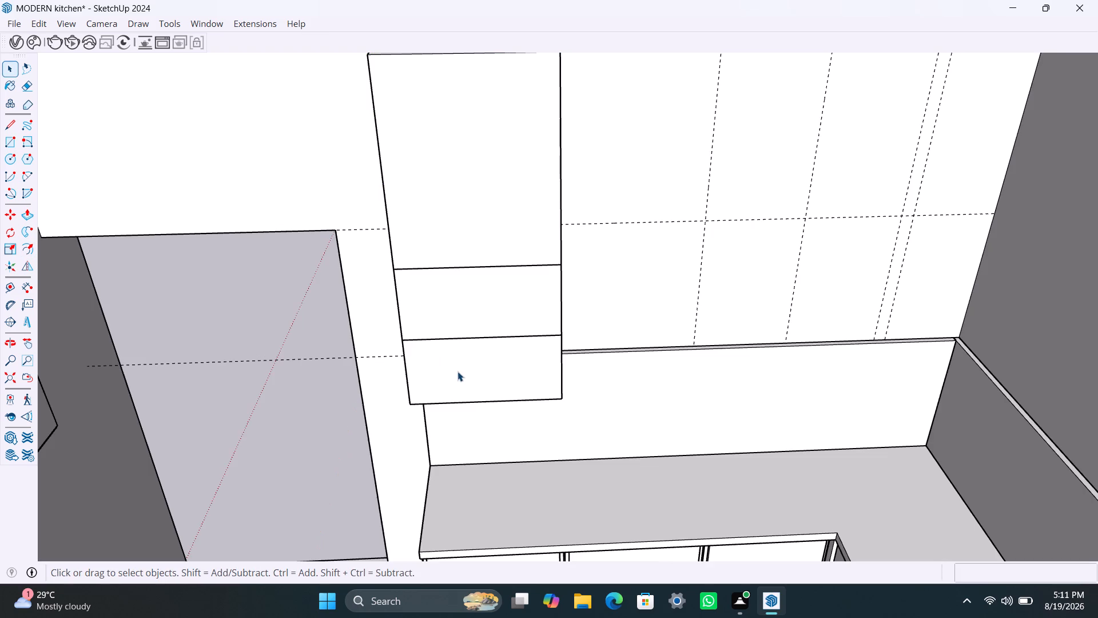
# Open the lowest cabinet box's group for editing and select its front face.
pyautogui.click(457, 371)
pyautogui.doubleClick(436, 366)
pyautogui.click(429, 366)
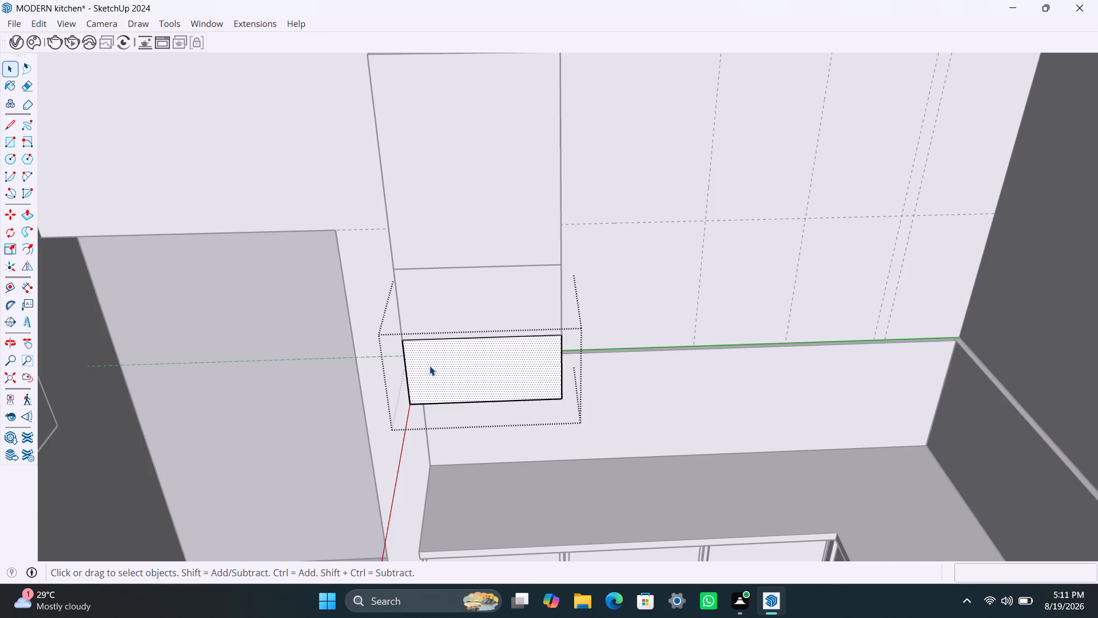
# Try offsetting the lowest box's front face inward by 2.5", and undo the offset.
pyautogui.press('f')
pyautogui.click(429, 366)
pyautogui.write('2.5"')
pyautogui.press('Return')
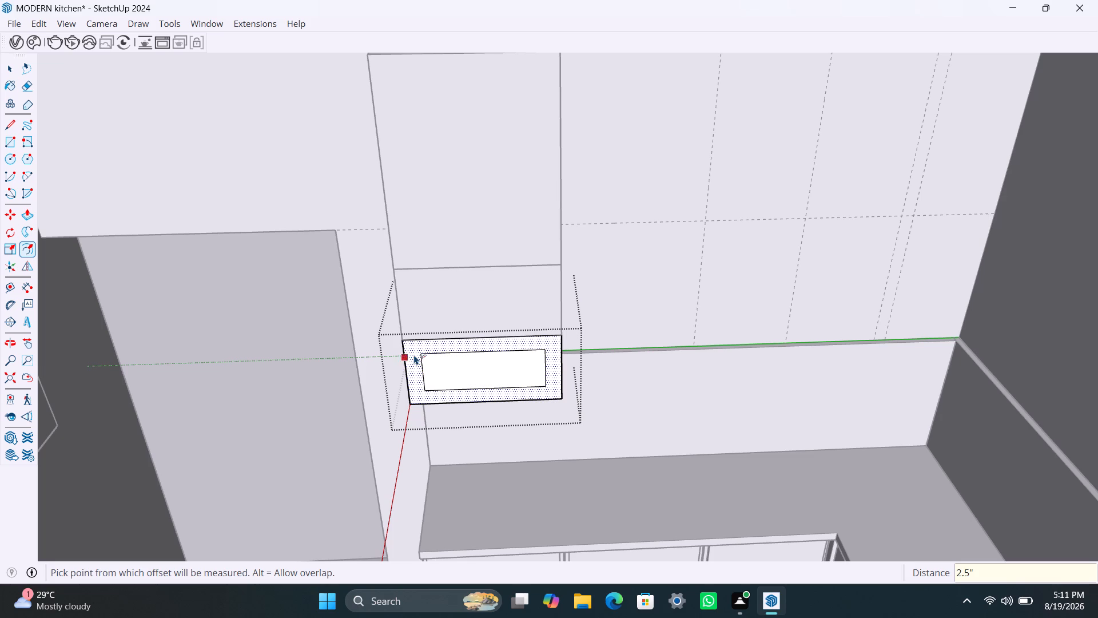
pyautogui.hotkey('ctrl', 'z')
# Offset the lowest box's front outline inward by 2.5 mm, and offset the resulting inner face by another 18 mm.
pyautogui.click(424, 370)
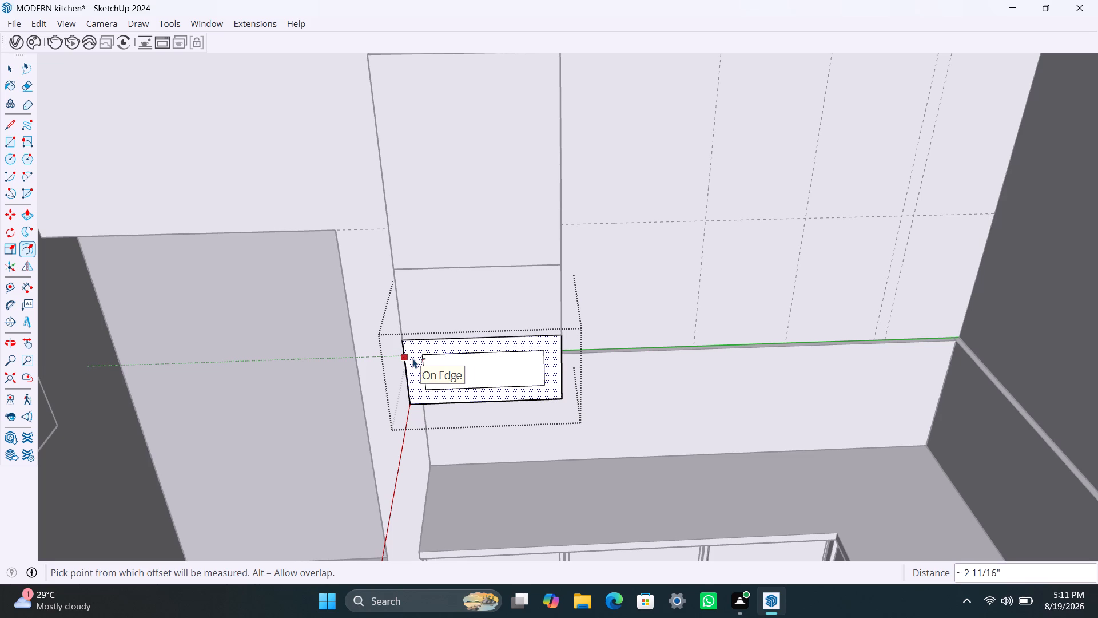
pyautogui.write('2.5MM')
pyautogui.press('Return')
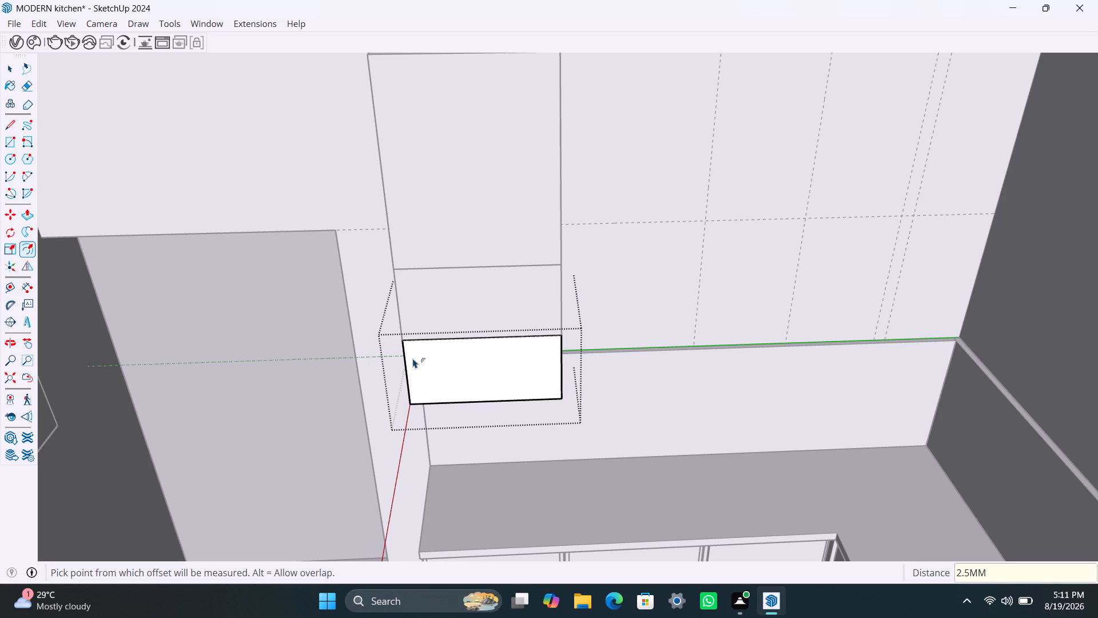
pyautogui.scroll(15, 416, 370)
pyautogui.click(414, 343)
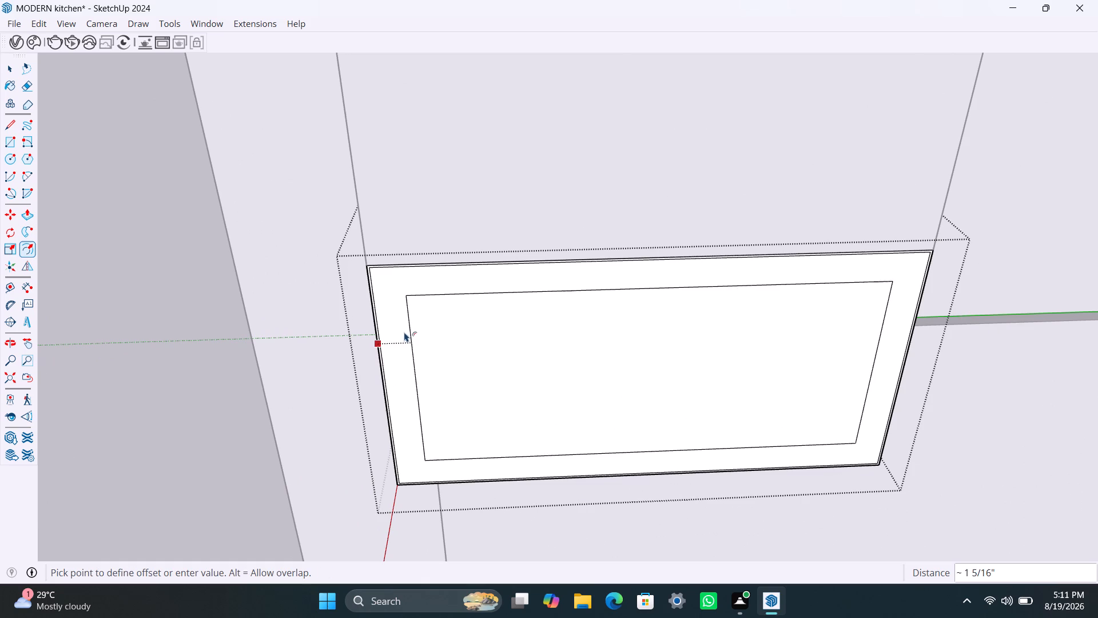
pyautogui.write('18MM')
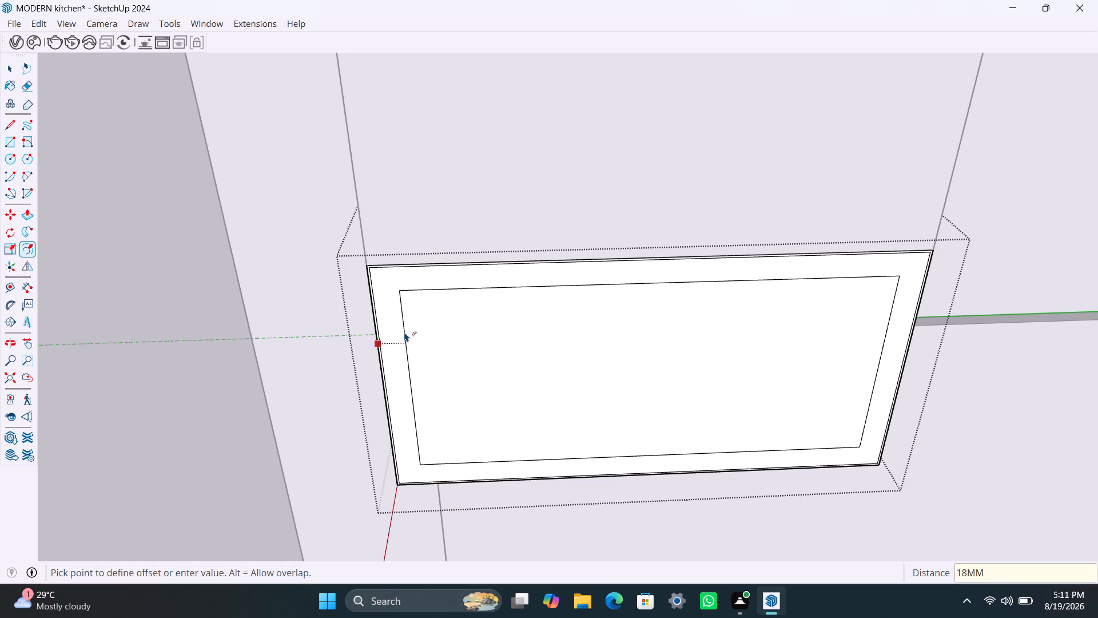
pyautogui.press('Return')
pyautogui.press('space')
# Delete the narrow 2.5 mm outer strip face around the lowest box's front.
pyautogui.scroll(11, 385, 326)
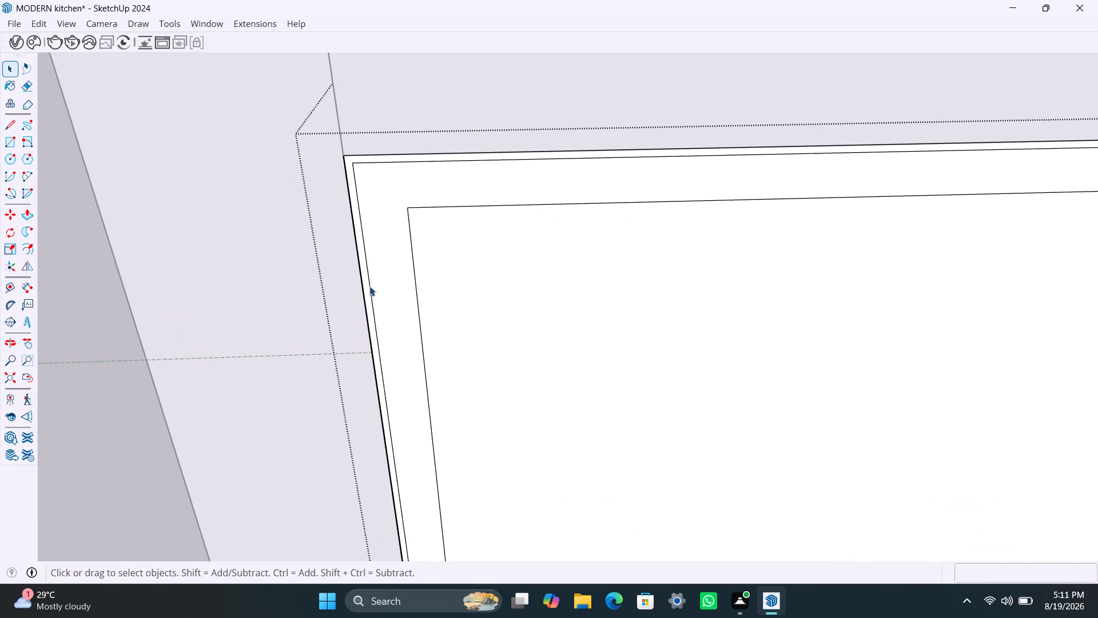
pyautogui.click(367, 291)
pyautogui.press('Delete')
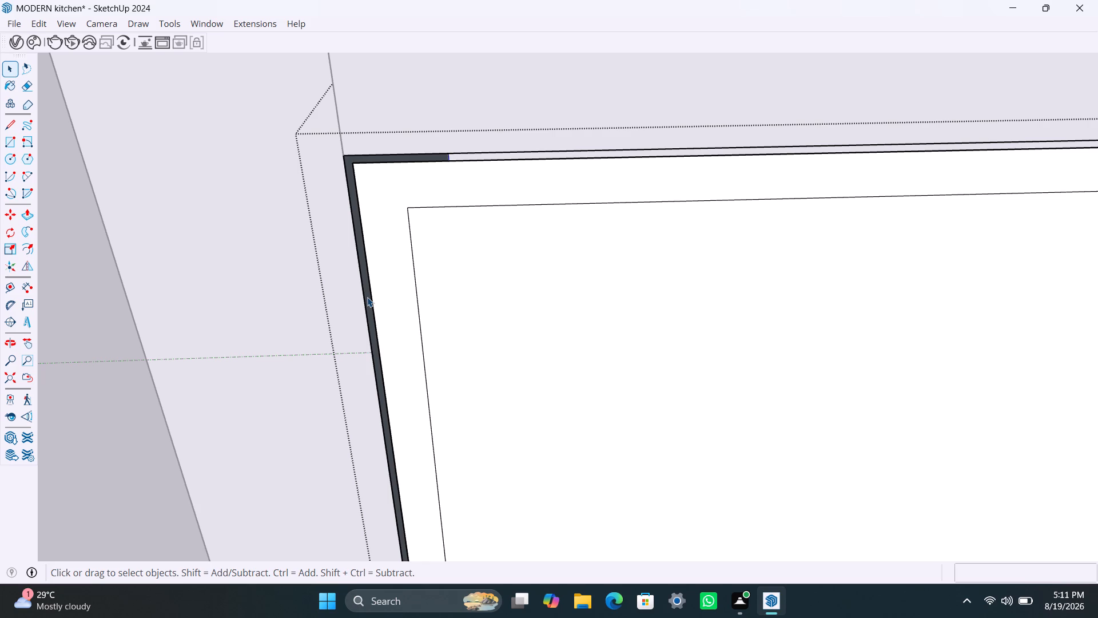
# Push the lowest box's inner front face 300 mm inward to hollow out the cabinet, and leave the group.
pyautogui.scroll(-13, 577, 370)
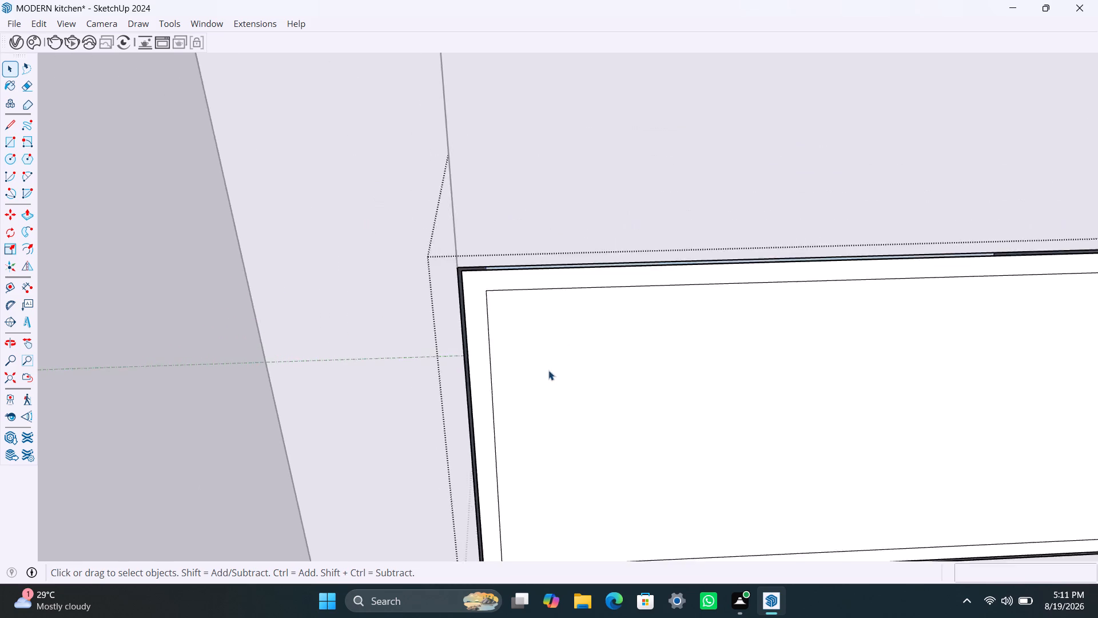
pyautogui.scroll(-5, 548, 370)
pyautogui.keyDown('shift'); pyautogui.moveTo(548, 382); pyautogui.dragTo(466, 383, button='middle'); pyautogui.keyUp('shift')
pyautogui.press('space')
pyautogui.click(529, 389)
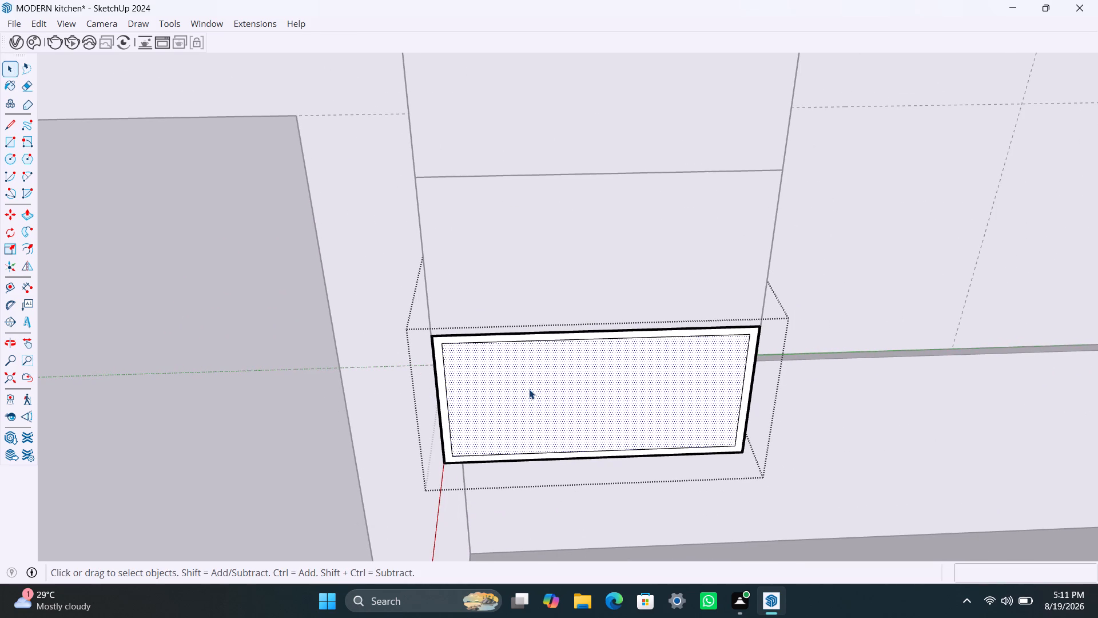
pyautogui.press('p')
pyautogui.click(529, 389)
pyautogui.write('300MM')
pyautogui.press('Return')
pyautogui.press('space')
pyautogui.scroll(-4, 530, 393)
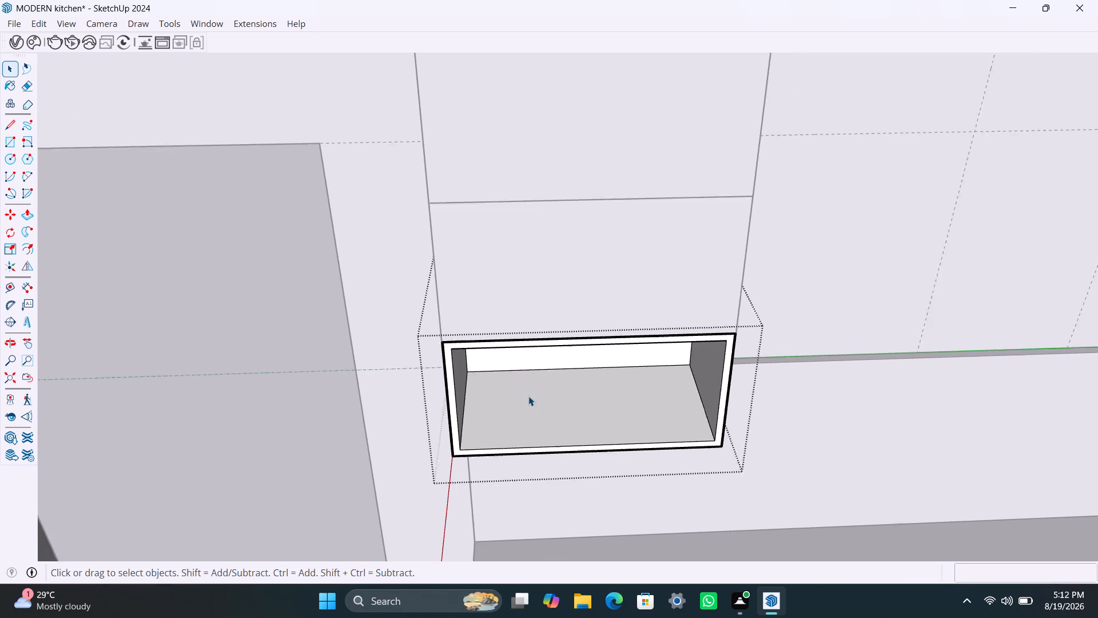
pyautogui.scroll(1, 519, 392)
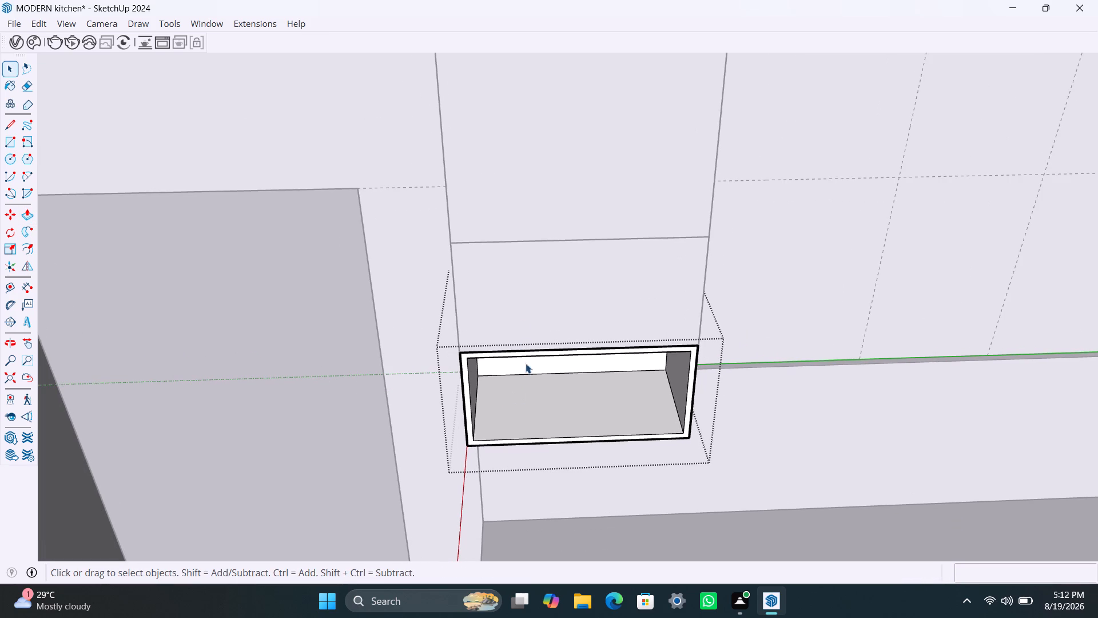
pyautogui.click(549, 304)
pyautogui.click(540, 292)
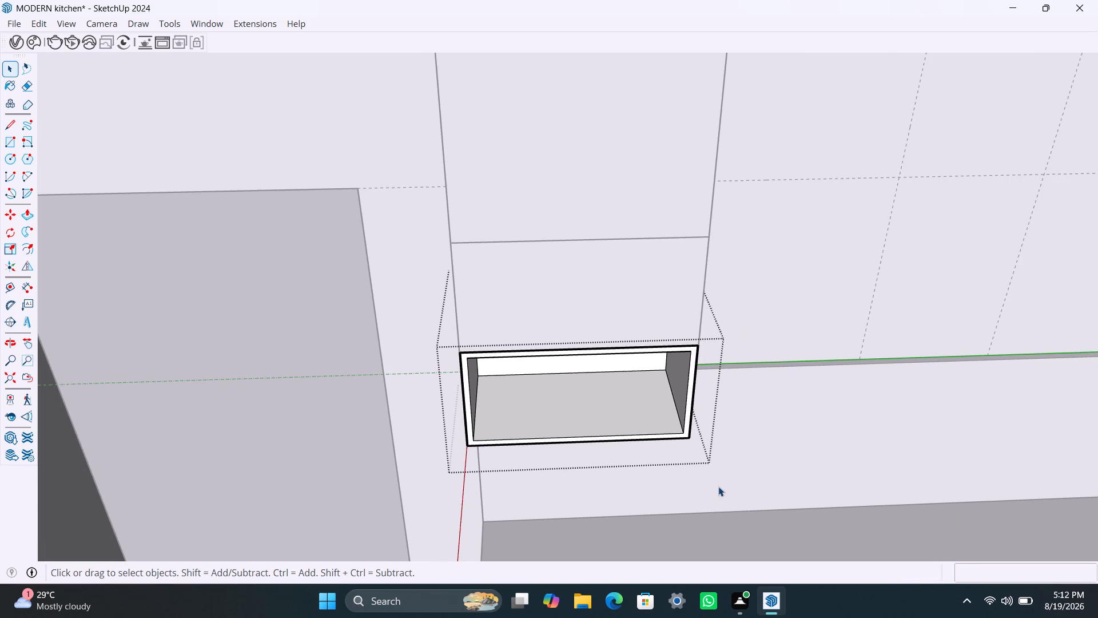
pyautogui.click(725, 486)
# Inside the middle box's group, offset the front face inward by 2.5 mm, and the resulting inner face by 18 mm.
pyautogui.click(498, 272)
pyautogui.doubleClick(495, 281)
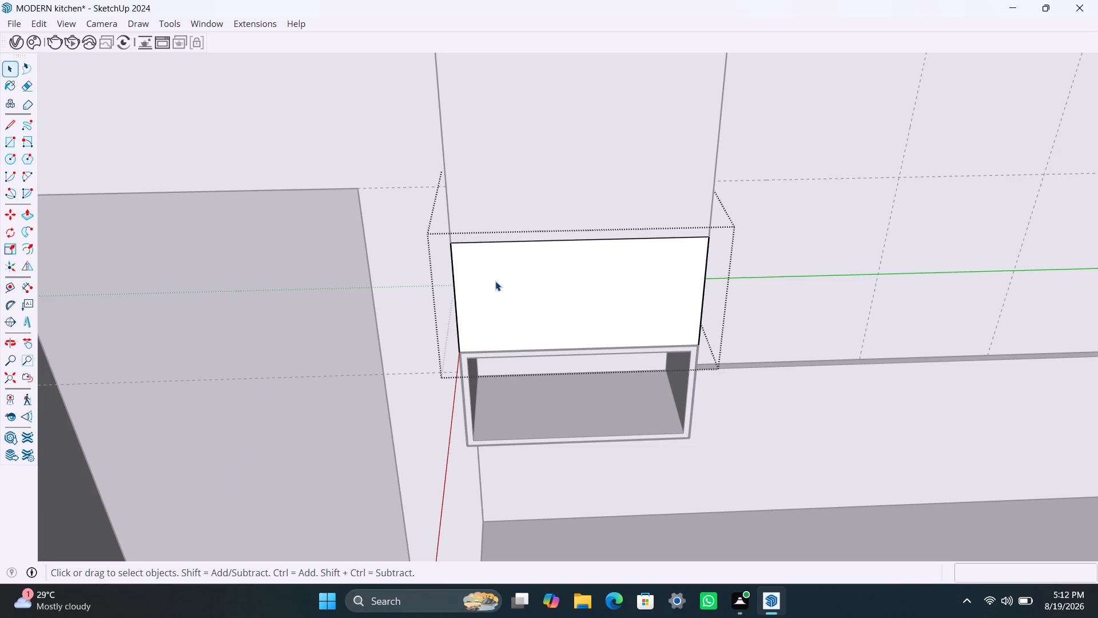
pyautogui.click(495, 281)
pyautogui.press('f')
pyautogui.click(495, 284)
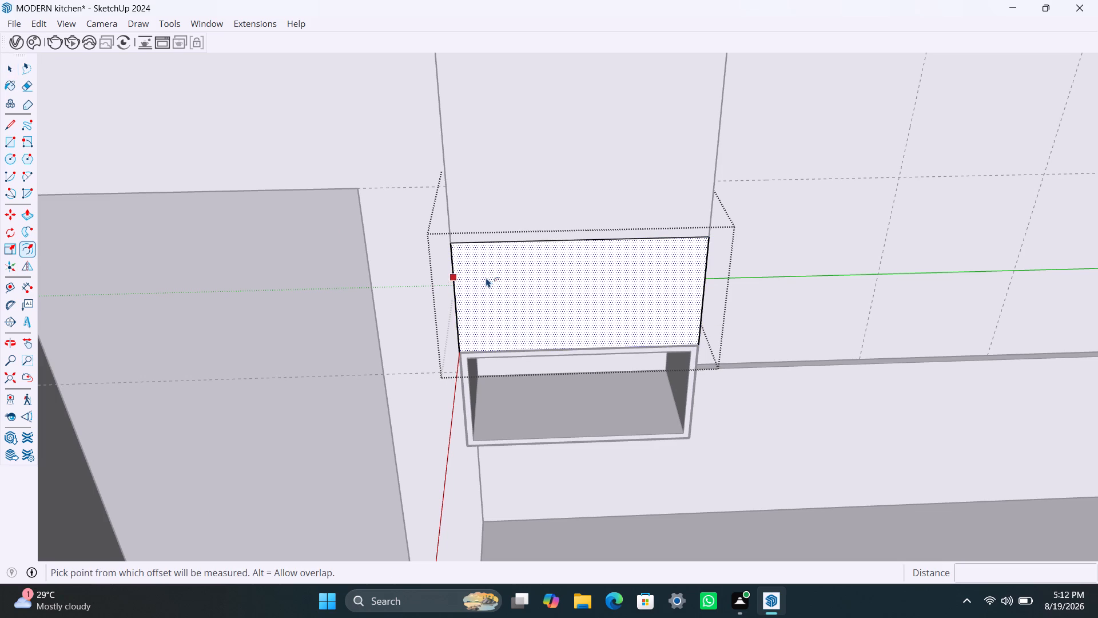
pyautogui.click(488, 293)
pyautogui.write('2.5MM')
pyautogui.press('Return')
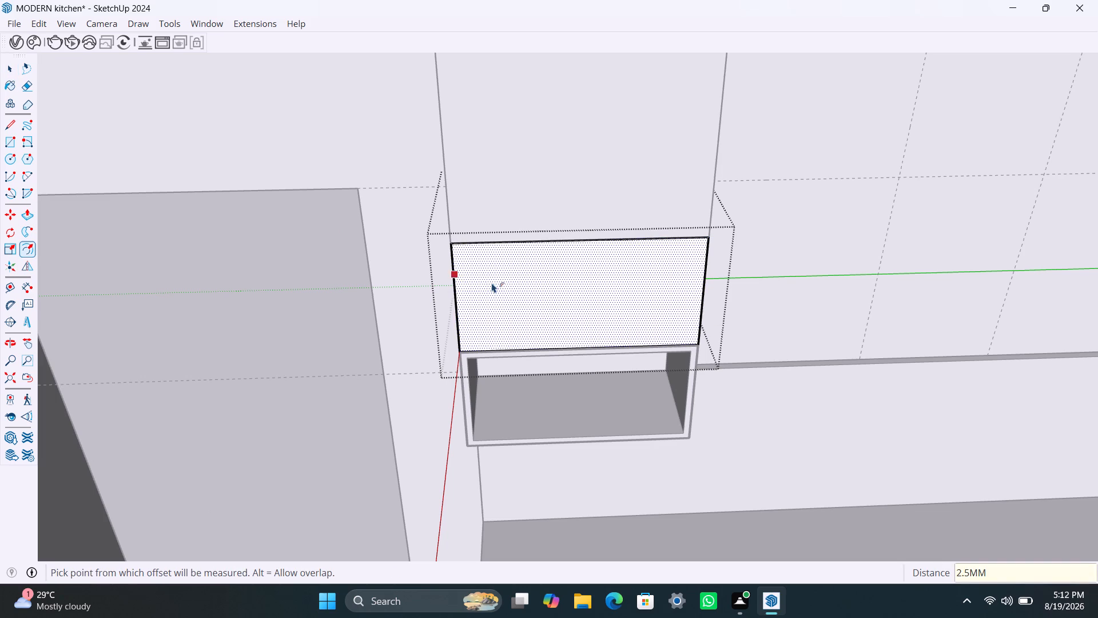
pyautogui.click(492, 283)
pyautogui.write('18MM')
pyautogui.press('Return')
pyautogui.press('space')
# Delete the narrow 2.5 mm outer strip face around the middle box's front.
pyautogui.scroll(12, 430, 274)
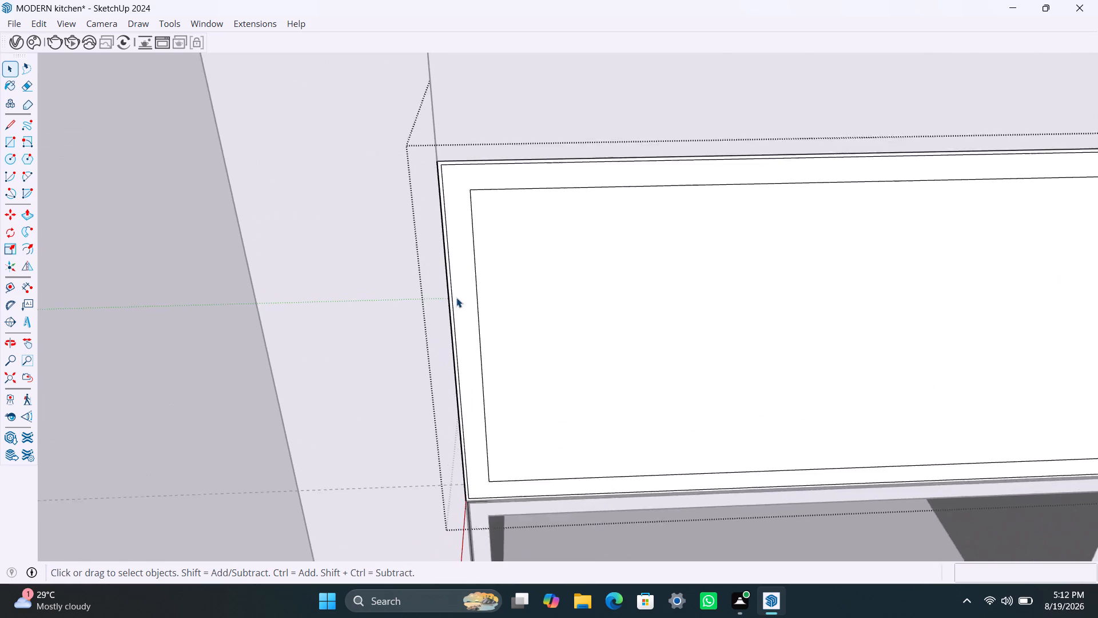
pyautogui.scroll(8, 456, 298)
pyautogui.click(443, 287)
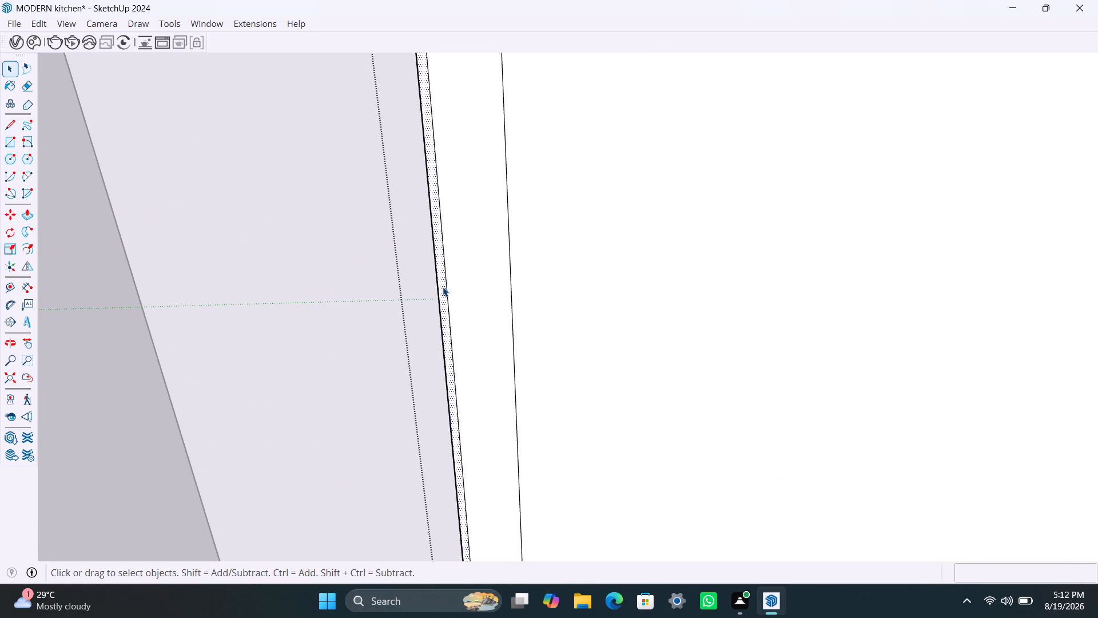
pyautogui.press('Delete')
# Push the middle box's inner front face 300 mm inward to hollow out the cabinet.
pyautogui.scroll(-12, 562, 365)
pyautogui.click(634, 291)
pyautogui.scroll(-5, 530, 343)
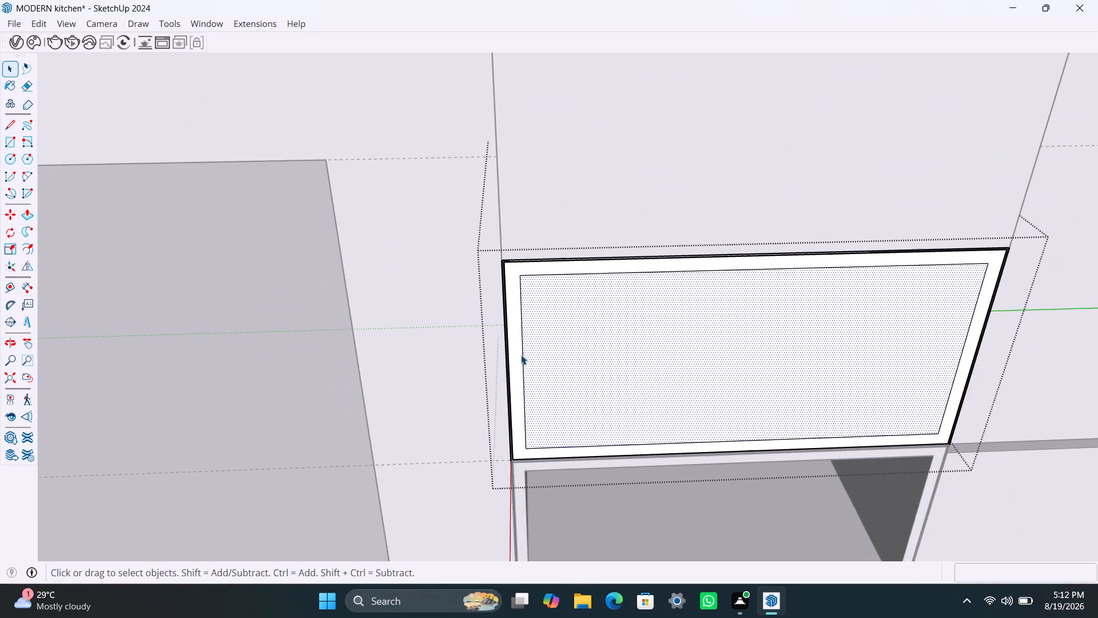
pyautogui.keyDown('shift'); pyautogui.moveTo(521, 355); pyautogui.dragTo(281, 354, button='middle'); pyautogui.keyUp('shift')
pyautogui.press('p')
pyautogui.click(441, 350)
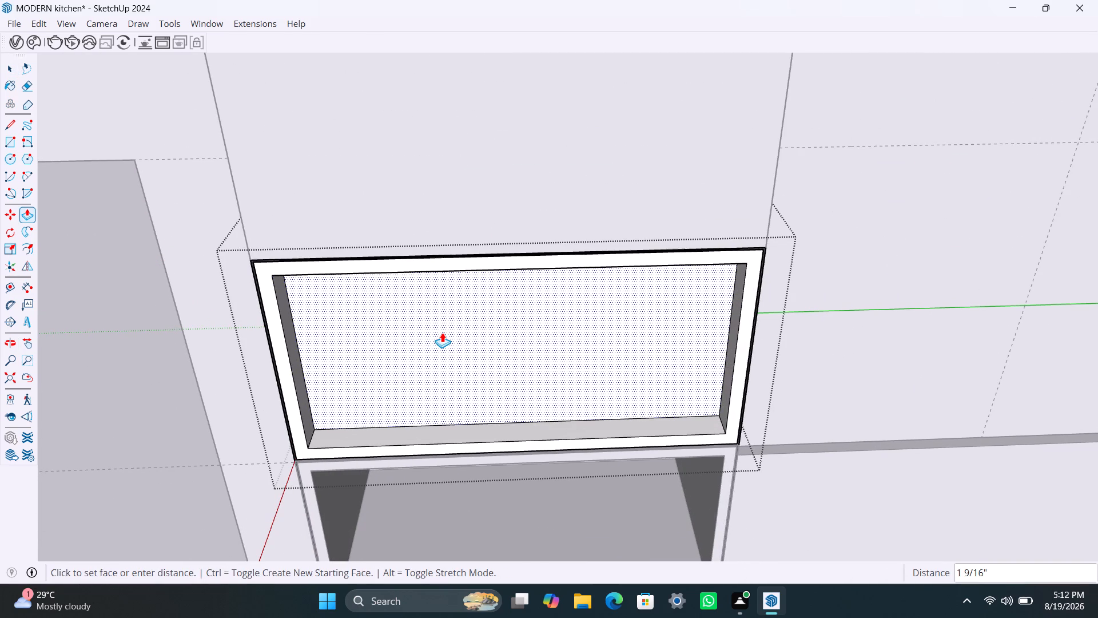
pyautogui.write('300MM')
pyautogui.press('Return')
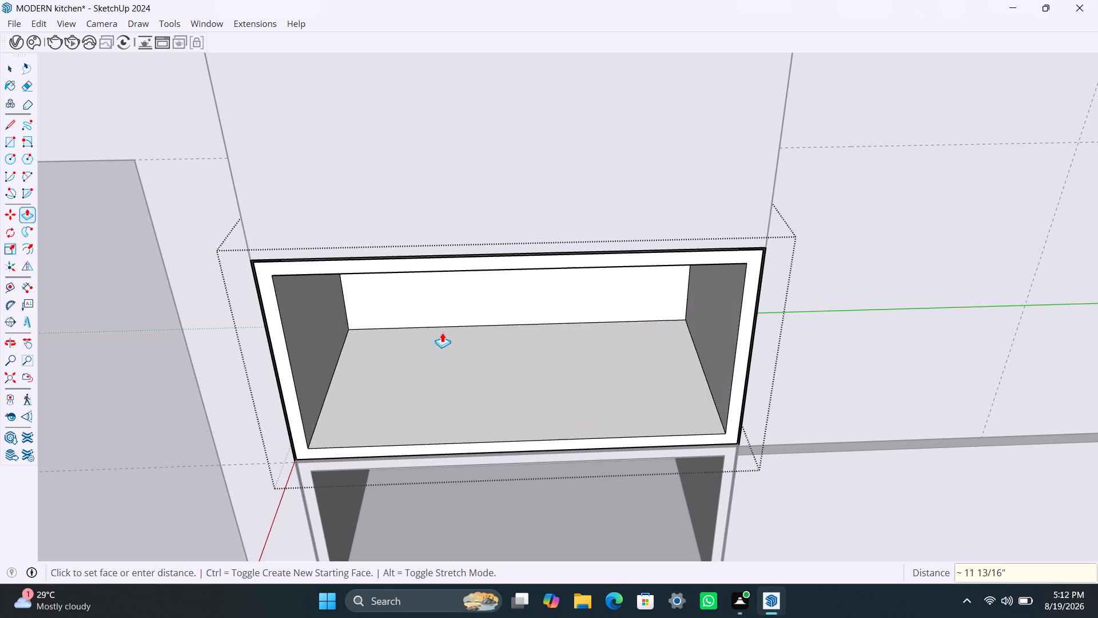
pyautogui.press('space')
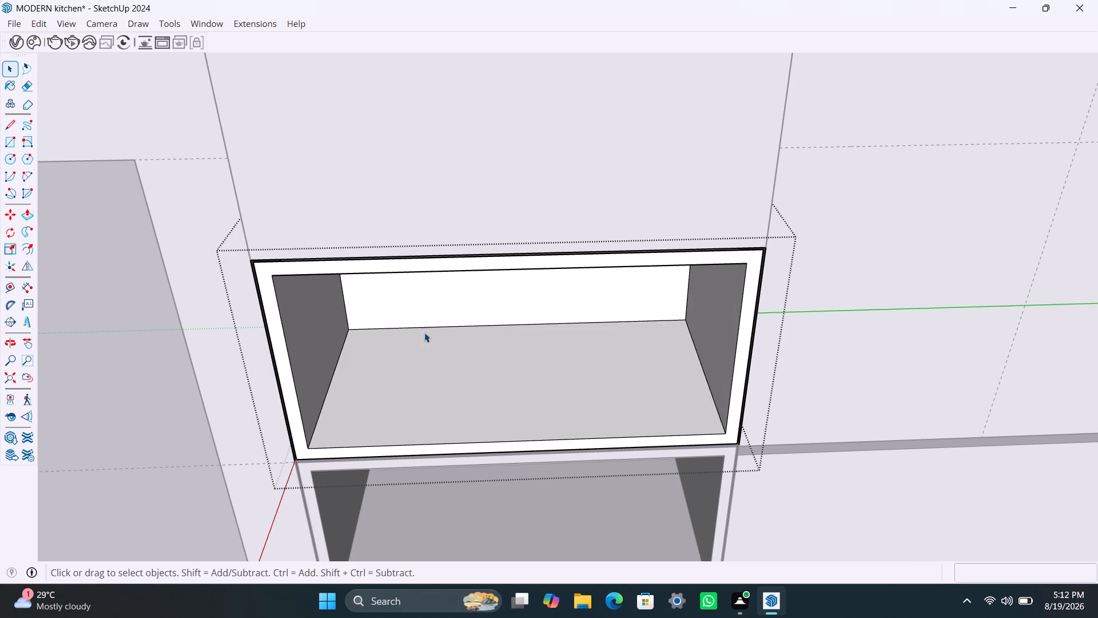
# Draw a rectangle across the middle box's front opening, corner to corner, and make it a group.
pyautogui.press('r')
pyautogui.click(273, 279)
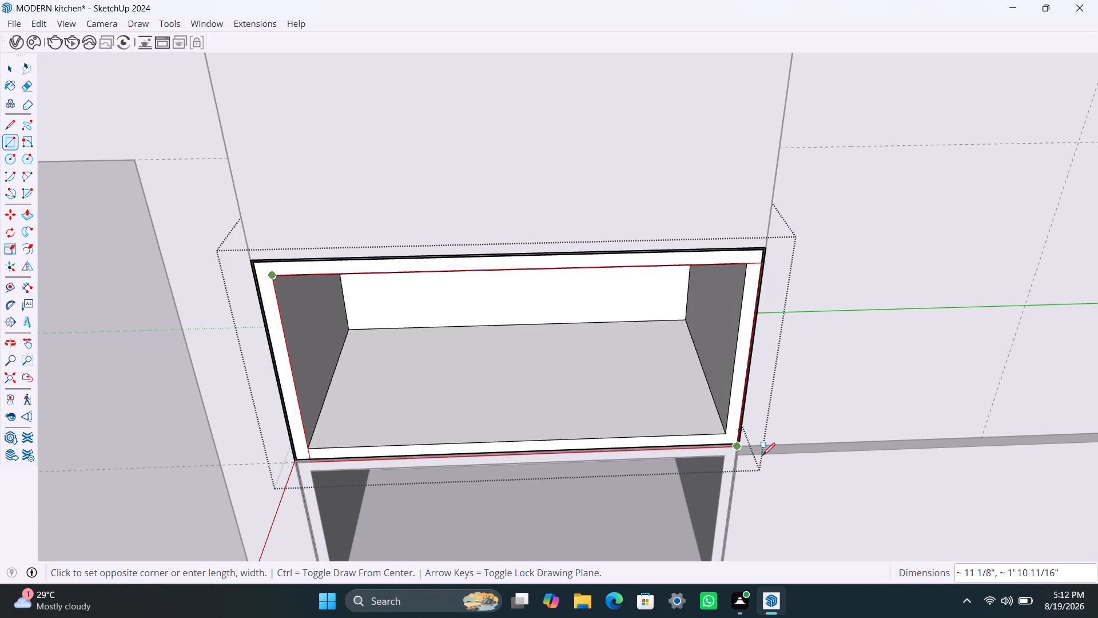
pyautogui.click(727, 433)
pyautogui.press('space')
pyautogui.tripleClick(687, 392)
pyautogui.click(653, 390)
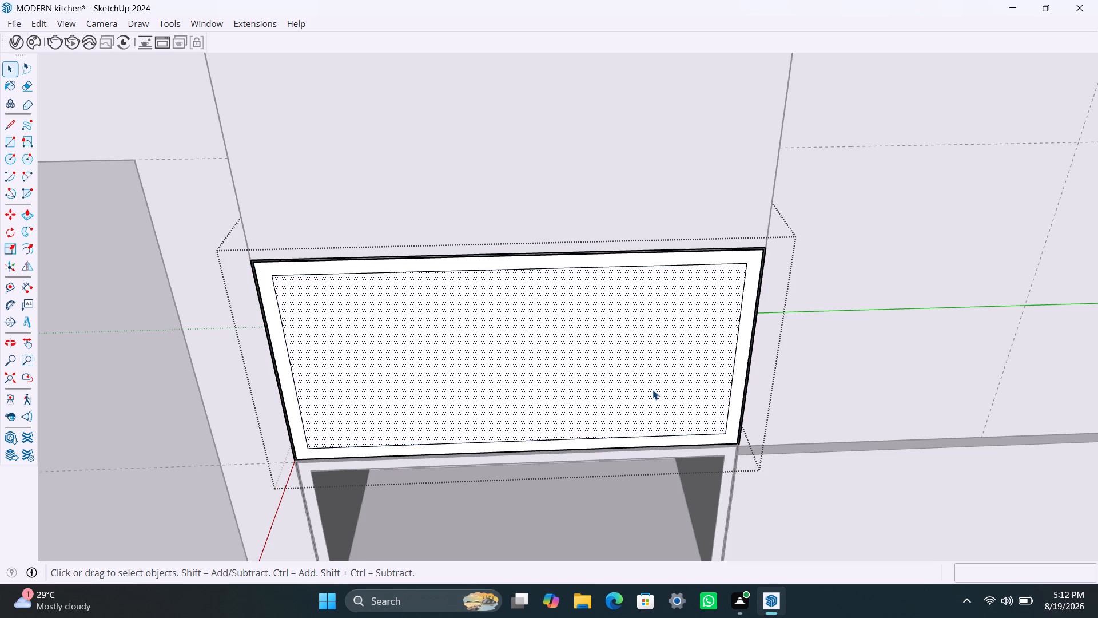
pyautogui.click(653, 390)
pyautogui.rightClick(651, 390)
pyautogui.click(749, 178)
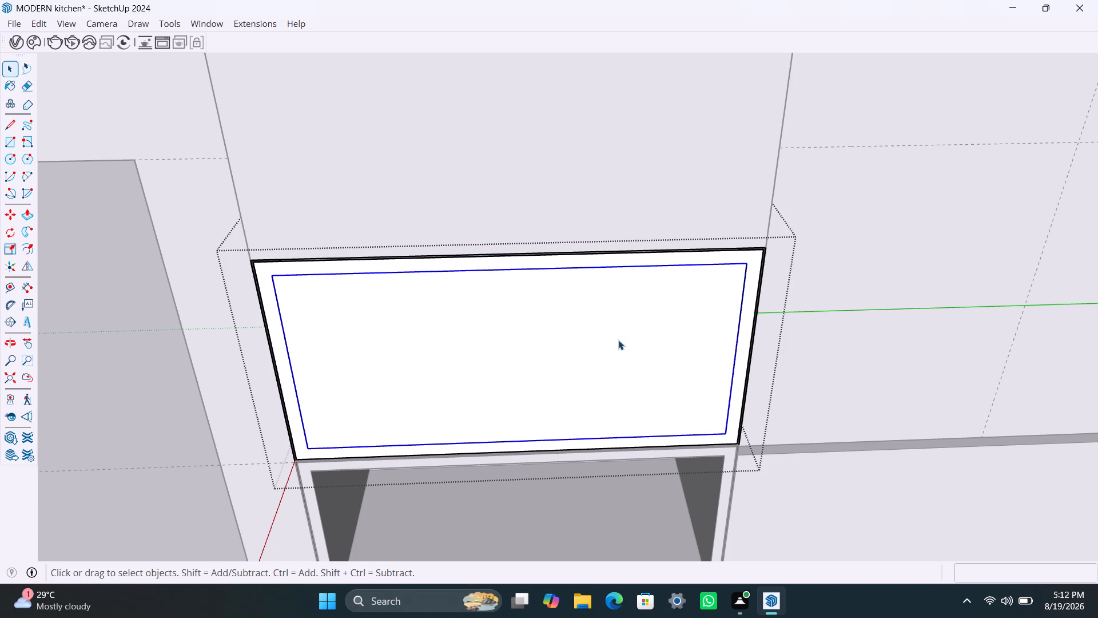
# Inside the new rectangle's group, extrude the face 18 mm into a door panel, and leave both groups.
pyautogui.tripleClick(618, 340)
pyautogui.press('p')
pyautogui.click(618, 340)
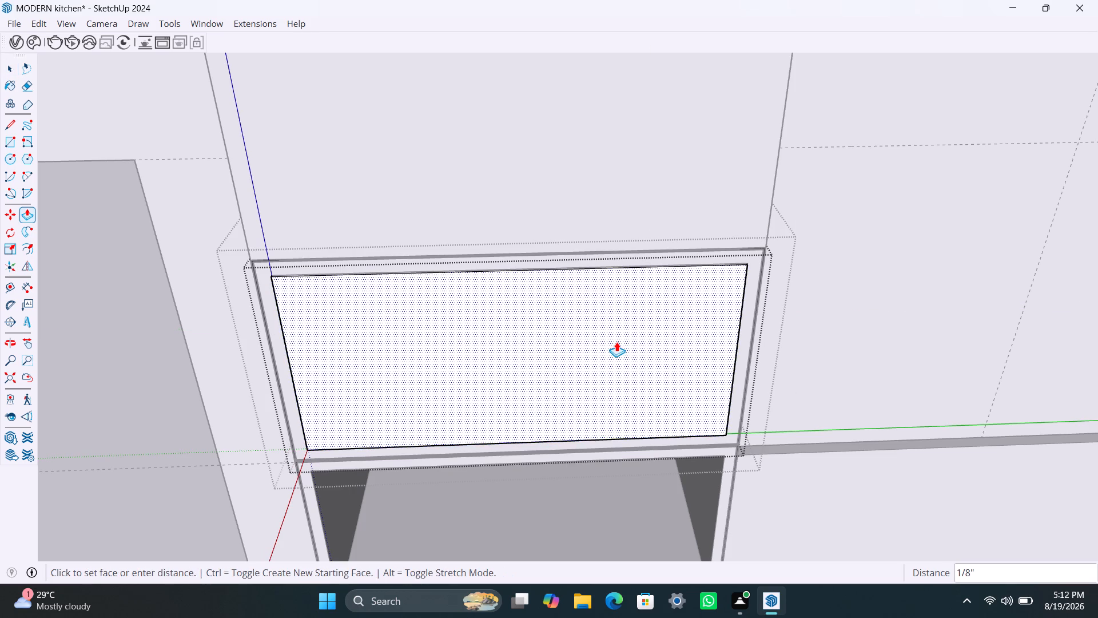
pyautogui.press('1')
pyautogui.write('8MM')
pyautogui.press('Return')
pyautogui.press('space')
pyautogui.click(645, 173)
pyautogui.scroll(-9, 629, 252)
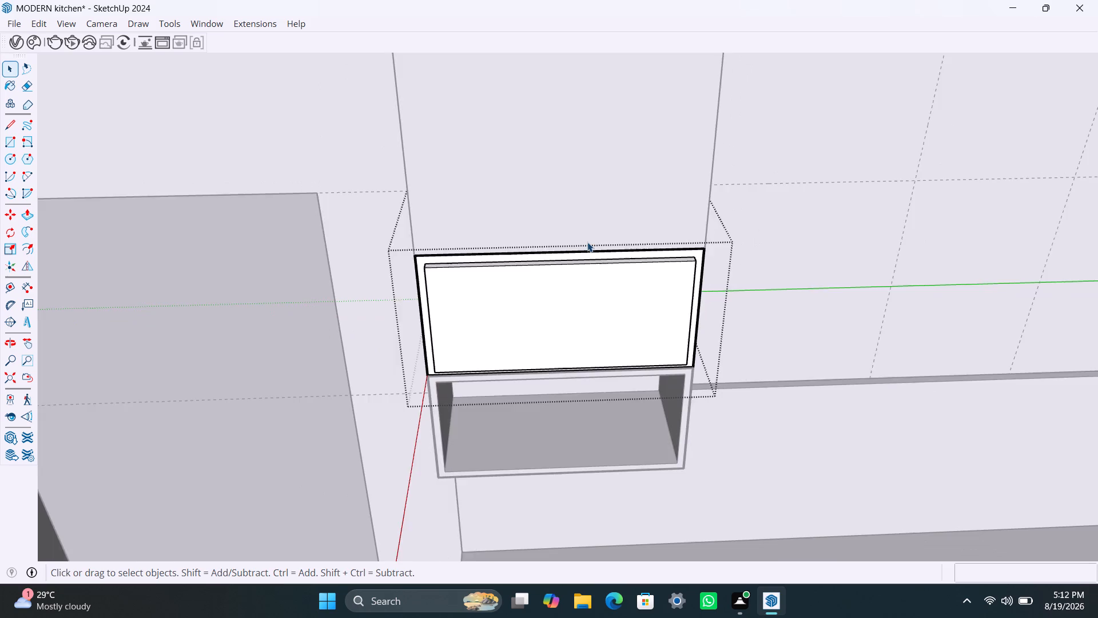
pyautogui.scroll(-1, 587, 242)
pyautogui.moveTo(530, 212); pyautogui.dragTo(497, 263, button='middle')
pyautogui.click(761, 316)
# Inside the tall top box's group, offset the front face inward by 2.5 mm, and the resulting inner face by 18 mm.
pyautogui.moveTo(589, 248); pyautogui.dragTo(589, 248, button='middle')
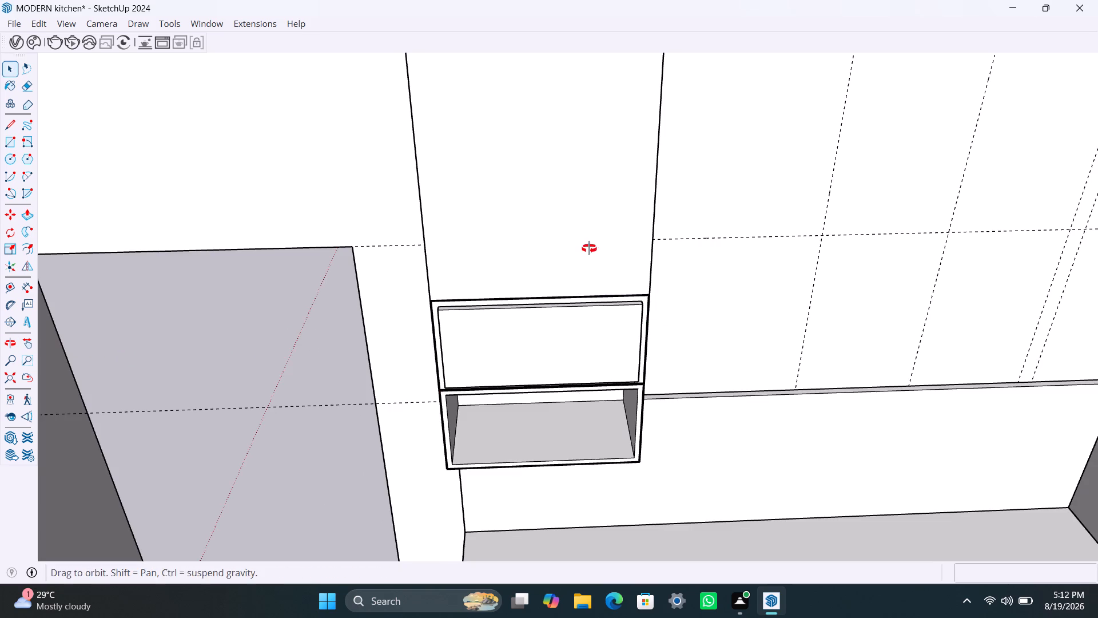
pyautogui.moveTo(589, 248); pyautogui.dragTo(570, 316, button='middle')
pyautogui.click(484, 217)
pyautogui.click(467, 212)
pyautogui.click(427, 202)
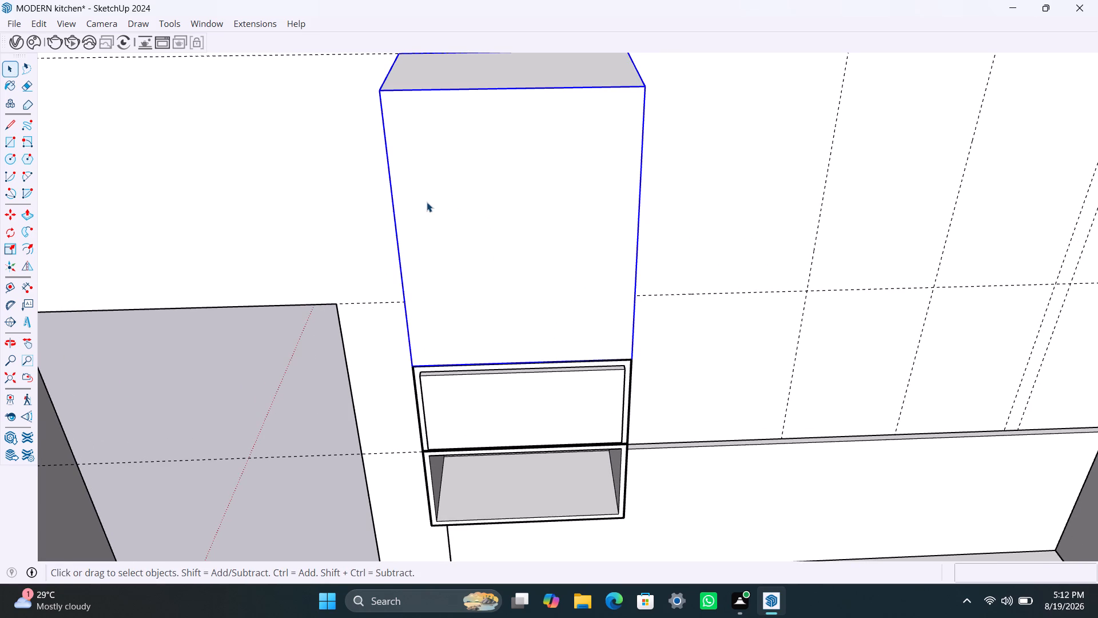
pyautogui.doubleClick(430, 201)
pyautogui.click(427, 197)
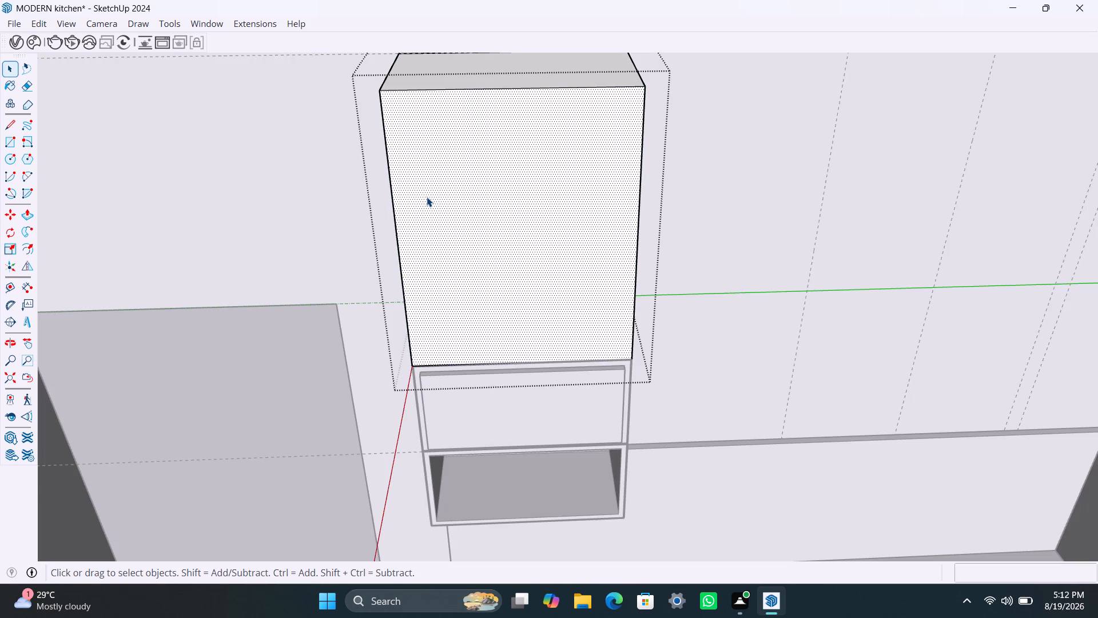
pyautogui.press('f')
pyautogui.click(427, 197)
pyautogui.write('2.5MM')
pyautogui.press('Return')
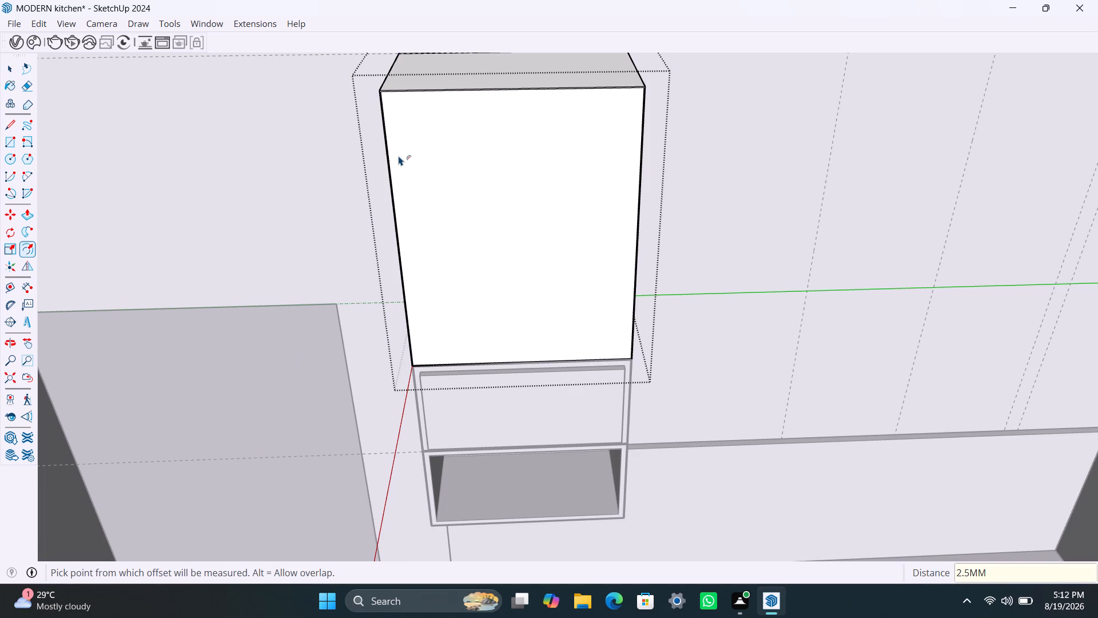
pyautogui.click(410, 167)
pyautogui.write('18MM')
pyautogui.press('Return')
pyautogui.press('space')
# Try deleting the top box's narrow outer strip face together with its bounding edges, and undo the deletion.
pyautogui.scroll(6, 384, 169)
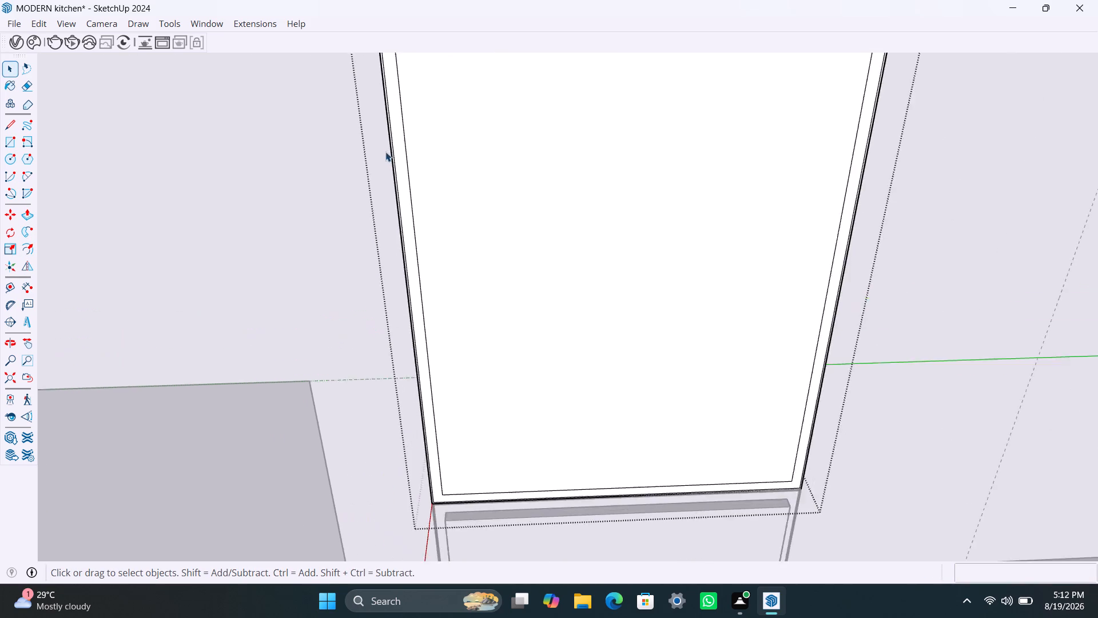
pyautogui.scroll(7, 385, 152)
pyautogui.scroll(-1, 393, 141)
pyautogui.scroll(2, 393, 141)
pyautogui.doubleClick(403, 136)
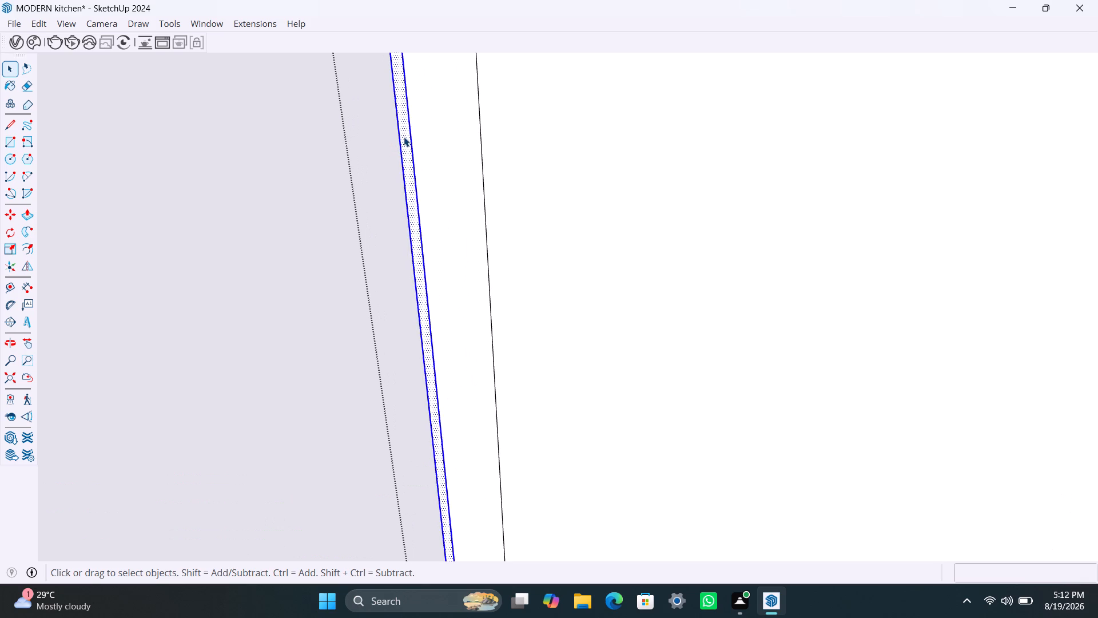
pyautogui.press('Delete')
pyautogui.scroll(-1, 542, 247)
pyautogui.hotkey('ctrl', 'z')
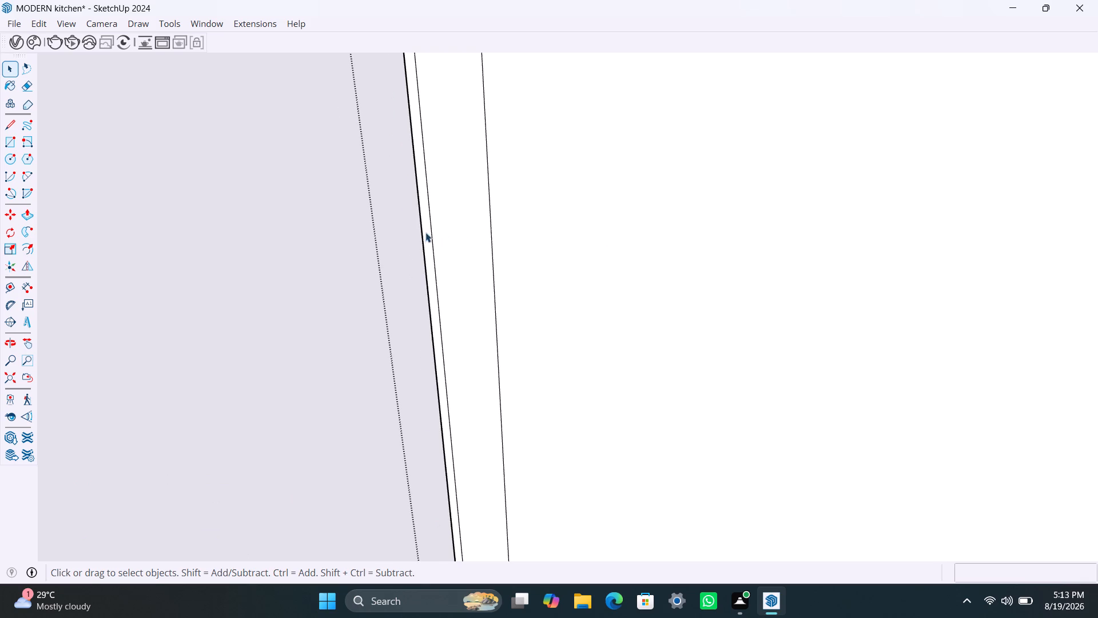
# Delete only the narrow 2.5 mm outer strip face around the top box's front, keeping its edges.
pyautogui.click(428, 227)
pyautogui.press('Delete')
pyautogui.scroll(-7, 466, 264)
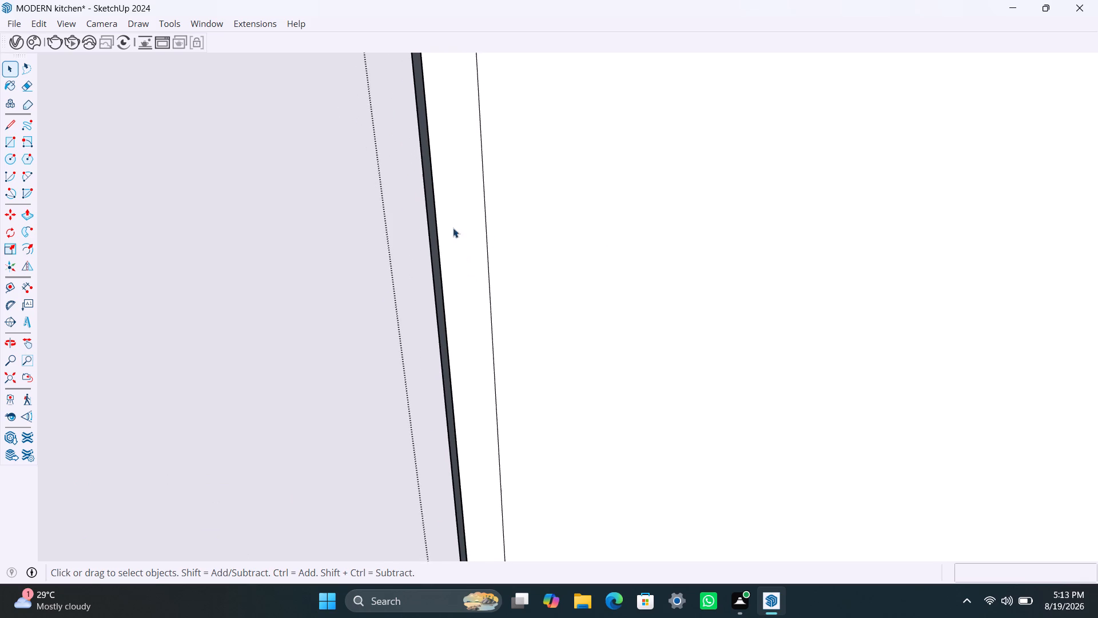
# Push the inner front face of the tall top box inward 300 mm to hollow it out.
pyautogui.scroll(-20, 453, 228)
pyautogui.scroll(-1, 453, 228)
pyautogui.click(478, 253)
pyautogui.press('p')
pyautogui.click(639, 218)
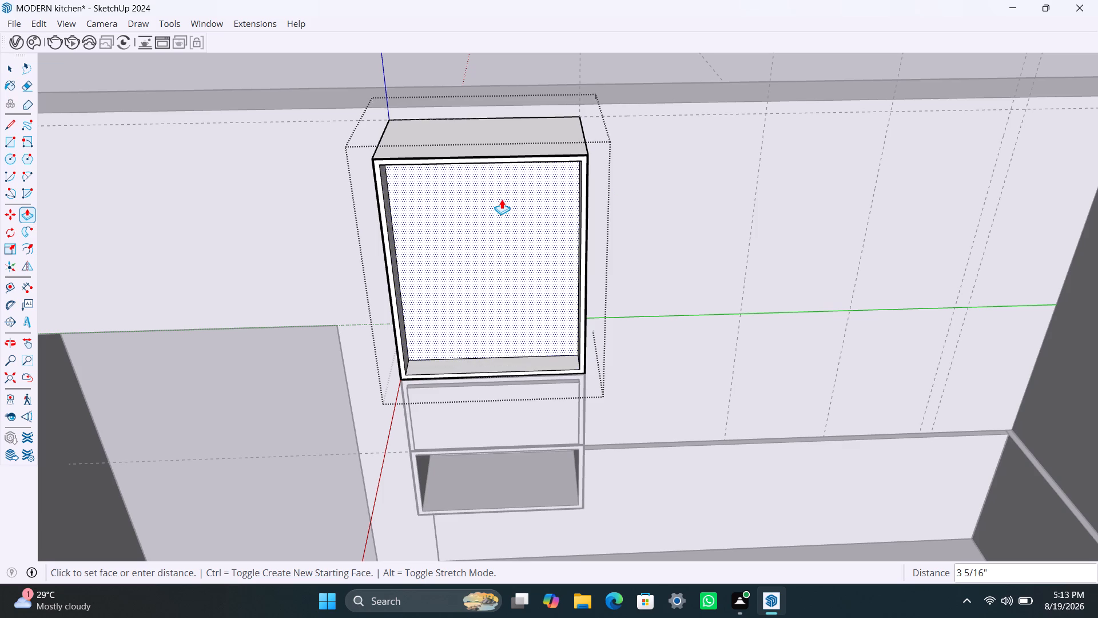
pyautogui.write('300MM')
pyautogui.press('Return')
pyautogui.press('space')
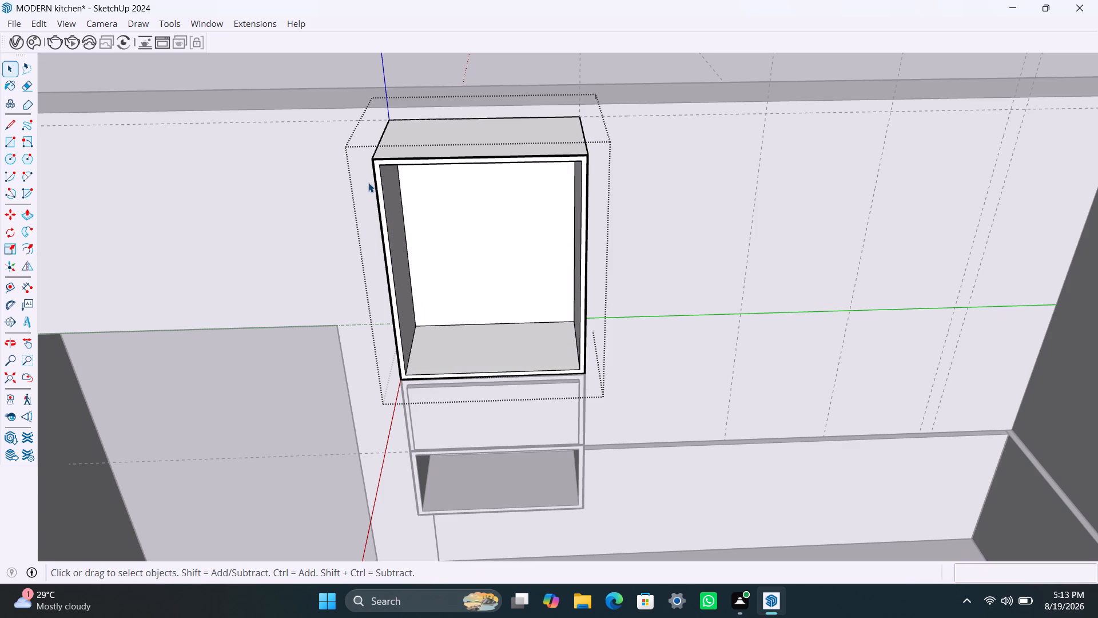
# Draw a rectangle about 1' 10 3/16" by 2' 4 1/8" across the top box's front opening and make it a group.
pyautogui.press('r')
pyautogui.click(380, 167)
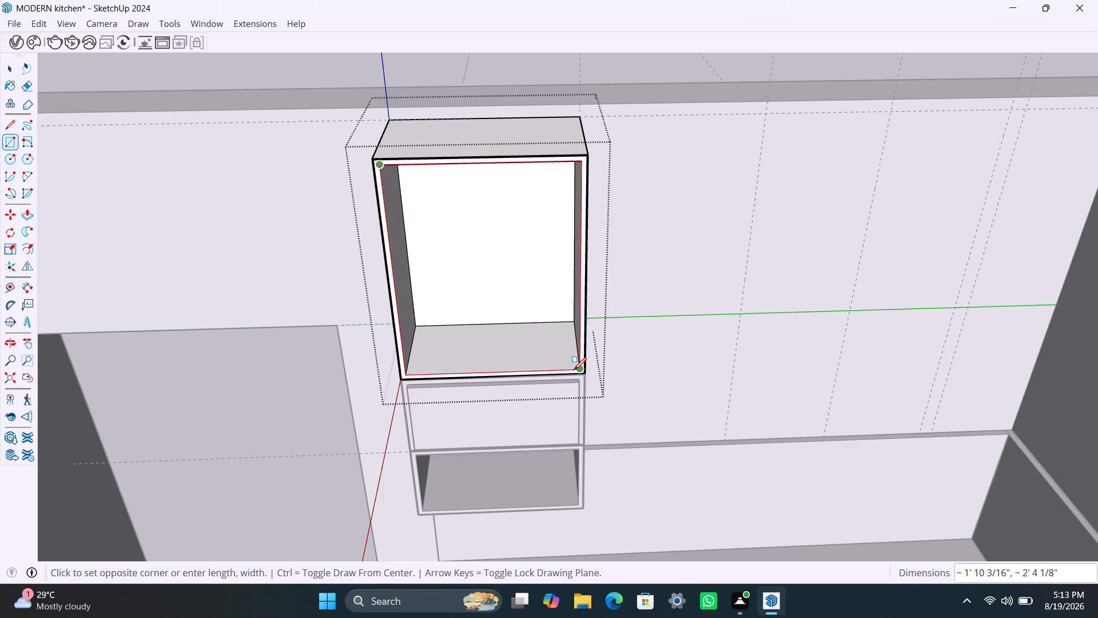
pyautogui.click(575, 369)
pyautogui.press('space')
pyautogui.tripleClick(541, 324)
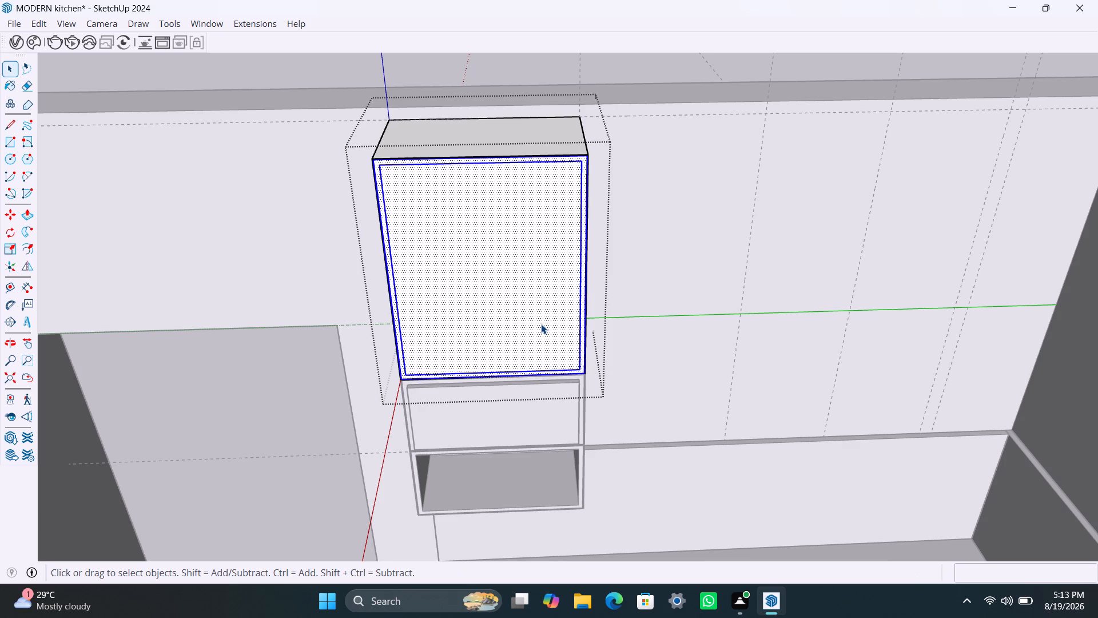
pyautogui.click(533, 323)
pyautogui.click(533, 323)
pyautogui.click(533, 323)
pyautogui.rightClick(532, 323)
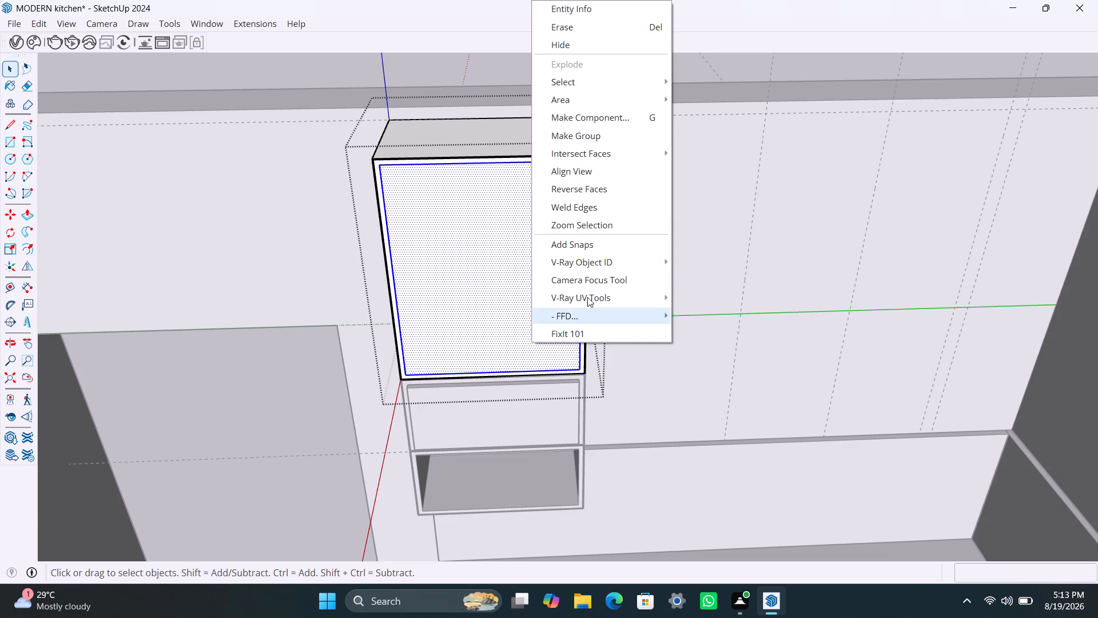
pyautogui.click(607, 140)
# Inside the new rectangle's group, extrude the face 18 mm into a door panel, and leave both groups.
pyautogui.doubleClick(487, 281)
pyautogui.moveTo(539, 273); pyautogui.dragTo(572, 267)
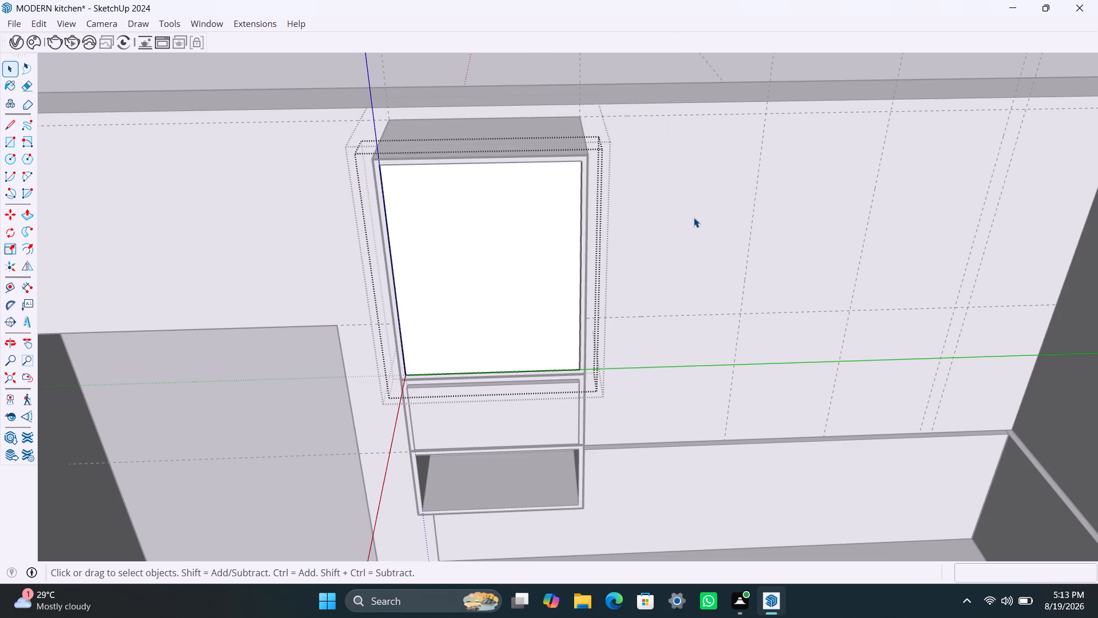
pyautogui.click(544, 235)
pyautogui.press('p')
pyautogui.click(543, 237)
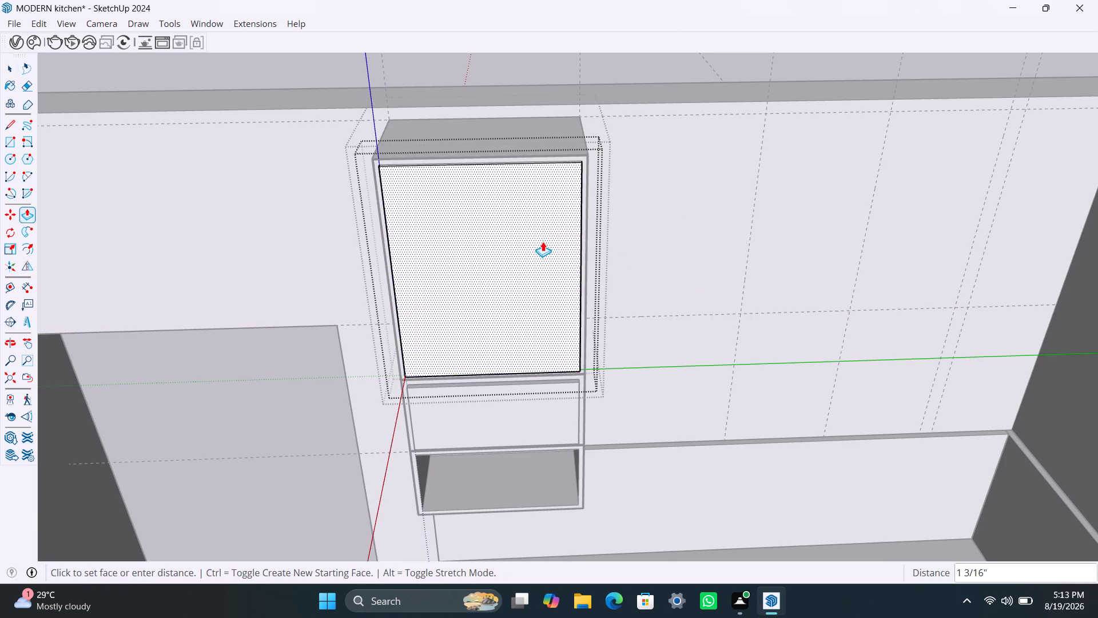
pyautogui.write('18MM')
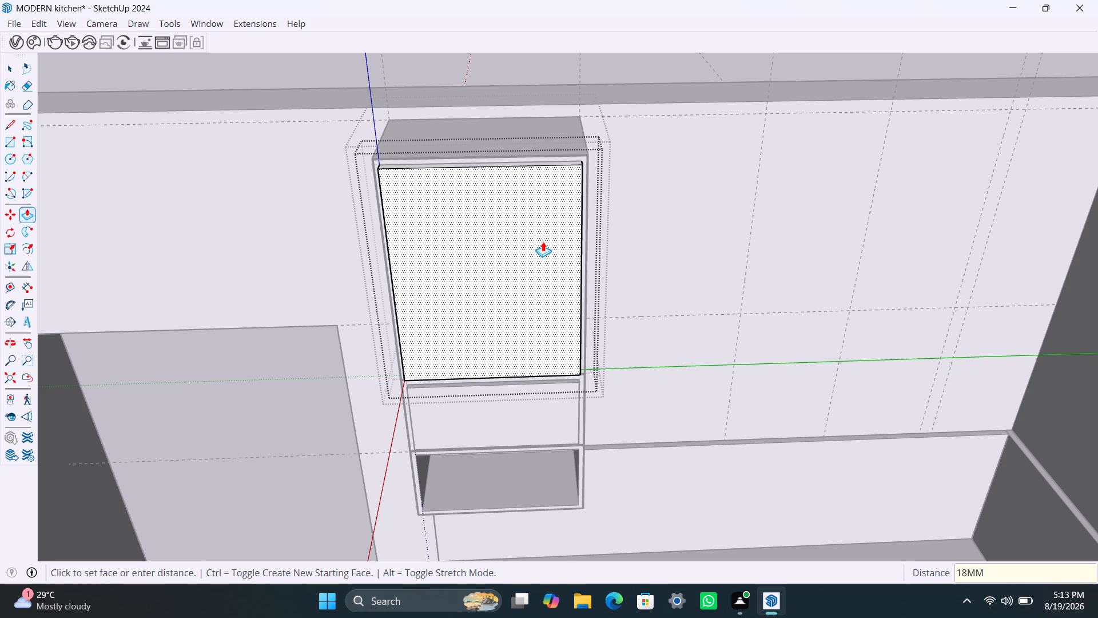
pyautogui.press('Return')
pyautogui.press('space')
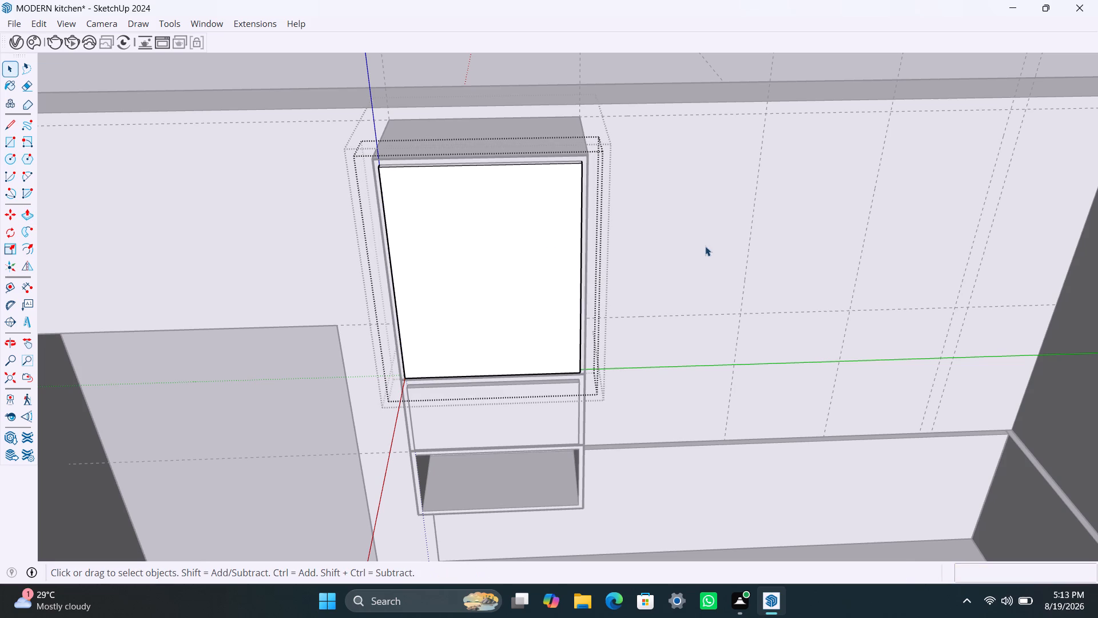
pyautogui.click(705, 246)
pyautogui.click(799, 268)
pyautogui.scroll(-10, 733, 248)
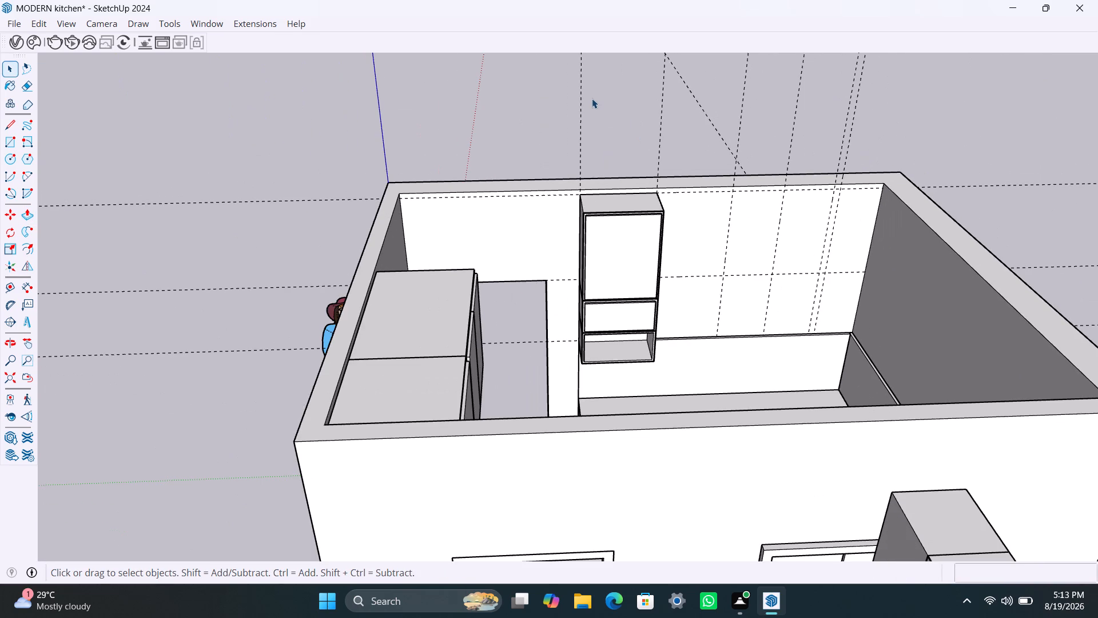
pyautogui.click(592, 98)
# Copy the three stacked upper cabinets along the green axis by about 2' 2 13/16", away from the doorway.
pyautogui.scroll(-4, 590, 179)
pyautogui.keyDown('shift'); pyautogui.moveTo(592, 222); pyautogui.dragTo(510, 227, button='middle'); pyautogui.keyUp('shift')
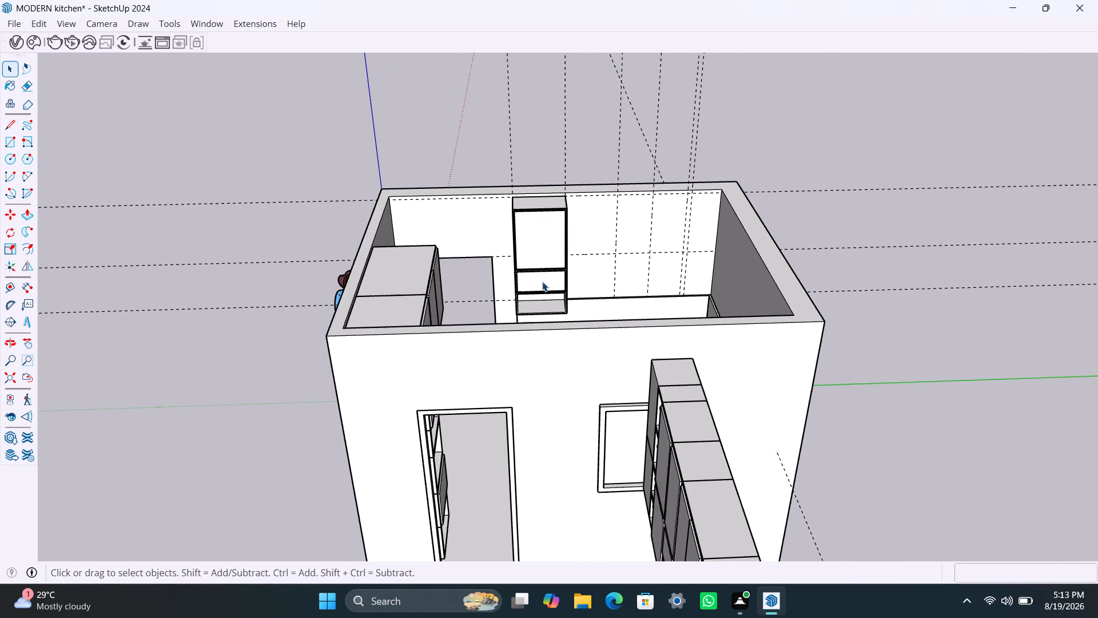
pyautogui.scroll(1, 542, 282)
pyautogui.moveTo(590, 305); pyautogui.dragTo(583, 326, button='middle')
pyautogui.click(527, 239)
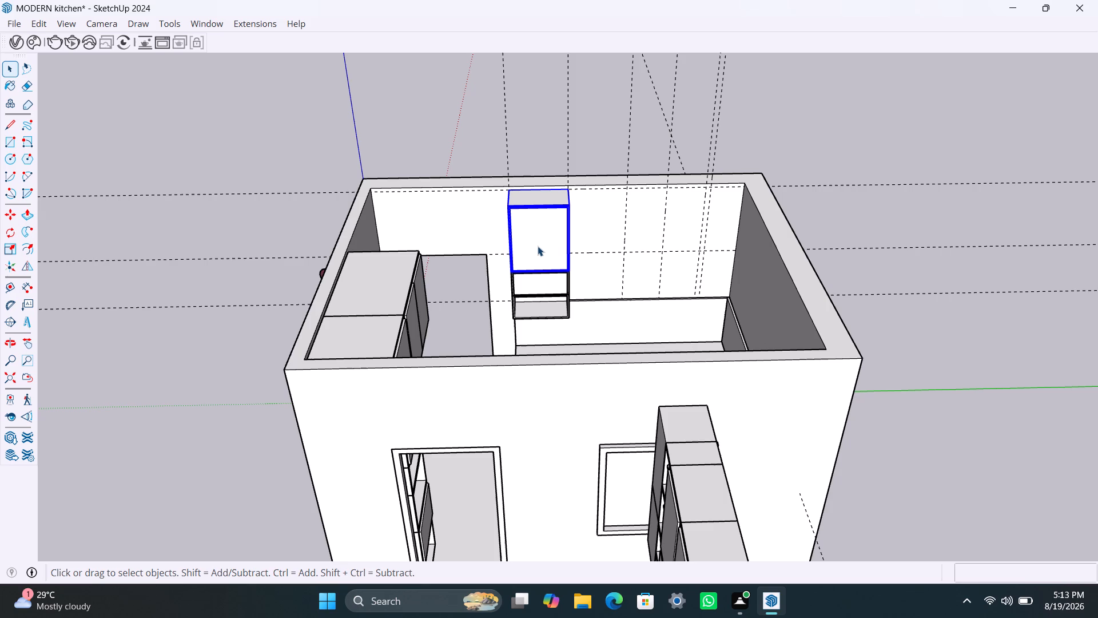
pyautogui.keyDown('shift'); pyautogui.click(548, 293); pyautogui.keyUp('shift')
pyautogui.keyDown('shift'); pyautogui.click(549, 304); pyautogui.keyUp('shift')
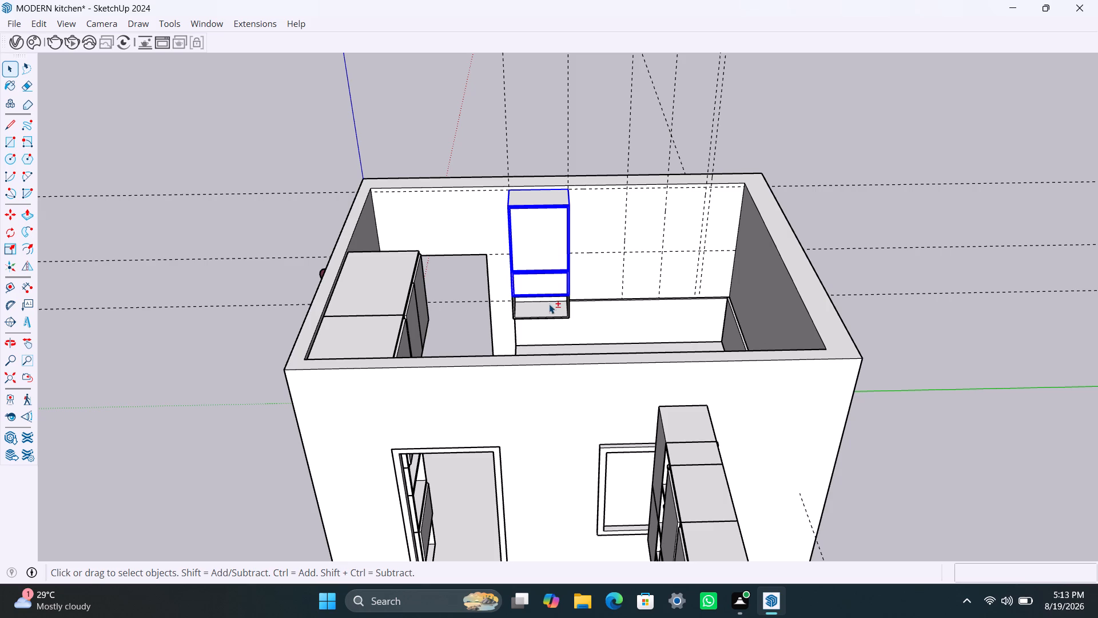
pyautogui.press('m')
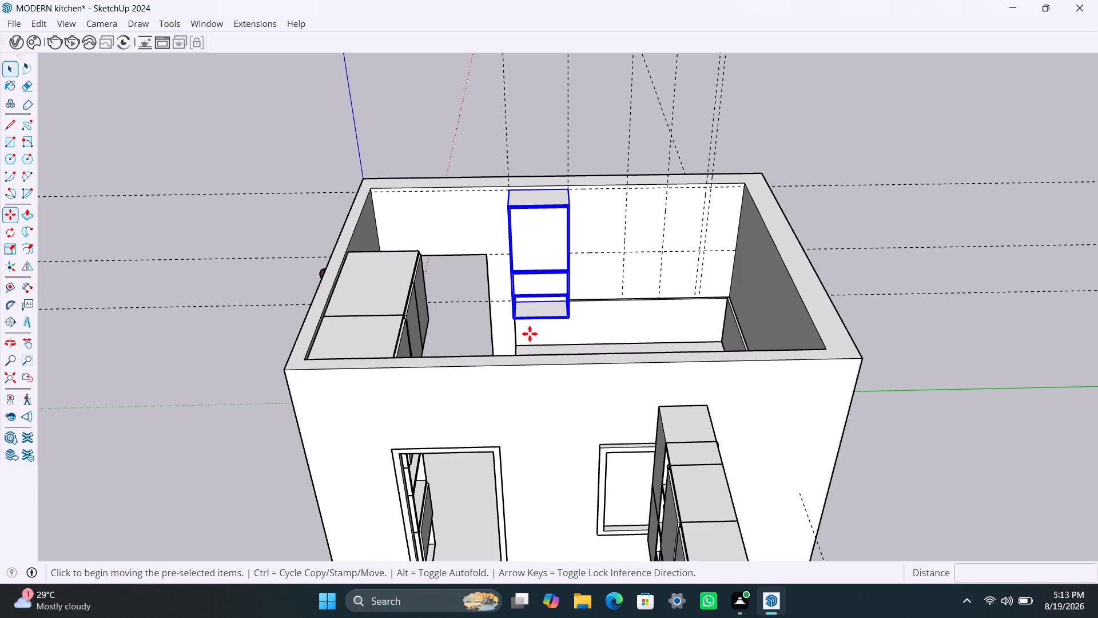
pyautogui.click(516, 320)
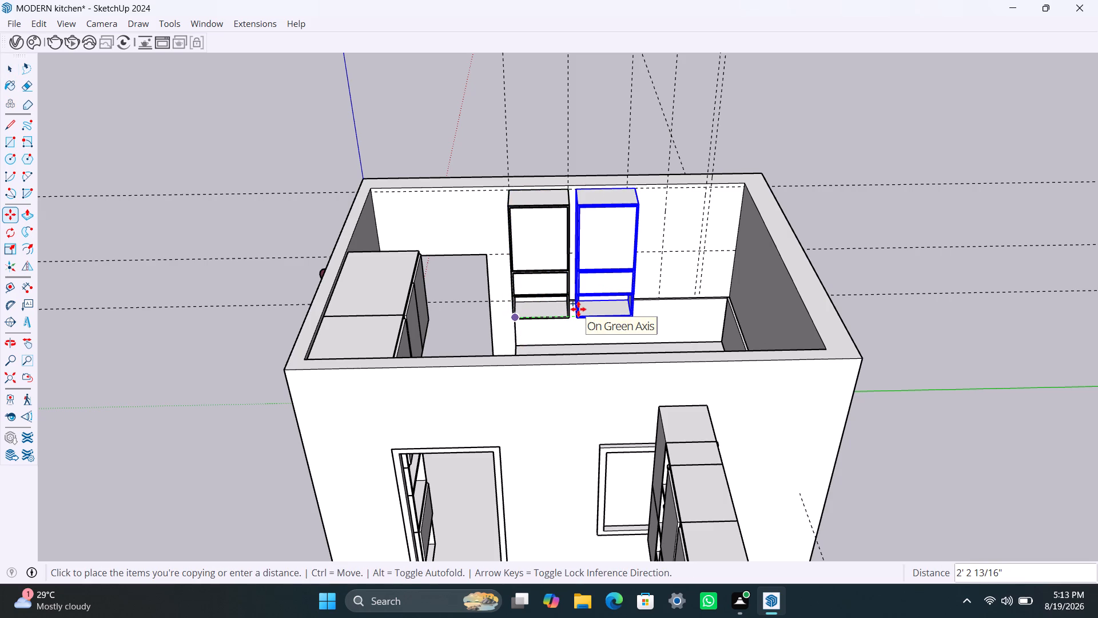
pyautogui.click(578, 309)
# Move the copied cabinet stack by its top front corner so it sits flush against the original stack.
pyautogui.scroll(20, 598, 196)
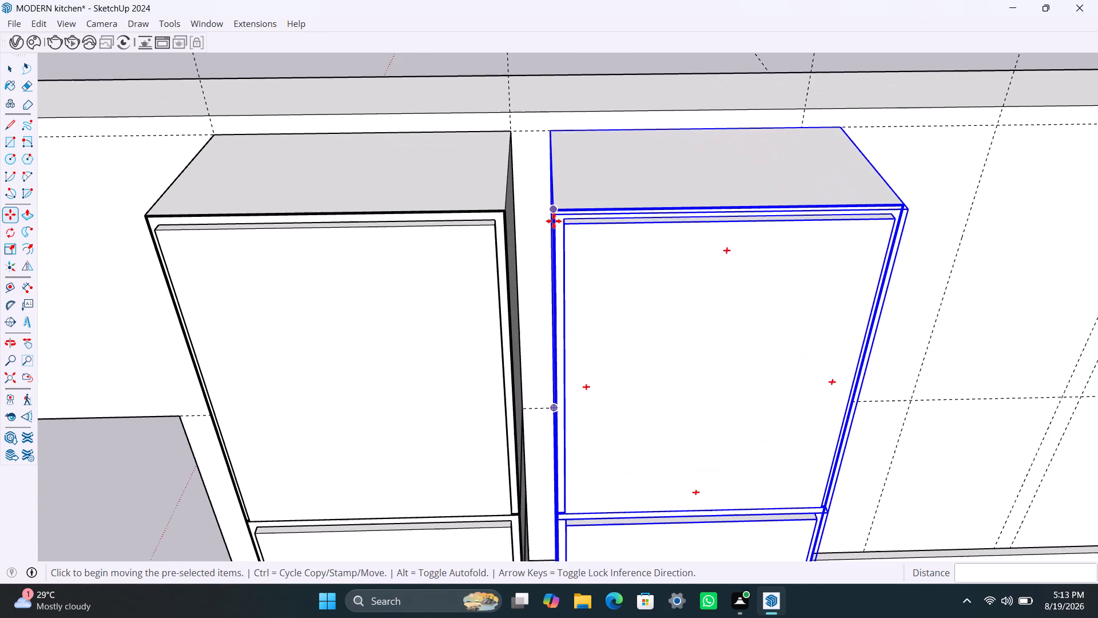
pyautogui.click(552, 212)
pyautogui.click(508, 212)
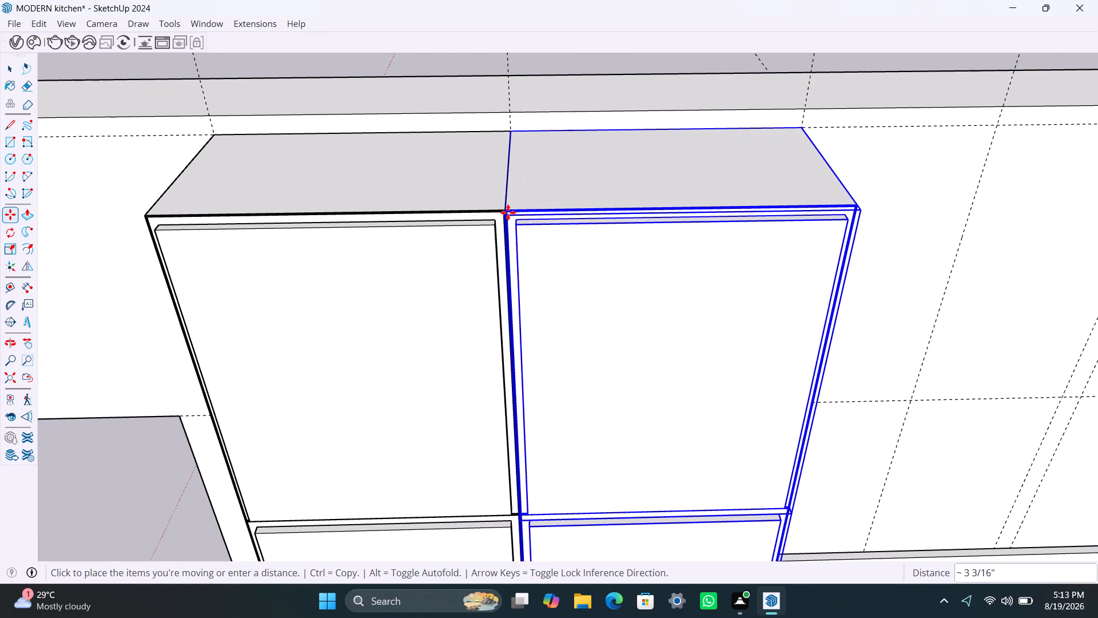
pyautogui.press('space')
pyautogui.scroll(-16, 879, 233)
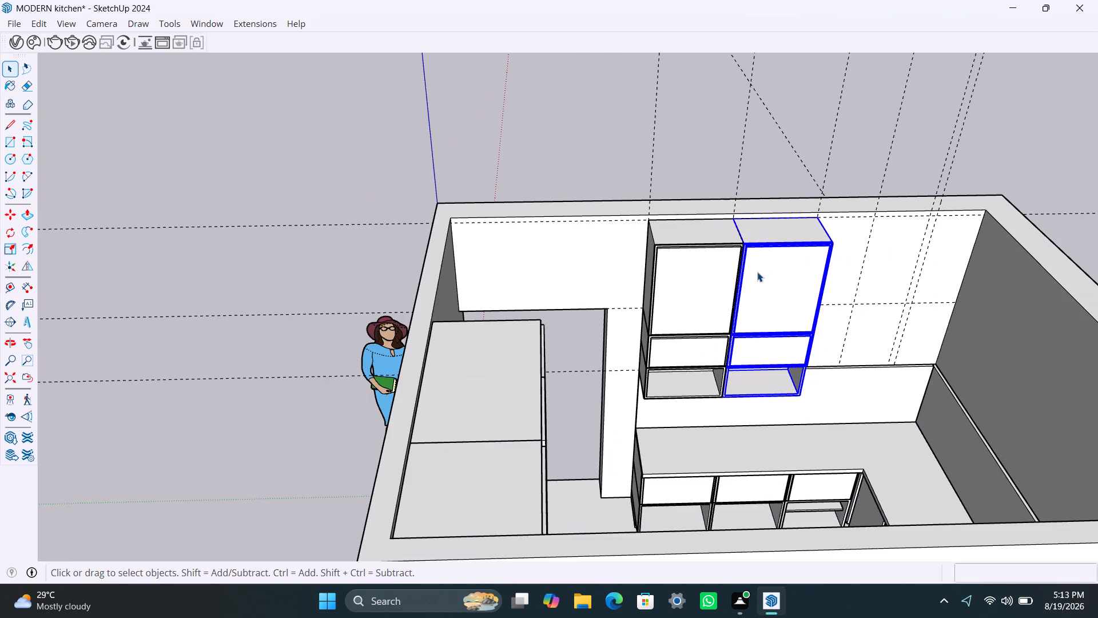
pyautogui.keyDown('shift'); pyautogui.moveTo(757, 272); pyautogui.dragTo(600, 245, button='middle'); pyautogui.keyUp('shift')
pyautogui.click(719, 109)
# Draw a rectangle about 1' 10" by 1' 4 1/8" on the wall beside the copied stack's lower part, and group it.
pyautogui.scroll(-2, 721, 215)
pyautogui.keyDown('shift'); pyautogui.moveTo(717, 220); pyautogui.dragTo(699, 217, button='middle'); pyautogui.keyUp('shift')
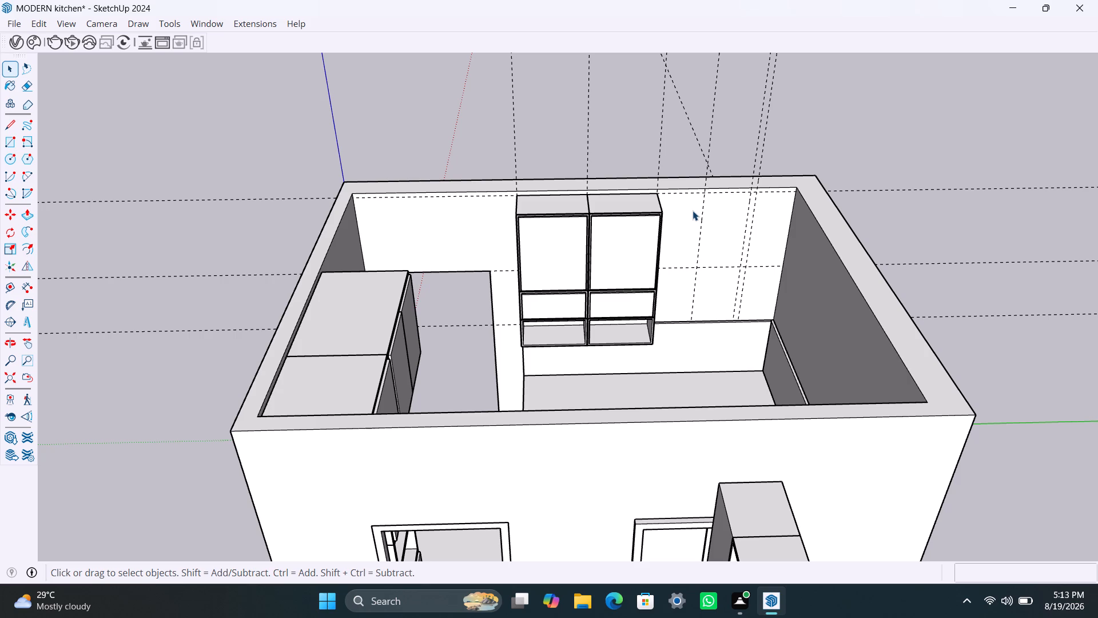
pyautogui.scroll(-3, 702, 288)
pyautogui.moveTo(678, 294); pyautogui.dragTo(623, 292, button='middle')
pyautogui.scroll(4, 677, 294)
pyautogui.moveTo(714, 312); pyautogui.dragTo(675, 307, button='middle')
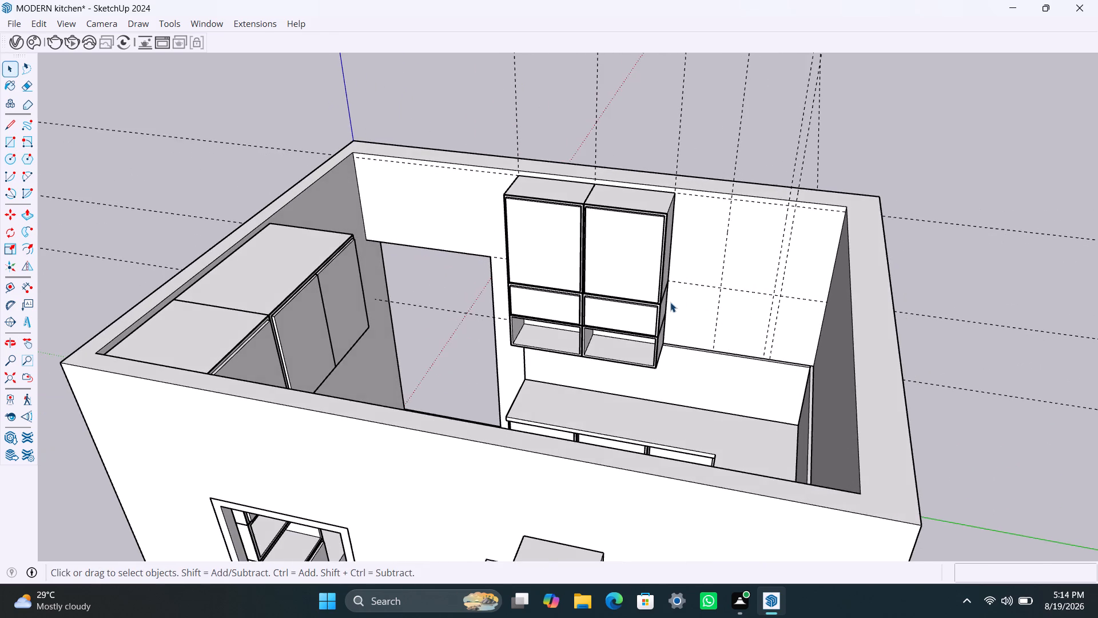
pyautogui.scroll(2, 670, 300)
pyautogui.press('r')
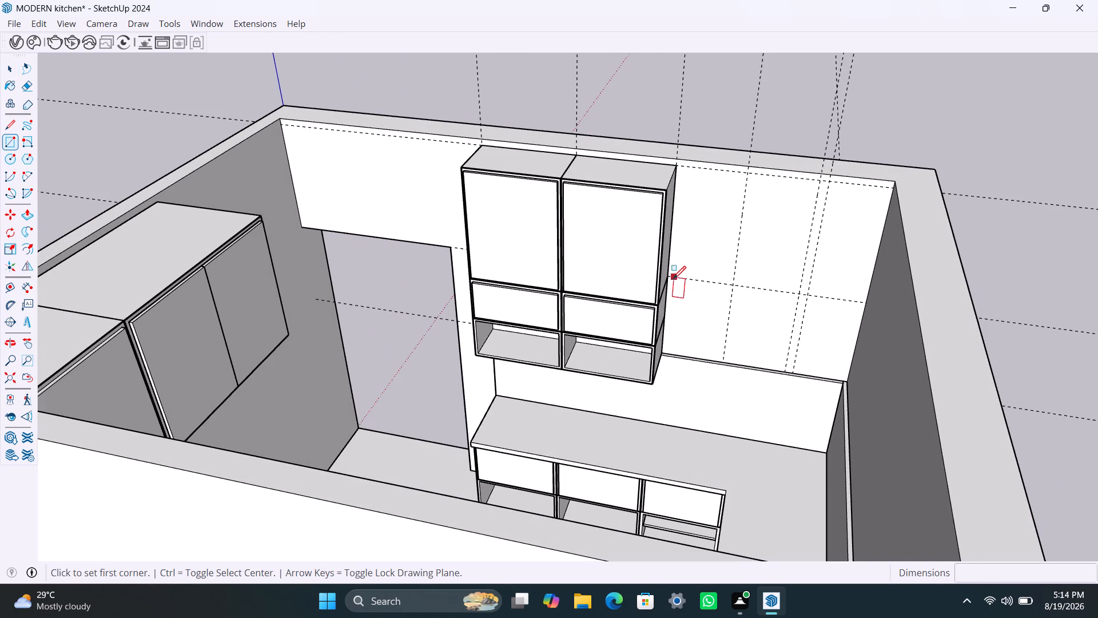
pyautogui.click(672, 279)
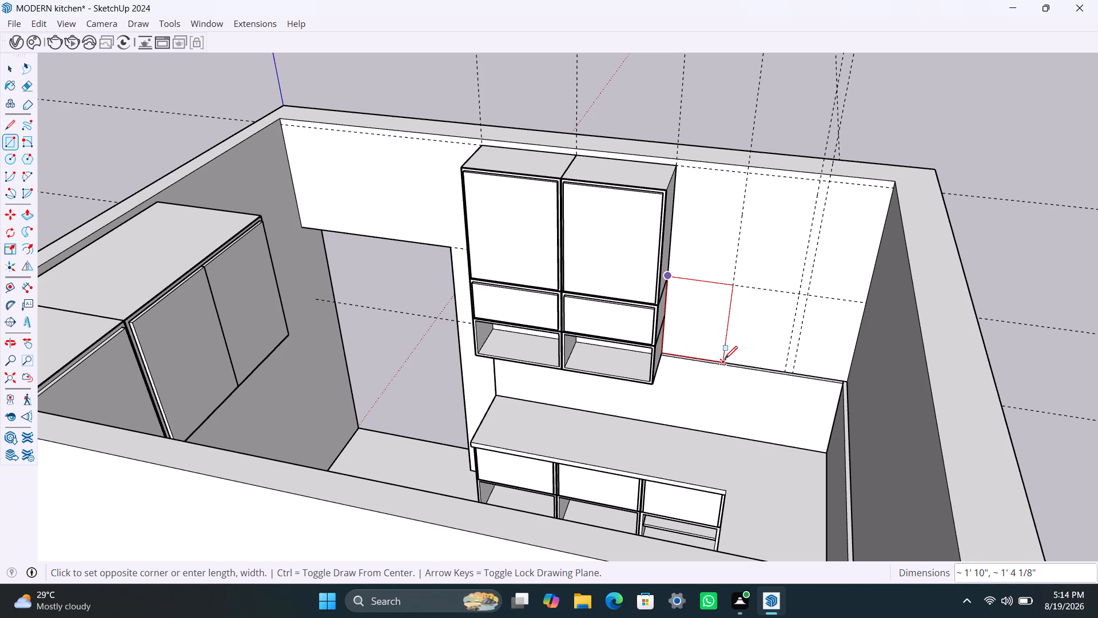
pyautogui.click(725, 359)
pyautogui.press('space')
pyautogui.doubleClick(703, 329)
pyautogui.rightClick(703, 329)
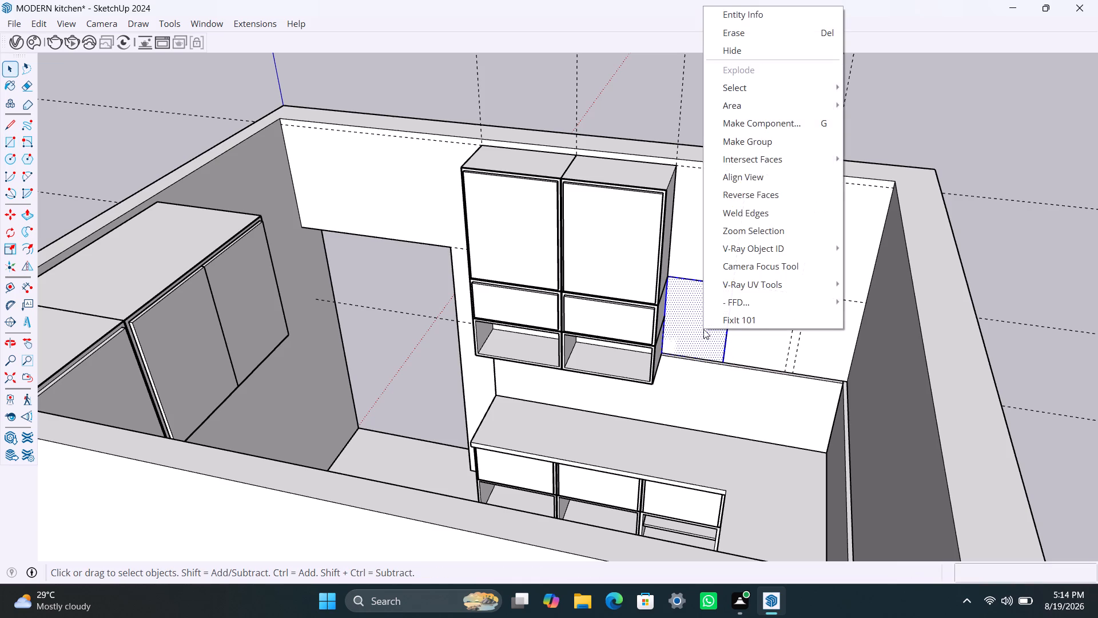
pyautogui.click(783, 145)
# Inside the new wall rectangle's group, extrude the face 350 mm into a box, and leave the group.
pyautogui.tripleClick(694, 327)
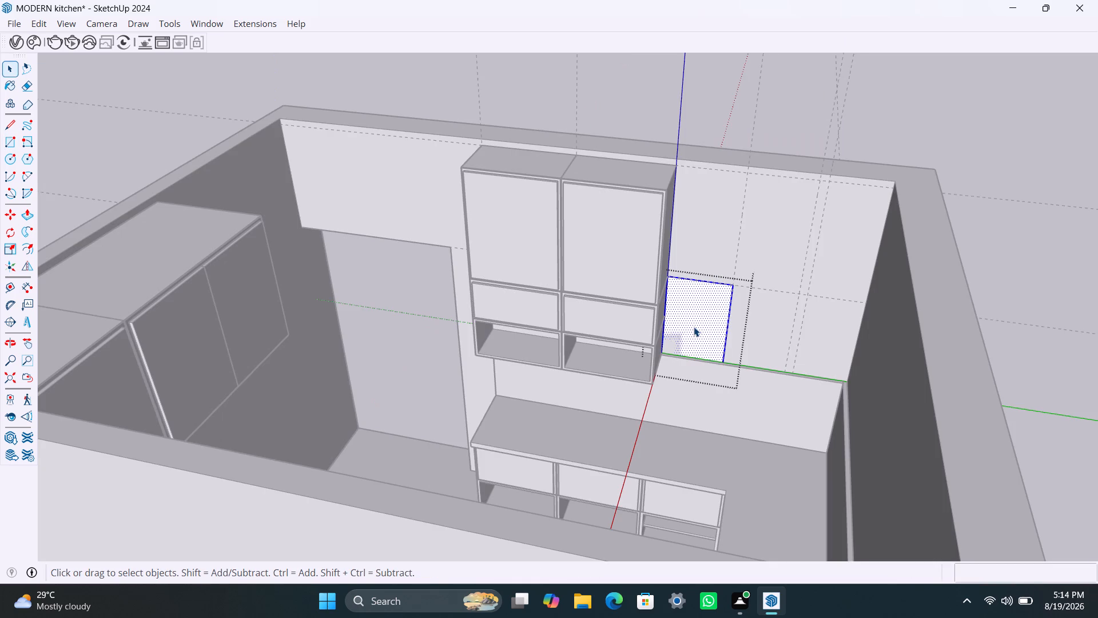
pyautogui.press('p')
pyautogui.click(694, 327)
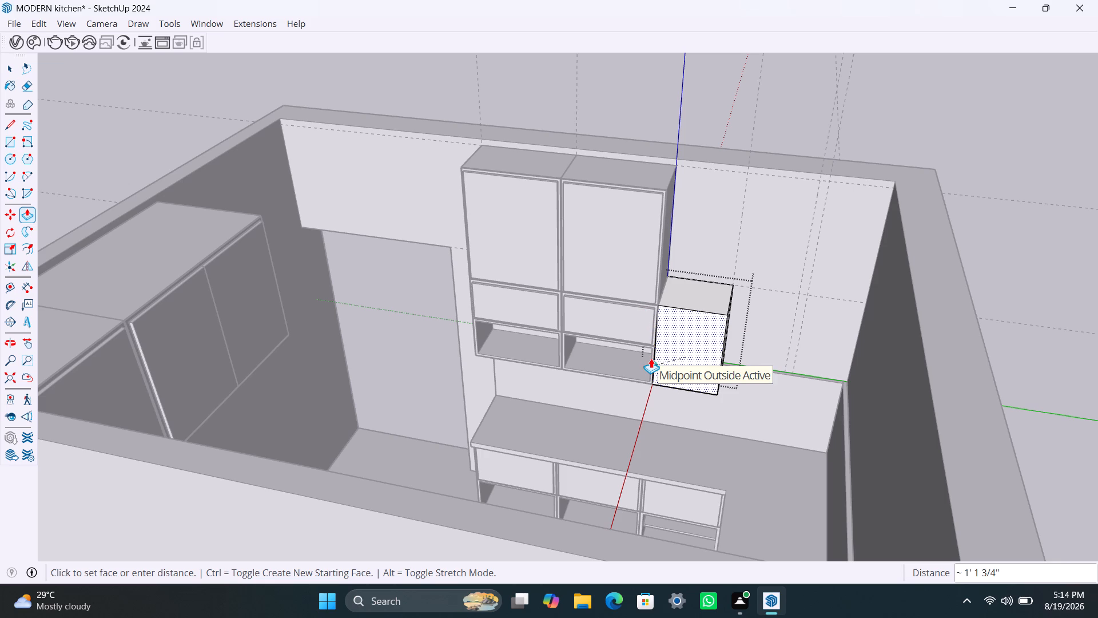
pyautogui.write('350MM')
pyautogui.press('Return')
pyautogui.press('space')
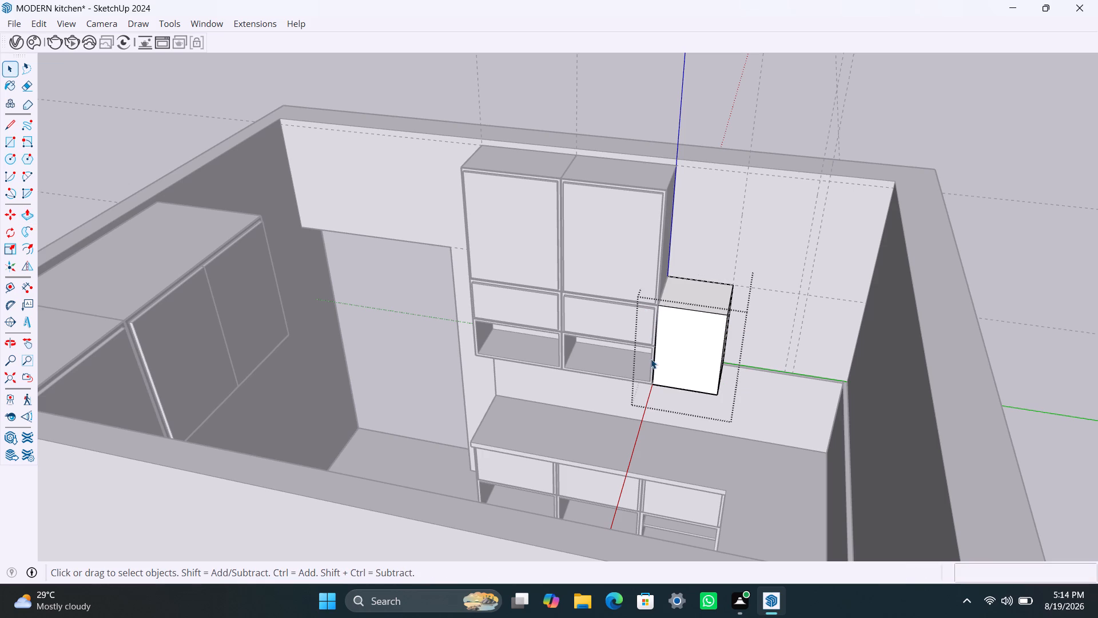
pyautogui.click(792, 124)
# Copy the new plain box straight up so the copy rests directly on top of it.
pyautogui.scroll(2, 685, 355)
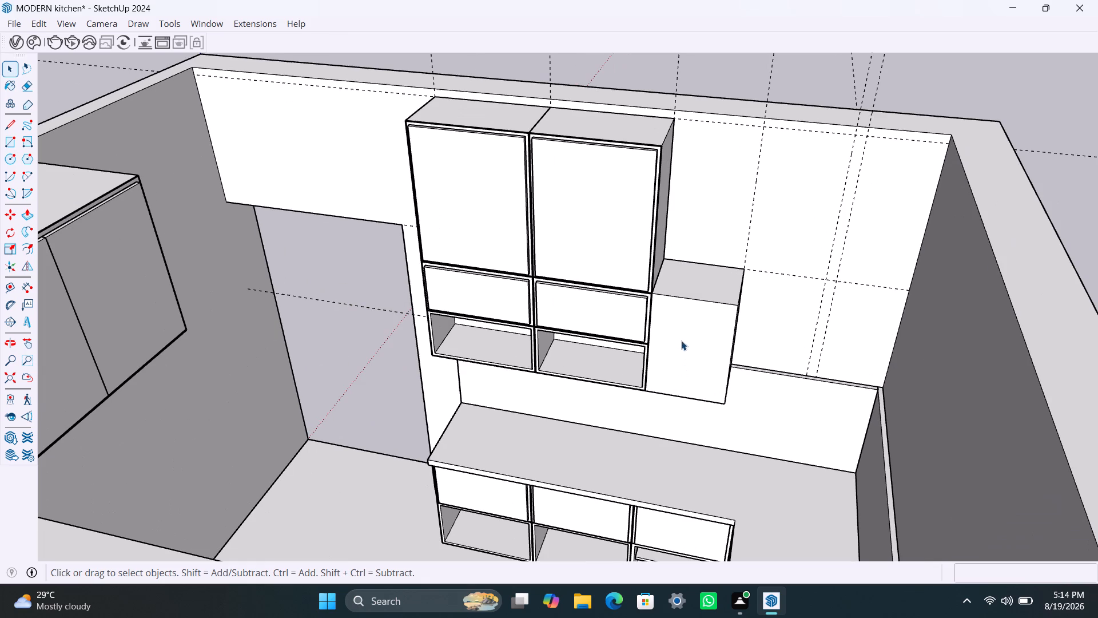
pyautogui.click(679, 335)
pyautogui.press('m')
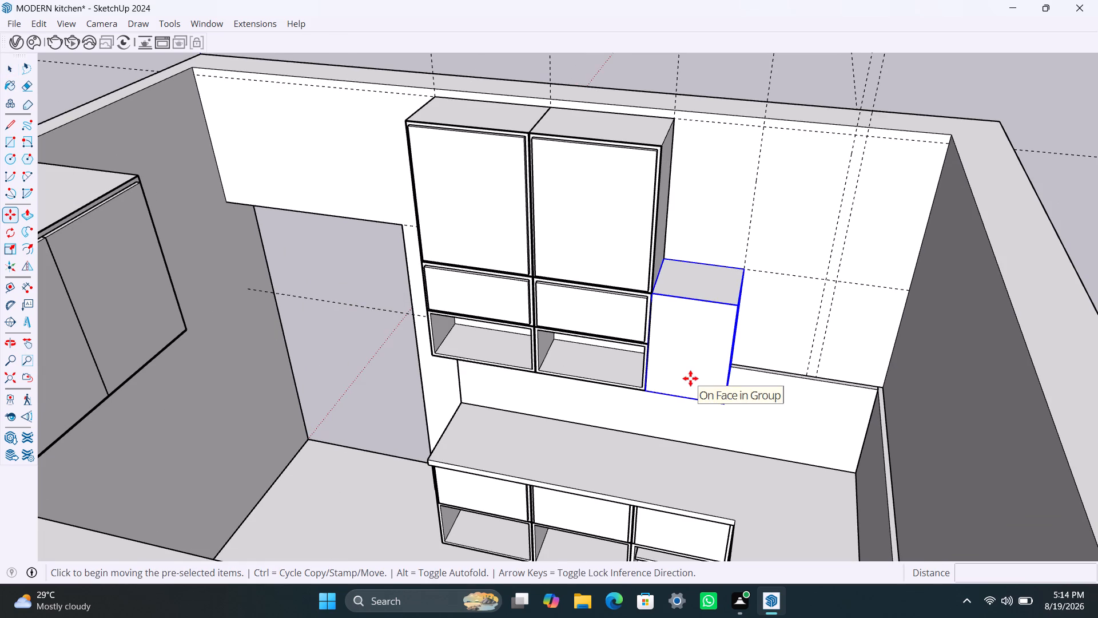
pyautogui.click(721, 405)
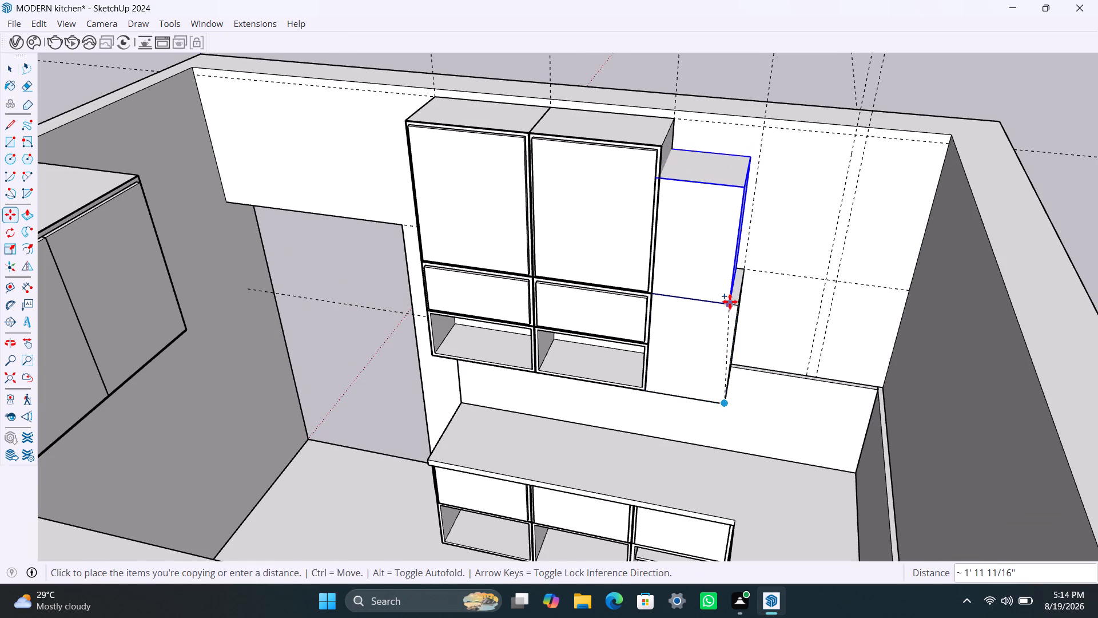
pyautogui.click(735, 307)
pyautogui.press('space')
# Inside the upper copy's group, raise the top face about 5 7/8" level with the neighbouring cabinets, and leave the group.
pyautogui.click(709, 173)
pyautogui.tripleClick(709, 172)
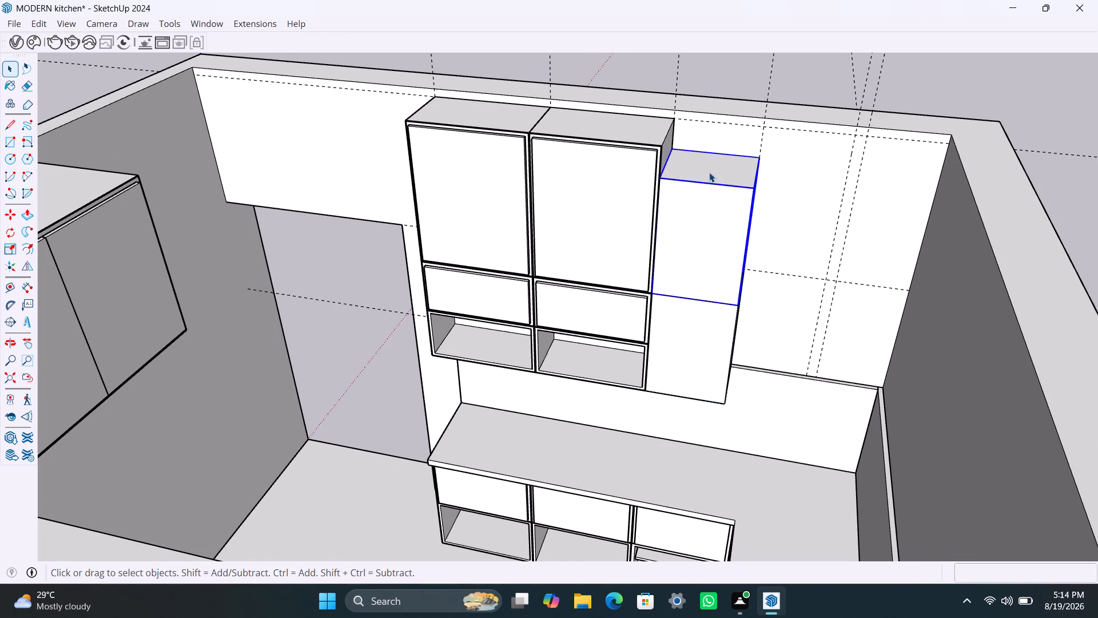
pyautogui.click(709, 172)
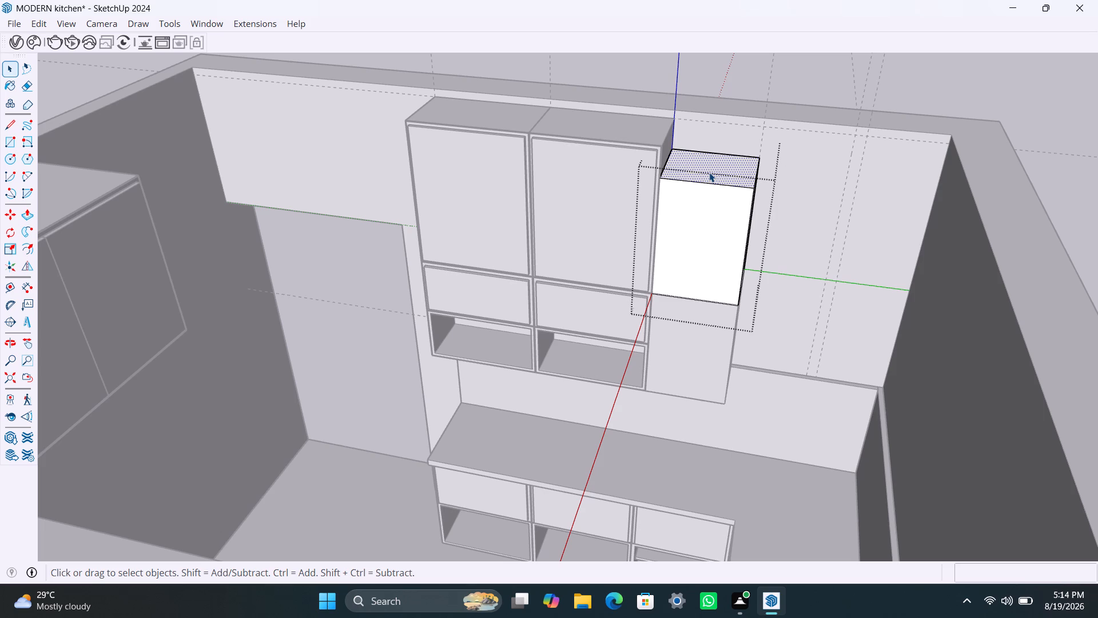
pyautogui.press('p')
pyautogui.click(709, 172)
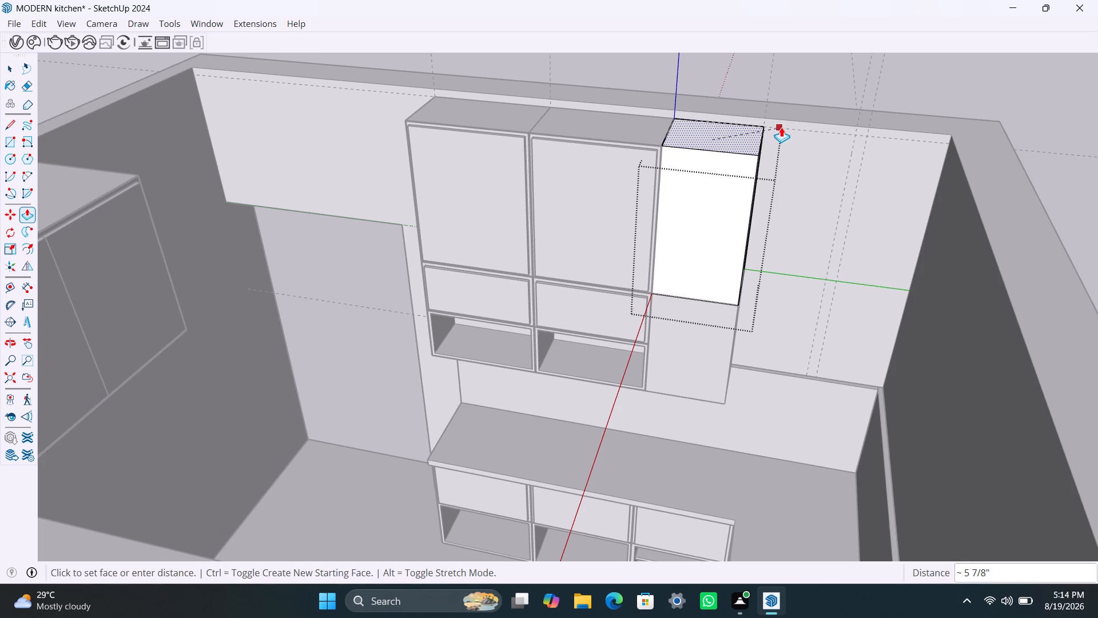
pyautogui.click(781, 127)
pyautogui.press('space')
pyautogui.click(802, 93)
pyautogui.scroll(-4, 782, 167)
pyautogui.scroll(-3, 735, 186)
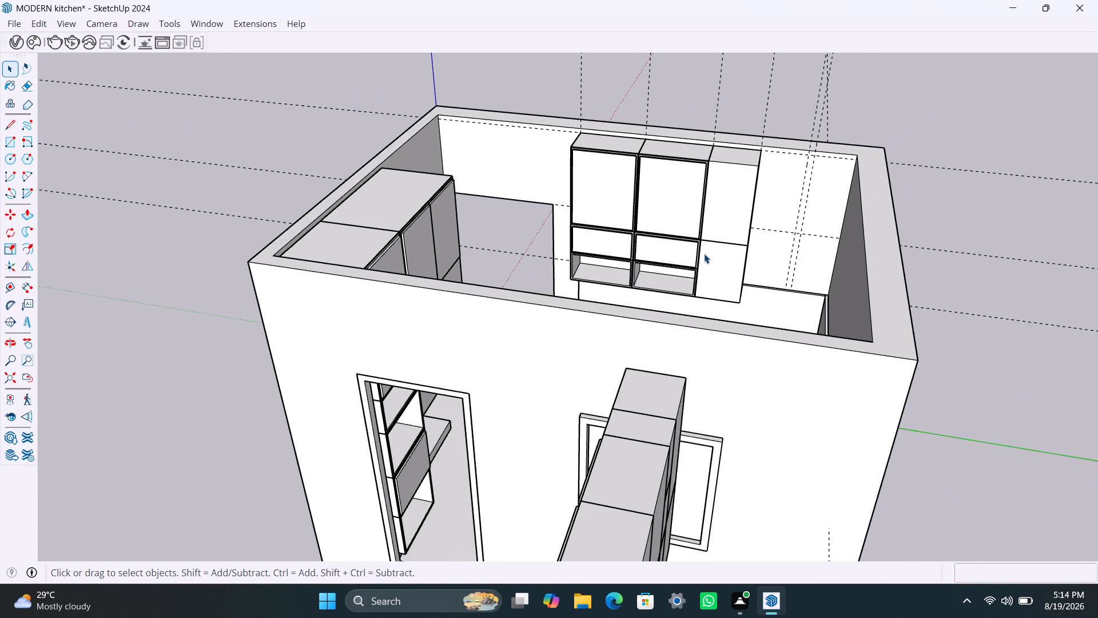
# Delete the upper plain box stacked on the lower one beside the right-hand back-wall cabinets.
pyautogui.moveTo(715, 261); pyautogui.dragTo(731, 268, button='middle')
pyautogui.scroll(7, 731, 268)
pyautogui.click(706, 265)
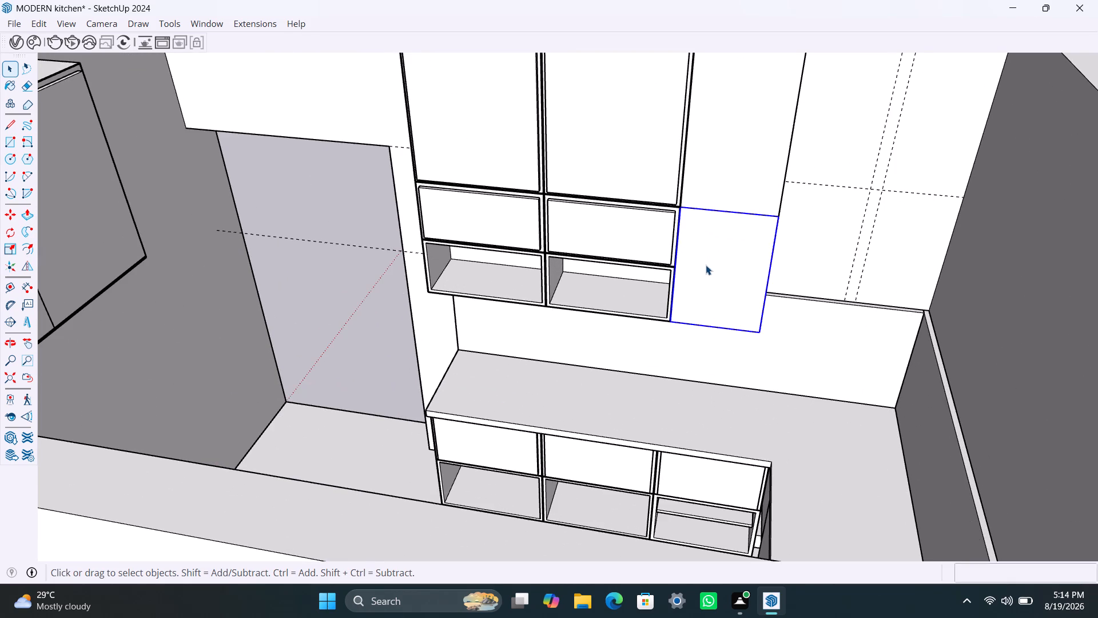
pyautogui.click(706, 265)
pyautogui.click(740, 141)
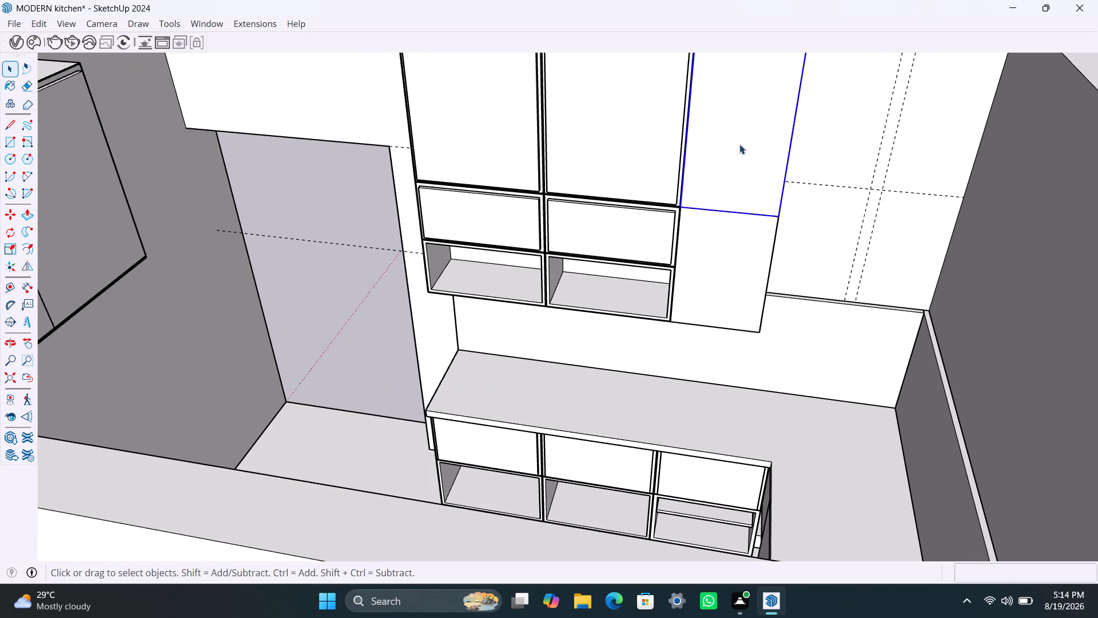
pyautogui.press('Delete')
# Inside the remaining plain box's group, push the top face down 300 mm, and leave the group.
pyautogui.scroll(-2, 718, 211)
pyautogui.moveTo(718, 211); pyautogui.dragTo(714, 225, button='middle')
pyautogui.tripleClick(729, 211)
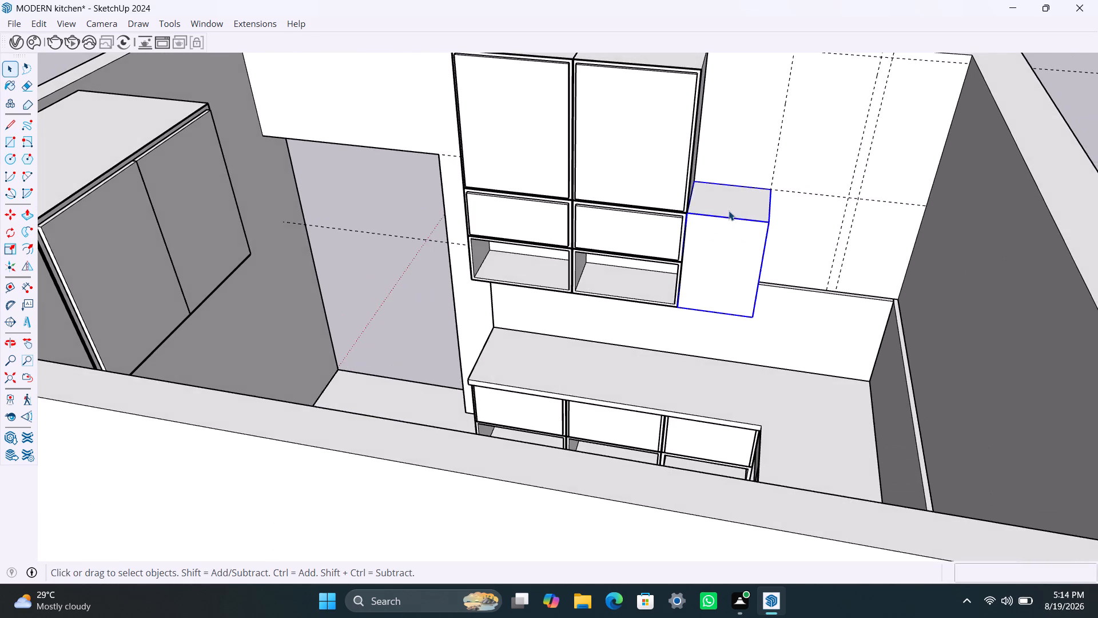
pyautogui.click(731, 207)
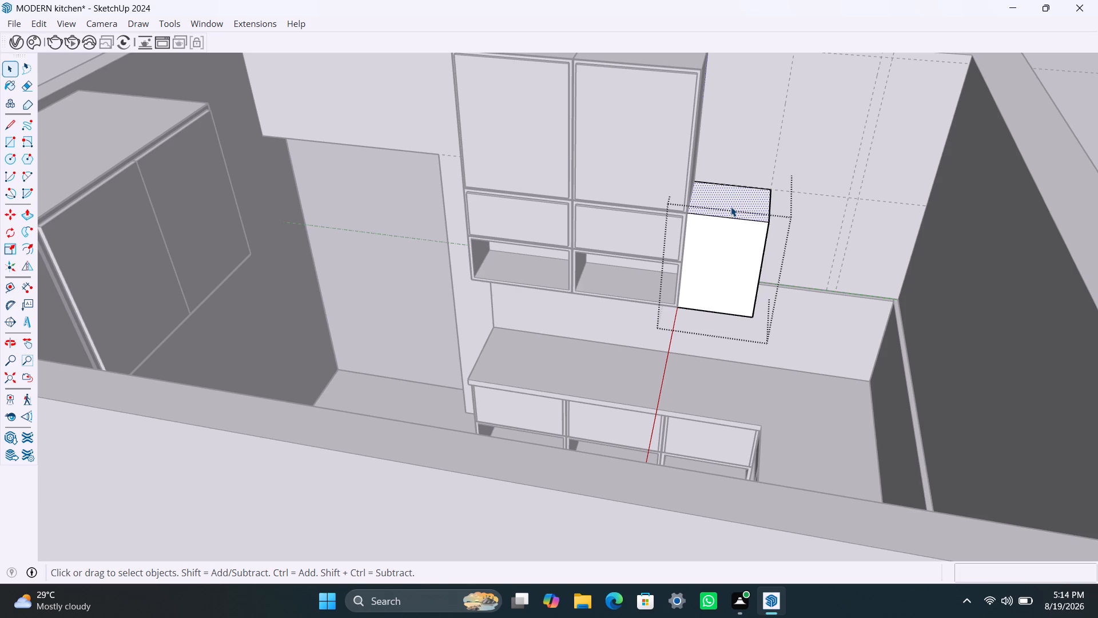
pyautogui.press('p')
pyautogui.click(731, 207)
pyautogui.write('300MM')
pyautogui.press('Return')
pyautogui.press('space')
pyautogui.click(806, 286)
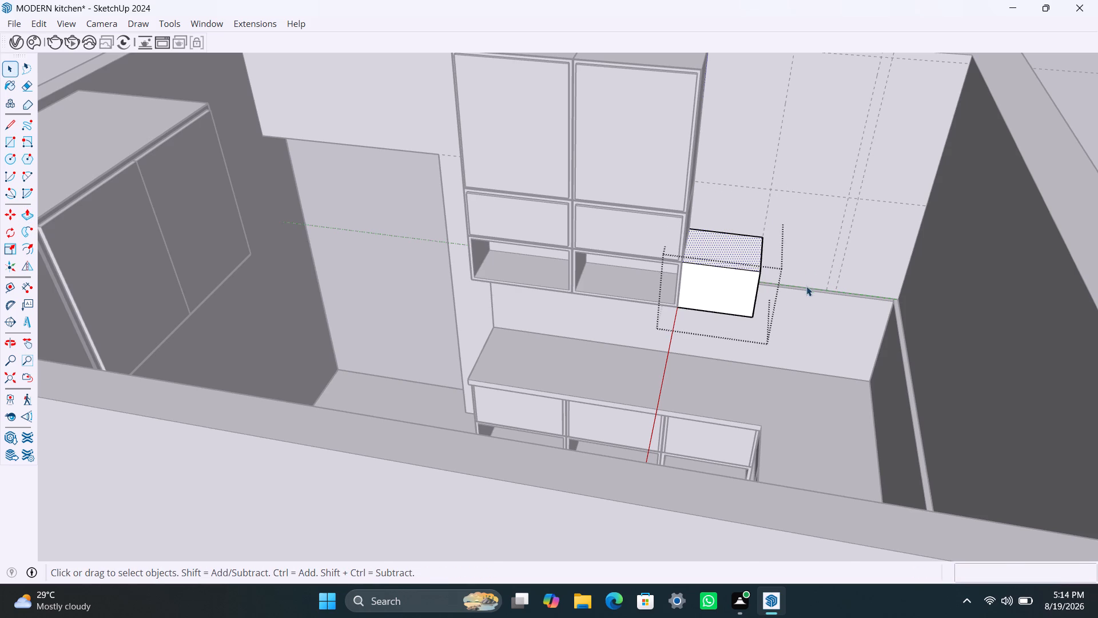
# Copy the shortened box straight up twice, about 11 13/16" each time, so the three boxes stack directly on one another.
pyautogui.click(709, 303)
pyautogui.press('m')
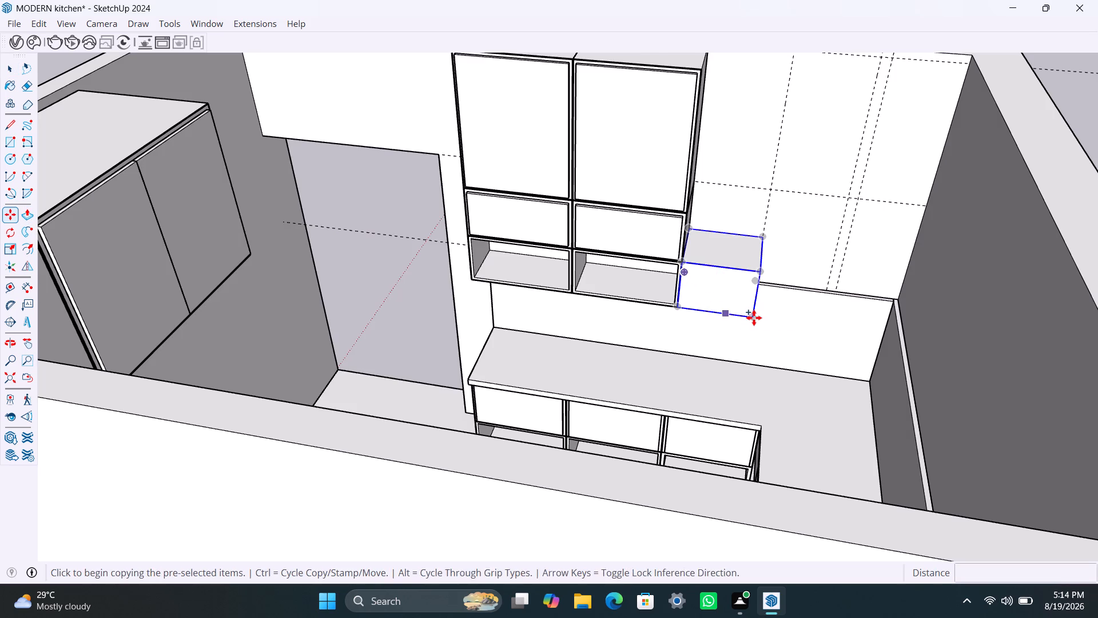
pyautogui.click(755, 318)
pyautogui.click(759, 267)
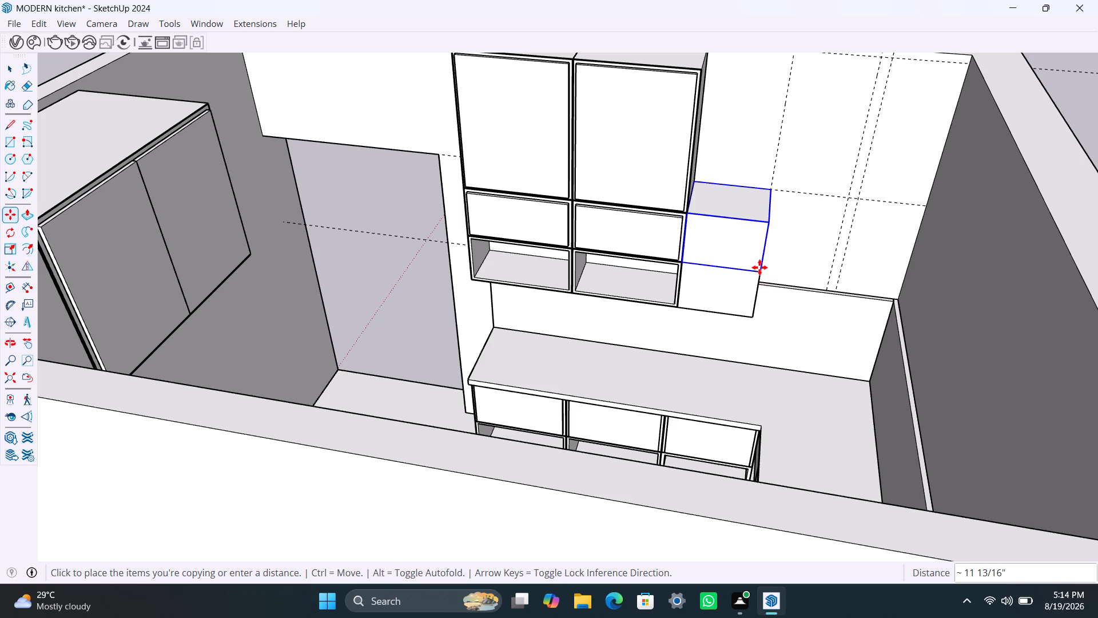
pyautogui.press('m')
pyautogui.click(760, 267)
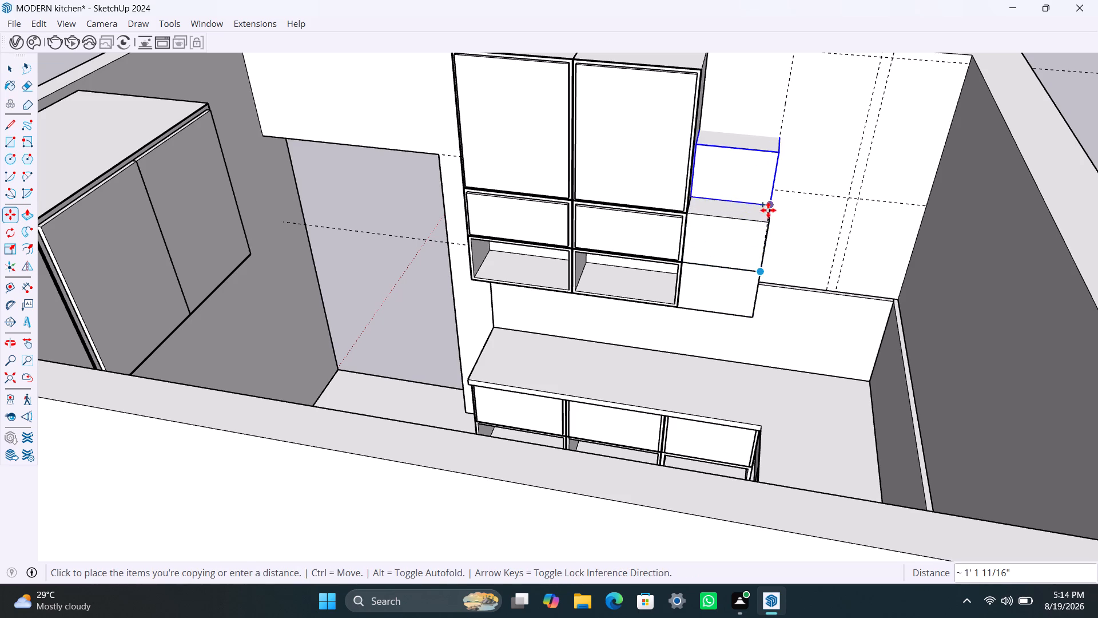
pyautogui.click(768, 218)
pyautogui.press('space')
# Inside the topmost copy's group, raise the top face level with the neighbouring cabinets' tops, and leave the group.
pyautogui.tripleClick(753, 155)
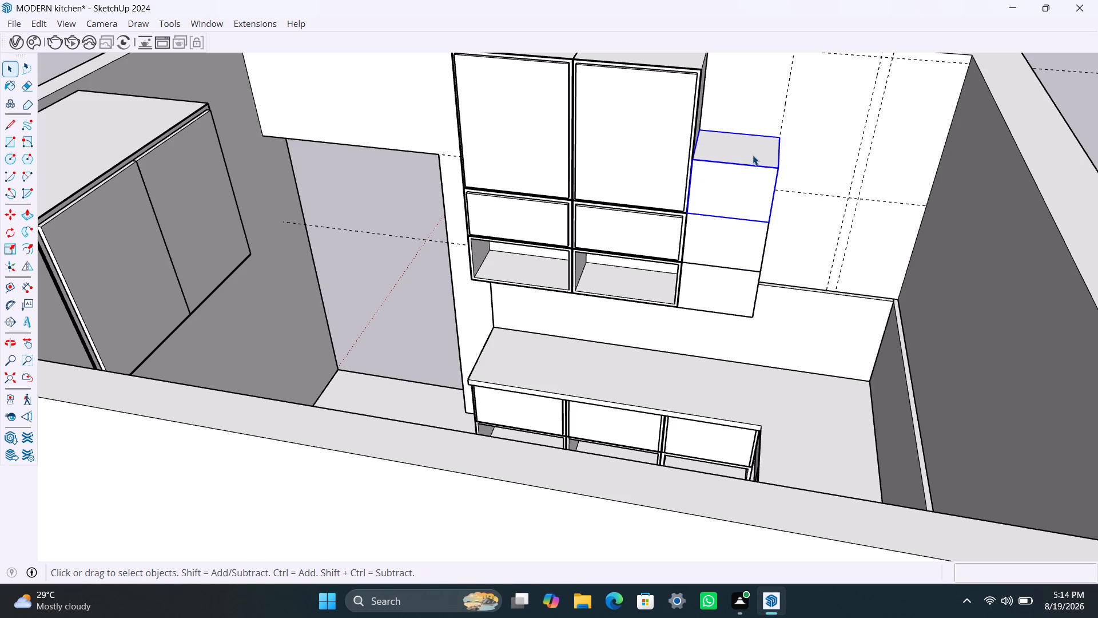
pyautogui.click(753, 155)
pyautogui.press('p')
pyautogui.click(753, 155)
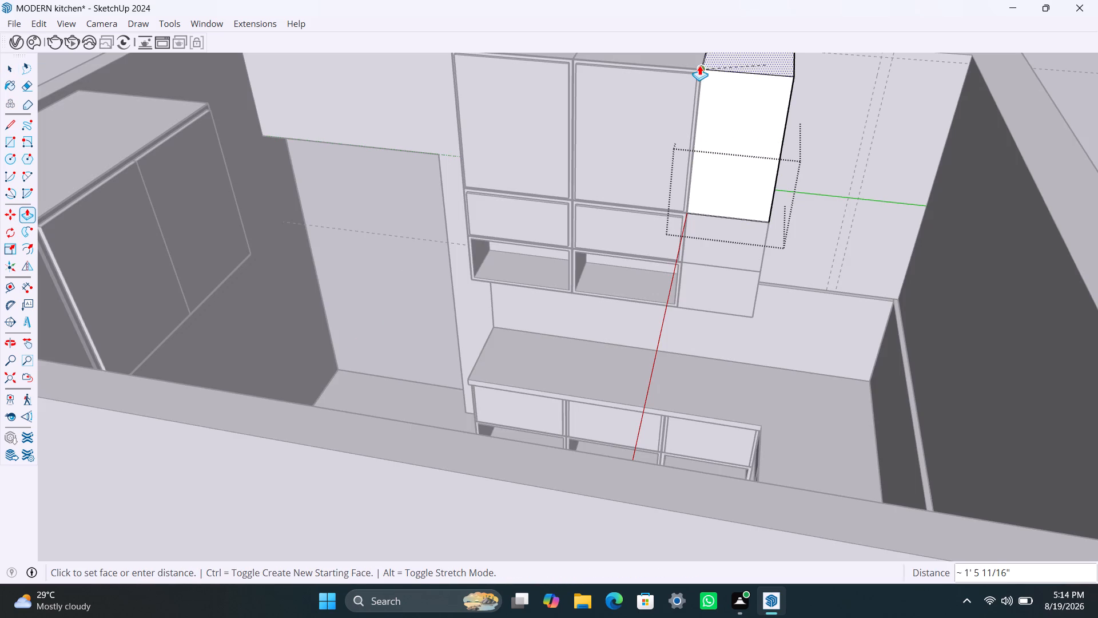
pyautogui.click(693, 60)
pyautogui.press('space')
pyautogui.scroll(-5, 837, 220)
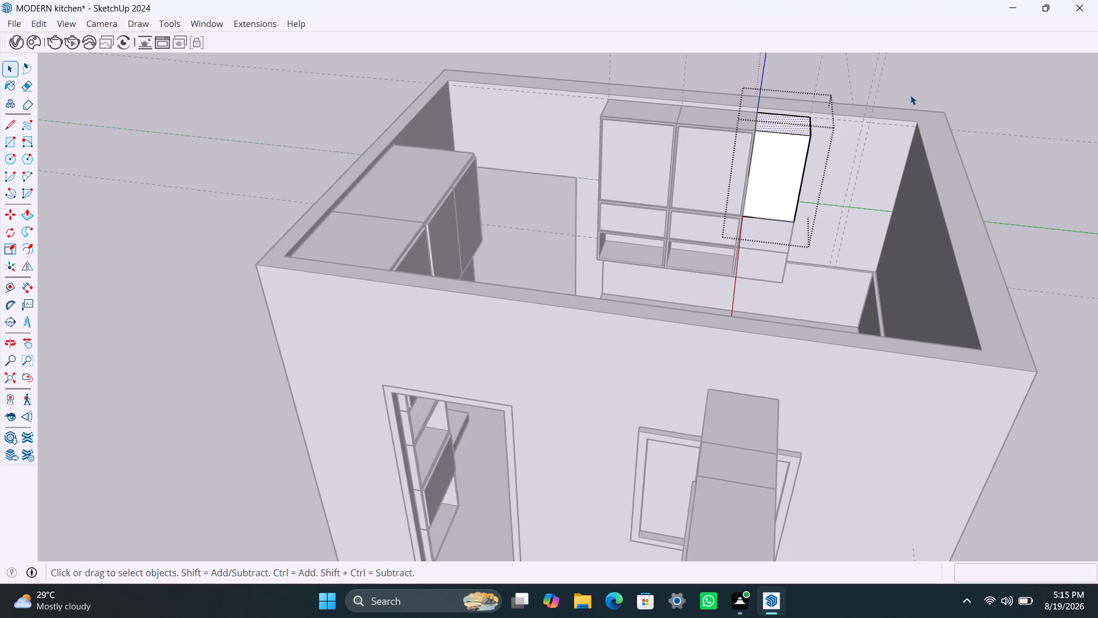
pyautogui.click(928, 84)
# Inside the lowest box's group, offset the front face's outline inward by 2.5 mm.
pyautogui.scroll(6, 731, 208)
pyautogui.click(773, 163)
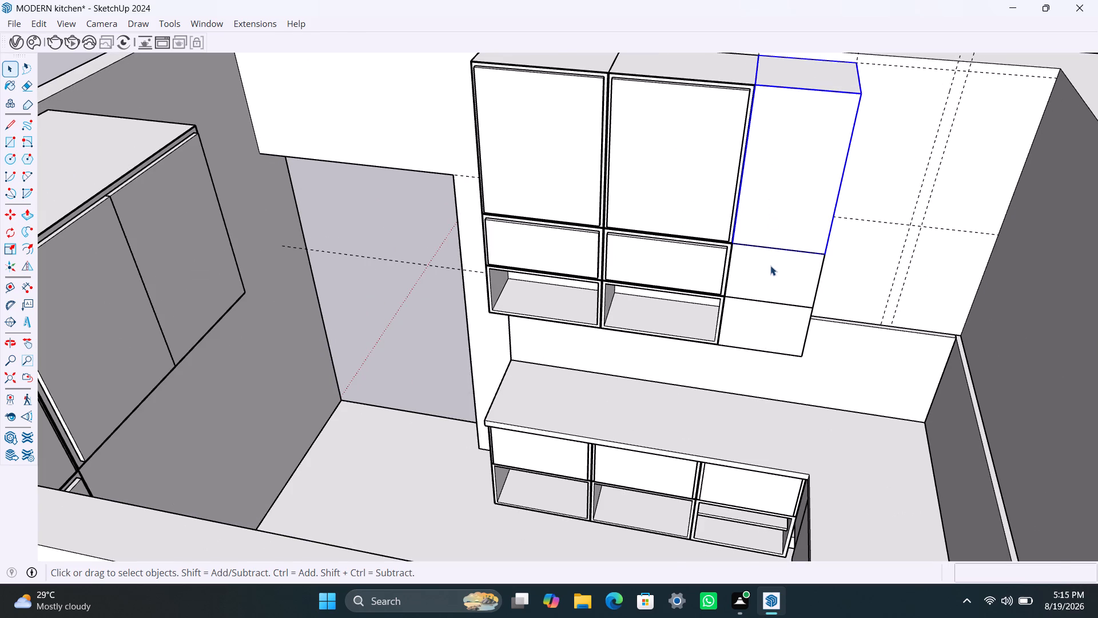
pyautogui.scroll(2, 770, 266)
pyautogui.tripleClick(753, 332)
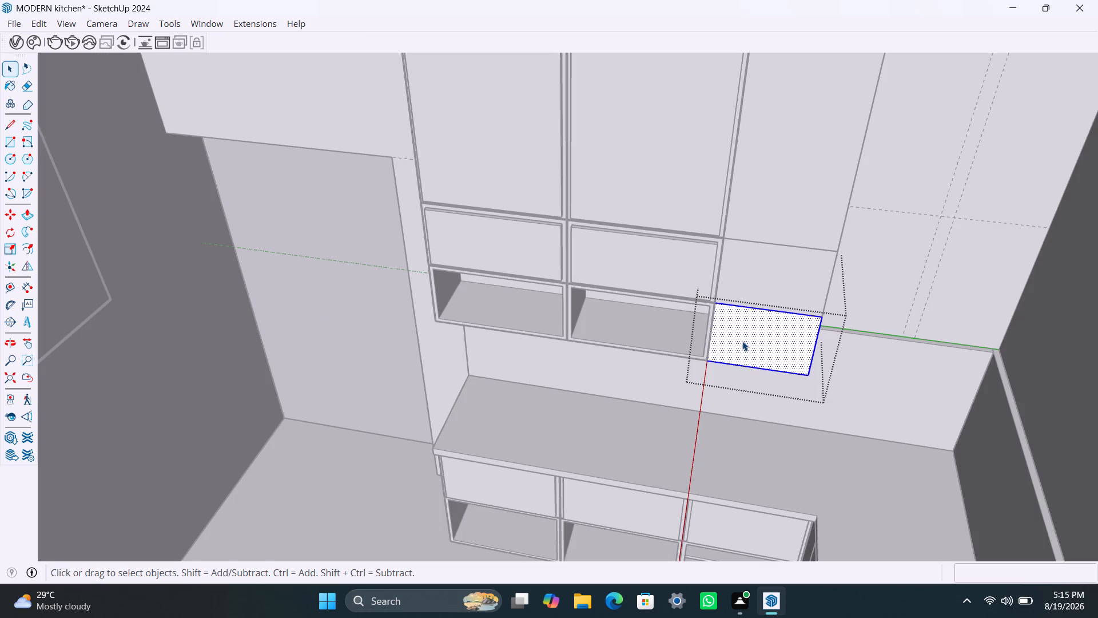
pyautogui.press('f')
pyautogui.click(742, 341)
pyautogui.write('2.6')
pyautogui.press('BackSpace')
pyautogui.write('5MM')
pyautogui.press('Return')
# Offset the lowest box's inner front face inward by 18 mm to outline the cabinet frame.
pyautogui.scroll(8, 737, 326)
pyautogui.click(732, 339)
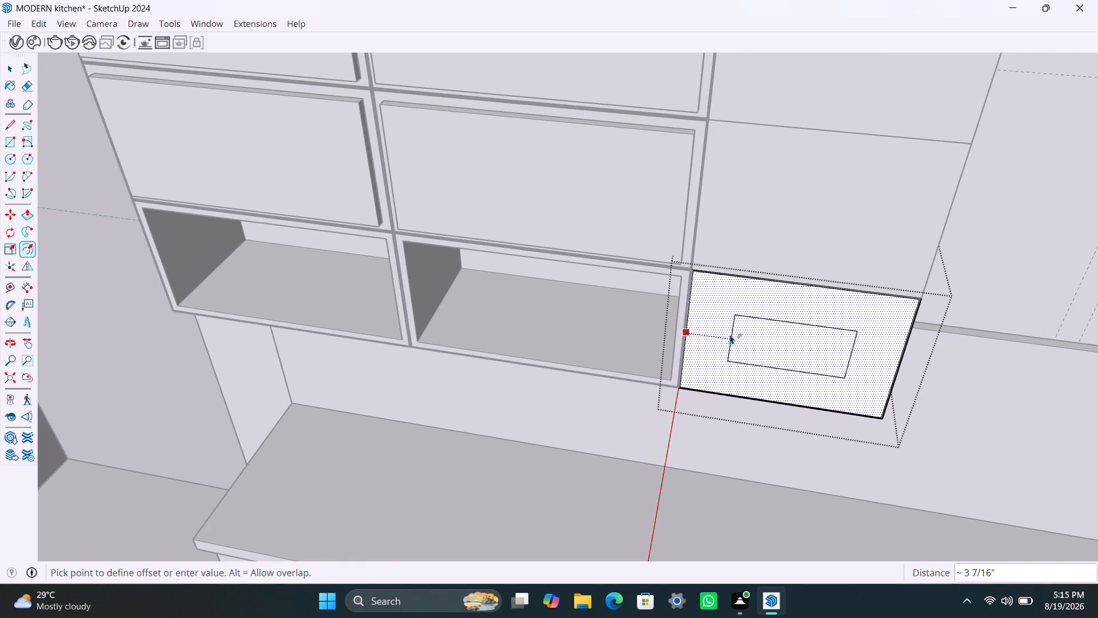
pyautogui.write('18MM')
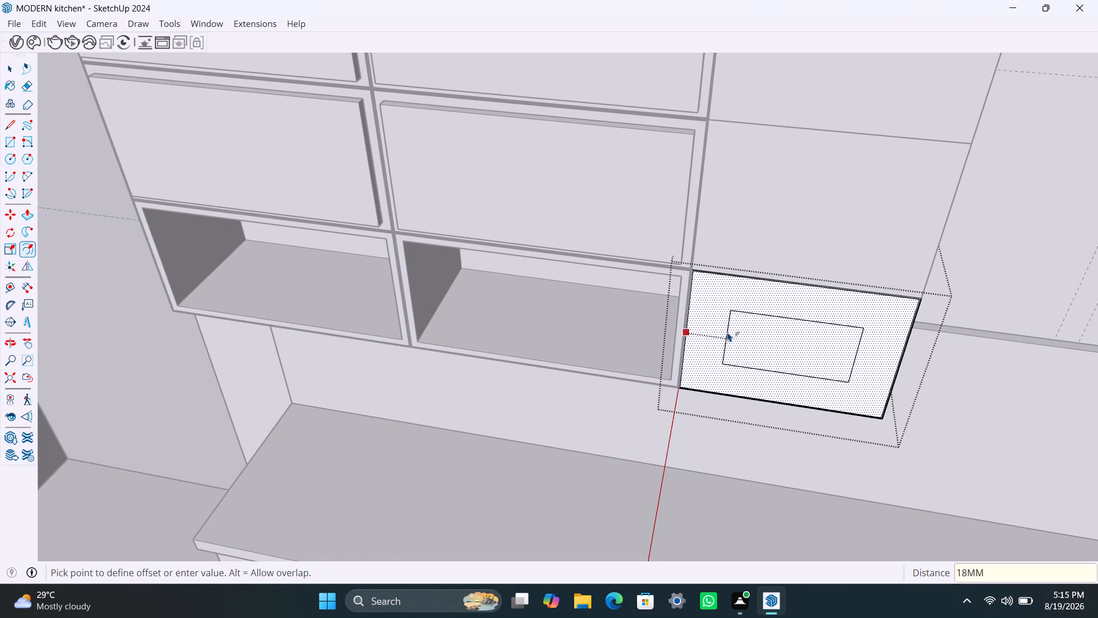
pyautogui.press('Return')
pyautogui.press('space')
# Delete the thin 2.5 mm rim face around the lowest box's front.
pyautogui.scroll(14, 703, 322)
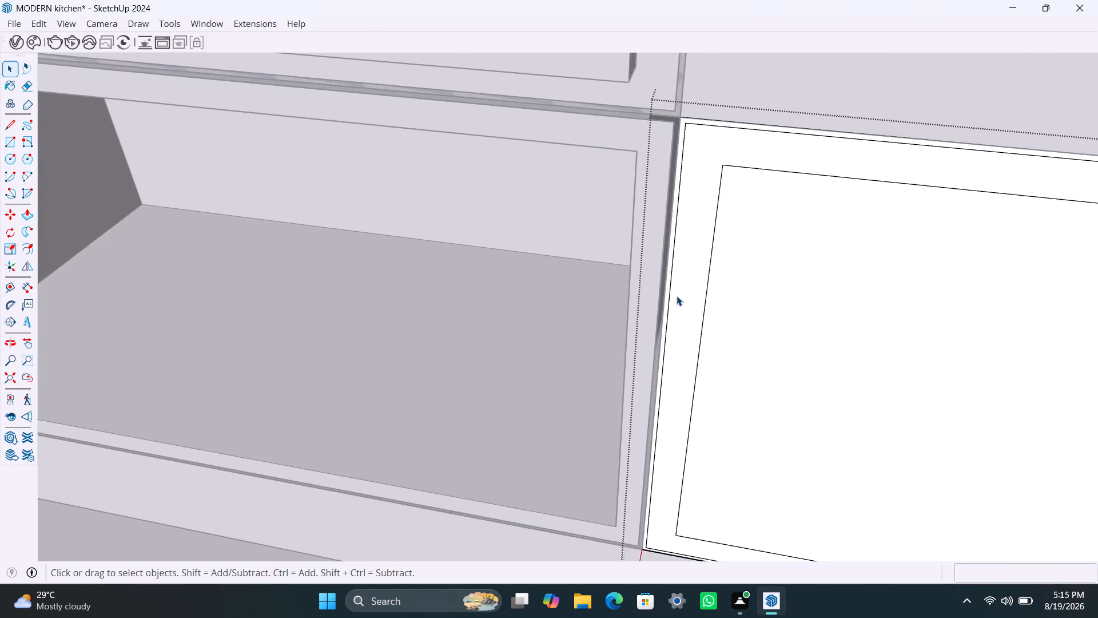
pyautogui.scroll(6, 677, 296)
pyautogui.click(666, 271)
pyautogui.press('Delete')
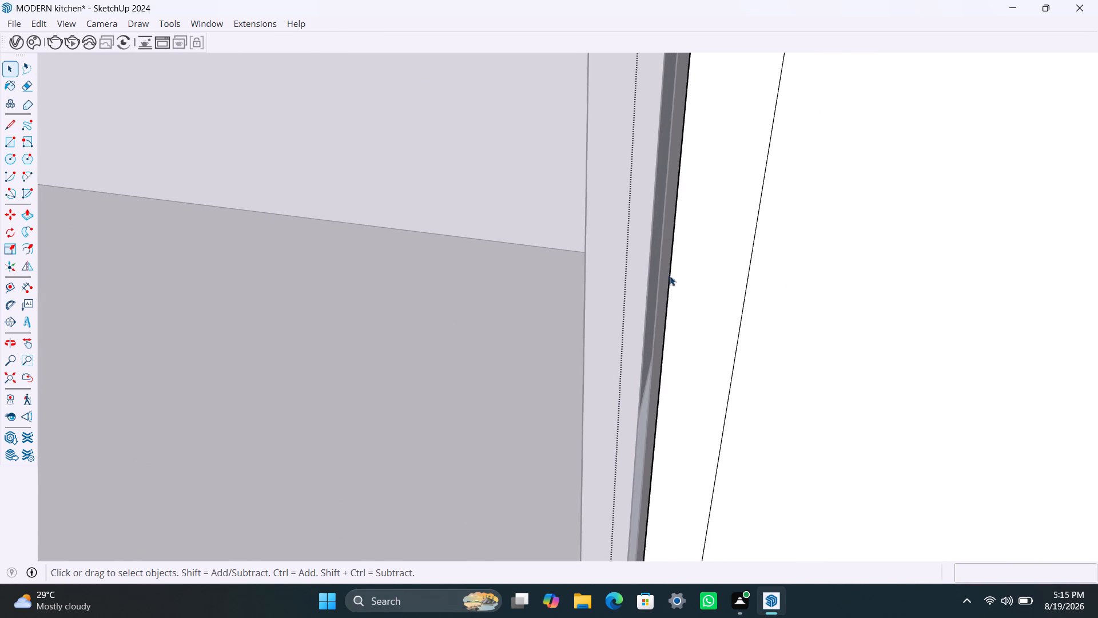
# Push the face inside the 18 mm frame 300 mm inward to hollow out the lowest box.
pyautogui.click(894, 306)
pyautogui.scroll(-12, 850, 328)
pyautogui.press('p')
pyautogui.click(849, 335)
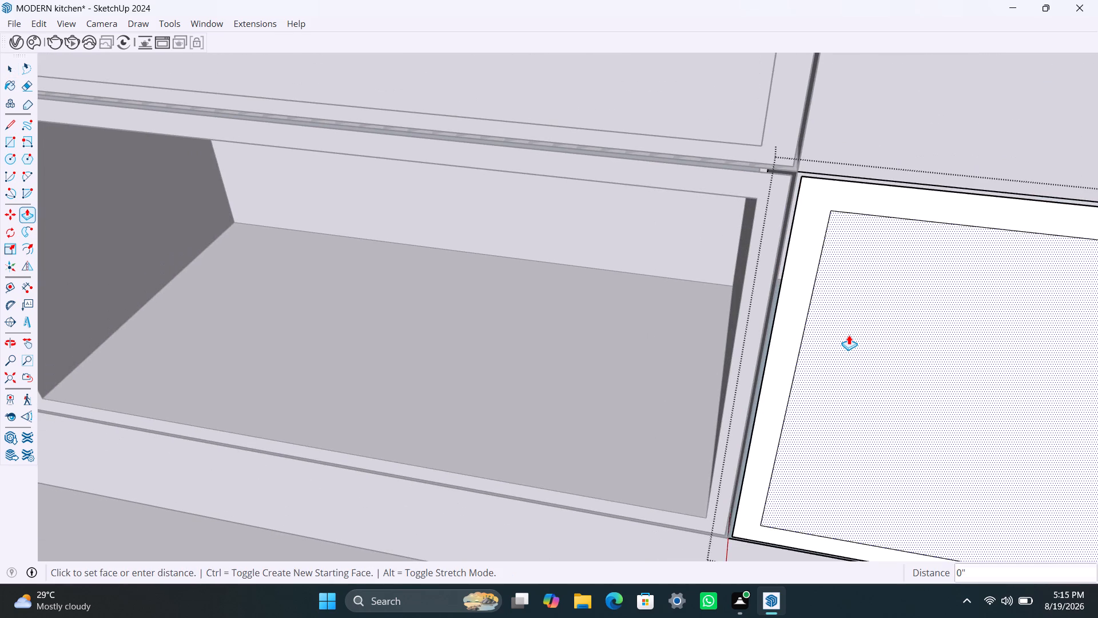
pyautogui.write('300MM')
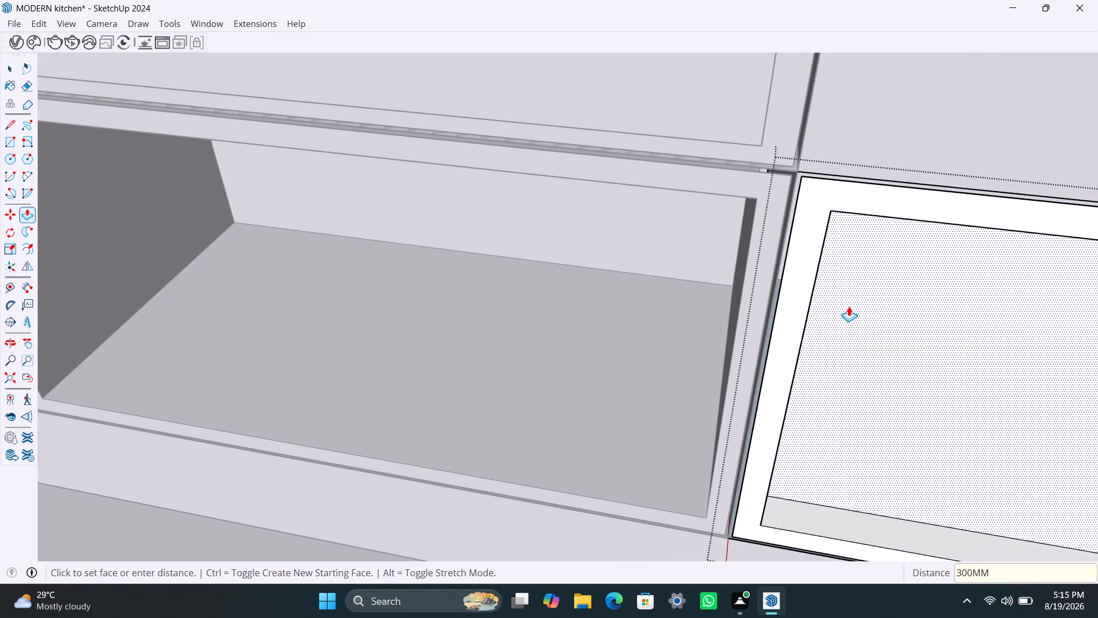
pyautogui.press('Return')
pyautogui.press('space')
pyautogui.scroll(-14, 814, 312)
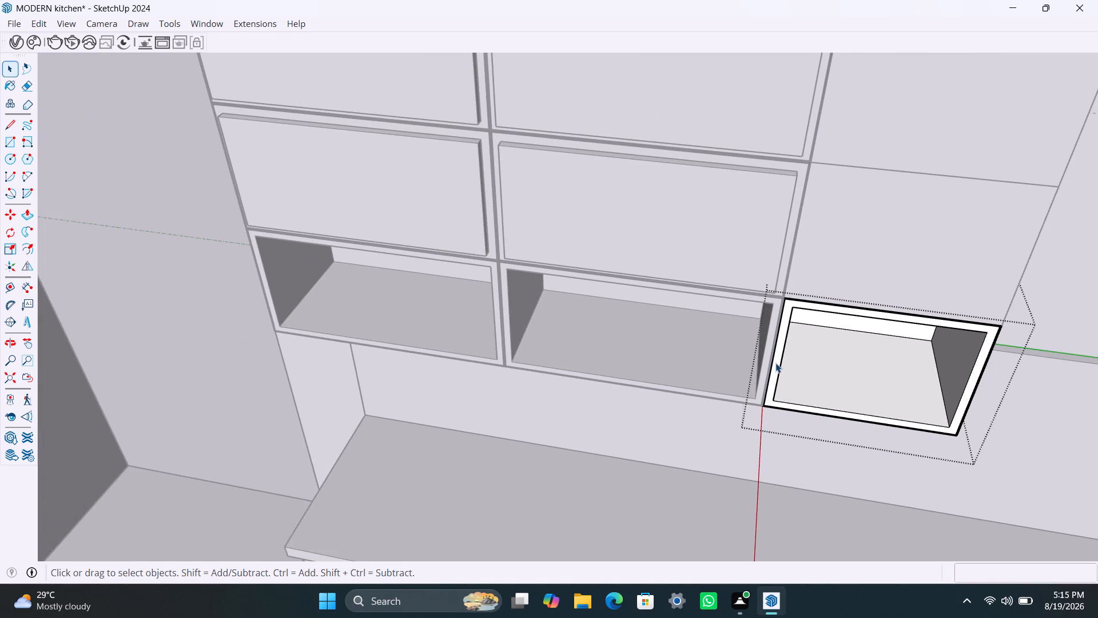
# Copy the hollow cabinet's inner bottom face with its edges straight up about 5 1/8" to the midpoint of the opening's height.
pyautogui.keyDown('shift'); pyautogui.moveTo(750, 361); pyautogui.dragTo(555, 358, button='middle'); pyautogui.keyUp('shift')
pyautogui.scroll(3, 671, 427)
pyautogui.moveTo(701, 450); pyautogui.dragTo(753, 446, button='middle')
pyautogui.click(705, 336)
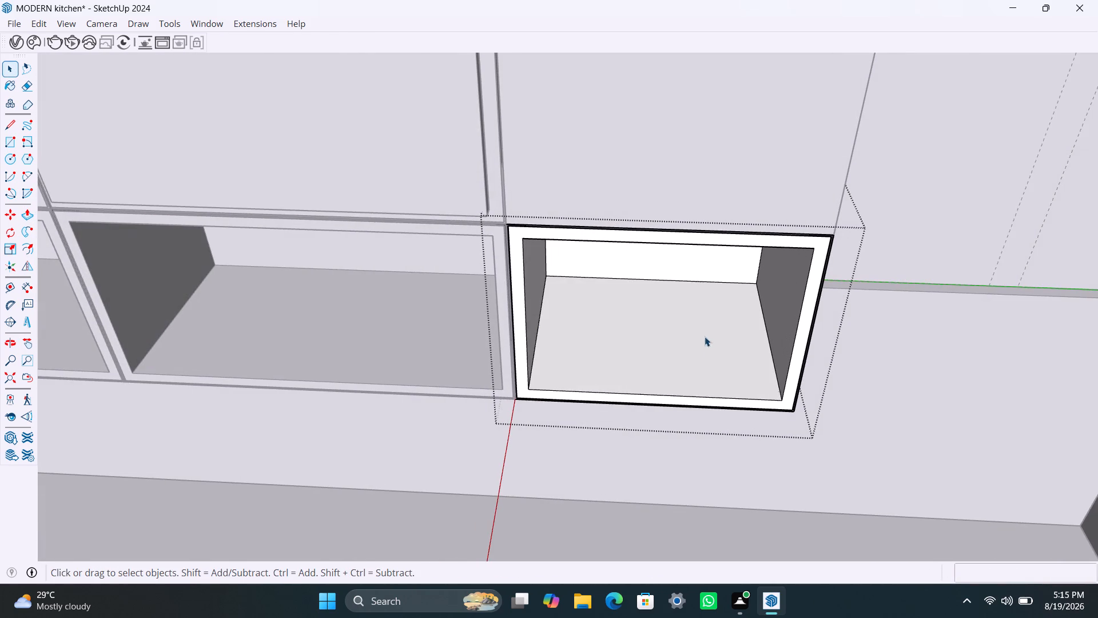
pyautogui.click(706, 352)
pyautogui.click(706, 354)
pyautogui.click(709, 363)
pyautogui.tripleClick(709, 368)
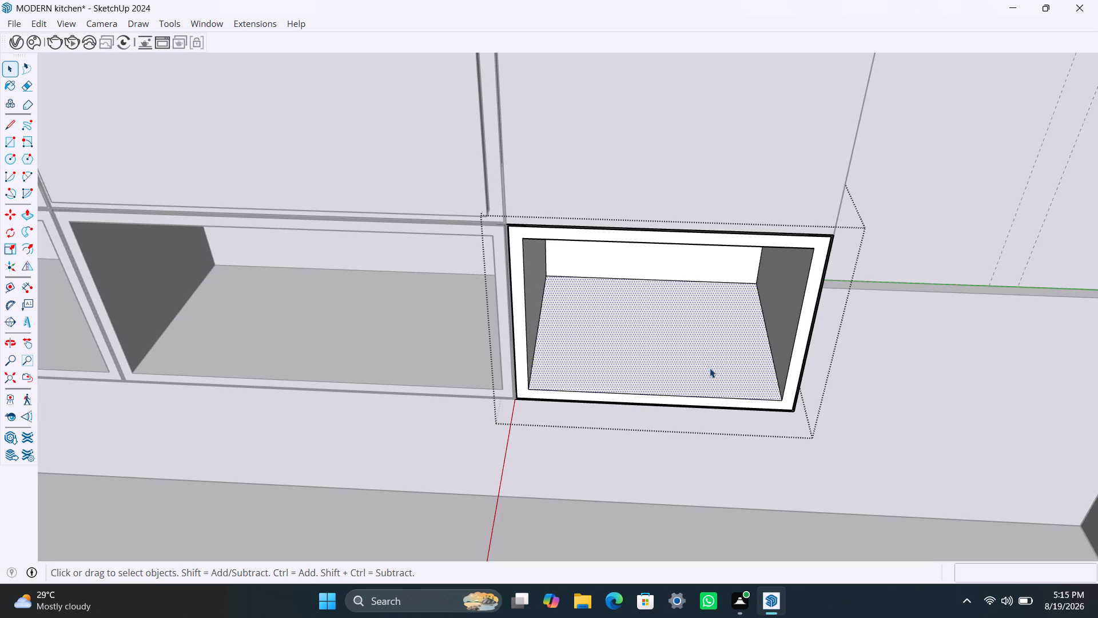
pyautogui.click(710, 368)
pyautogui.click(973, 381)
pyautogui.doubleClick(697, 354)
pyautogui.press('m')
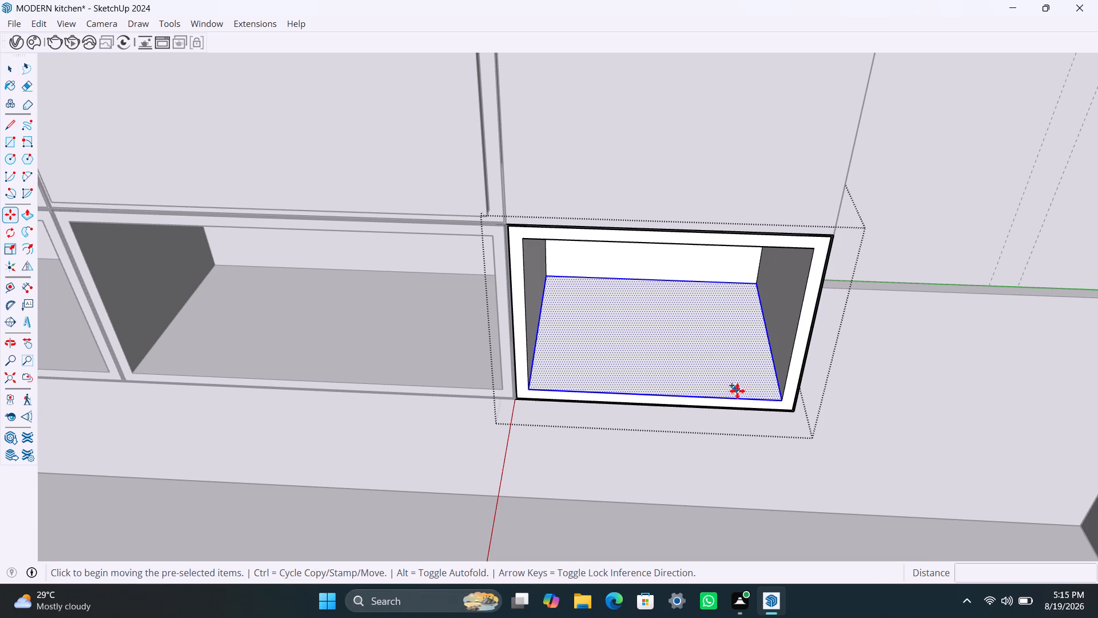
pyautogui.click(781, 402)
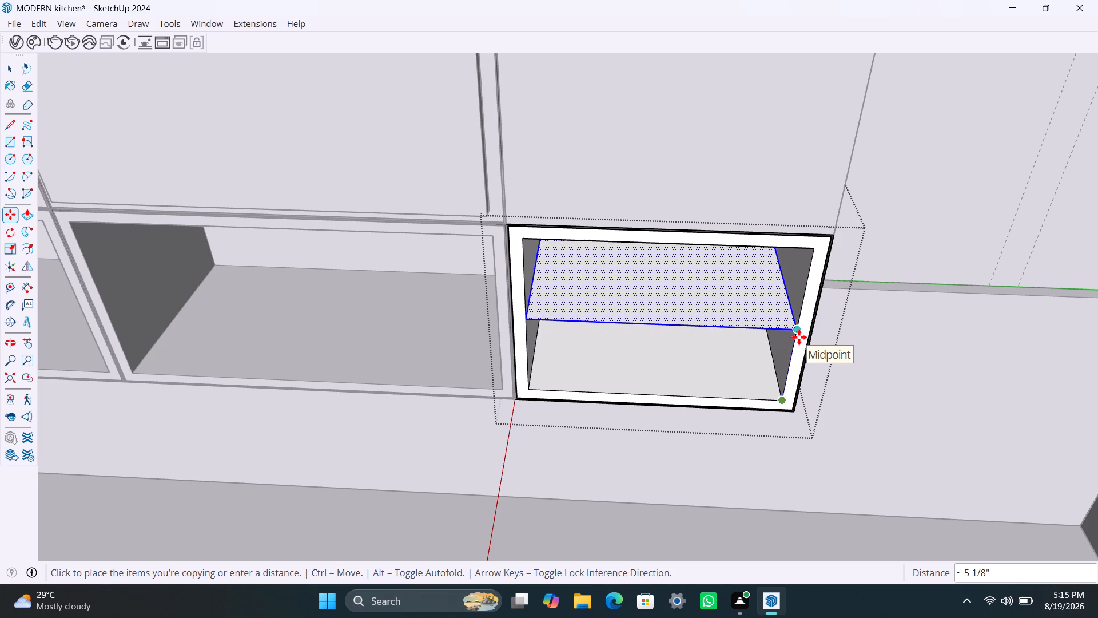
pyautogui.click(799, 337)
# Make the copied mid-height shelf face a group.
pyautogui.press('space')
pyautogui.rightClick(713, 311)
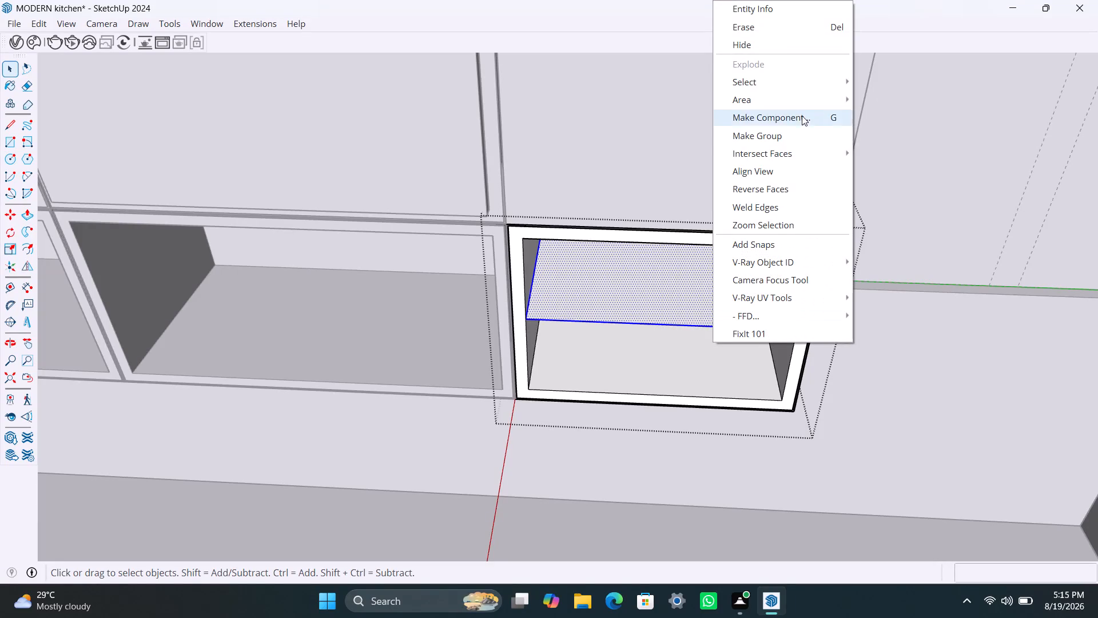
pyautogui.click(797, 133)
# Inside the shelf's group, extrude the shelf face upward by 9 mm.
pyautogui.doubleClick(707, 292)
pyautogui.click(707, 293)
pyautogui.click(707, 297)
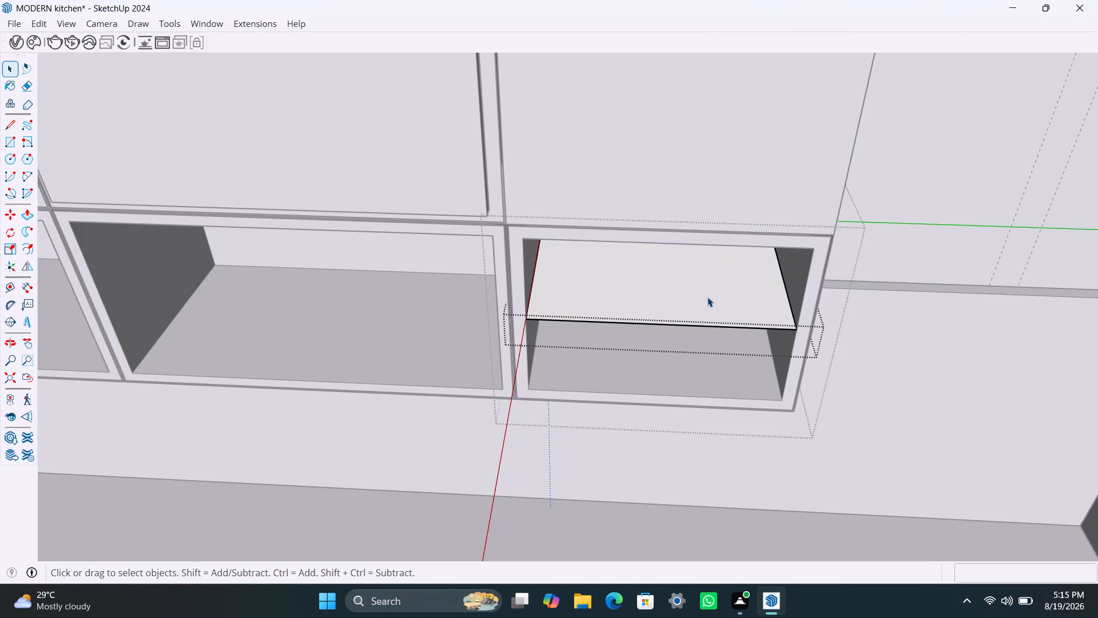
pyautogui.click(708, 298)
pyautogui.press('p')
pyautogui.click(708, 298)
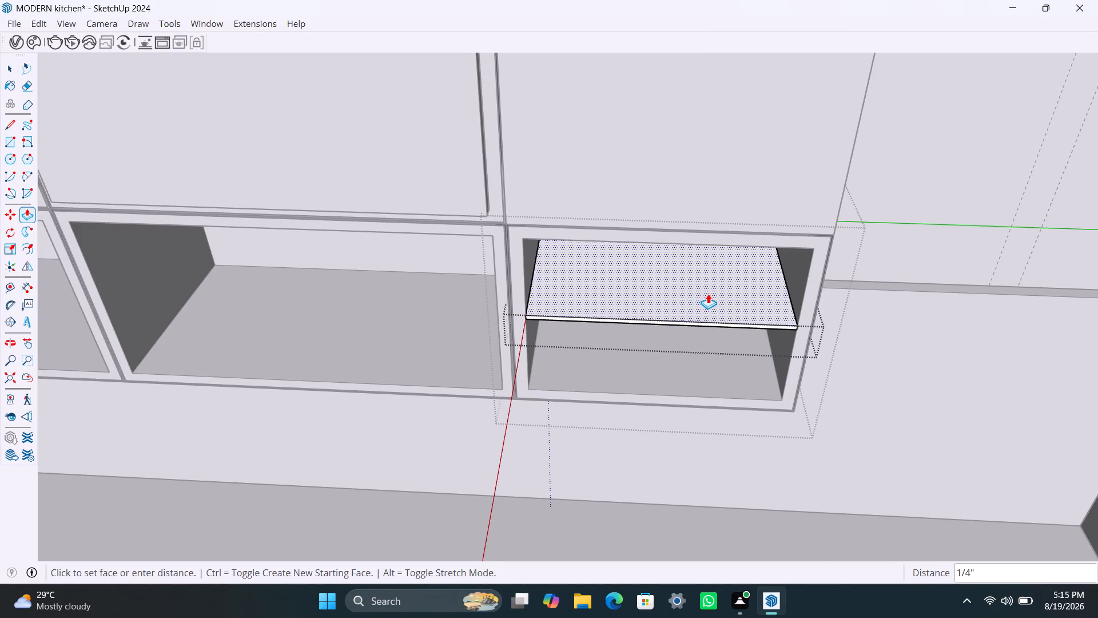
pyautogui.write('9MM')
pyautogui.press('Return')
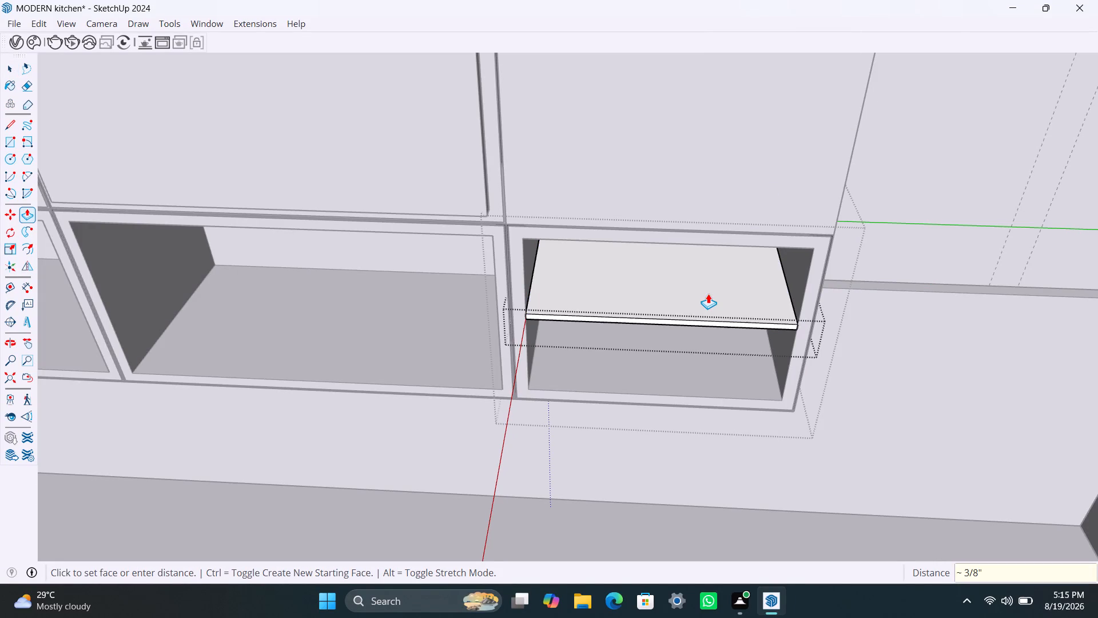
# Extrude the shelf's underside downward by 9 mm.
pyautogui.scroll(-1, 710, 322)
pyautogui.moveTo(710, 322); pyautogui.dragTo(693, 169, button='middle')
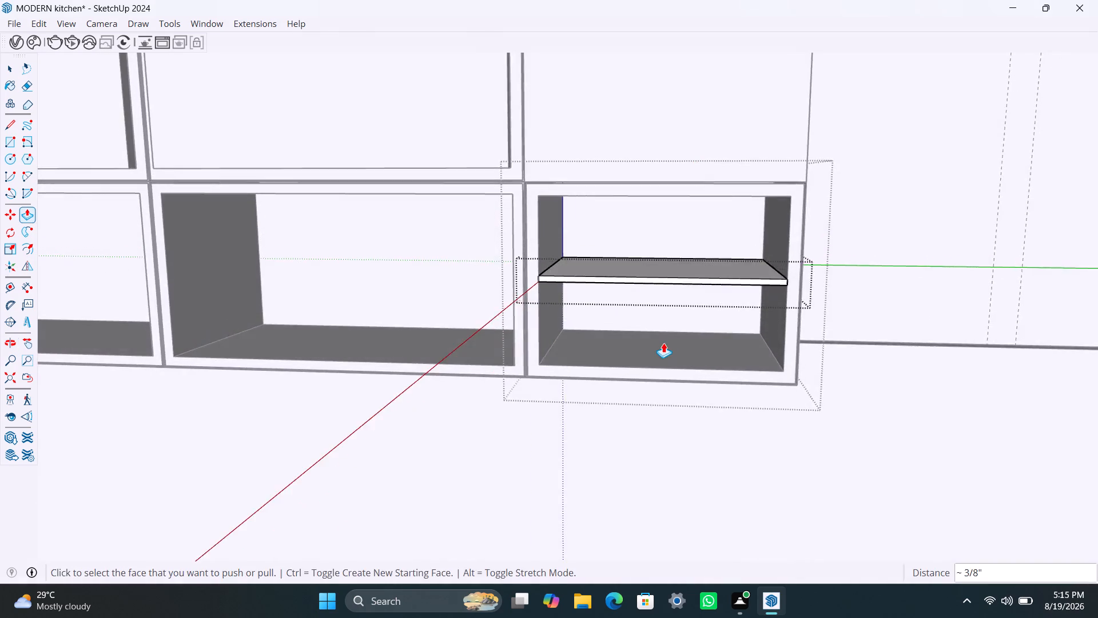
pyautogui.scroll(3, 663, 343)
pyautogui.moveTo(686, 286); pyautogui.dragTo(693, 217, button='middle')
pyautogui.click(688, 221)
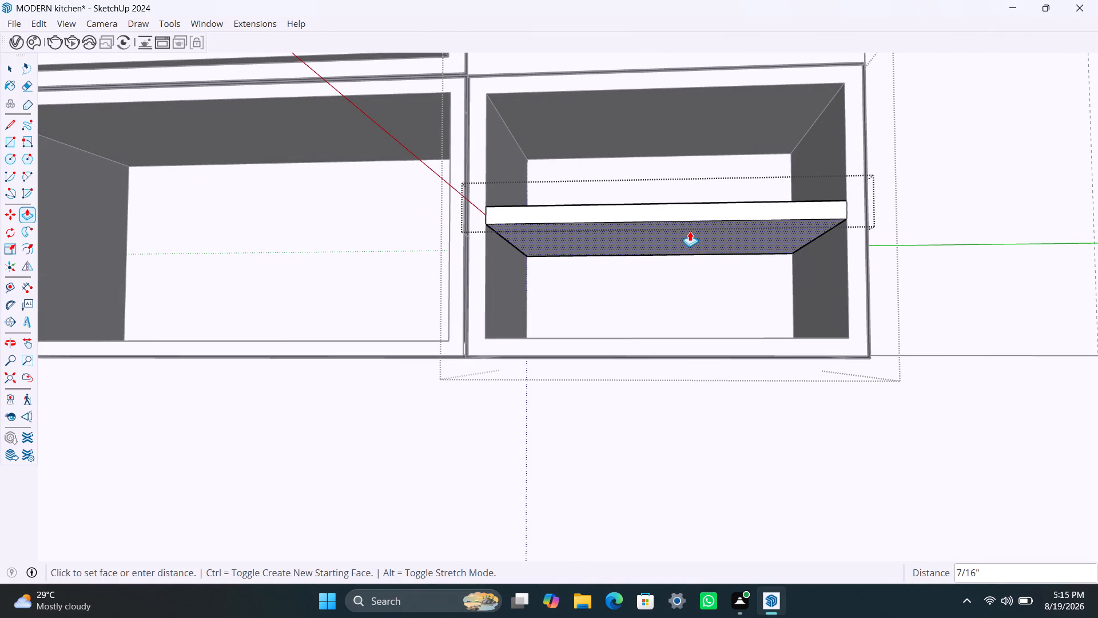
pyautogui.write('9MM')
pyautogui.press('Return')
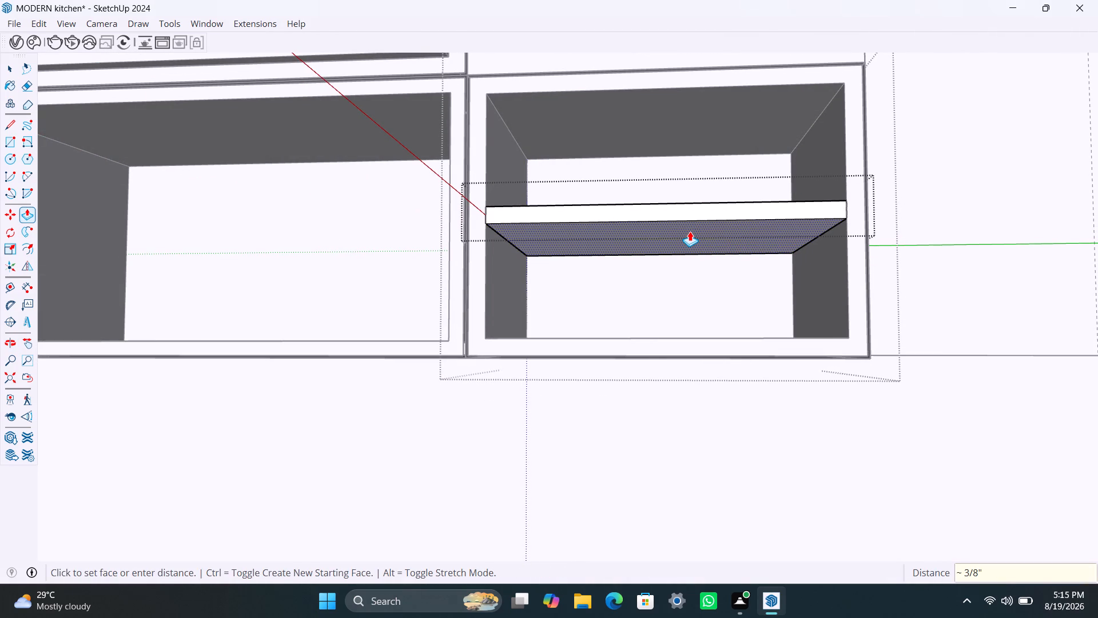
# Push the shelf's front edge face back 1" into the cabinet.
pyautogui.click(708, 208)
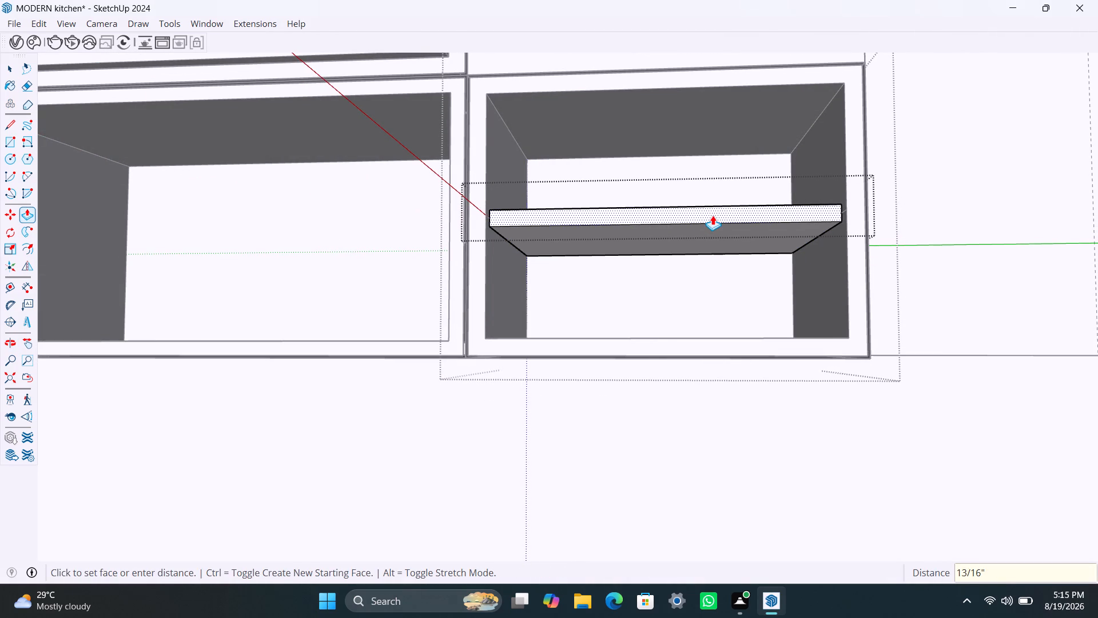
pyautogui.write('1"')
pyautogui.press('Return')
pyautogui.press('space')
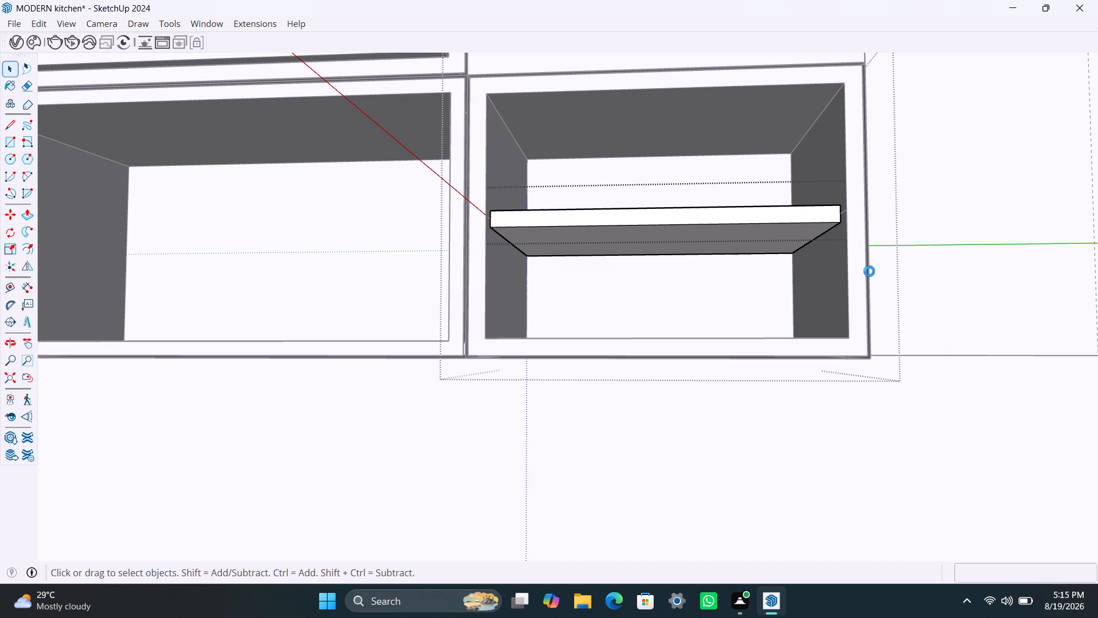
# Delete the leftover edge segments in front of the shelf on both inner side walls of the lower cabinet.
pyautogui.click(998, 204)
pyautogui.scroll(4, 858, 225)
pyautogui.moveTo(833, 221); pyautogui.dragTo(868, 235, button='middle')
pyautogui.scroll(2, 870, 225)
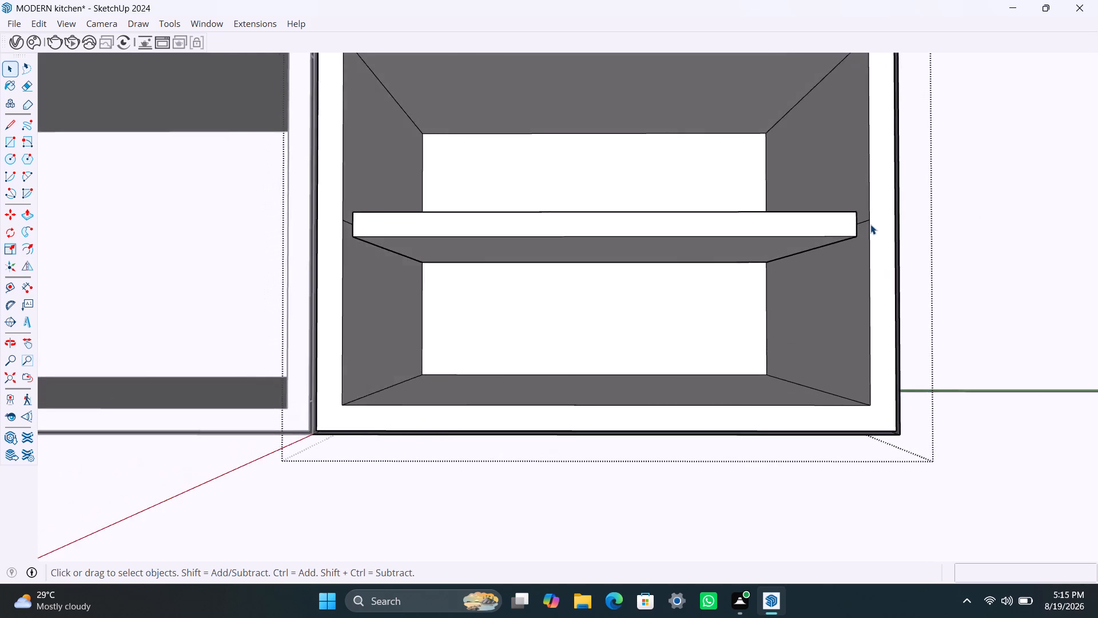
pyautogui.scroll(5, 870, 224)
pyautogui.click(858, 224)
pyautogui.click(862, 221)
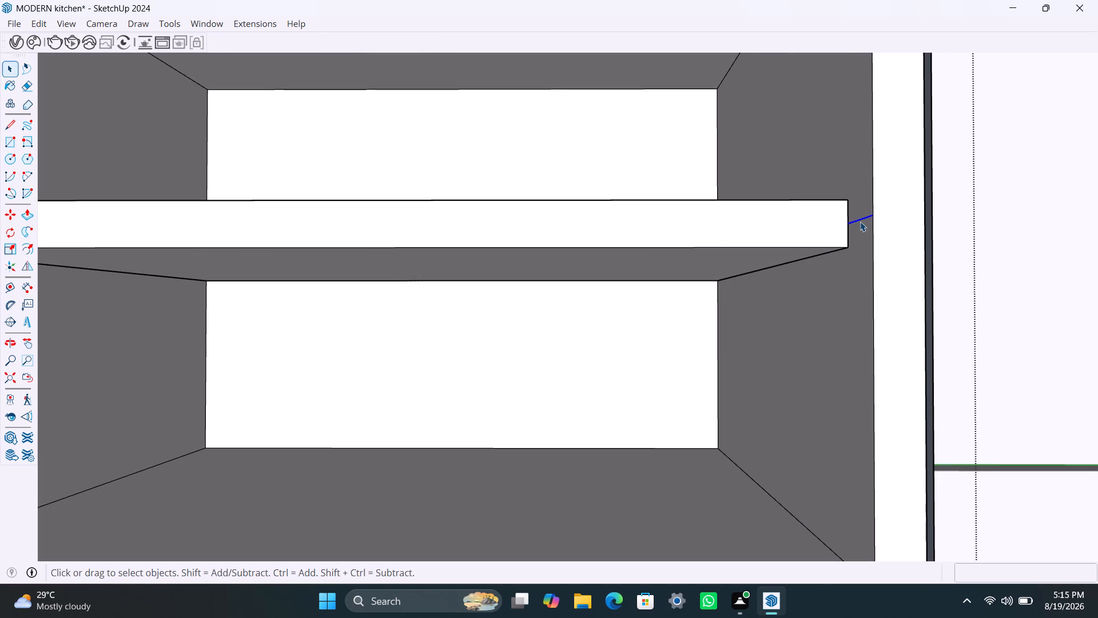
pyautogui.press('Delete')
pyautogui.scroll(-10, 663, 275)
pyautogui.moveTo(404, 278); pyautogui.dragTo(271, 272, button='middle')
pyautogui.scroll(4, 286, 253)
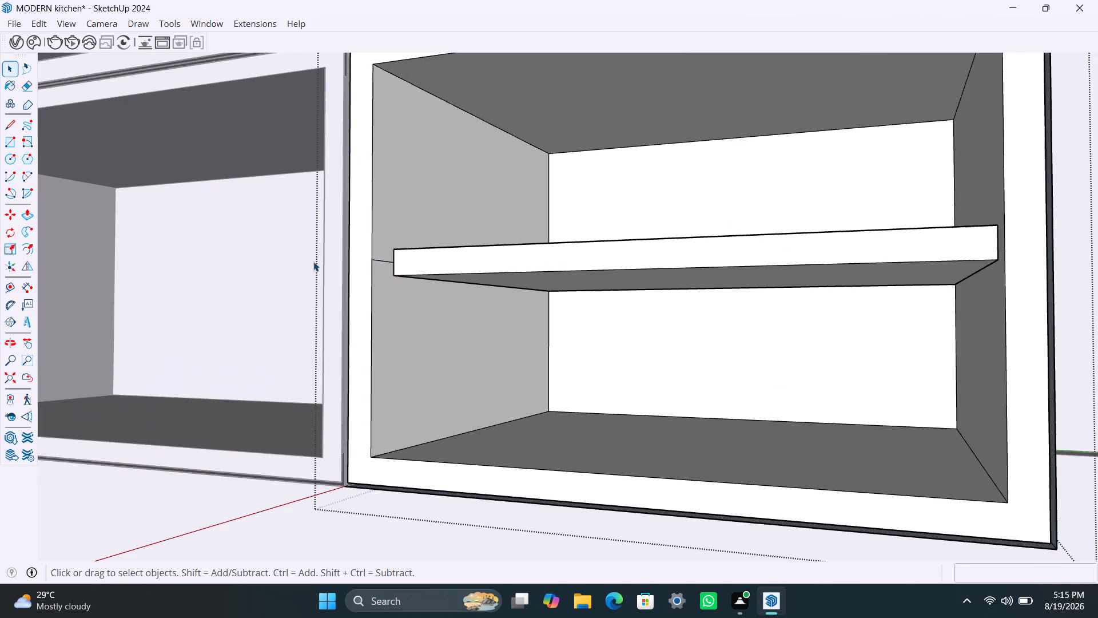
pyautogui.scroll(3, 313, 262)
pyautogui.click(404, 253)
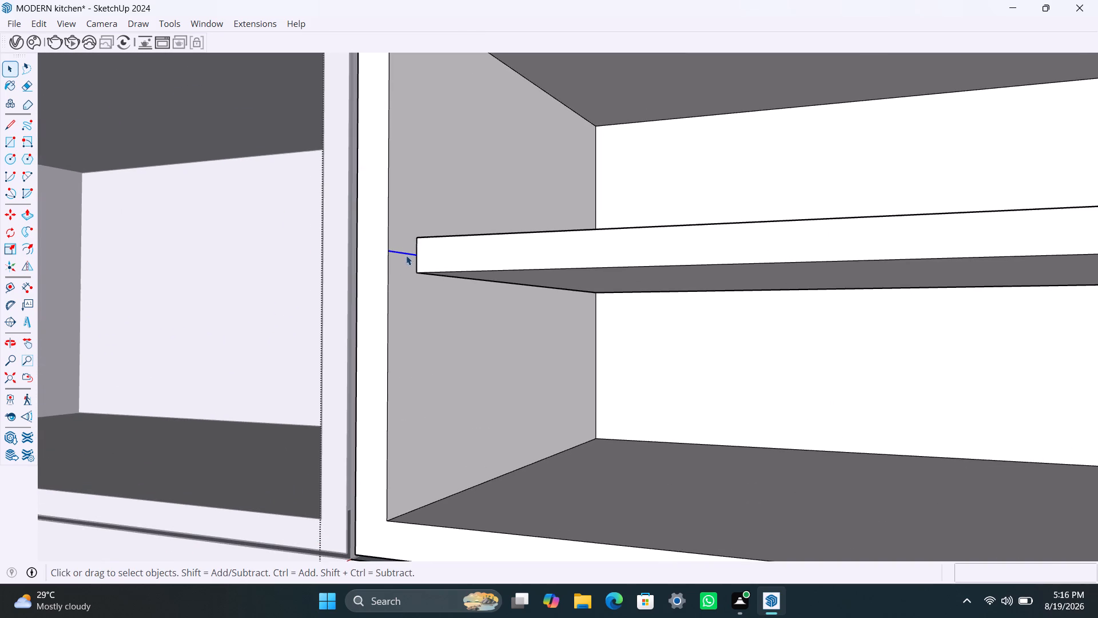
pyautogui.press('BackSpace')
pyautogui.scroll(-1, 483, 256)
pyautogui.press('Delete')
pyautogui.scroll(-6, 435, 276)
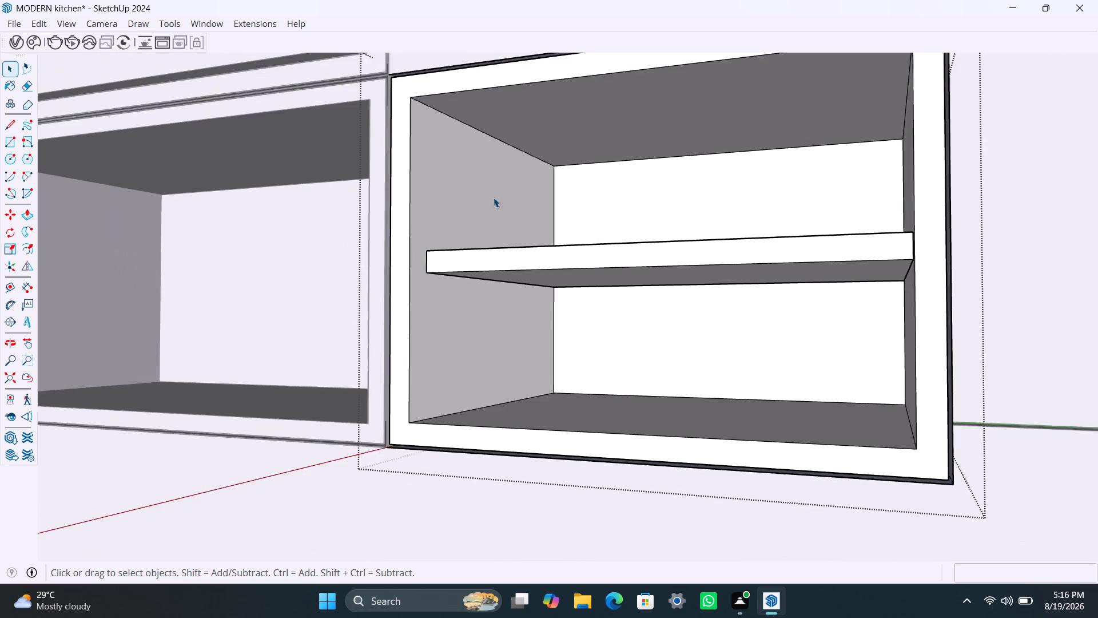
pyautogui.scroll(-12, 494, 197)
pyautogui.moveTo(537, 250); pyautogui.dragTo(582, 279, button='middle')
pyautogui.click(836, 102)
# Open the third stack's middle cabinet, just above the shelved one, and offset its front face inward by 2.5 mm.
pyautogui.scroll(-4, 560, 219)
pyautogui.moveTo(561, 232); pyautogui.dragTo(583, 246, button='middle')
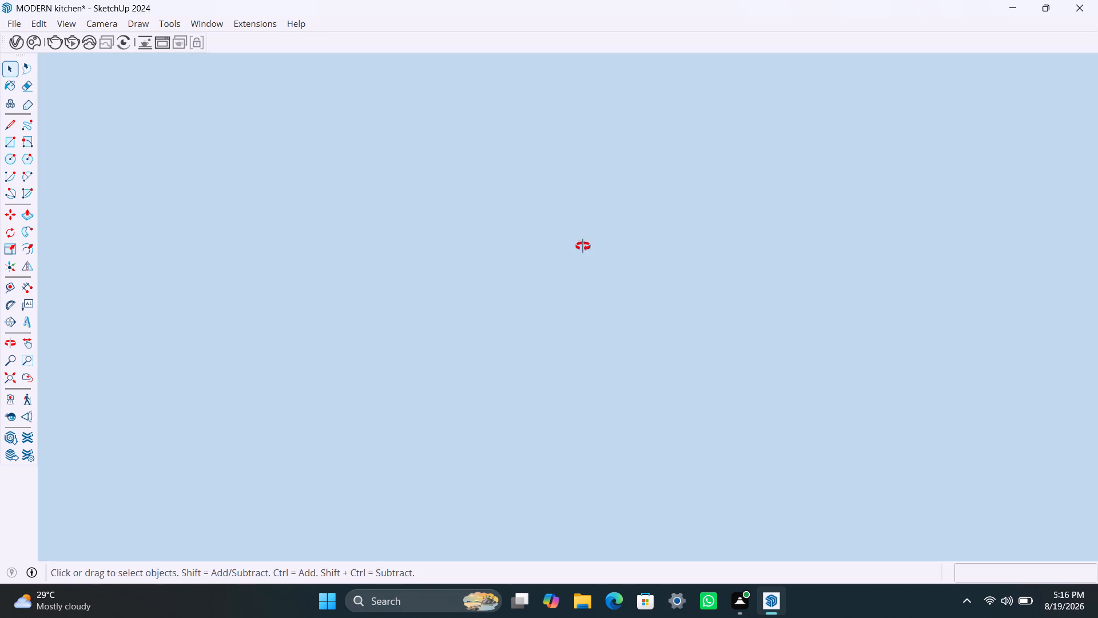
pyautogui.moveTo(583, 246); pyautogui.dragTo(588, 252, button='middle')
pyautogui.click(10, 381)
pyautogui.scroll(-1, 748, 217)
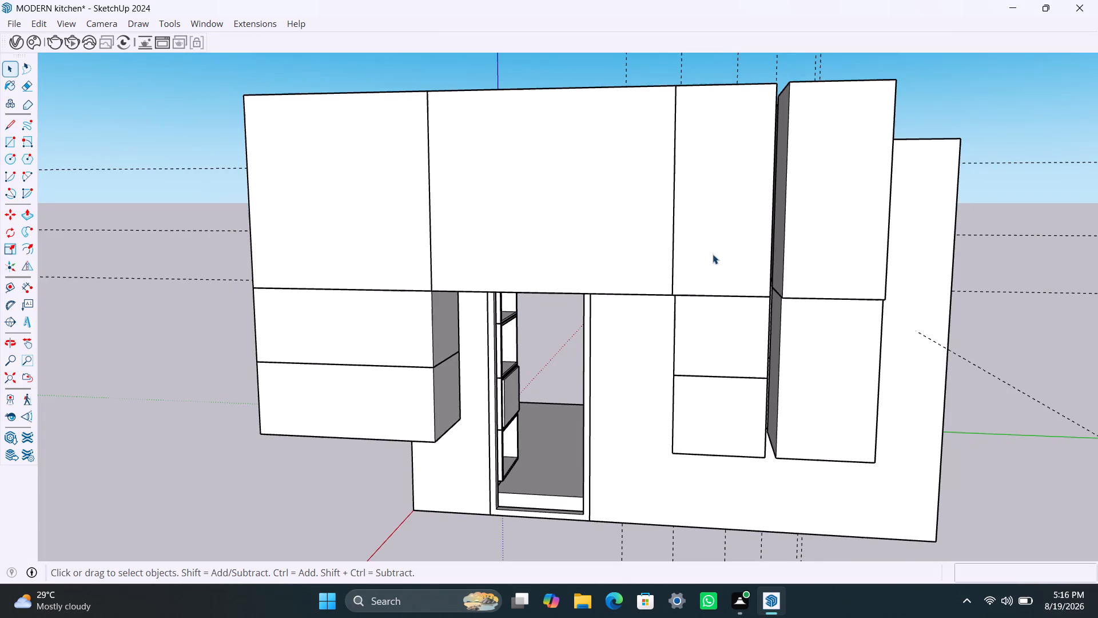
pyautogui.moveTo(708, 239); pyautogui.dragTo(407, 304, button='middle')
pyautogui.scroll(-9, 1091, 195)
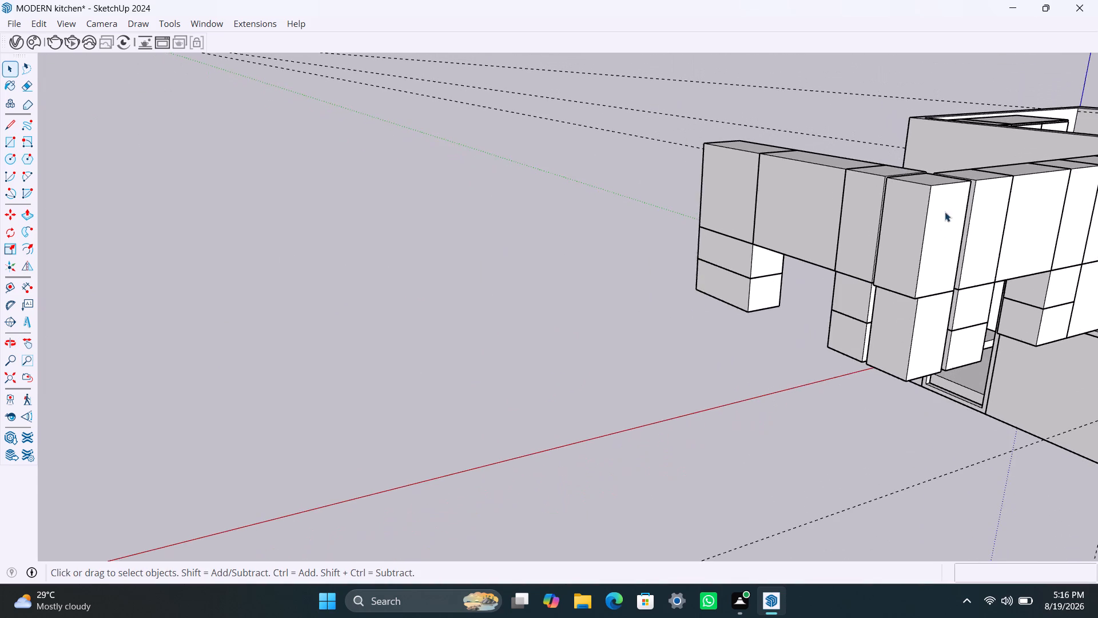
pyautogui.moveTo(1014, 158); pyautogui.dragTo(1083, 332, button='middle')
pyautogui.scroll(-1, 938, 183)
pyautogui.scroll(-4, 1023, 168)
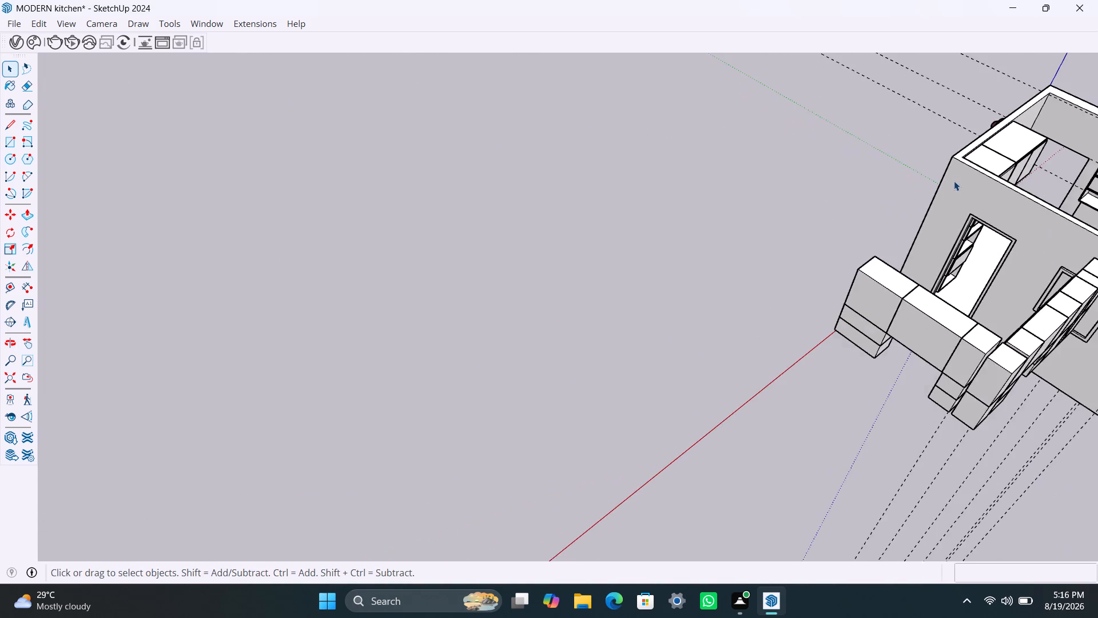
pyautogui.scroll(-5, 953, 182)
pyautogui.keyDown('shift'); pyautogui.moveTo(976, 152); pyautogui.dragTo(805, 262, button='middle'); pyautogui.keyUp('shift')
pyautogui.scroll(3, 864, 344)
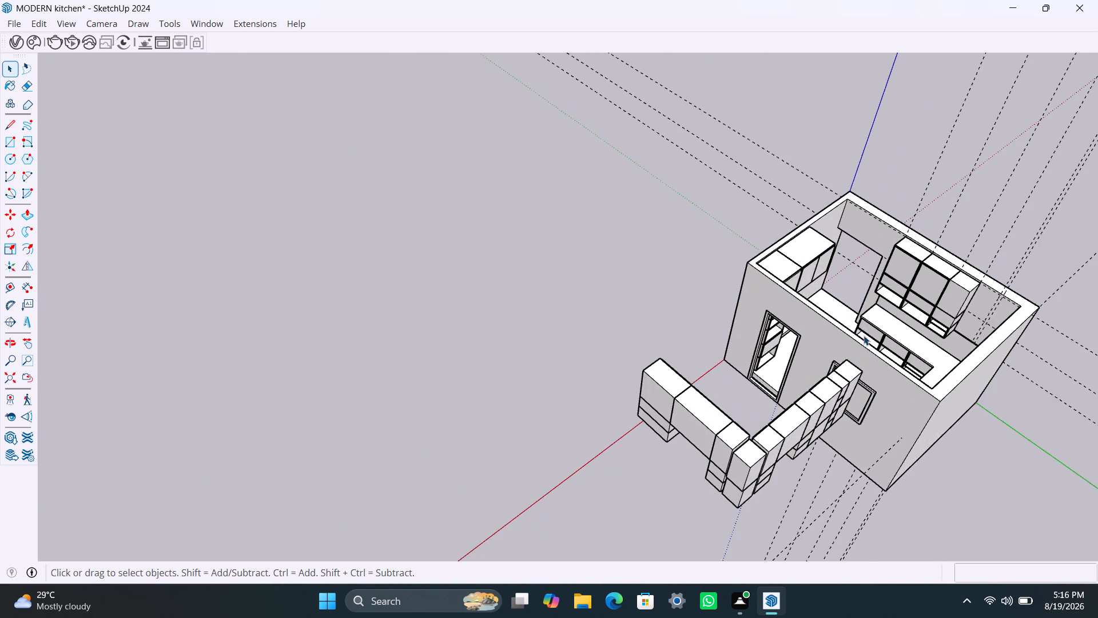
pyautogui.moveTo(861, 335); pyautogui.dragTo(1097, 380, button='middle')
pyautogui.scroll(3, 843, 134)
pyautogui.keyDown('shift'); pyautogui.moveTo(719, 157); pyautogui.dragTo(705, 330, button='middle'); pyautogui.keyUp('shift')
pyautogui.scroll(4, 755, 299)
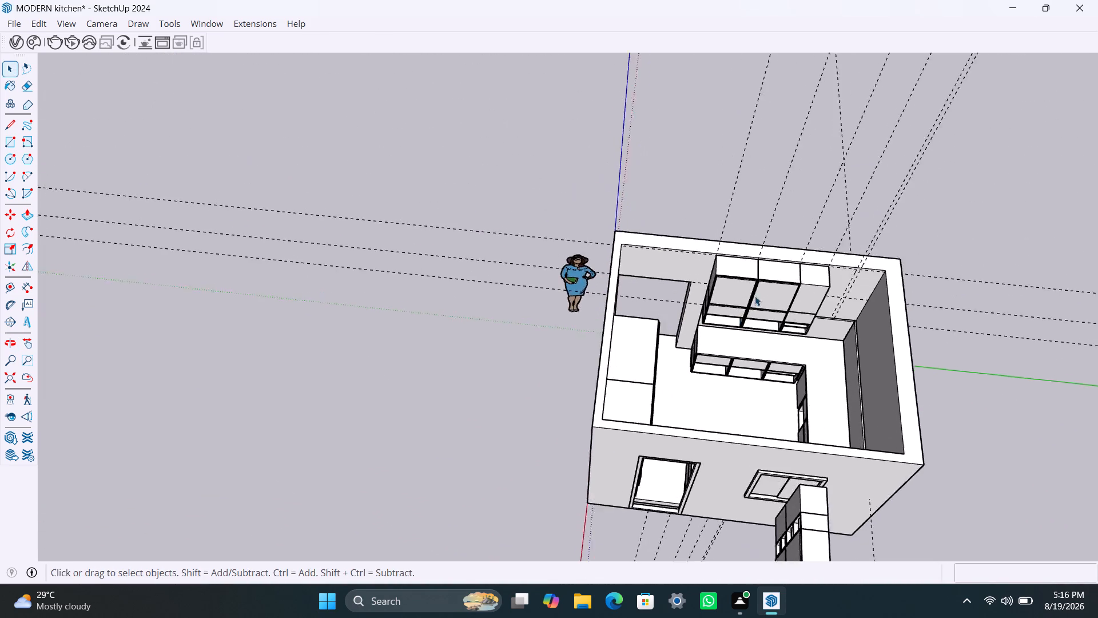
pyautogui.moveTo(763, 385); pyautogui.dragTo(848, 406, button='middle')
pyautogui.scroll(4, 819, 305)
pyautogui.moveTo(808, 284); pyautogui.dragTo(668, 237, button='middle')
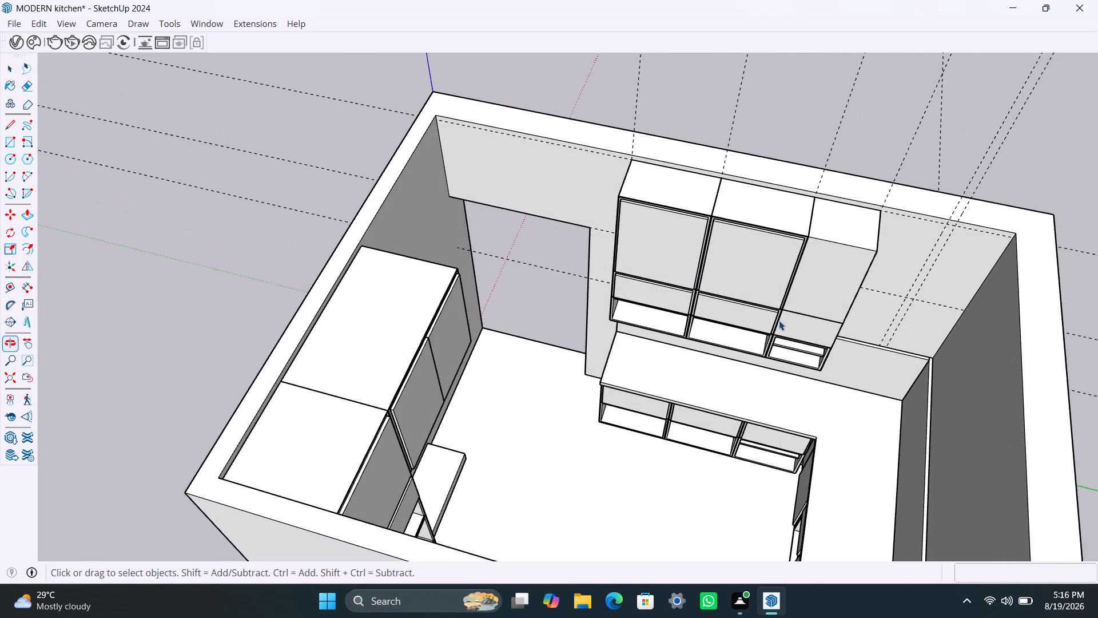
pyautogui.scroll(7, 799, 332)
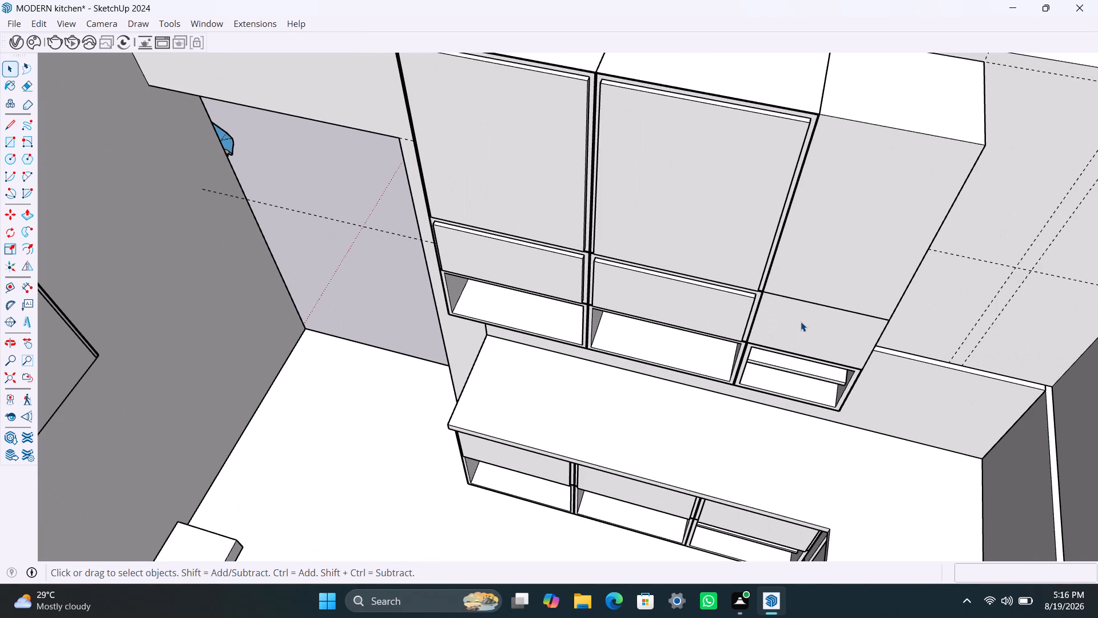
pyautogui.click(819, 328)
pyautogui.click(803, 329)
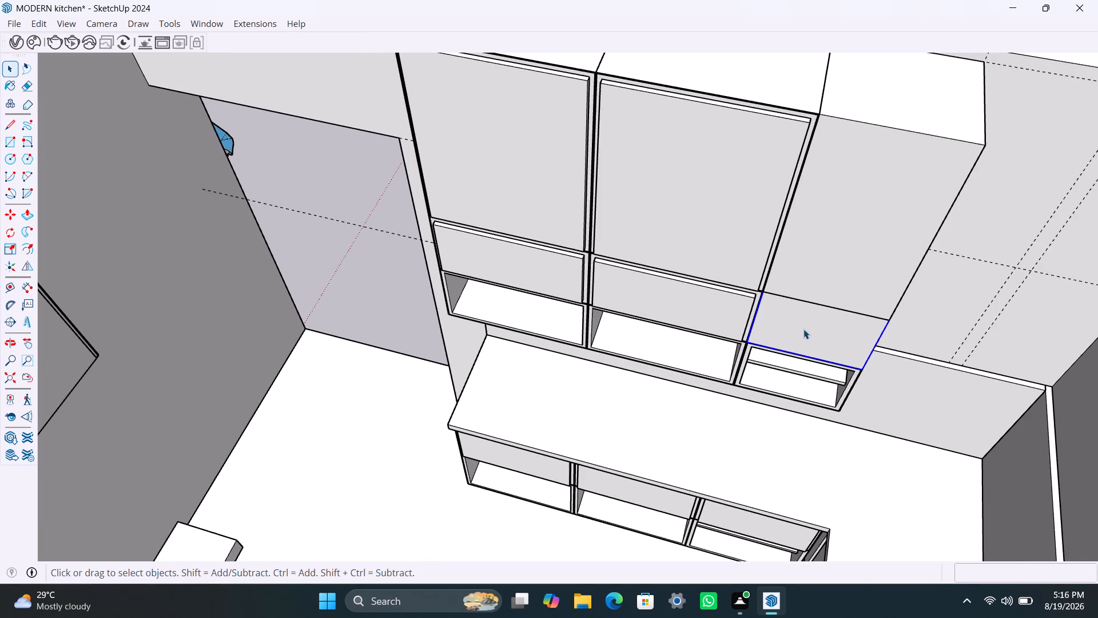
pyautogui.click(803, 329)
pyautogui.scroll(4, 802, 329)
pyautogui.press('f')
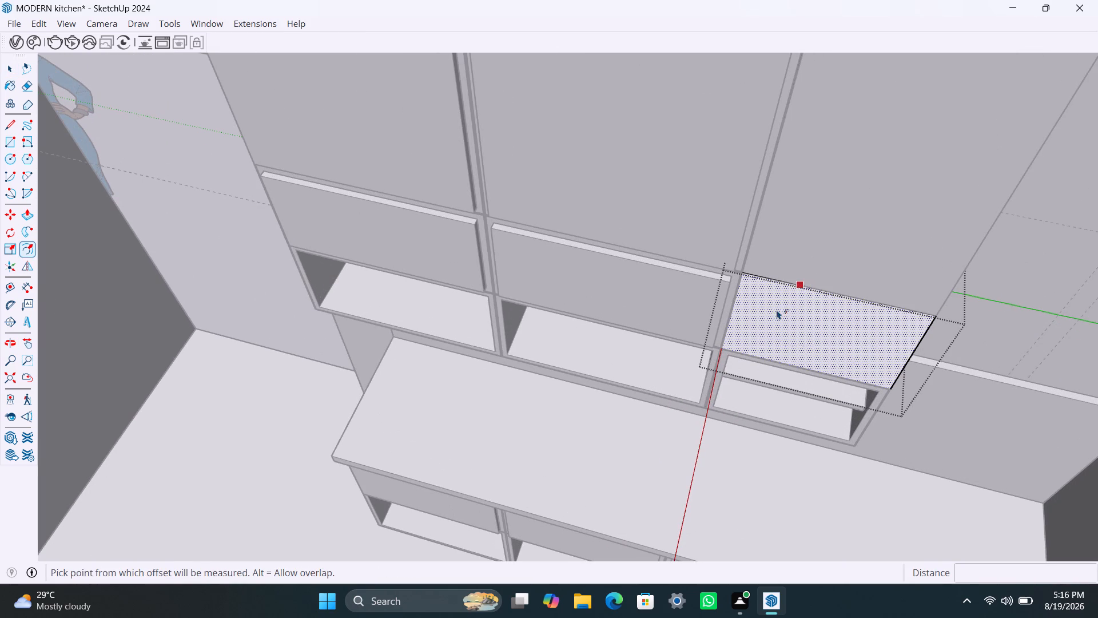
pyautogui.click(777, 310)
pyautogui.write('2.5MM')
pyautogui.press('Return')
# Offset the middle cabinet's inset front face inward by a further 18 mm to outline its frame.
pyautogui.click(762, 303)
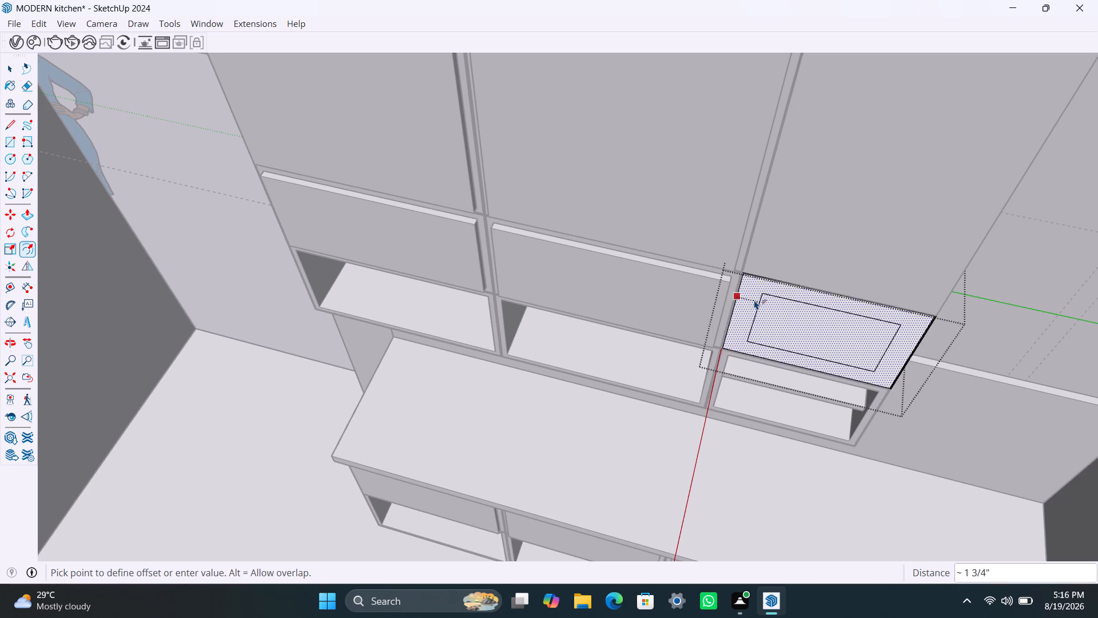
pyautogui.write('18MM')
pyautogui.press('Return')
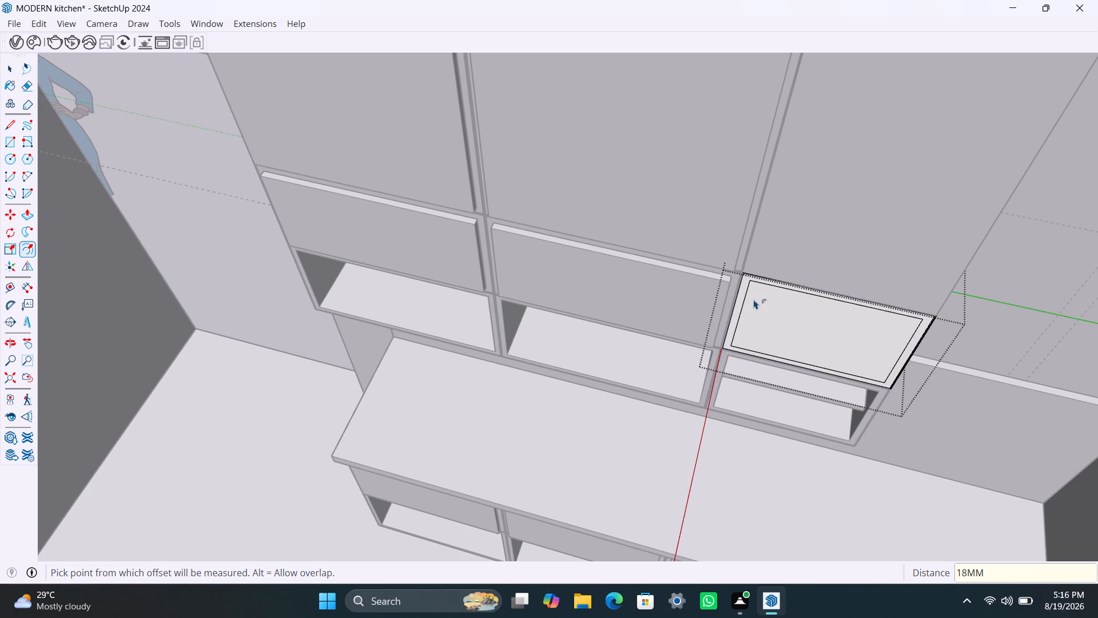
pyautogui.press('space')
# Push the middle cabinet's inner front face back 300 mm to hollow it out.
pyautogui.scroll(10, 753, 299)
pyautogui.click(829, 378)
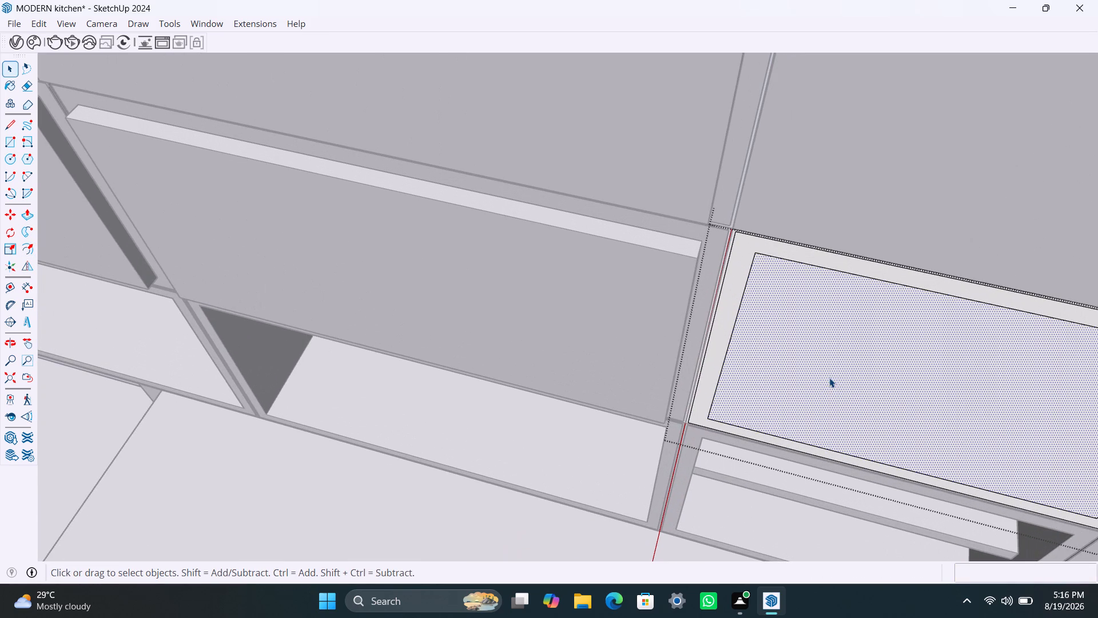
pyautogui.press('p')
pyautogui.click(829, 378)
pyautogui.write('300MM')
pyautogui.press('Return')
pyautogui.press('space')
# Delete the thin 2.5 mm border face around the middle cabinet's frame.
pyautogui.scroll(14, 716, 306)
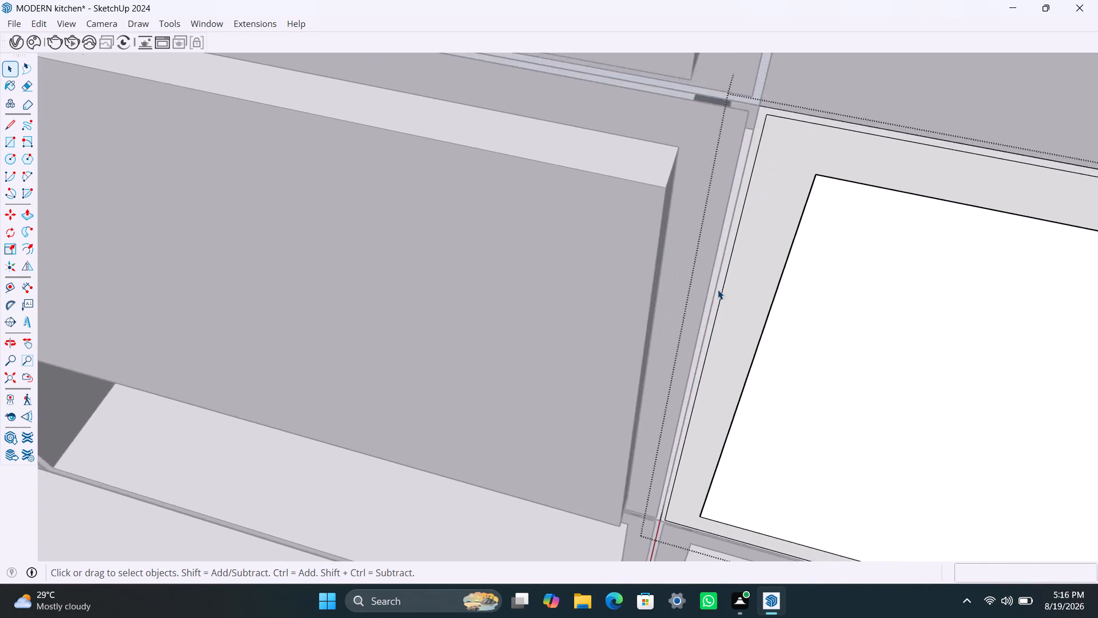
pyautogui.scroll(2, 718, 290)
pyautogui.click(726, 255)
pyautogui.press('Delete')
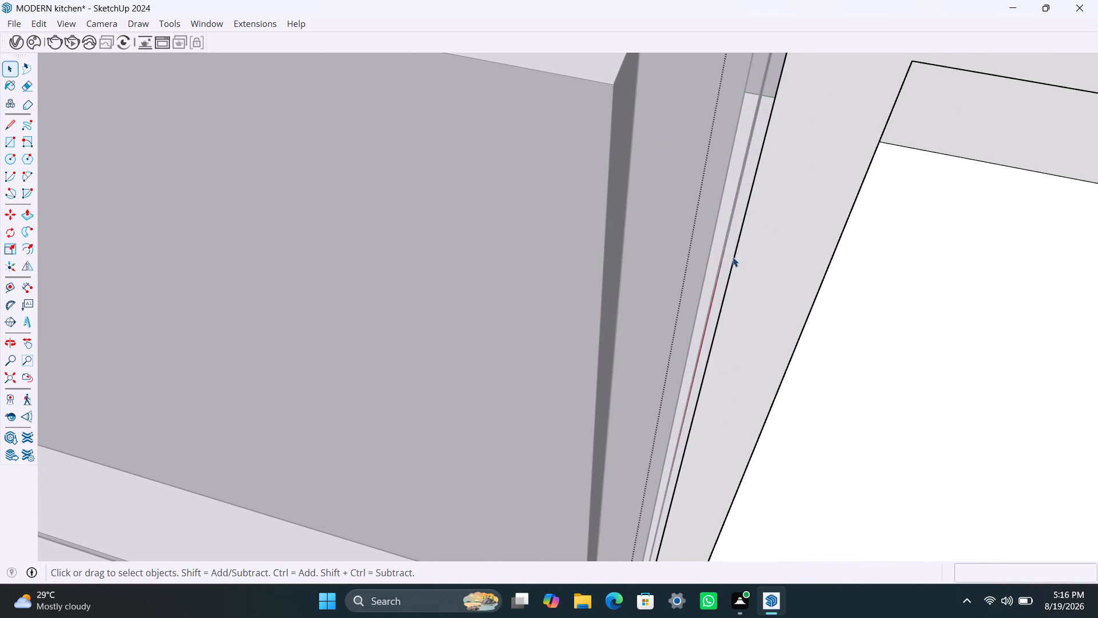
# Draw a rectangle across the middle cabinet's front opening, from inner corner to inner corner, and make it a group.
pyautogui.scroll(-20, 782, 295)
pyautogui.scroll(-9, 782, 295)
pyautogui.moveTo(803, 318); pyautogui.dragTo(616, 278, button='middle')
pyautogui.moveTo(667, 363); pyautogui.dragTo(693, 370, button='middle')
pyautogui.press('r')
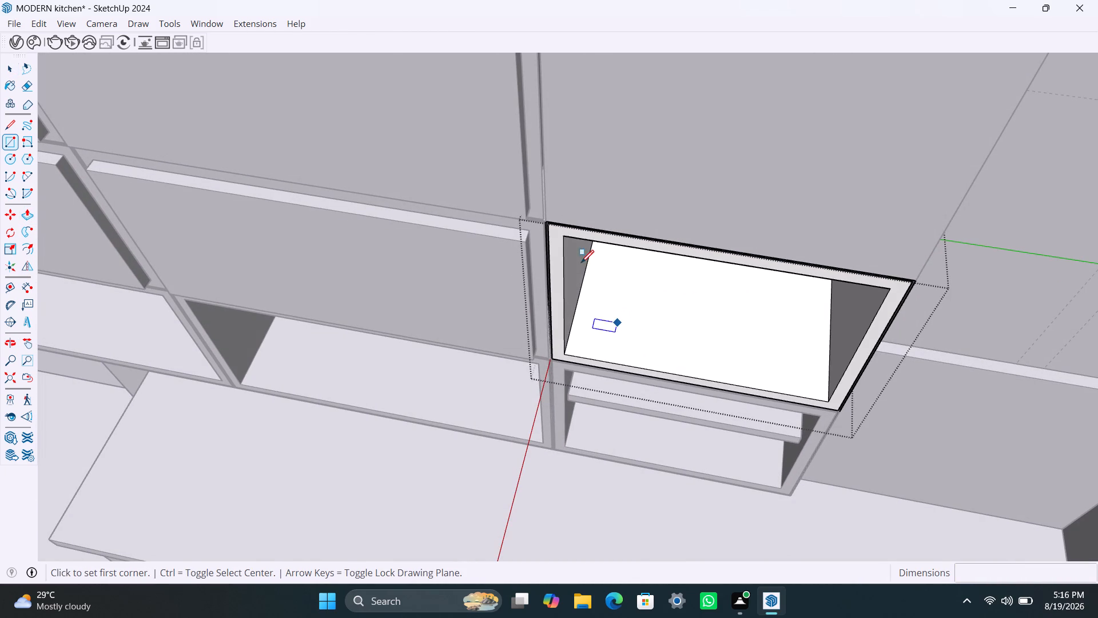
pyautogui.click(570, 240)
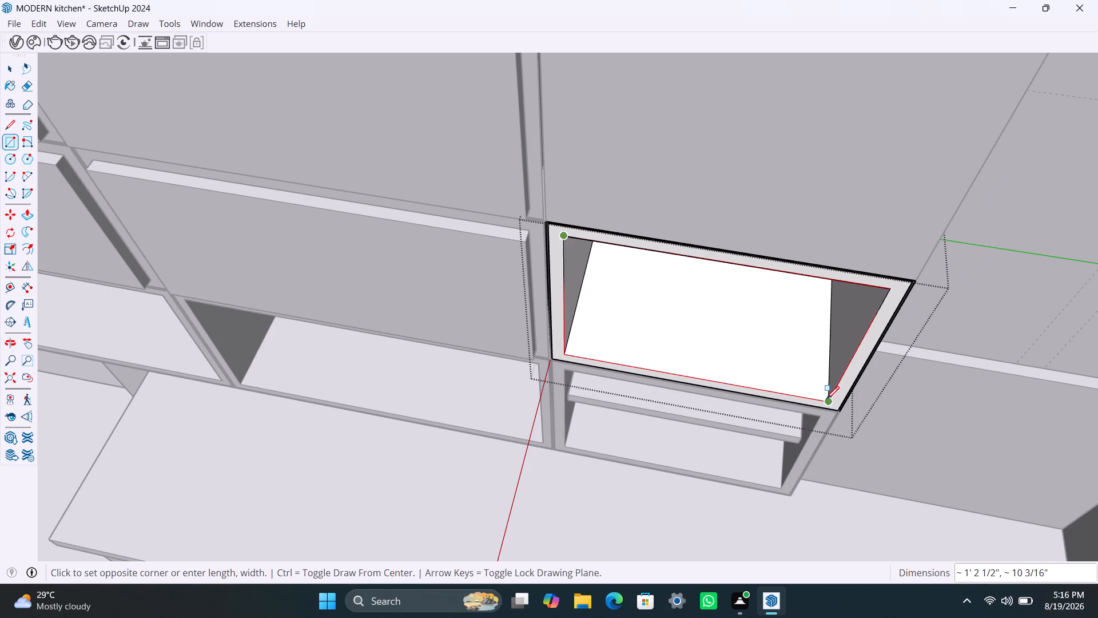
pyautogui.click(826, 399)
pyautogui.press('space')
pyautogui.doubleClick(803, 353)
pyautogui.rightClick(801, 354)
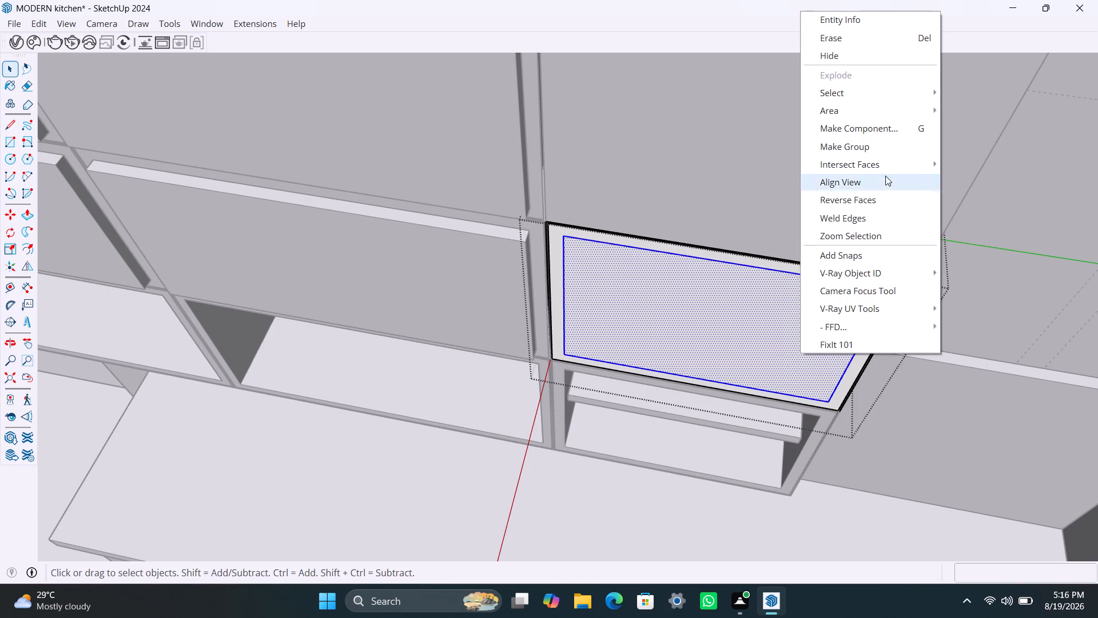
pyautogui.click(885, 148)
# Inside the new panel group, extrude the panel face outward by 18 mm.
pyautogui.tripleClick(808, 306)
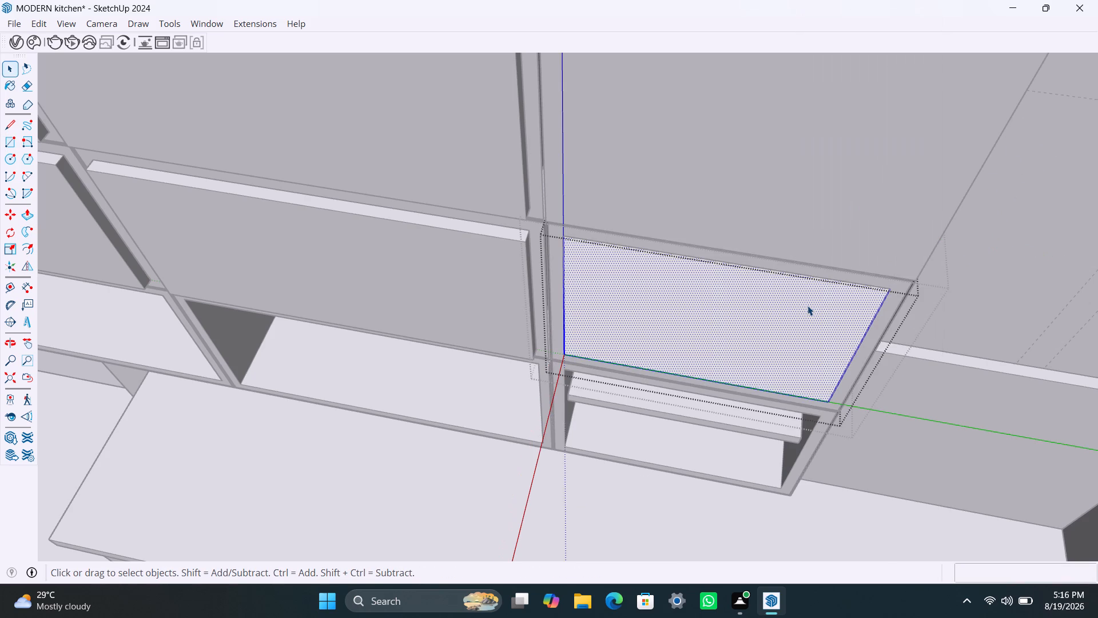
pyautogui.press('p')
pyautogui.click(807, 306)
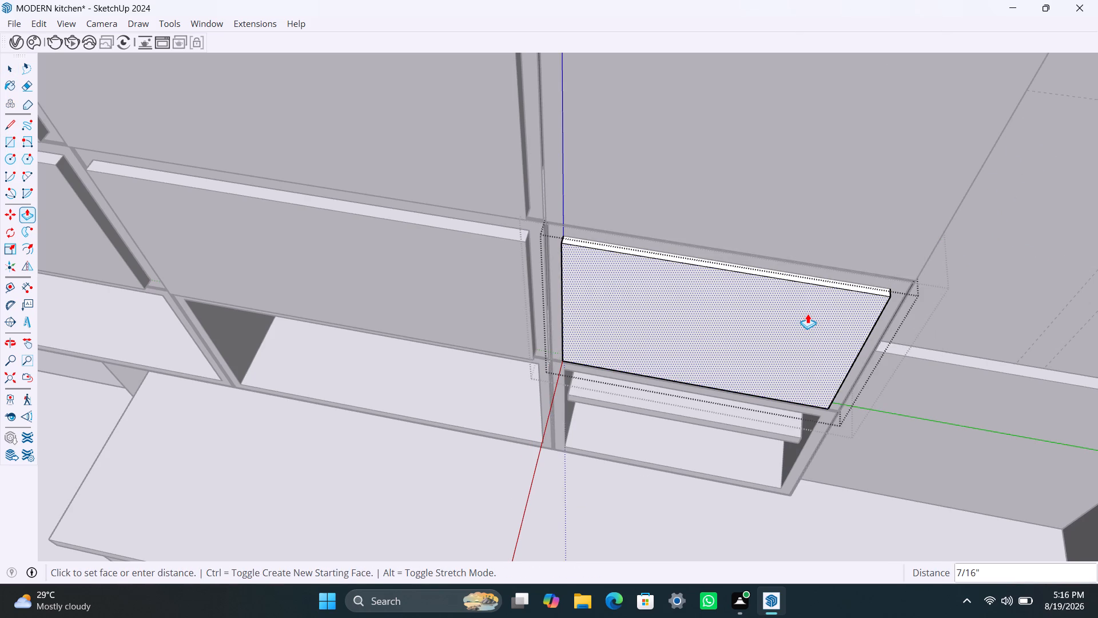
pyautogui.write('18MM')
pyautogui.press('Return')
pyautogui.press('space')
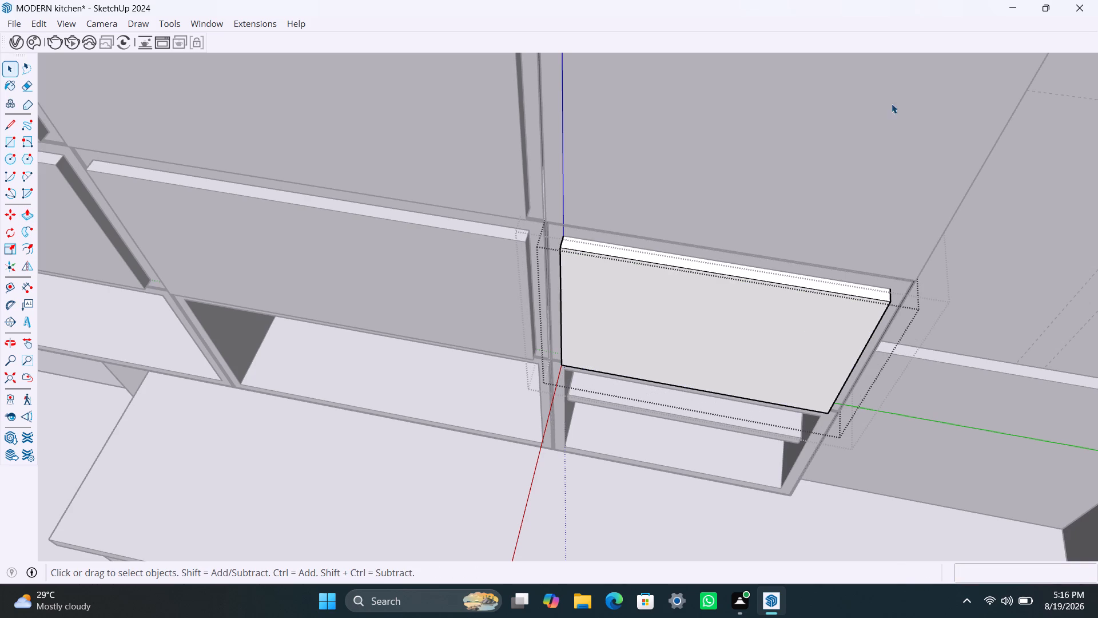
pyautogui.click(892, 104)
# Open the tall top cabinet of the third stack and offset its front face inward by 2.5 mm.
pyautogui.scroll(-12, 801, 278)
pyautogui.scroll(-4, 787, 224)
pyautogui.moveTo(764, 280); pyautogui.dragTo(764, 262, button='middle')
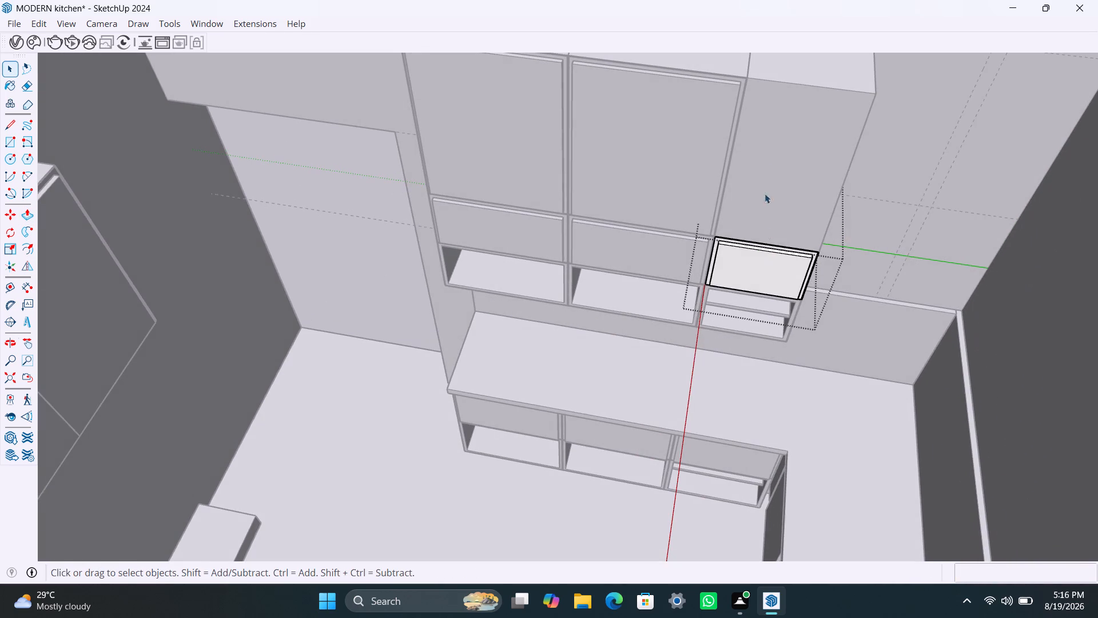
pyautogui.click(904, 151)
pyautogui.scroll(-2, 773, 189)
pyautogui.moveTo(739, 226); pyautogui.dragTo(766, 234, button='middle')
pyautogui.tripleClick(789, 176)
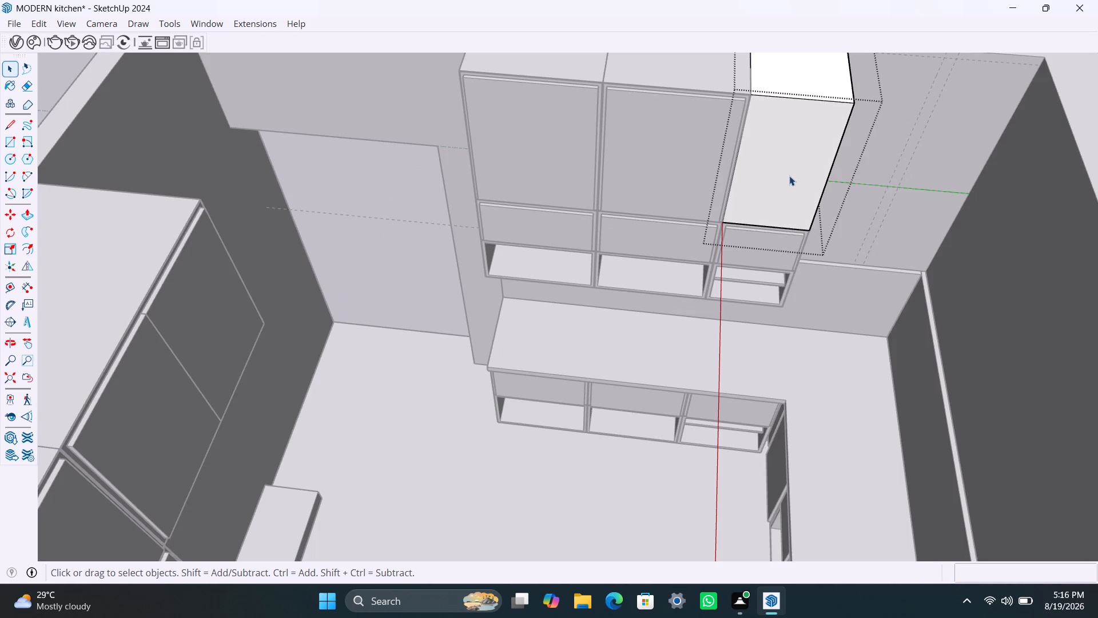
pyautogui.scroll(-2, 740, 204)
pyautogui.moveTo(744, 208); pyautogui.dragTo(779, 203, button='middle')
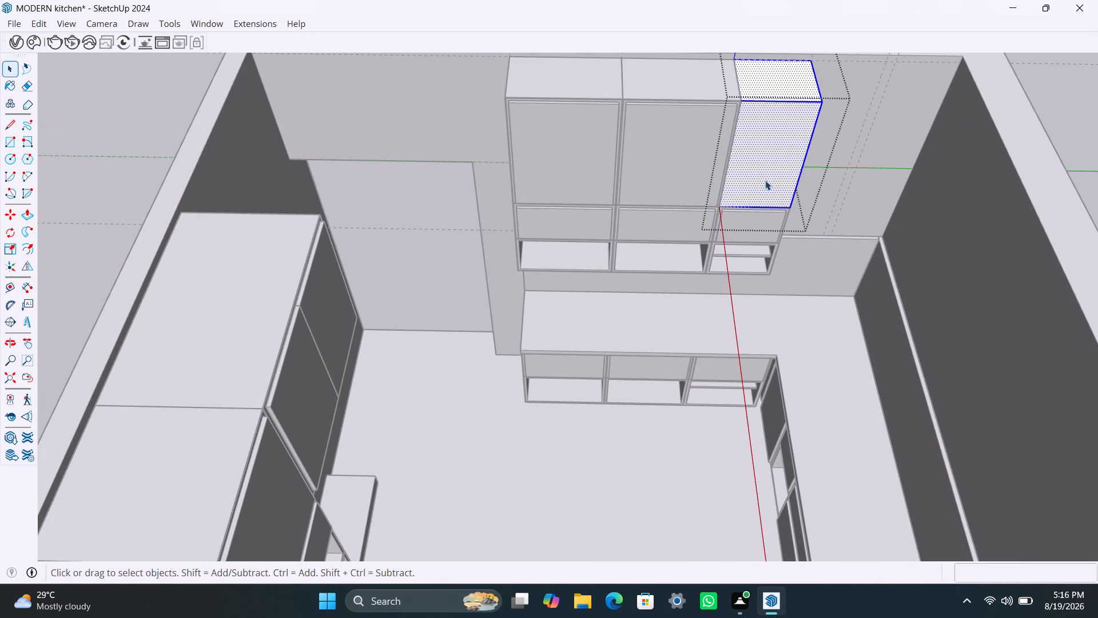
pyautogui.moveTo(759, 173); pyautogui.dragTo(671, 216, button='middle')
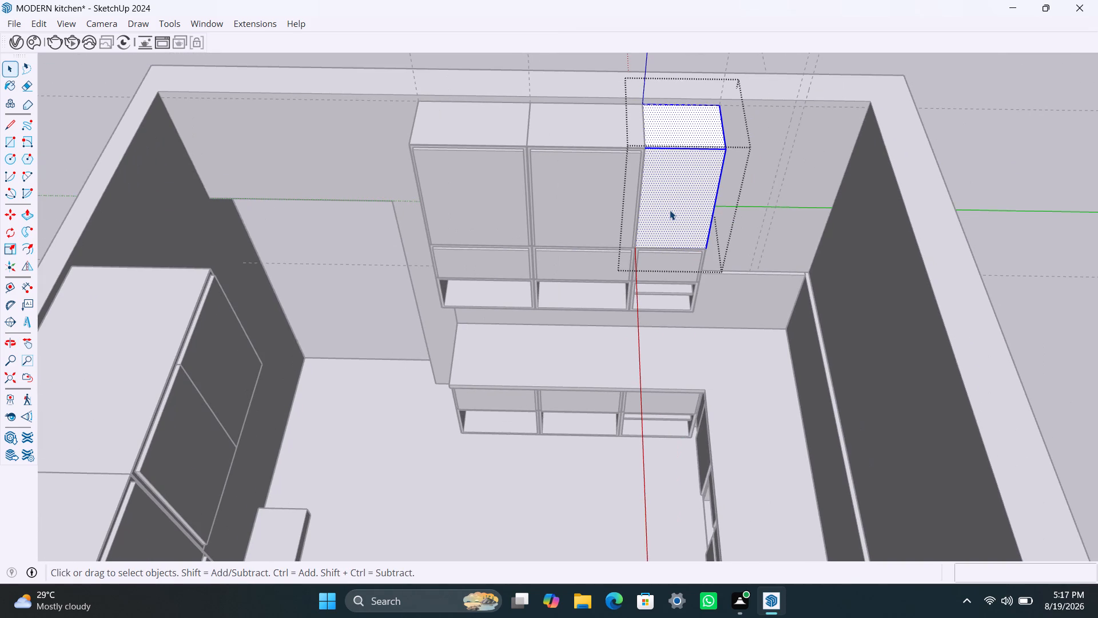
pyautogui.press('f')
pyautogui.click(669, 199)
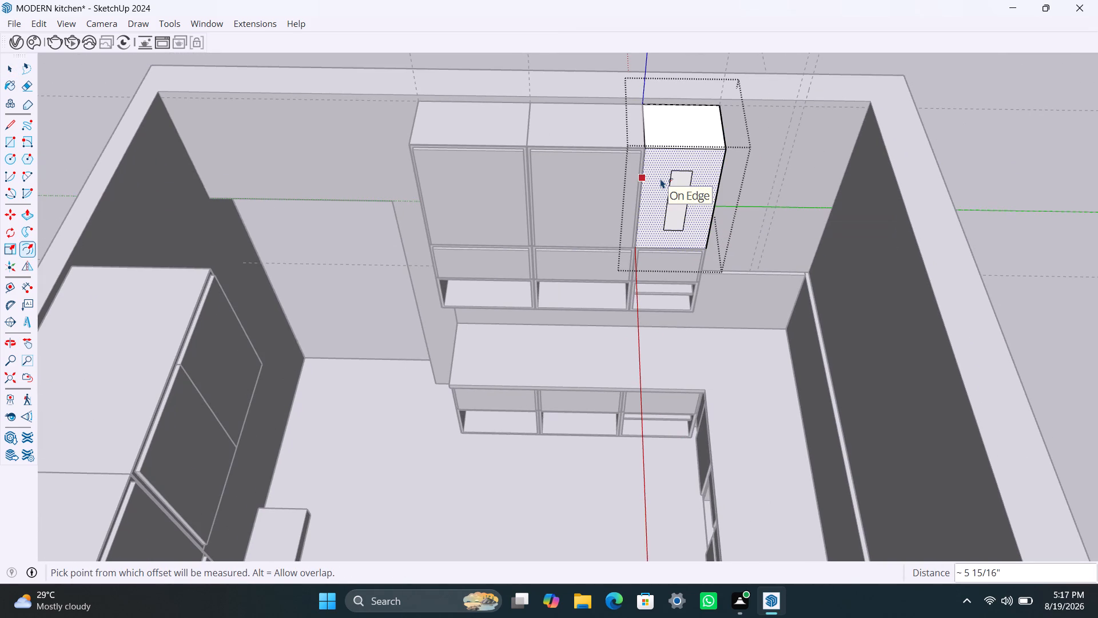
pyautogui.write('2.5MM')
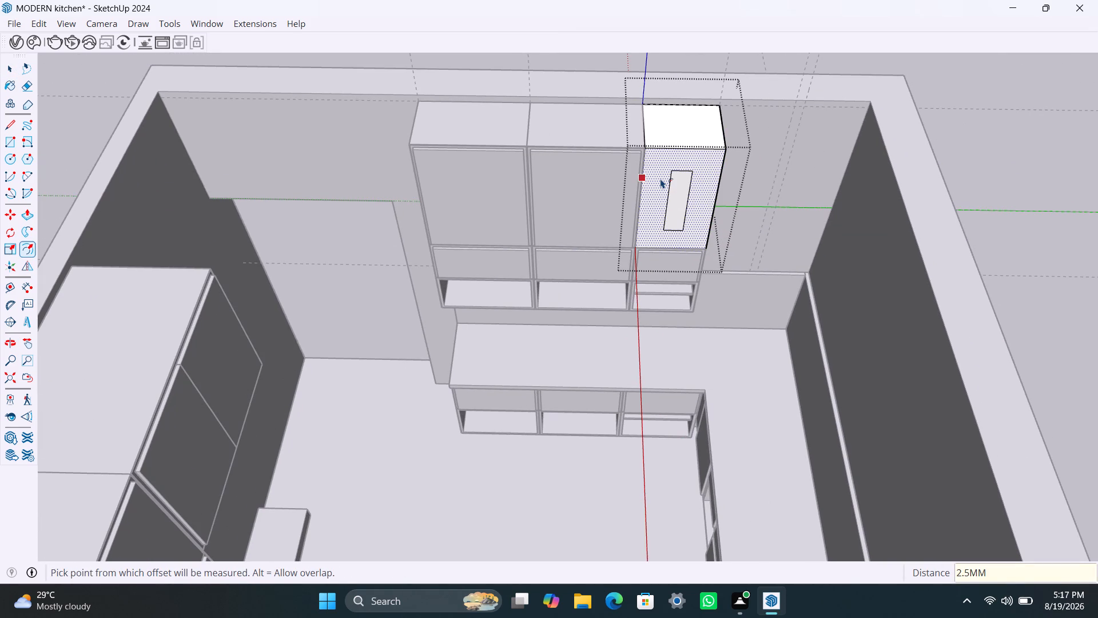
pyautogui.press('Return')
pyautogui.press('space')
# Offset the top cabinet's inset front face inward by a further 18 mm to outline its frame.
pyautogui.click(663, 176)
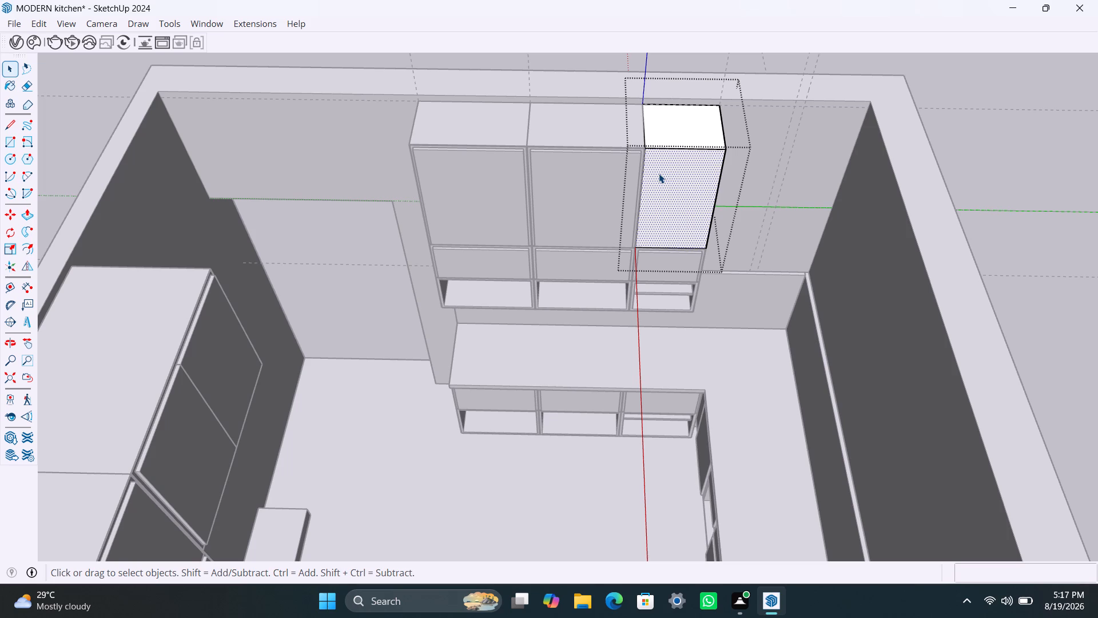
pyautogui.press('f')
pyautogui.click(659, 173)
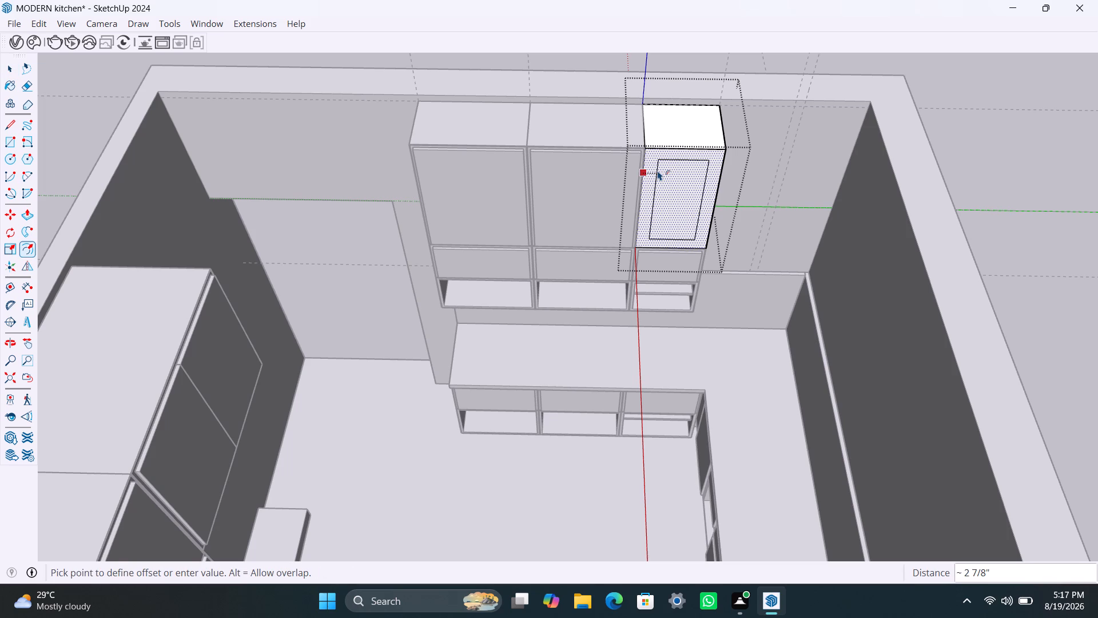
pyautogui.write('18MM')
pyautogui.press('Return')
pyautogui.press('space')
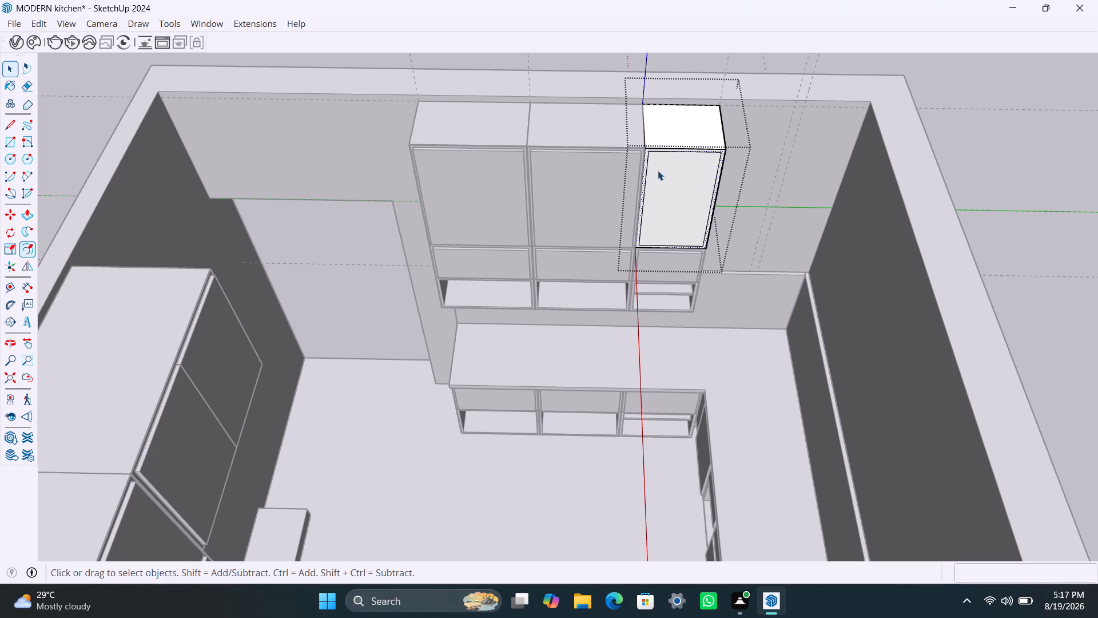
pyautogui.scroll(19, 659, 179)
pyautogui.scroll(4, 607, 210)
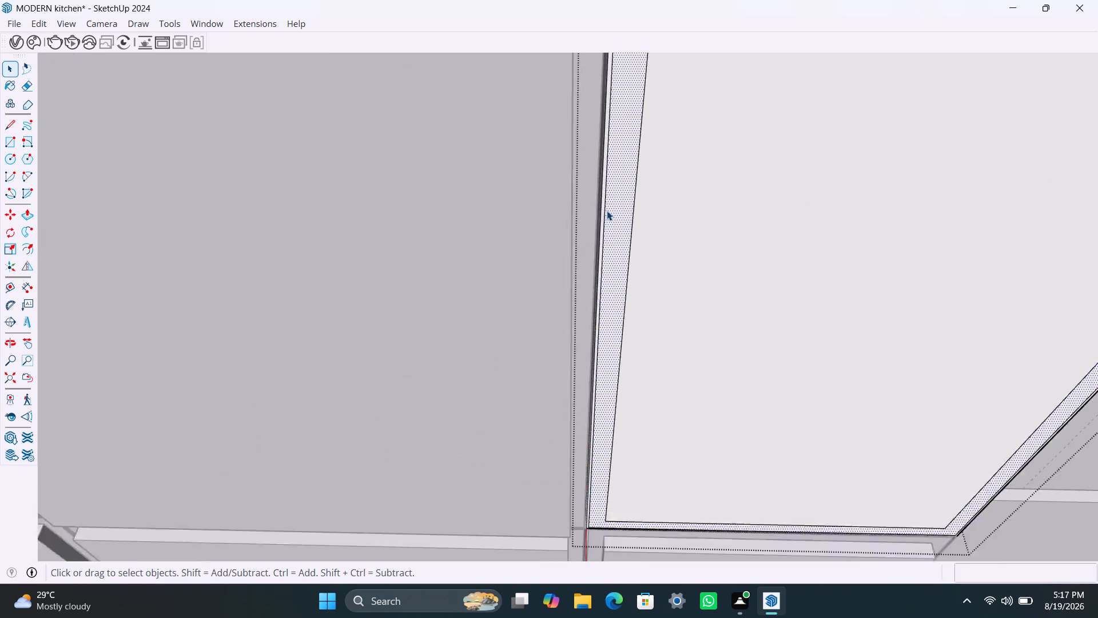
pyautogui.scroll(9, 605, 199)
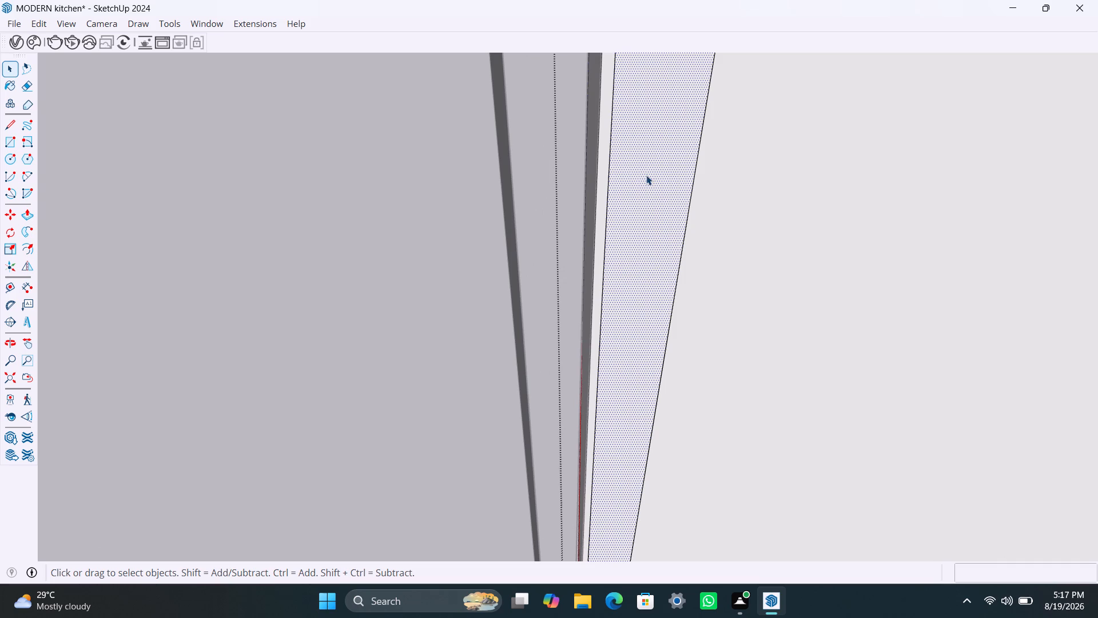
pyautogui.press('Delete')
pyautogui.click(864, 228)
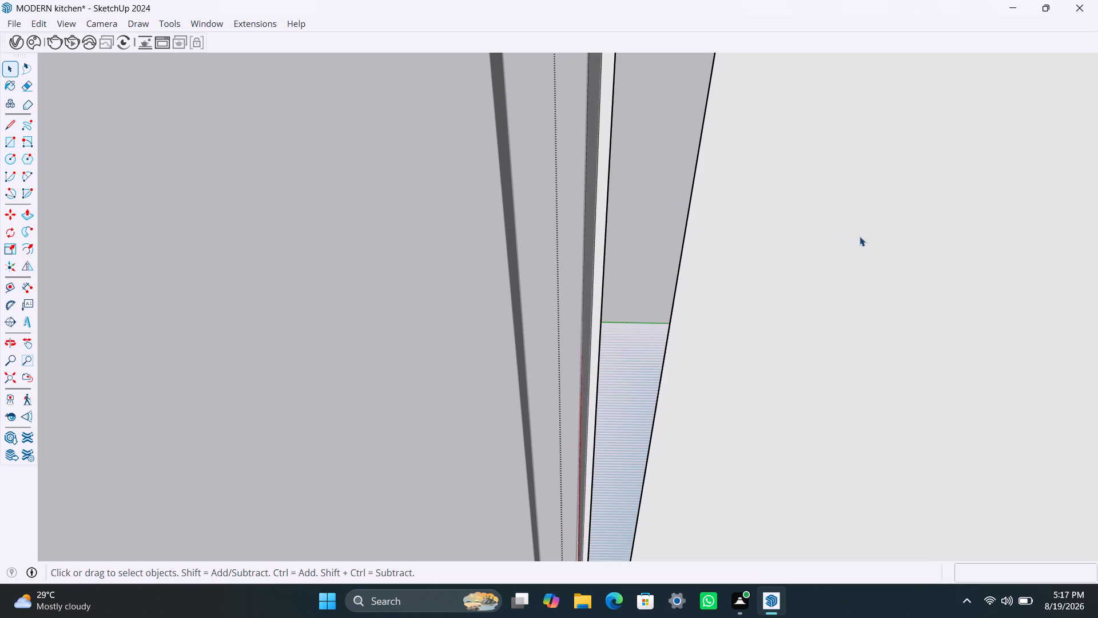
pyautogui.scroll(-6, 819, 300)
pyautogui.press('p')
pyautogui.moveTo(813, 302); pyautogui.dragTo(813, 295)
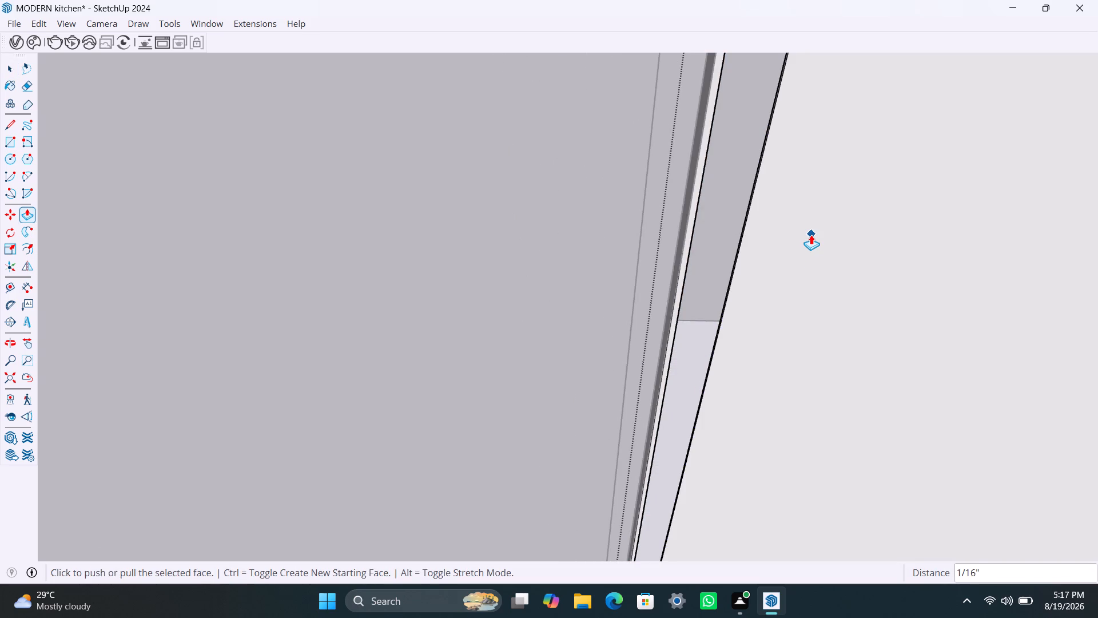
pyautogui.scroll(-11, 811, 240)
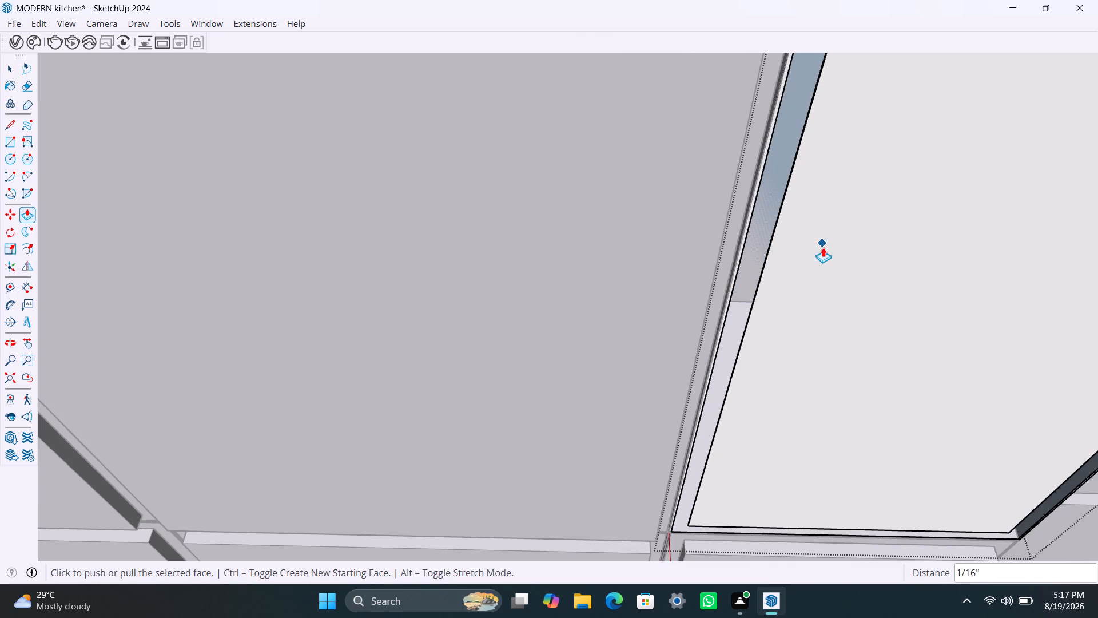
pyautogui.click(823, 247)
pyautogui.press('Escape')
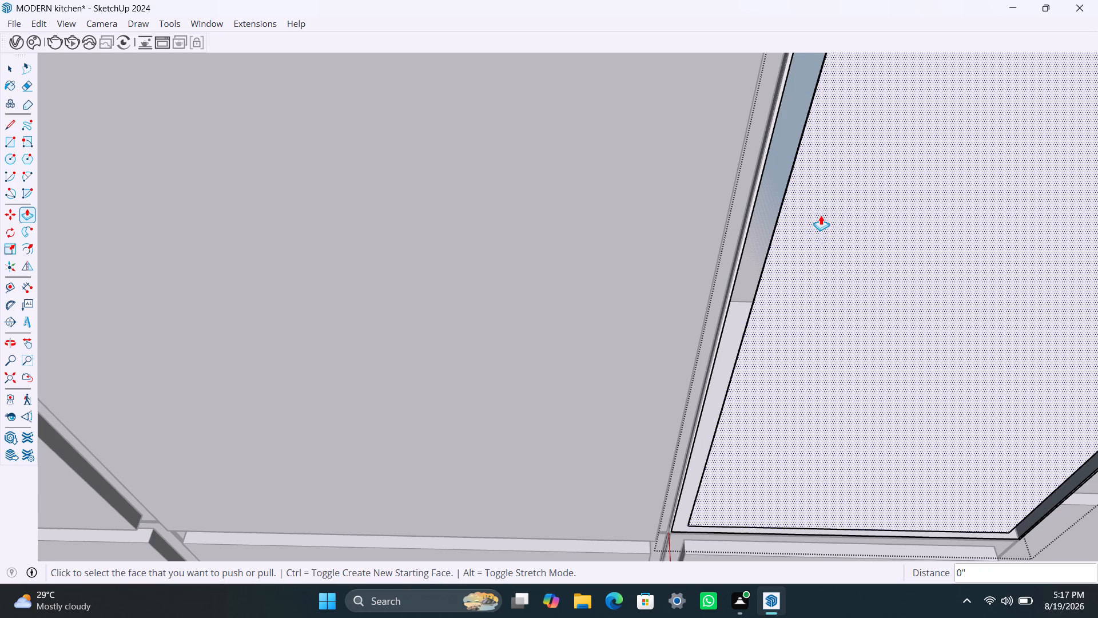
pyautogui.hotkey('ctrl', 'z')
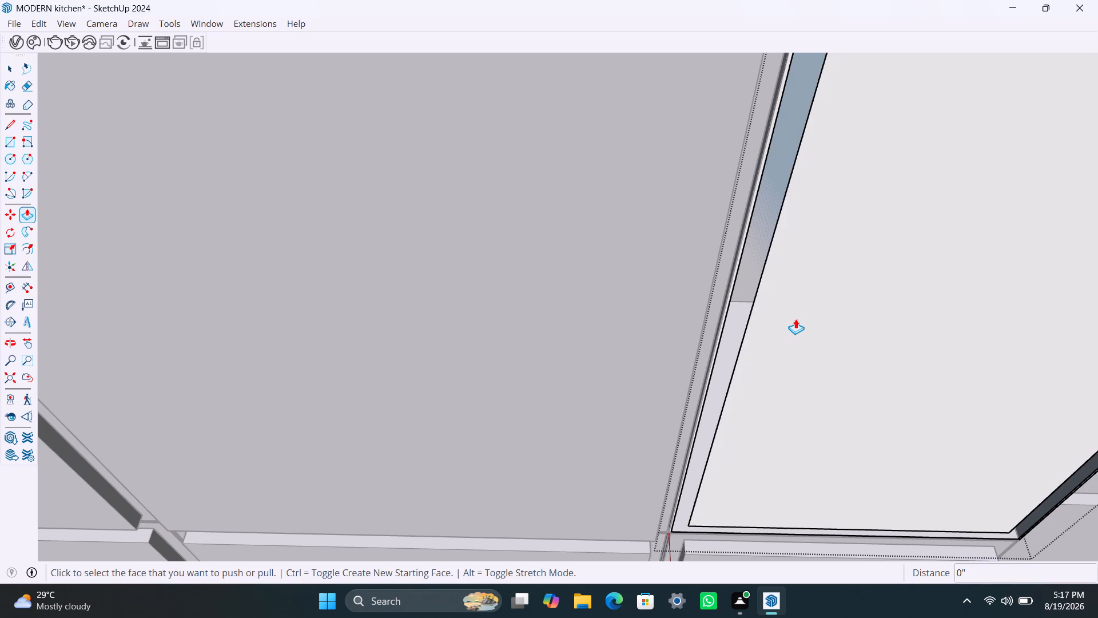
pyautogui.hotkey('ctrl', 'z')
# Delete the thin 2.5 mm outer border face around the front of the third stack's tall top cabinet.
pyautogui.scroll(15, 723, 343)
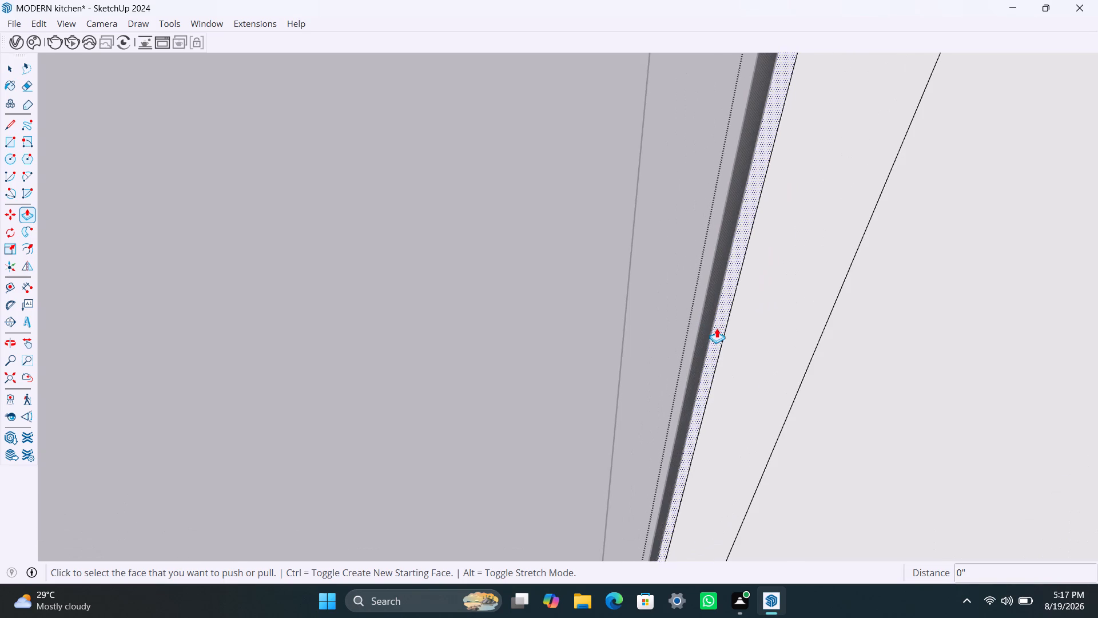
pyautogui.press('space')
pyautogui.click(718, 328)
pyautogui.press('Delete')
# Push the tall top cabinet's inner front face 300 mm inward to hollow it out.
pyautogui.click(888, 387)
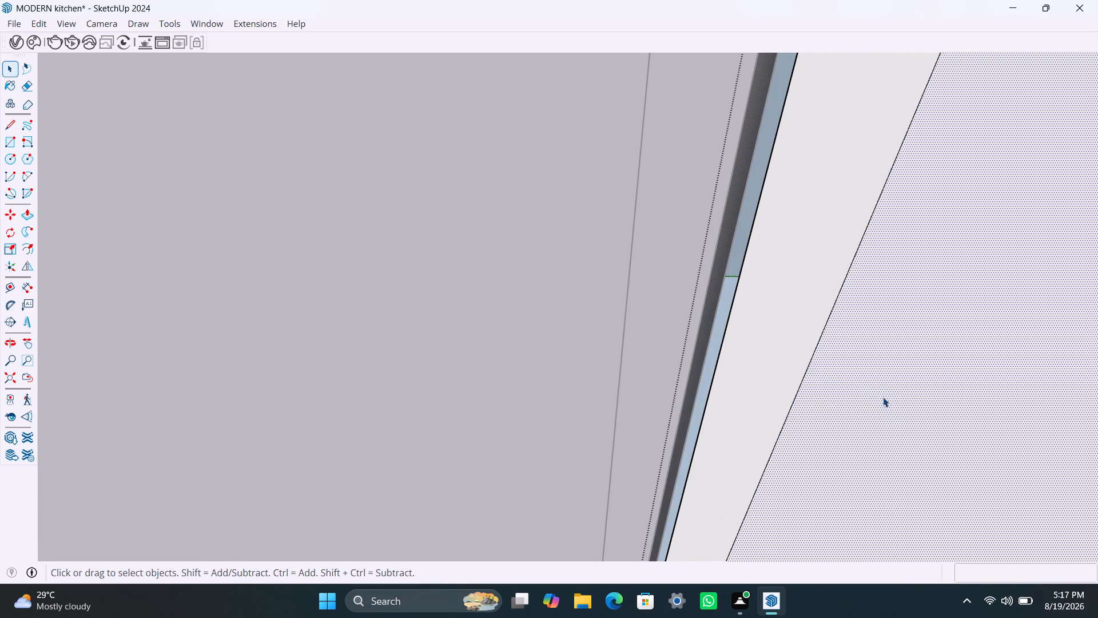
pyautogui.press('p')
pyautogui.click(881, 397)
pyautogui.scroll(-8, 874, 335)
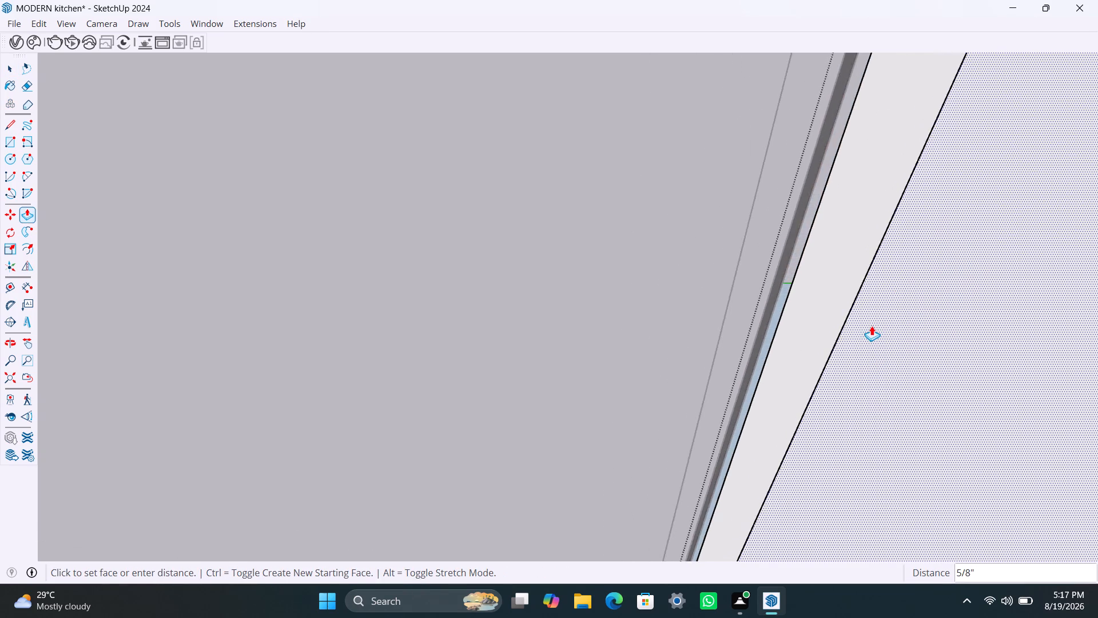
pyautogui.scroll(-20, 872, 326)
pyautogui.scroll(-1, 872, 326)
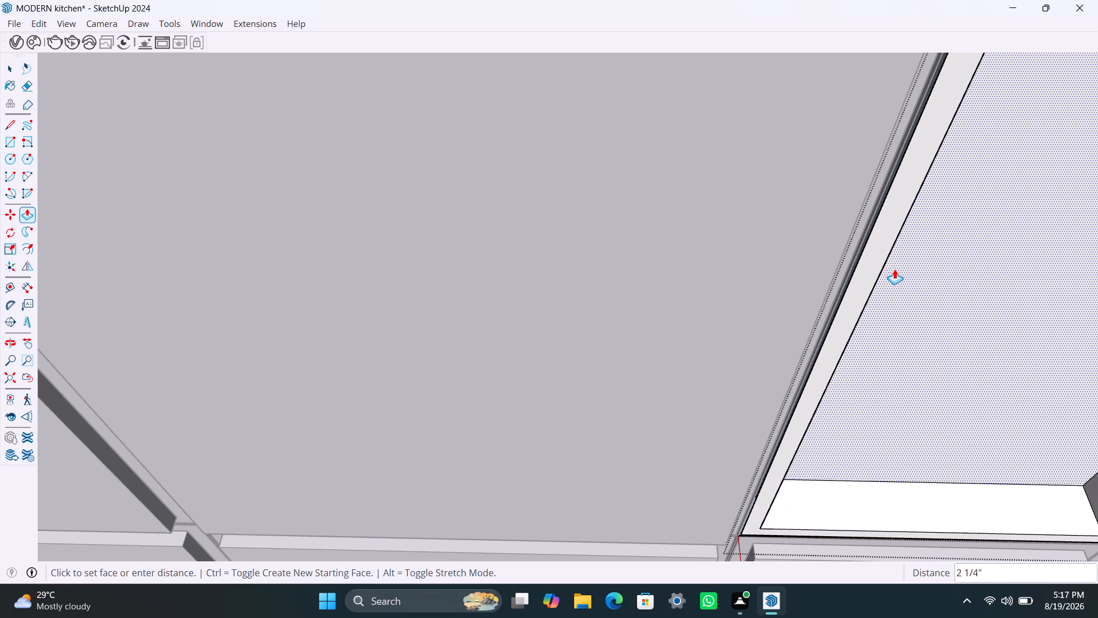
pyautogui.write('300MM')
pyautogui.press('Return')
pyautogui.press('space')
pyautogui.scroll(-15, 917, 229)
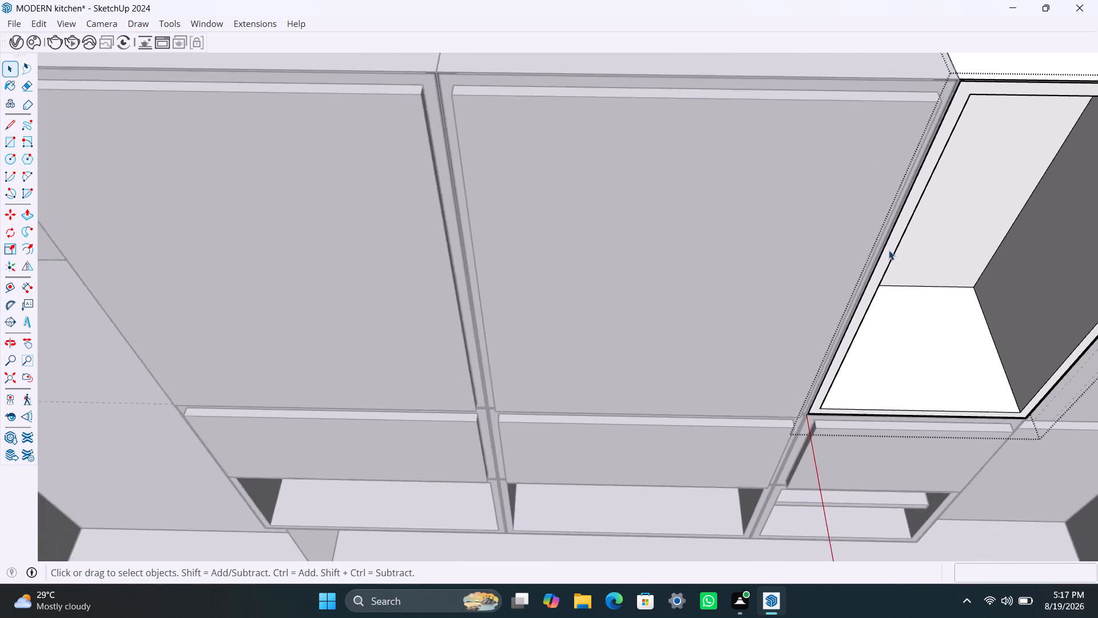
# Draw a rectangle across the tall top cabinet's front opening, from inner corner to inner corner, and make it a group.
pyautogui.scroll(-9, 889, 250)
pyautogui.moveTo(880, 228); pyautogui.dragTo(625, 228, button='middle')
pyautogui.press('r')
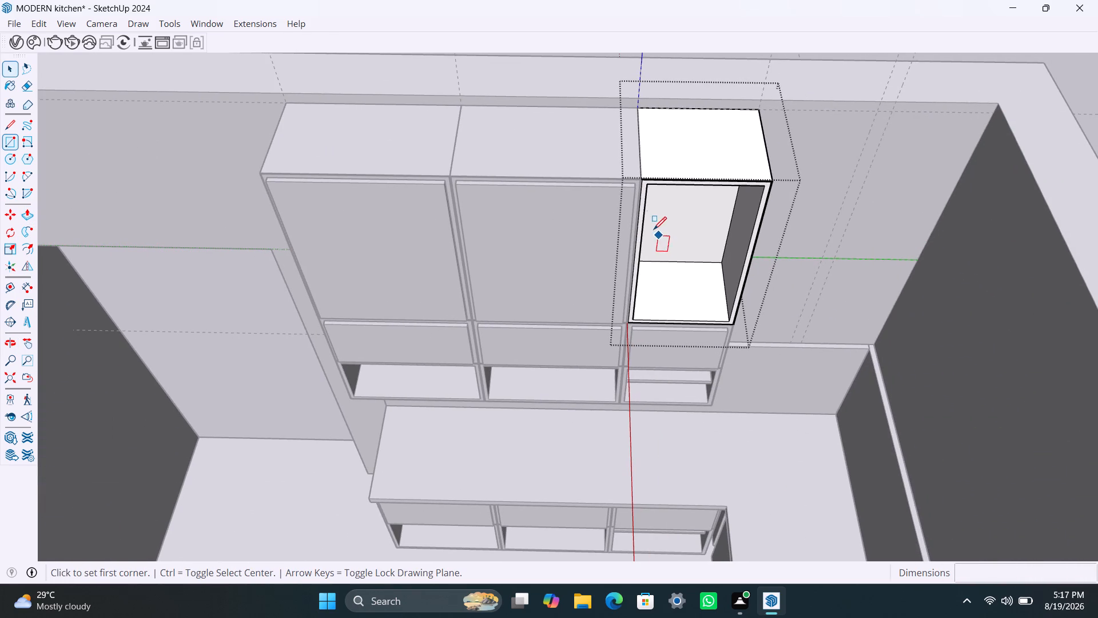
pyautogui.click(650, 187)
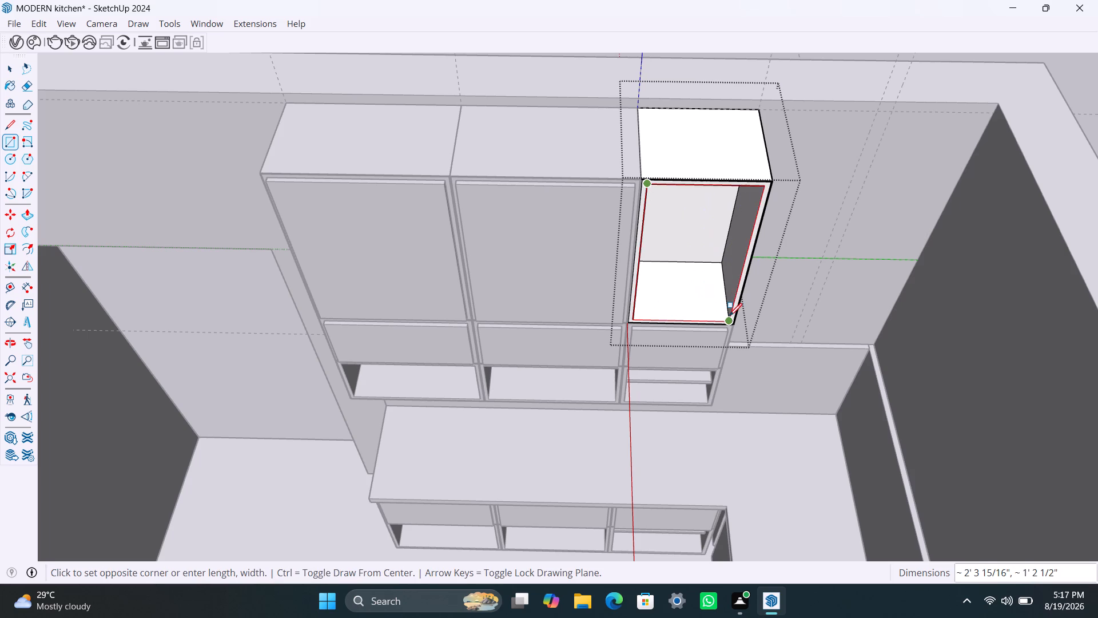
pyautogui.click(729, 316)
pyautogui.press('space')
pyautogui.doubleClick(702, 276)
pyautogui.rightClick(701, 276)
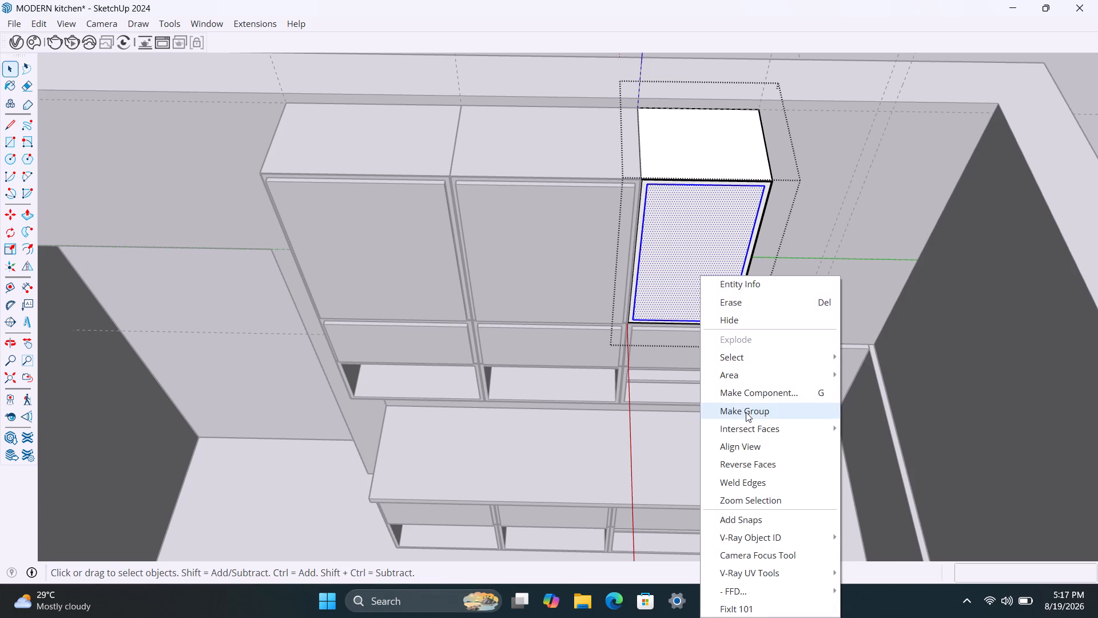
pyautogui.click(765, 413)
# Inside the new panel group, extrude the panel face by 18 mm and leave the group.
pyautogui.tripleClick(698, 229)
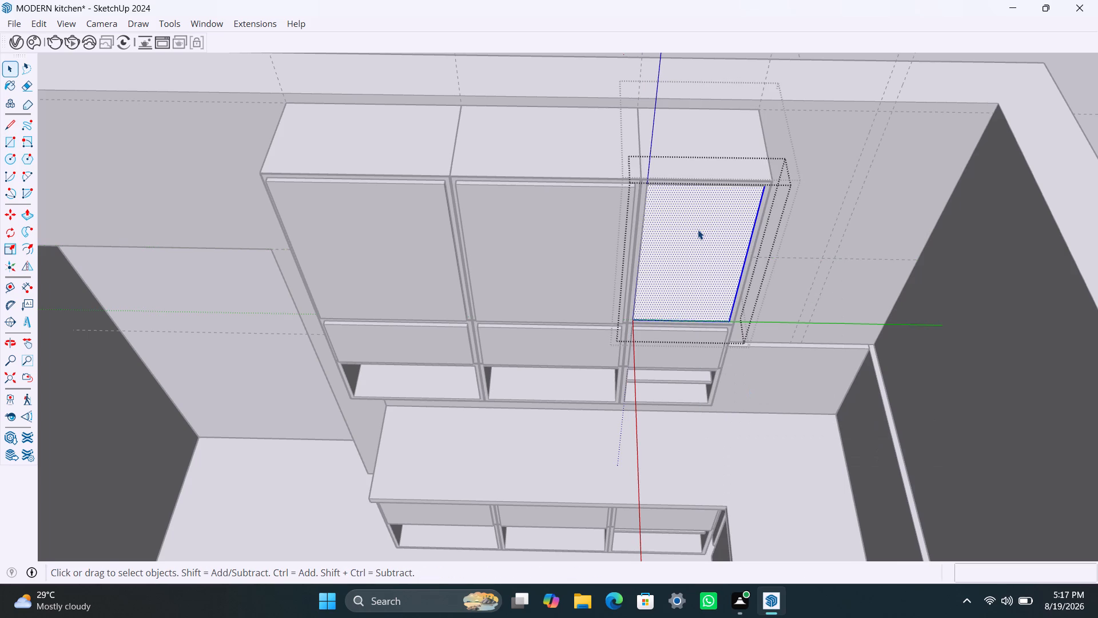
pyautogui.press('p')
pyautogui.click(1055, 51)
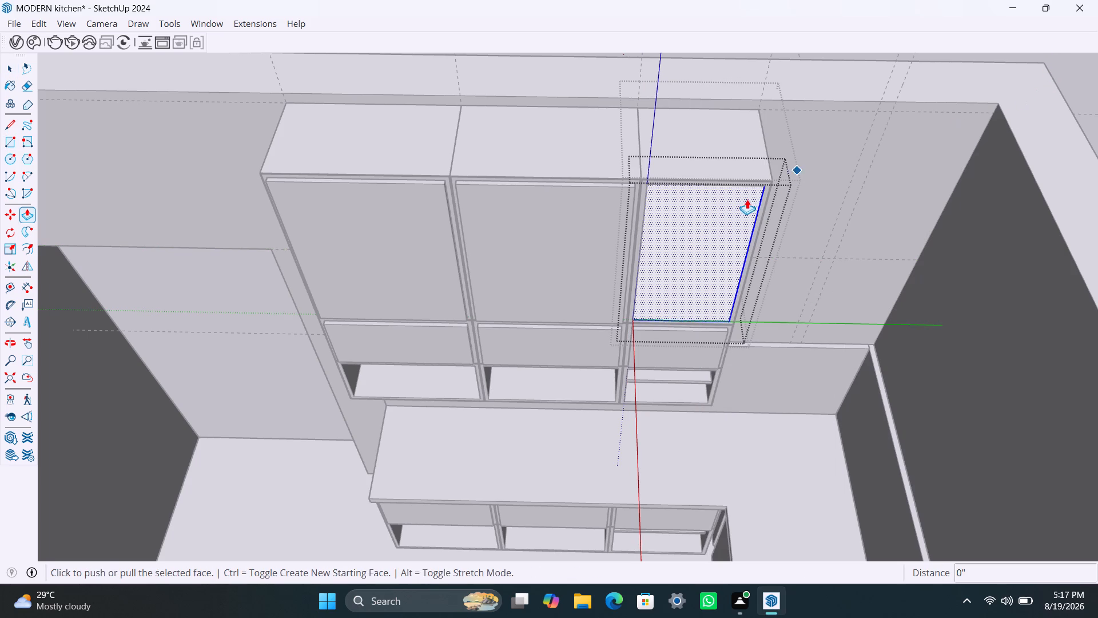
pyautogui.click(745, 203)
pyautogui.write('18MM')
pyautogui.press('Return')
pyautogui.press('space')
pyautogui.click(892, 181)
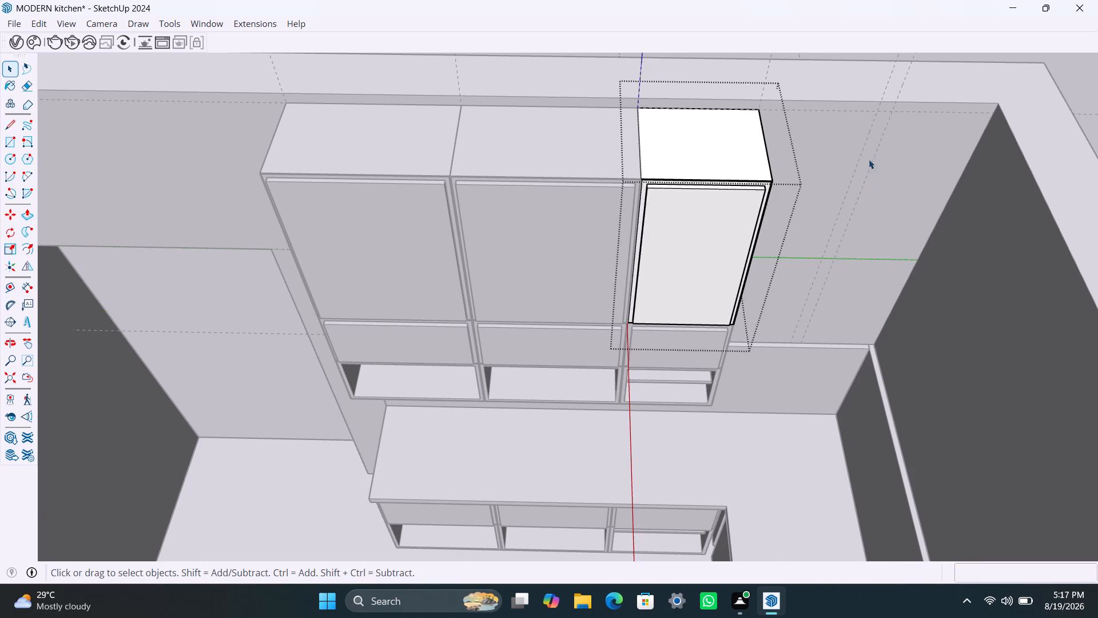
pyautogui.scroll(-4, 864, 147)
pyautogui.click(1039, 86)
# Draw a rectangle on the back wall between the third stack and the nearest vertical guide, topped by the horizontal guide, and make it a group.
pyautogui.scroll(-2, 970, 185)
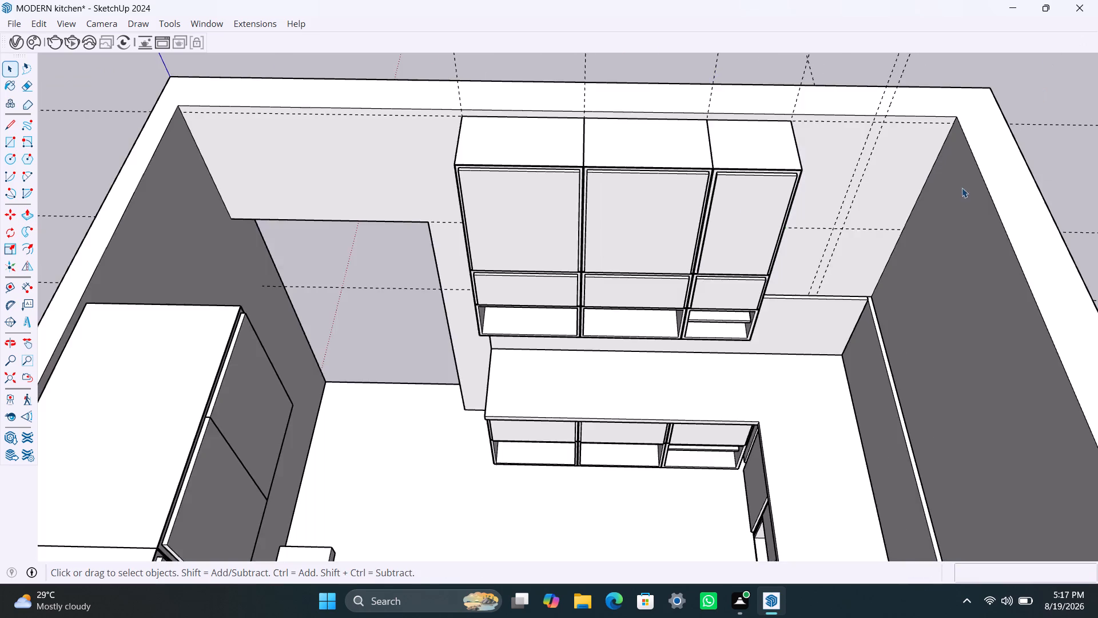
pyautogui.keyDown('shift'); pyautogui.moveTo(888, 189); pyautogui.dragTo(822, 155, button='middle'); pyautogui.keyUp('shift')
pyautogui.scroll(-4, 813, 268)
pyautogui.moveTo(815, 310); pyautogui.dragTo(858, 300, button='middle')
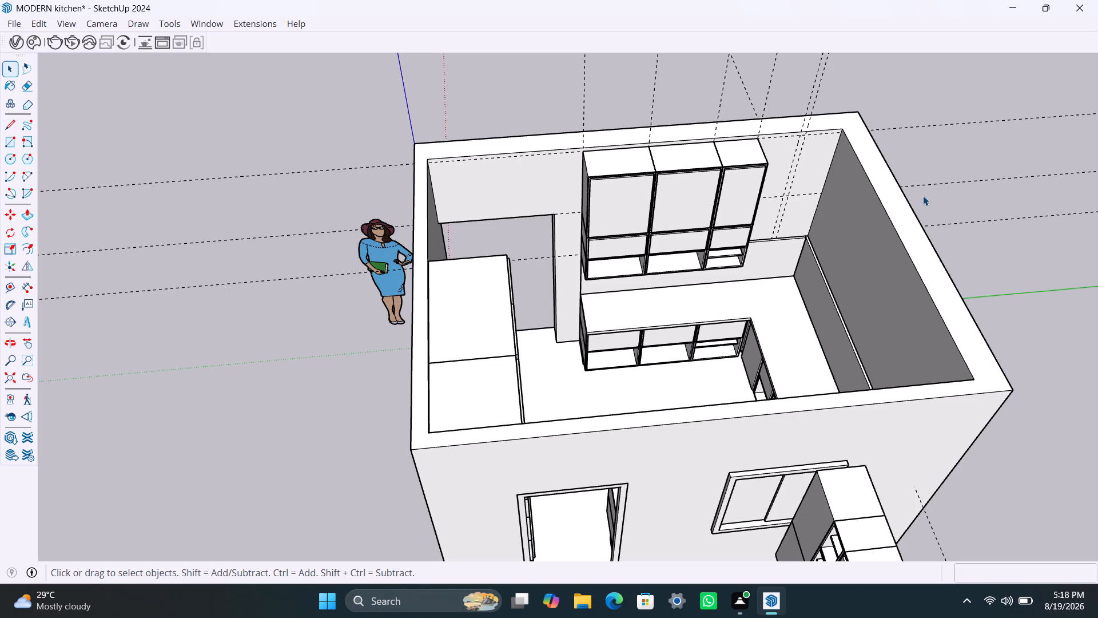
pyautogui.scroll(4, 741, 216)
pyautogui.moveTo(750, 188); pyautogui.dragTo(691, 187, button='middle')
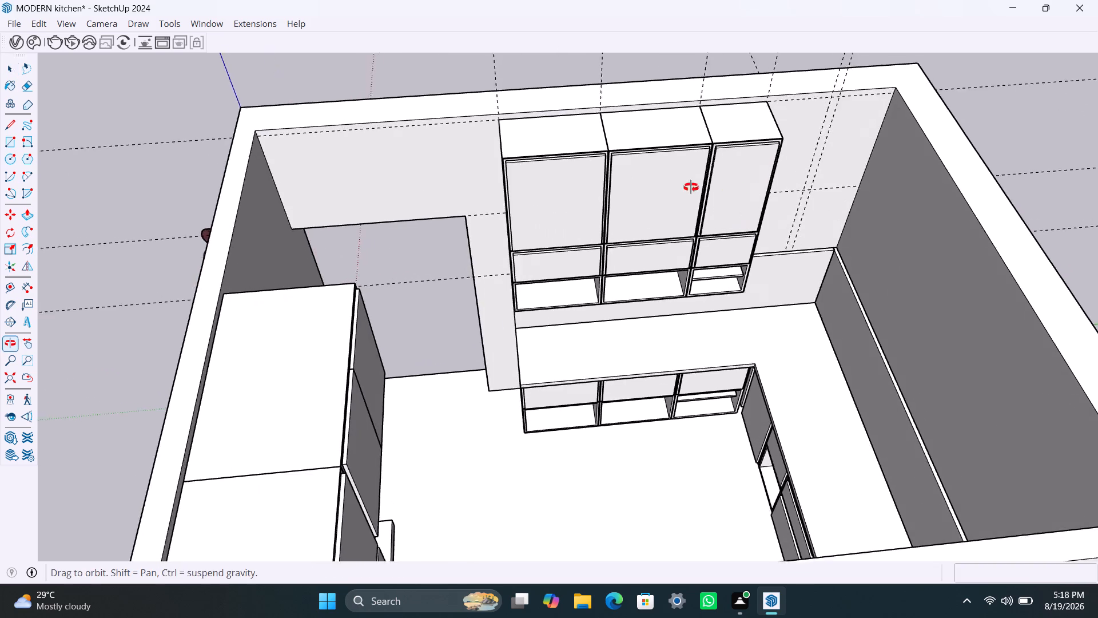
pyautogui.moveTo(691, 187); pyautogui.dragTo(665, 181, button='middle')
pyautogui.scroll(2, 770, 248)
pyautogui.moveTo(791, 288); pyautogui.dragTo(733, 263, button='middle')
pyautogui.scroll(3, 797, 316)
pyautogui.moveTo(794, 311); pyautogui.dragTo(759, 290, button='middle')
pyautogui.press('r')
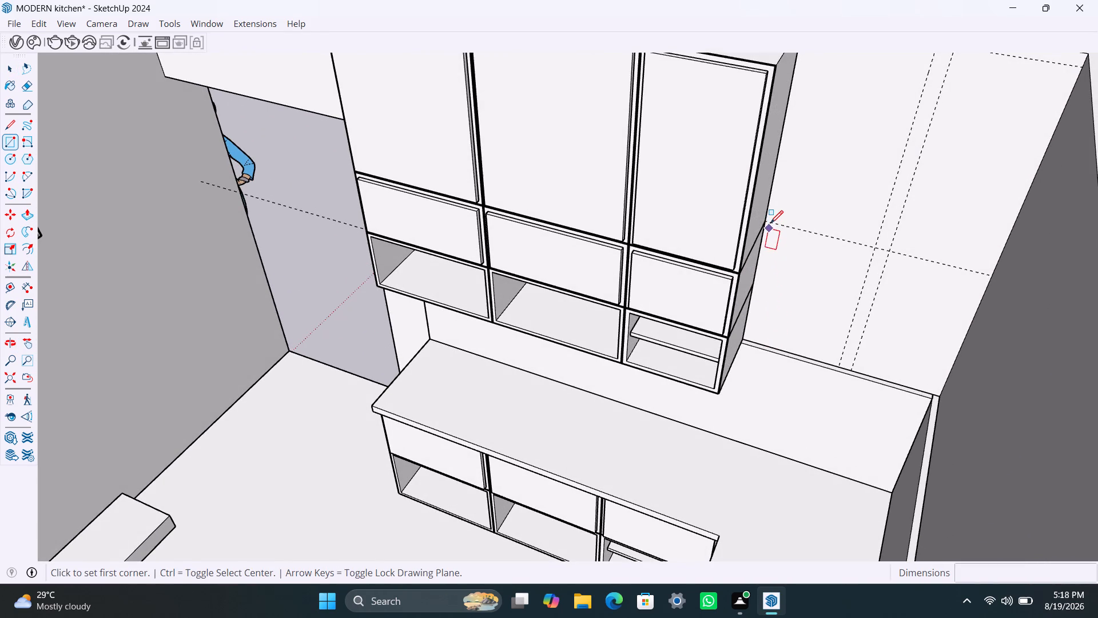
pyautogui.click(769, 222)
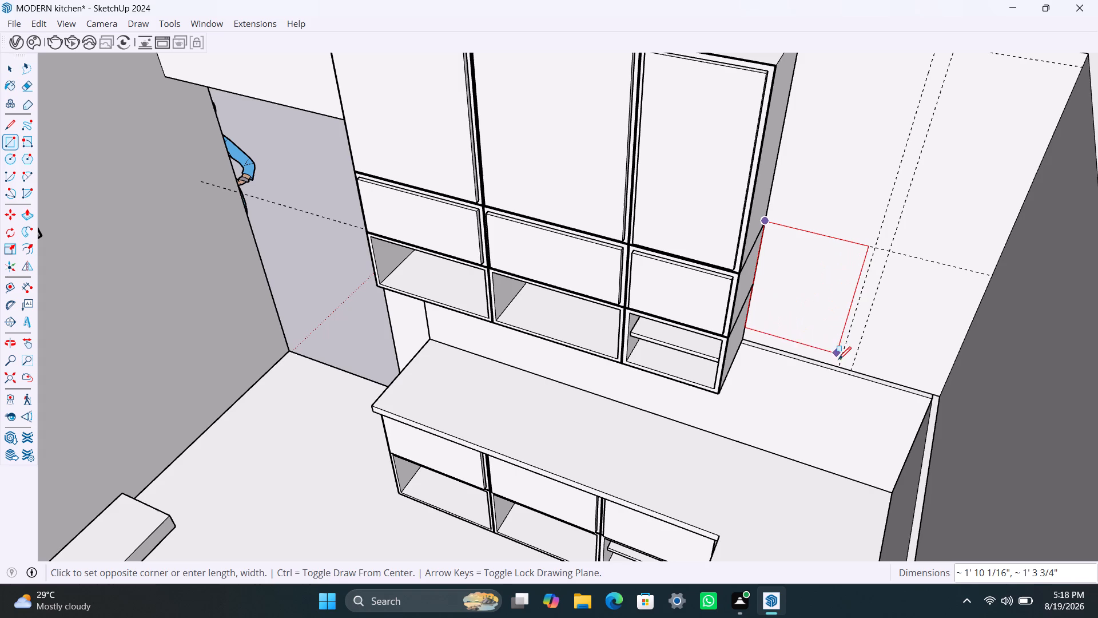
pyautogui.click(839, 363)
pyautogui.press('space')
pyautogui.doubleClick(821, 299)
pyautogui.rightClick(821, 299)
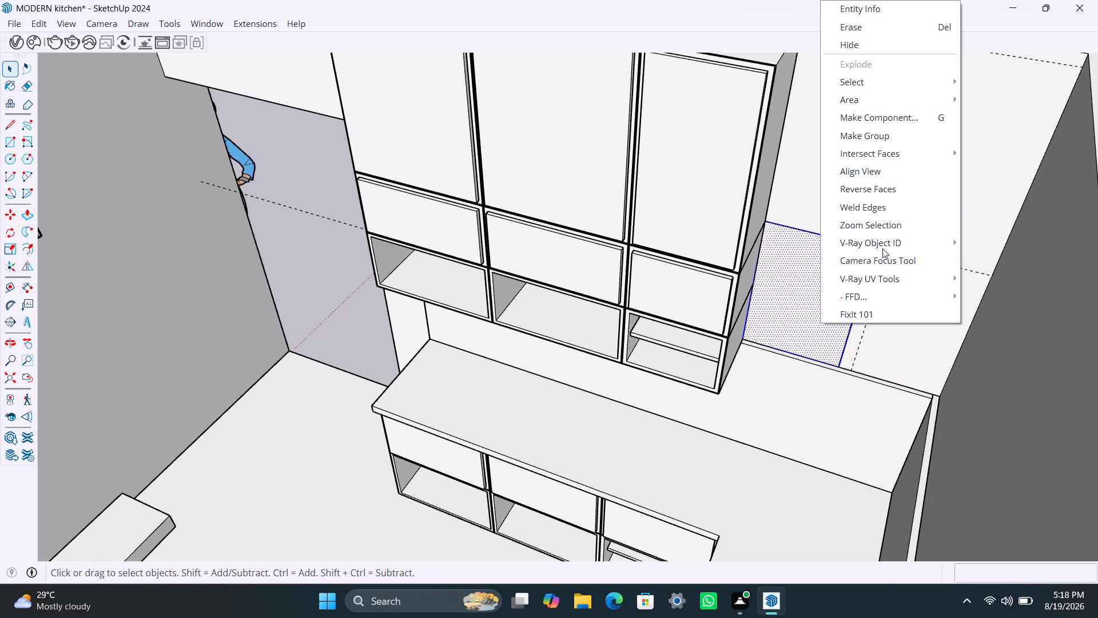
pyautogui.click(874, 139)
# Inside the new wall group, extrude the rectangle 350 mm out from the wall into a box.
pyautogui.tripleClick(796, 335)
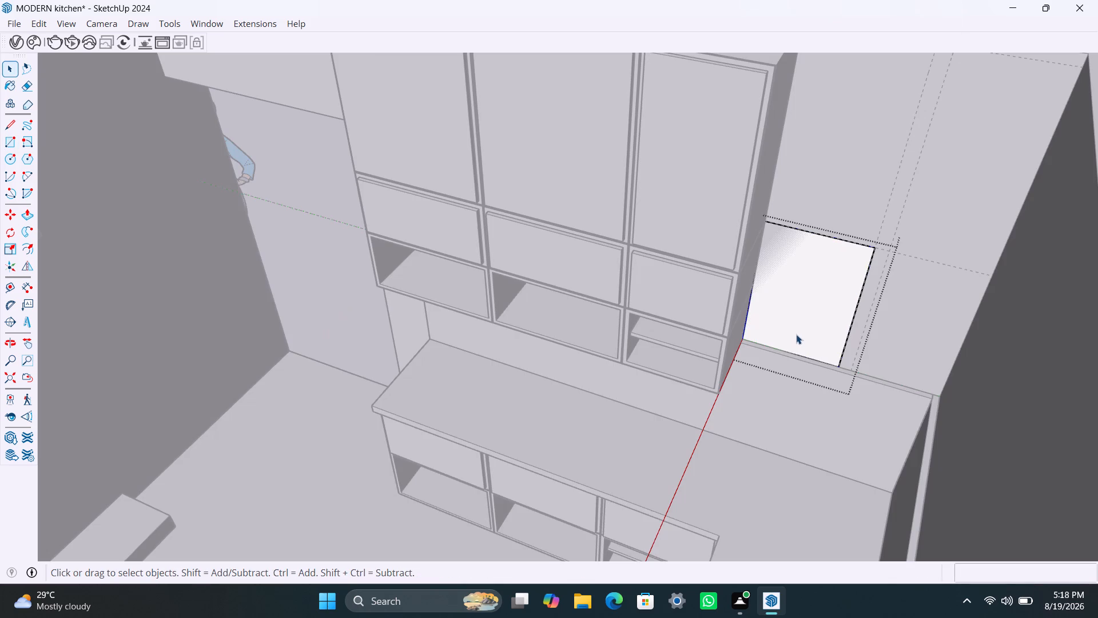
pyautogui.press('p')
pyautogui.click(796, 334)
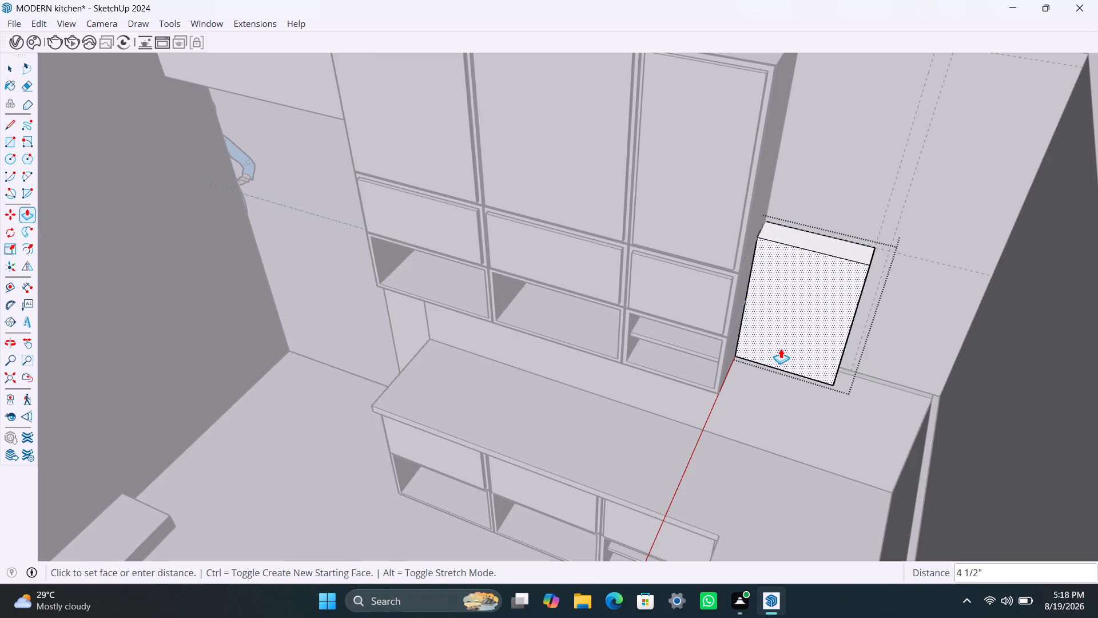
pyautogui.press('3')
pyautogui.write('50MM')
pyautogui.press('Return')
pyautogui.press('space')
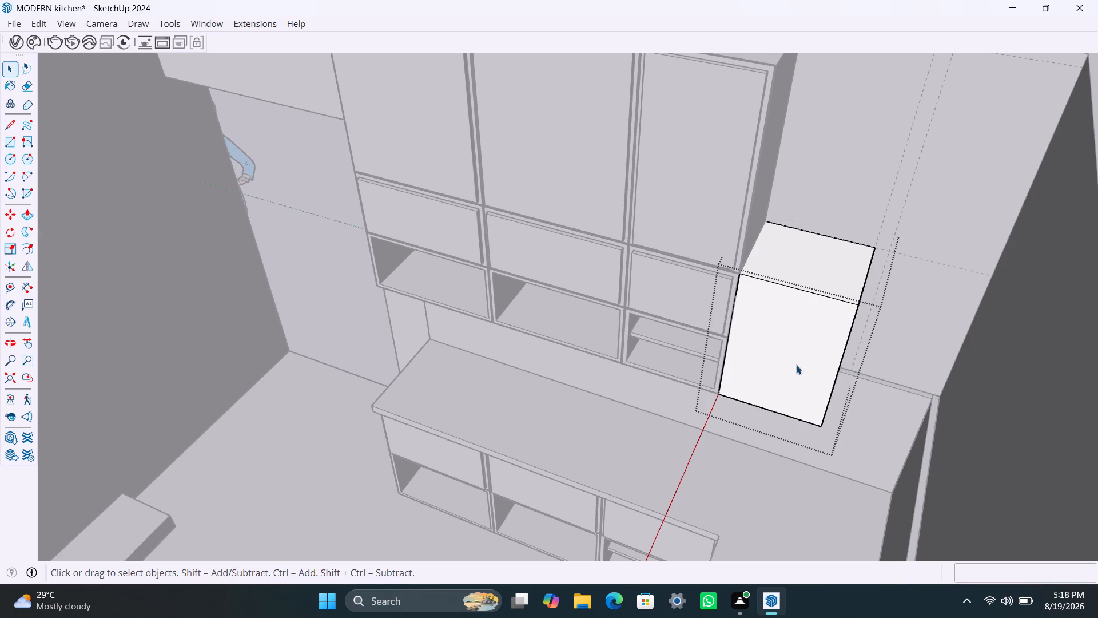
# Push the new box's top face down by 300 mm and leave the group.
pyautogui.click(842, 260)
pyautogui.press('p')
pyautogui.click(841, 266)
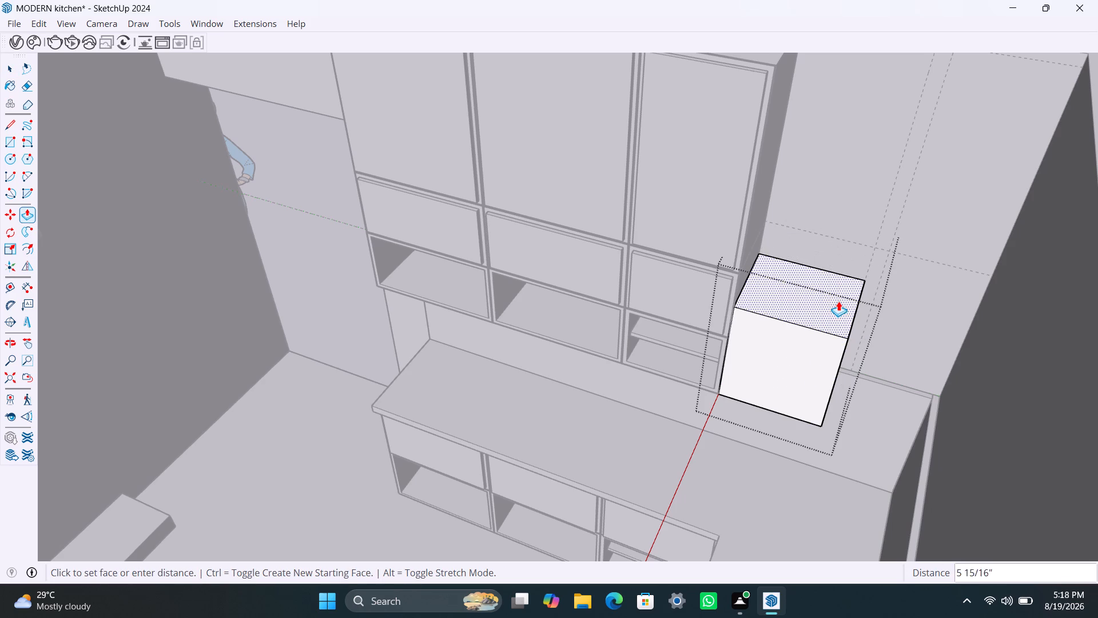
pyautogui.write('300MM')
pyautogui.press('Return')
pyautogui.press('space')
pyautogui.click(924, 323)
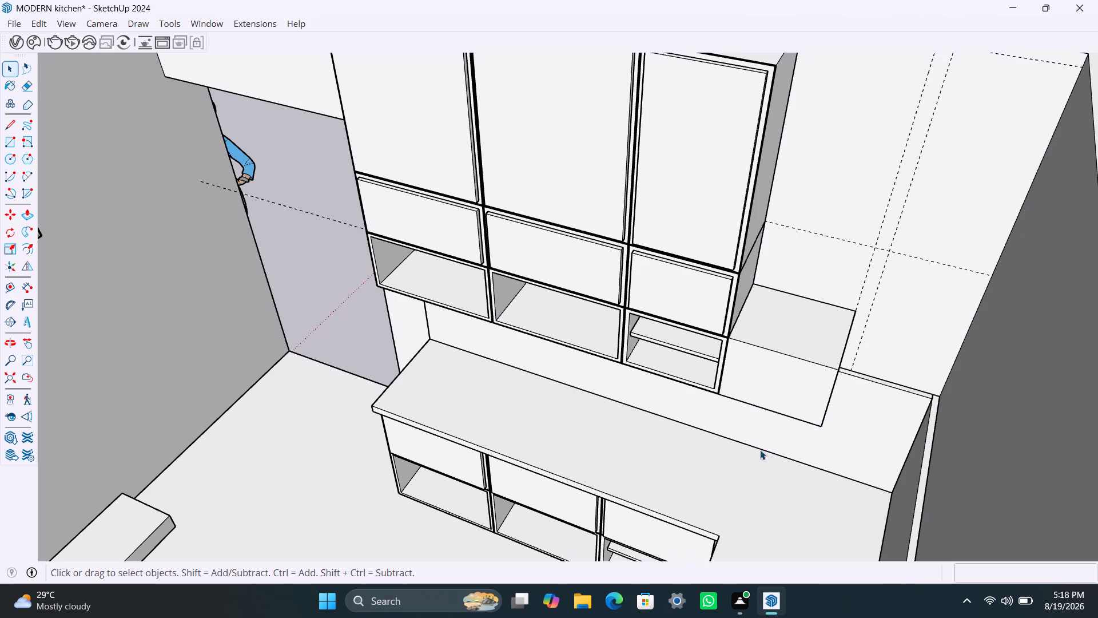
# Copy the new box upward twice, stacking each copy directly on the one below using corner snaps.
pyautogui.click(783, 395)
pyautogui.press('m')
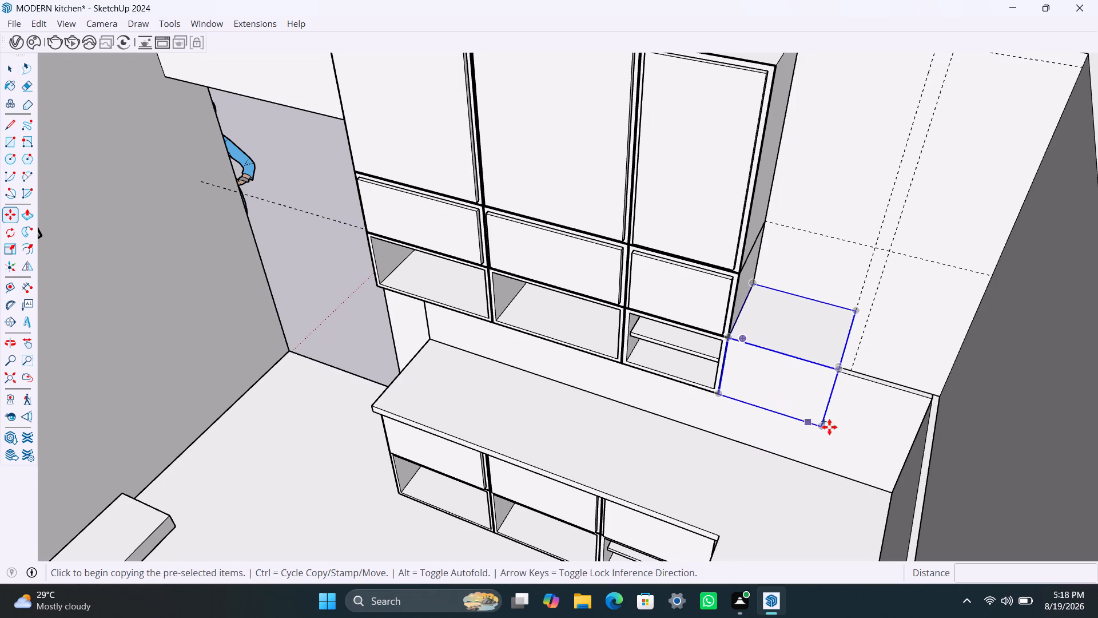
pyautogui.click(824, 427)
pyautogui.click(842, 366)
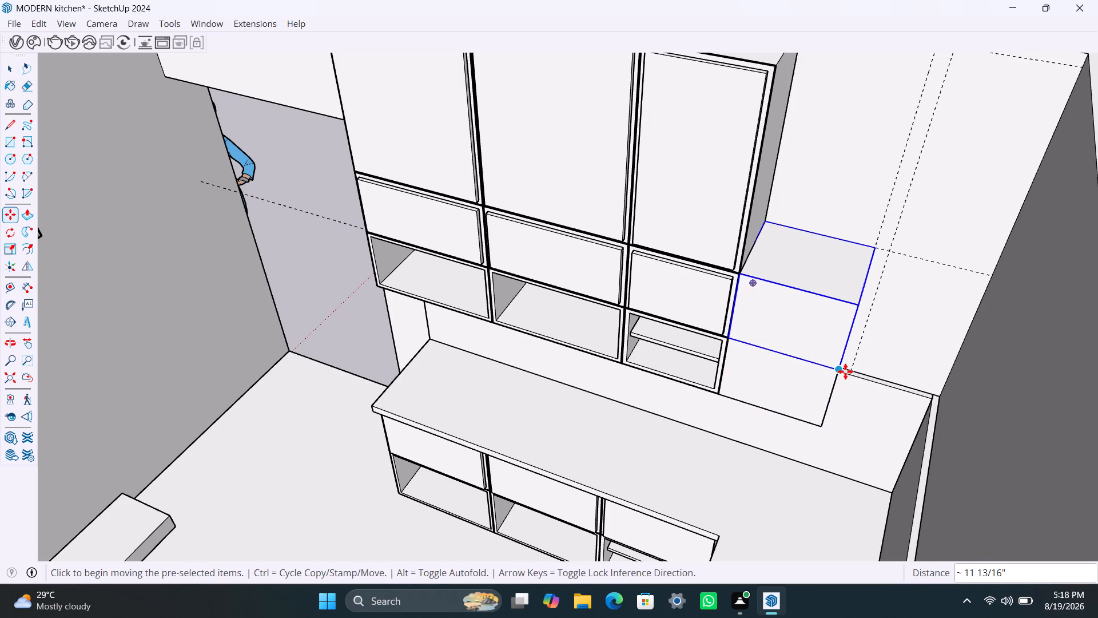
pyautogui.press('m')
pyautogui.click(842, 371)
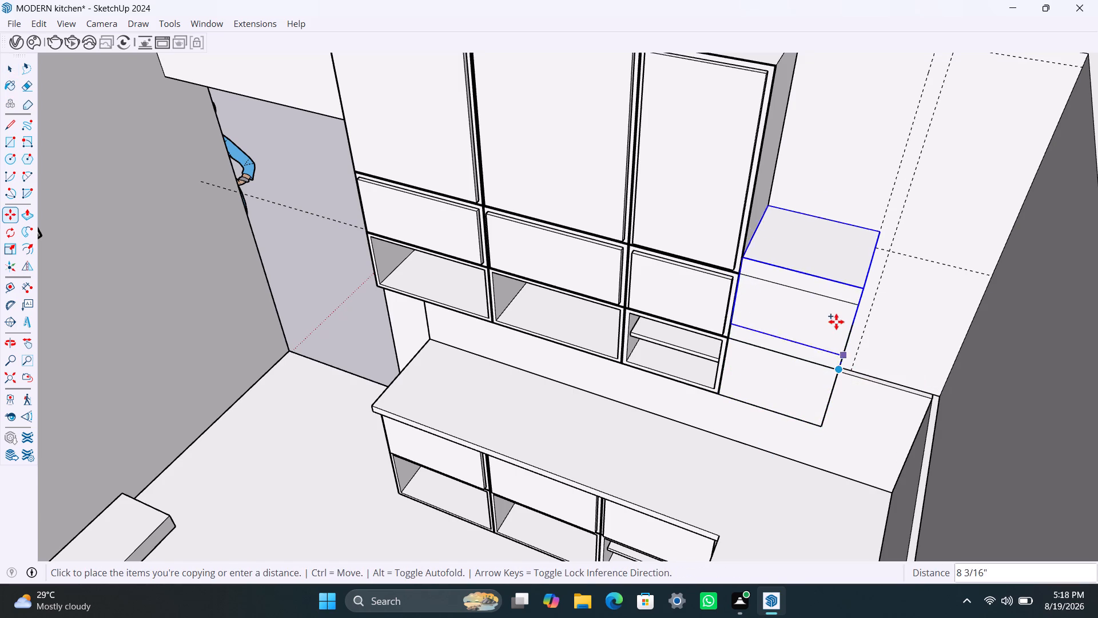
pyautogui.click(862, 306)
pyautogui.press('space')
# Inside the topmost box copy, raise its top face to the height of the adjacent tall top cabinet and leave the group.
pyautogui.tripleClick(857, 209)
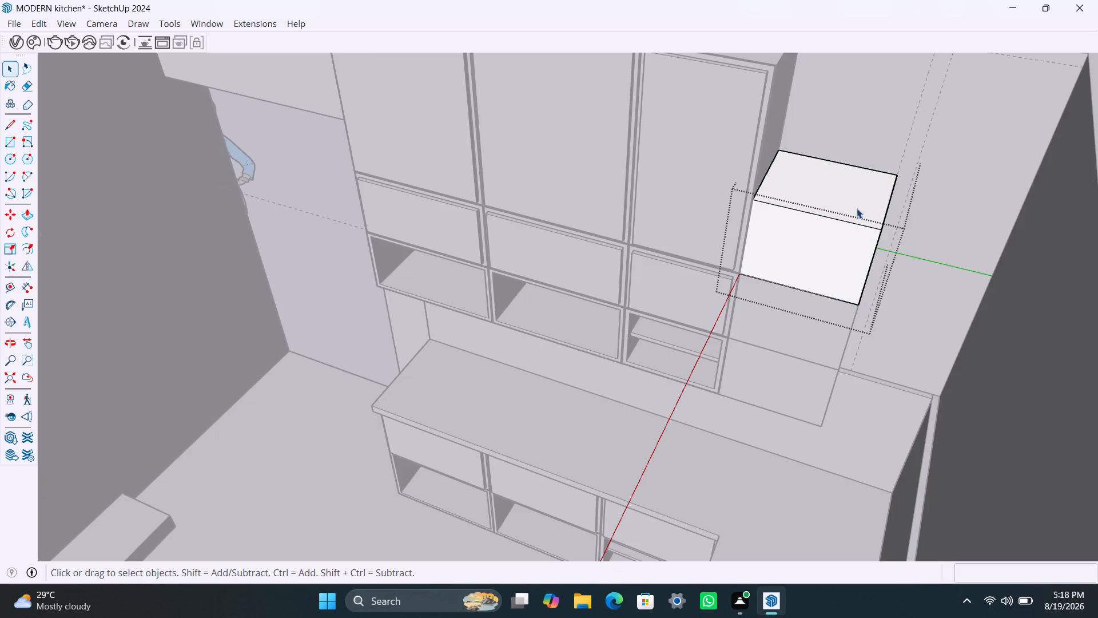
pyautogui.click(857, 206)
pyautogui.press('p')
pyautogui.click(857, 206)
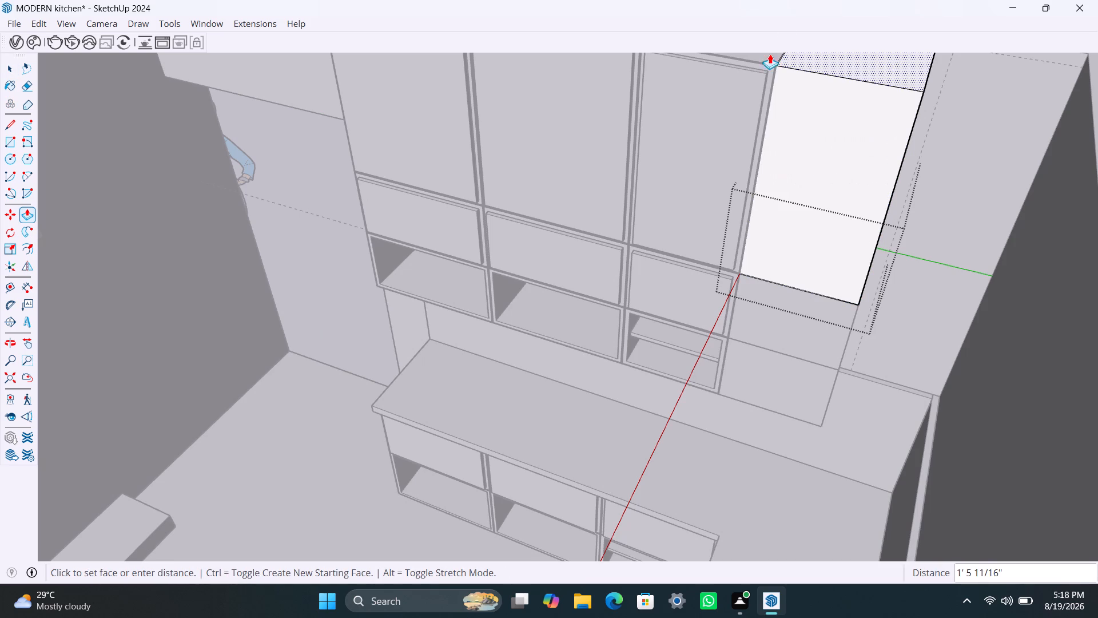
pyautogui.click(772, 58)
pyautogui.press('space')
pyautogui.click(933, 197)
pyautogui.scroll(-4, 814, 308)
pyautogui.moveTo(789, 364); pyautogui.dragTo(837, 353, button='middle')
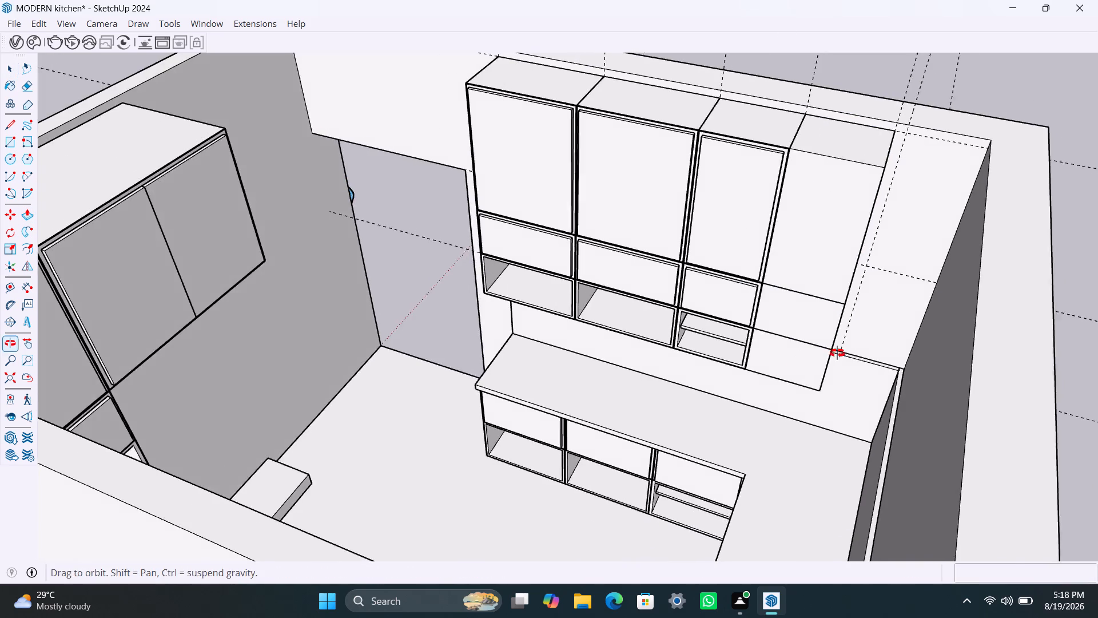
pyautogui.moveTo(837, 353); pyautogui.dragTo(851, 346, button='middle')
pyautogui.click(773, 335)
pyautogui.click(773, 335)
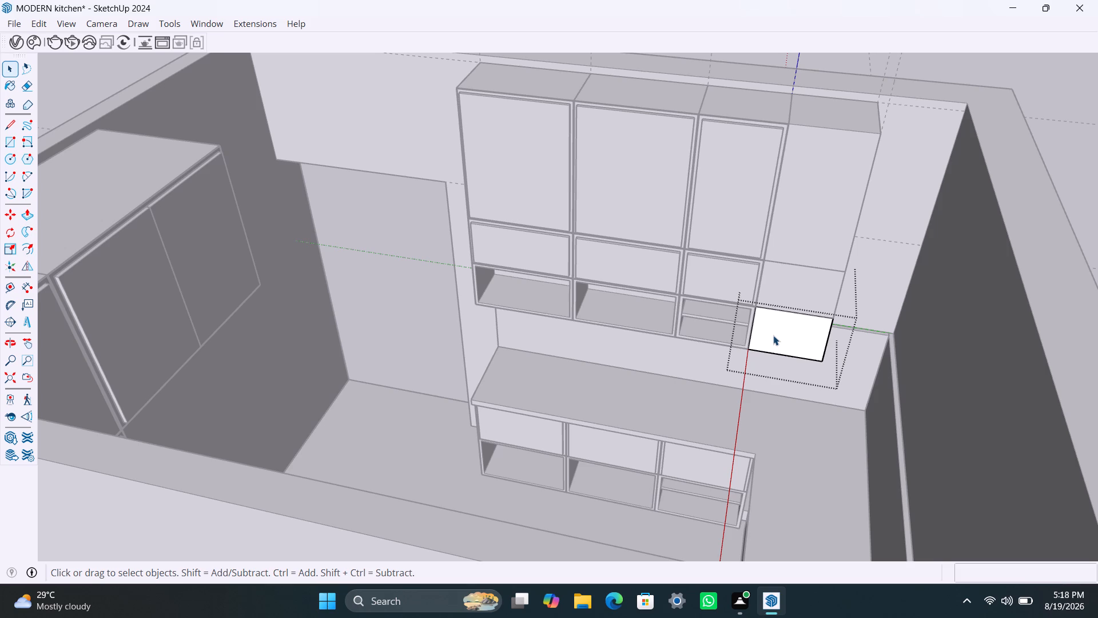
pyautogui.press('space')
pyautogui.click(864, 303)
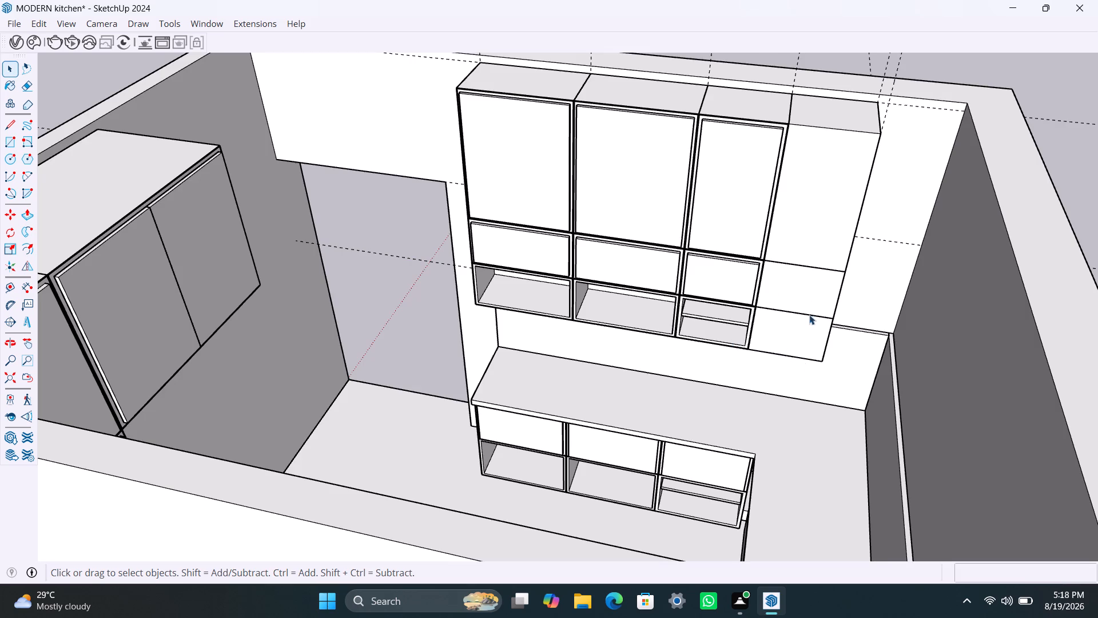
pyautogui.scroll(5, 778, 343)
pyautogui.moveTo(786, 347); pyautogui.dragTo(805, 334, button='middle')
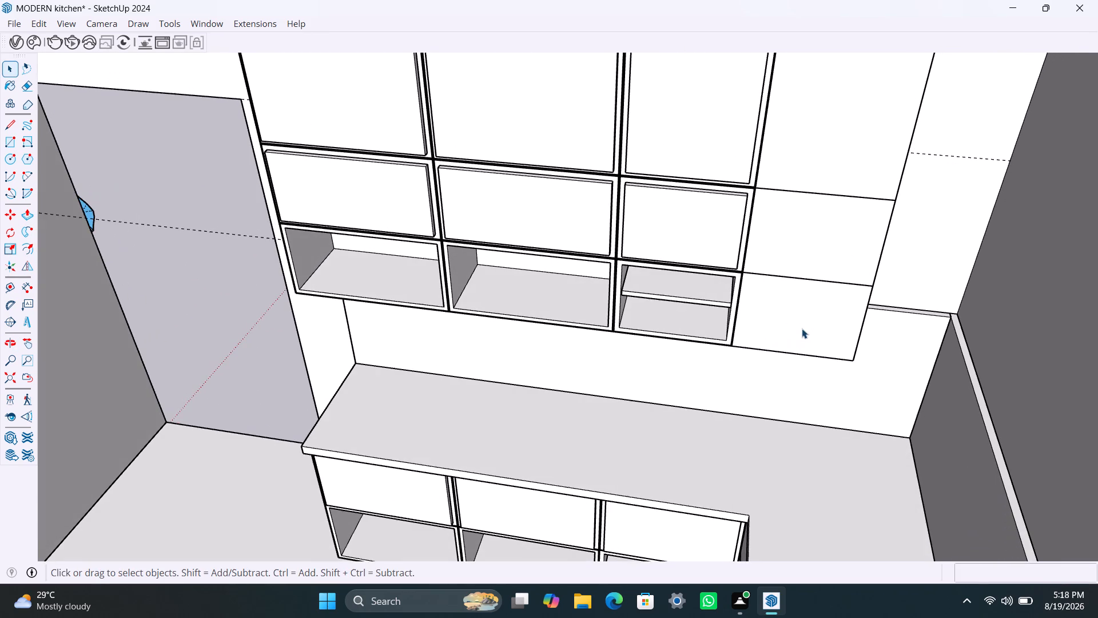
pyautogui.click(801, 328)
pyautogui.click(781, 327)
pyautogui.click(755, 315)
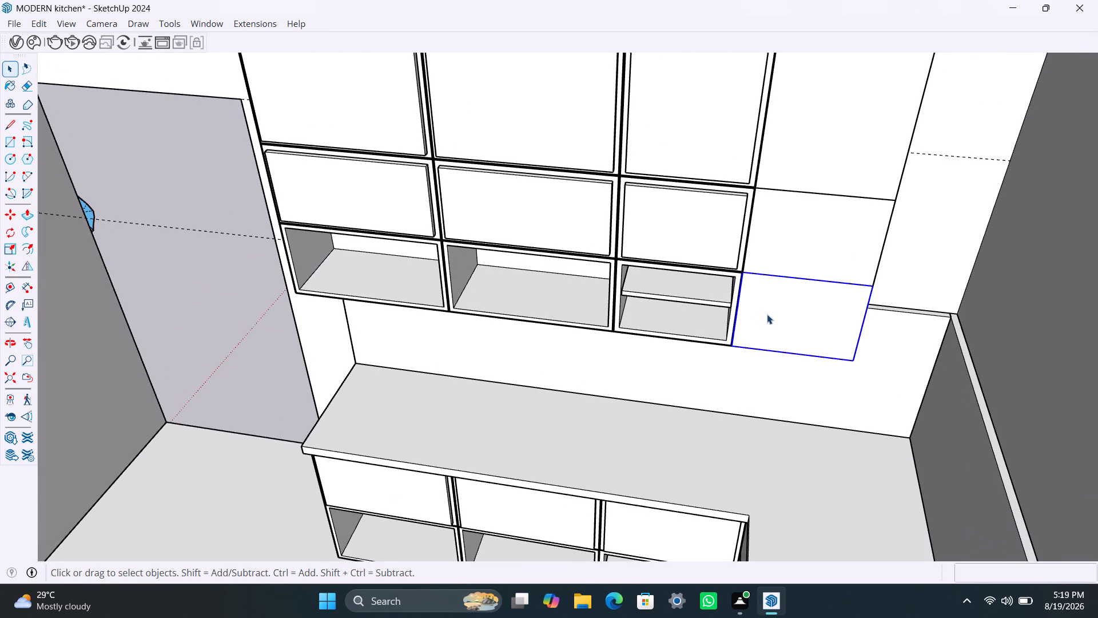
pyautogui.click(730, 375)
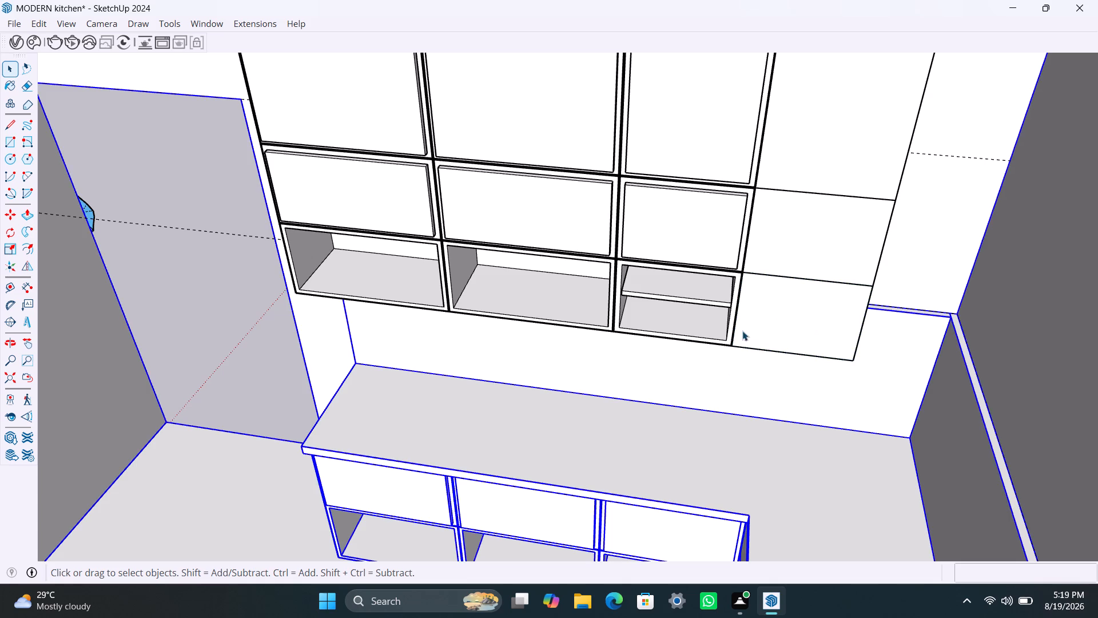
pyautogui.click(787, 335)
# Inside the third stack's open bottom cabinet, delete the middle shelf and leave the group.
pyautogui.click(699, 299)
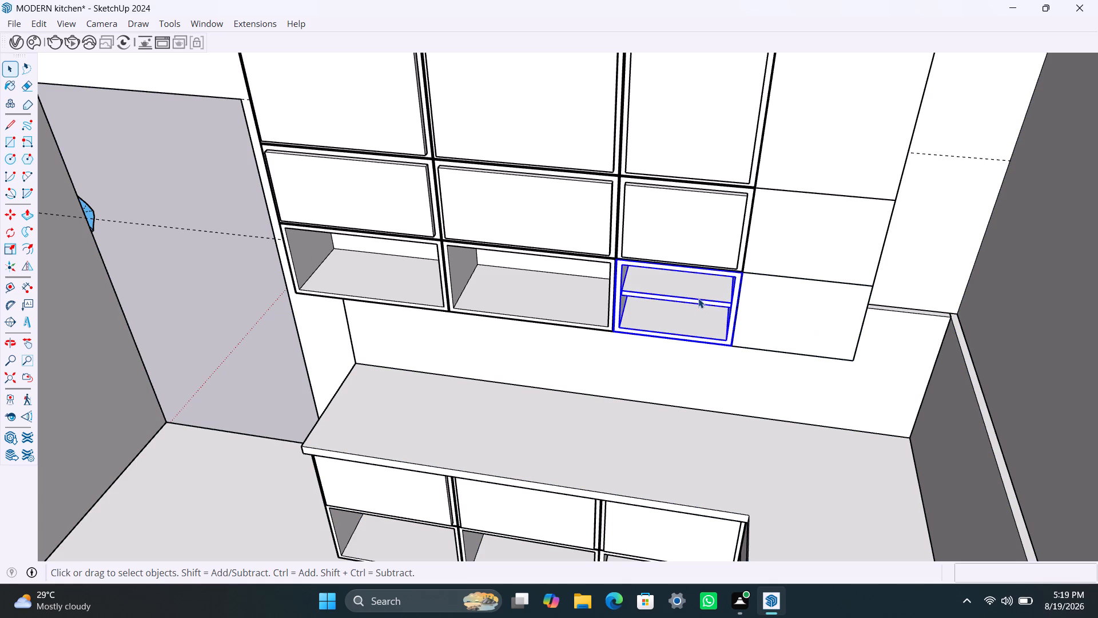
pyautogui.scroll(6, 696, 303)
pyautogui.moveTo(707, 330); pyautogui.dragTo(719, 299, button='middle')
pyautogui.click(702, 269)
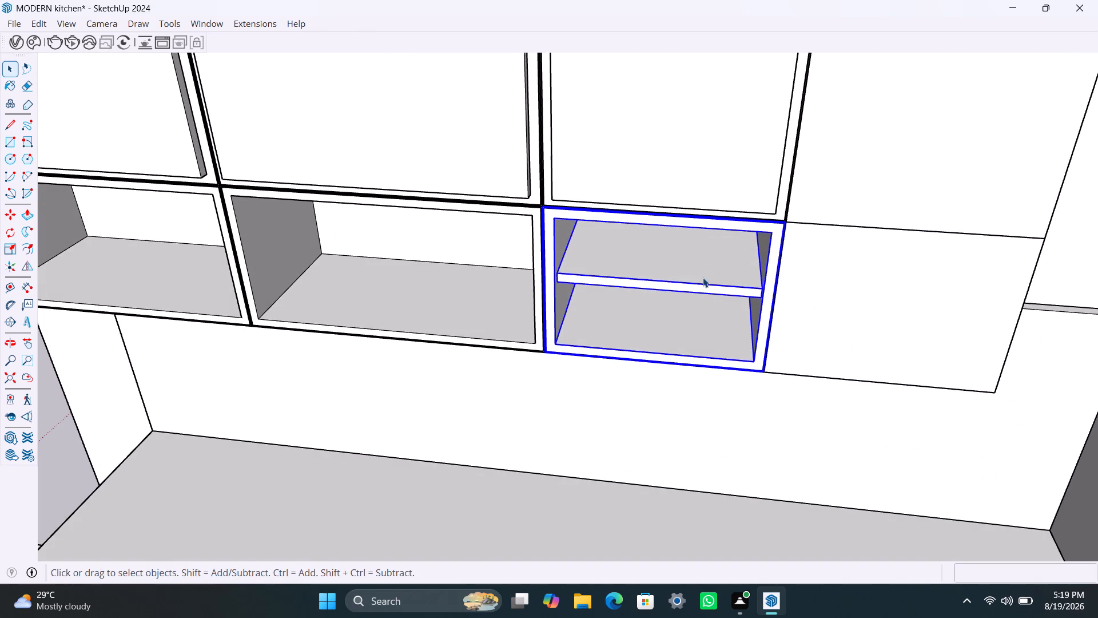
pyautogui.doubleClick(703, 278)
pyautogui.click(703, 282)
pyautogui.press('Delete')
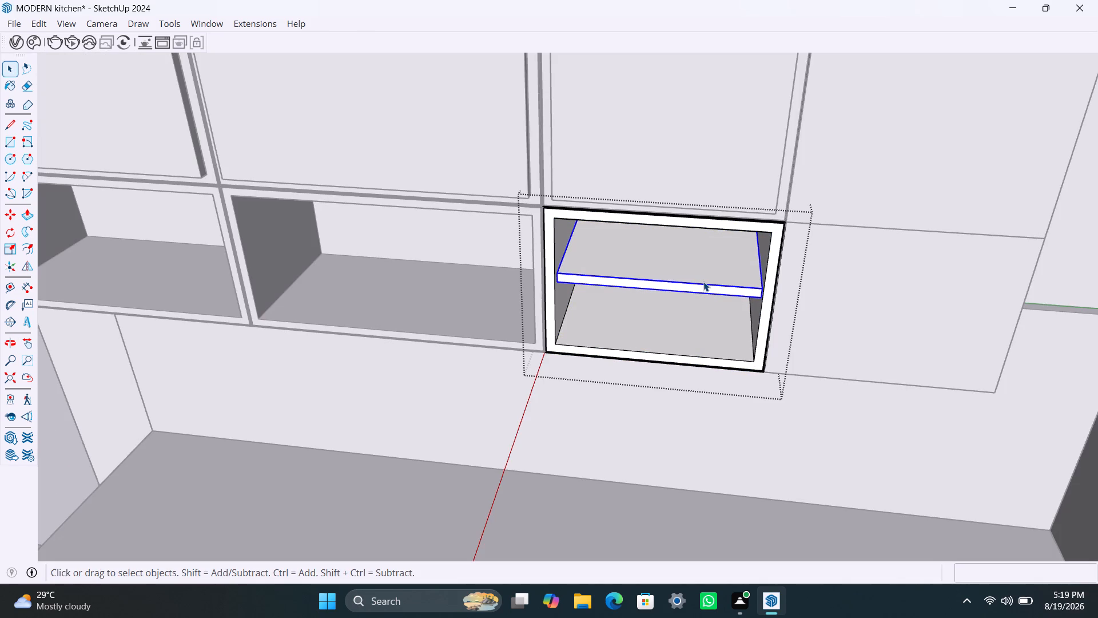
pyautogui.scroll(-4, 814, 334)
pyautogui.click(871, 309)
pyautogui.click(1000, 260)
# Inside the fourth stack's bottom box, offset the front face inward 2.5 mm, and offset the resulting inner face a further 18 mm.
pyautogui.scroll(-8, 802, 332)
pyautogui.moveTo(798, 328); pyautogui.dragTo(758, 336, button='middle')
pyautogui.click(797, 209)
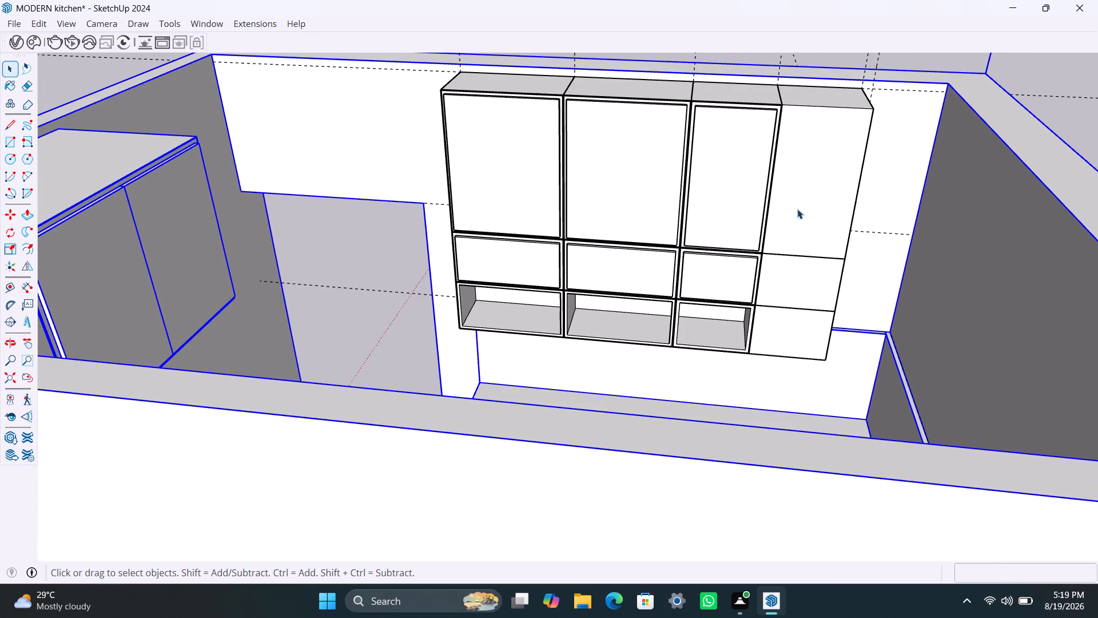
pyautogui.tripleClick(793, 326)
pyautogui.click(777, 334)
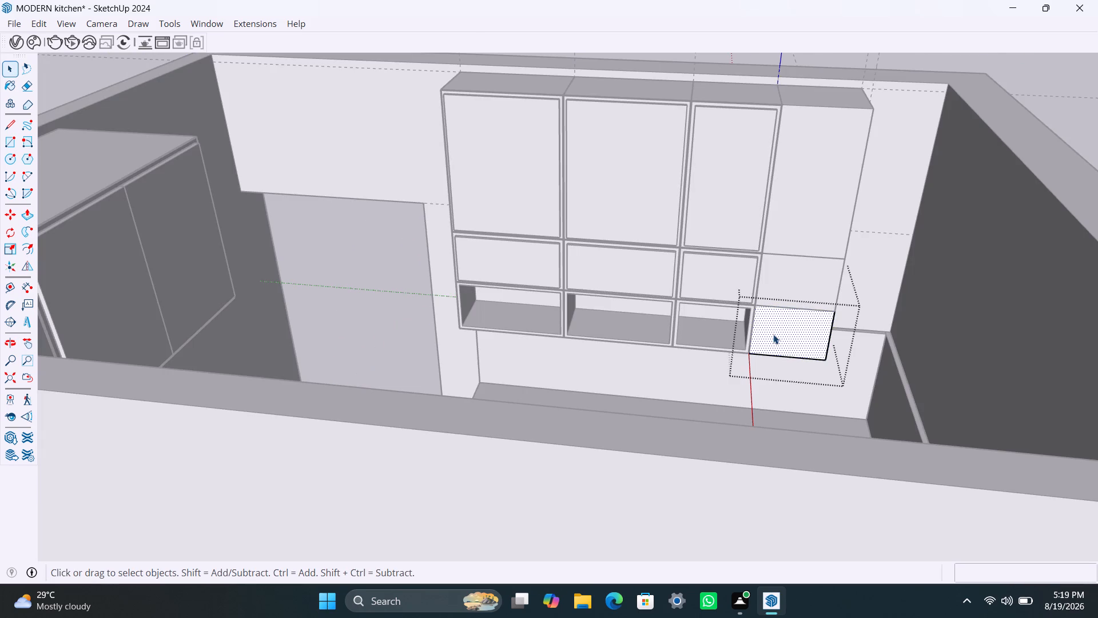
pyautogui.click(773, 334)
pyautogui.press('f')
pyautogui.click(770, 332)
pyautogui.write('2.5')
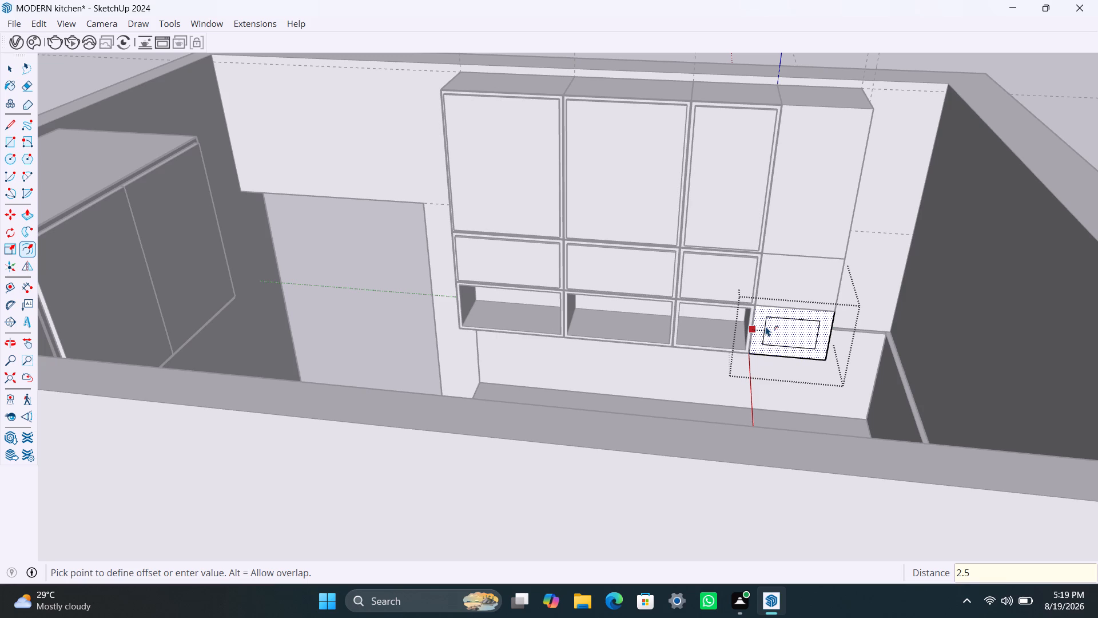
pyautogui.press('BackSpace')
pyautogui.write('MM')
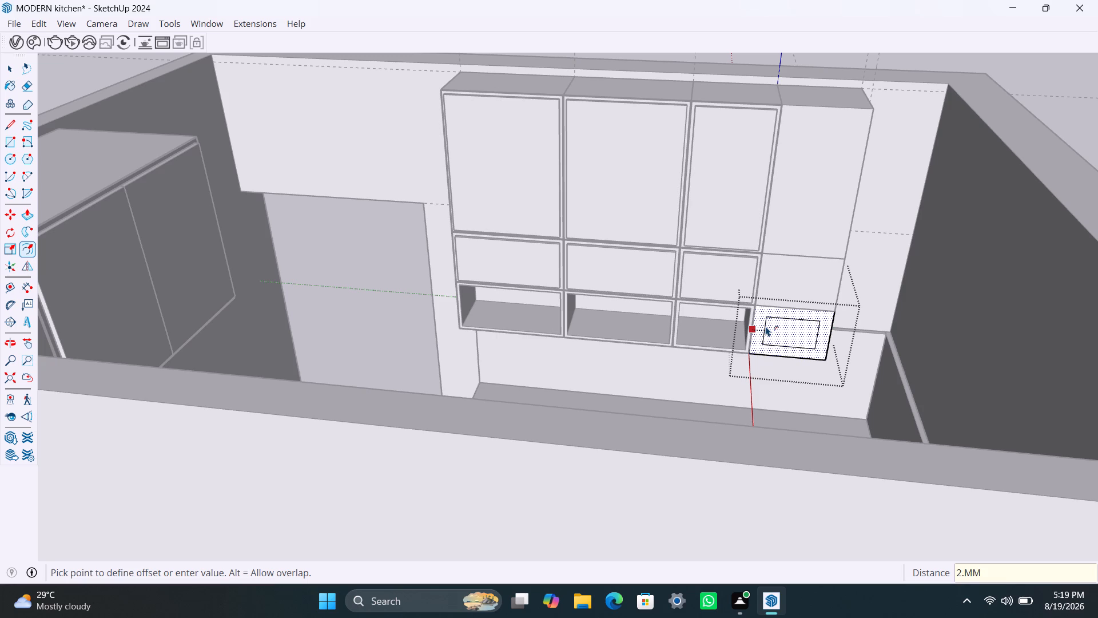
pyautogui.press('BackSpace')
pyautogui.press('BackSpace')
pyautogui.write('5MM')
pyautogui.press('Return')
pyautogui.click(762, 330)
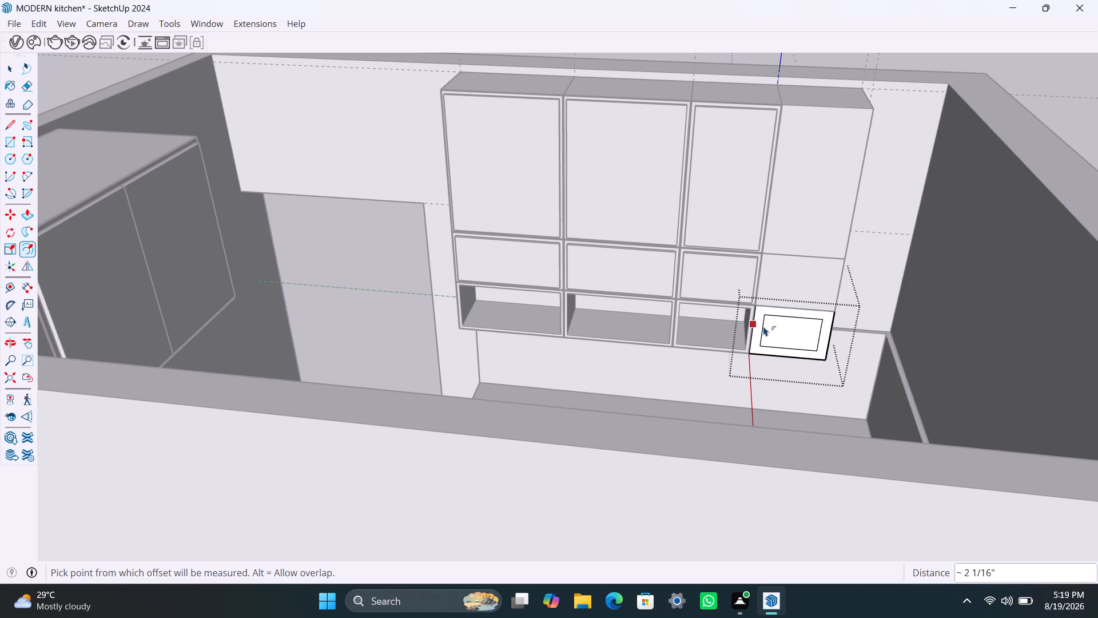
pyautogui.write('18MM')
pyautogui.press('Return')
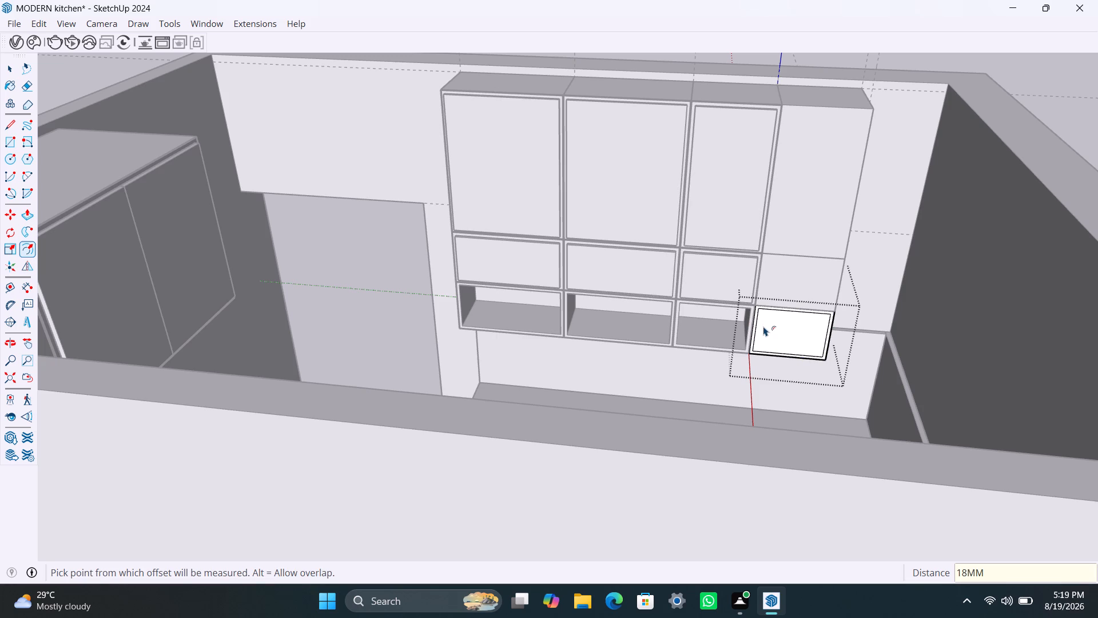
# Delete the thin outer strip around the bottom box's front face.
pyautogui.press('space')
pyautogui.scroll(20, 763, 326)
pyautogui.scroll(8, 763, 326)
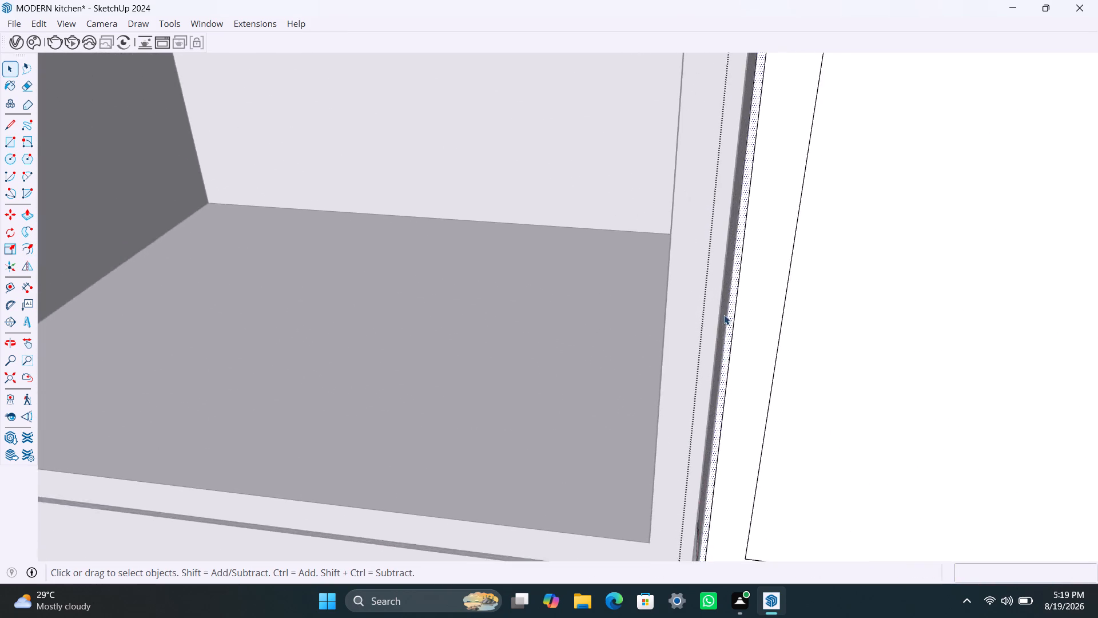
pyautogui.scroll(3, 724, 315)
pyautogui.press('Delete')
# Push the inner front panel of the bottom box back 300 mm to hollow out the cabinet.
pyautogui.click(912, 355)
pyautogui.scroll(-10, 866, 390)
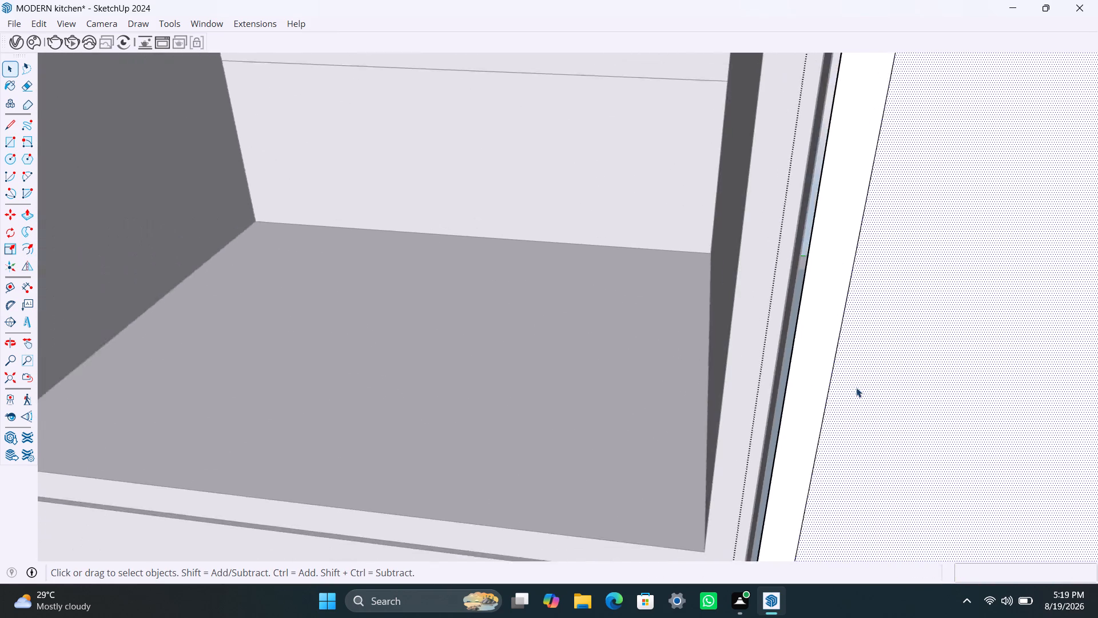
pyautogui.scroll(-16, 856, 387)
pyautogui.press('p')
pyautogui.click(915, 373)
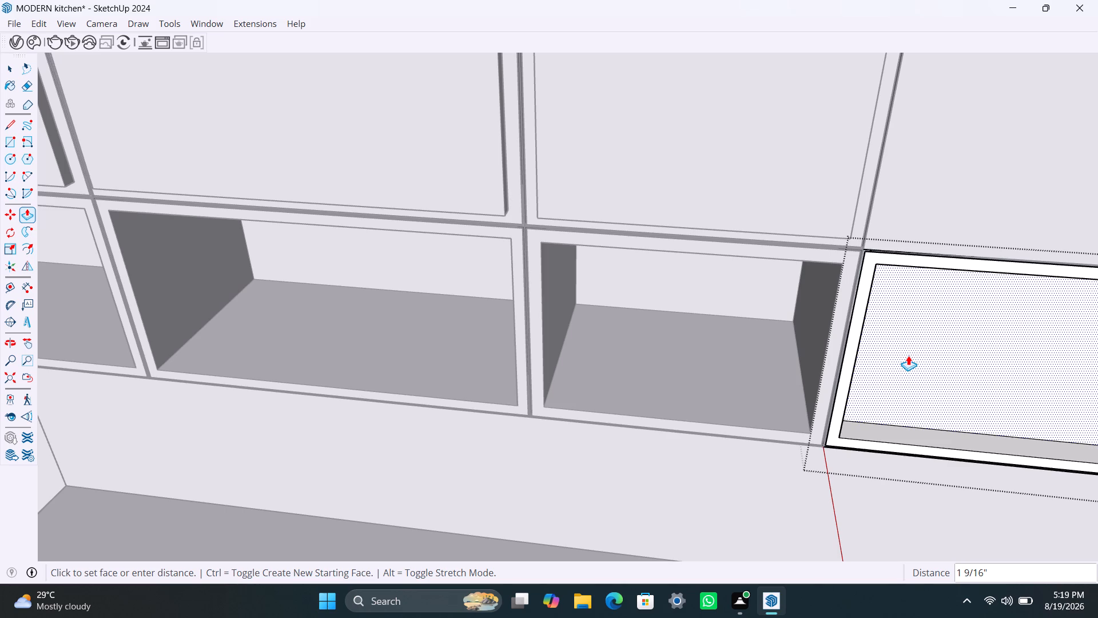
pyautogui.write('300MM')
pyautogui.press('Return')
pyautogui.press('space')
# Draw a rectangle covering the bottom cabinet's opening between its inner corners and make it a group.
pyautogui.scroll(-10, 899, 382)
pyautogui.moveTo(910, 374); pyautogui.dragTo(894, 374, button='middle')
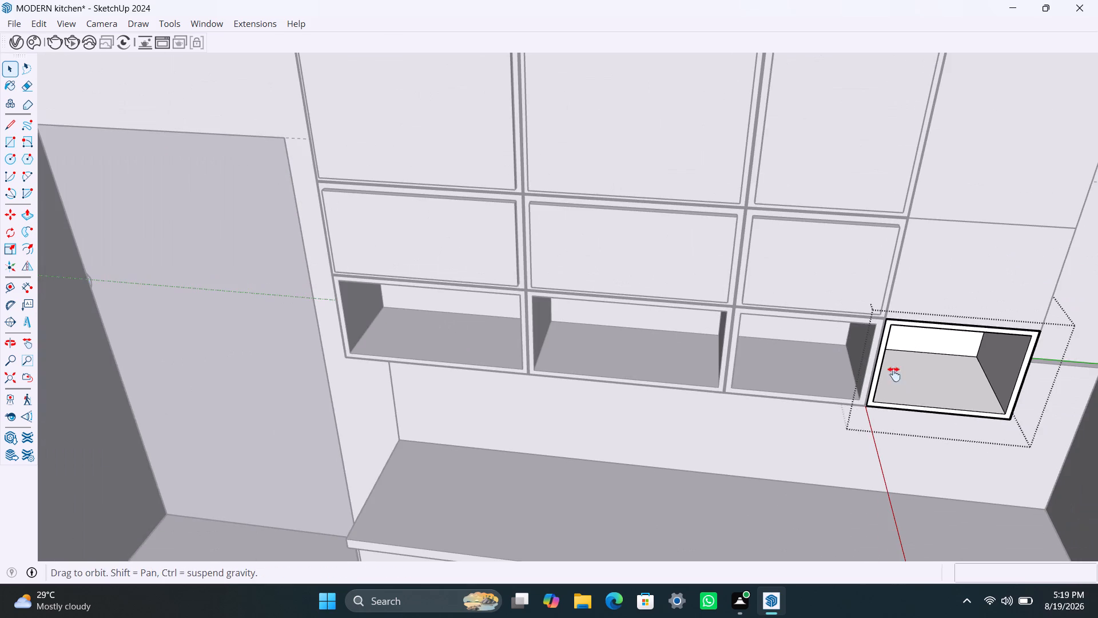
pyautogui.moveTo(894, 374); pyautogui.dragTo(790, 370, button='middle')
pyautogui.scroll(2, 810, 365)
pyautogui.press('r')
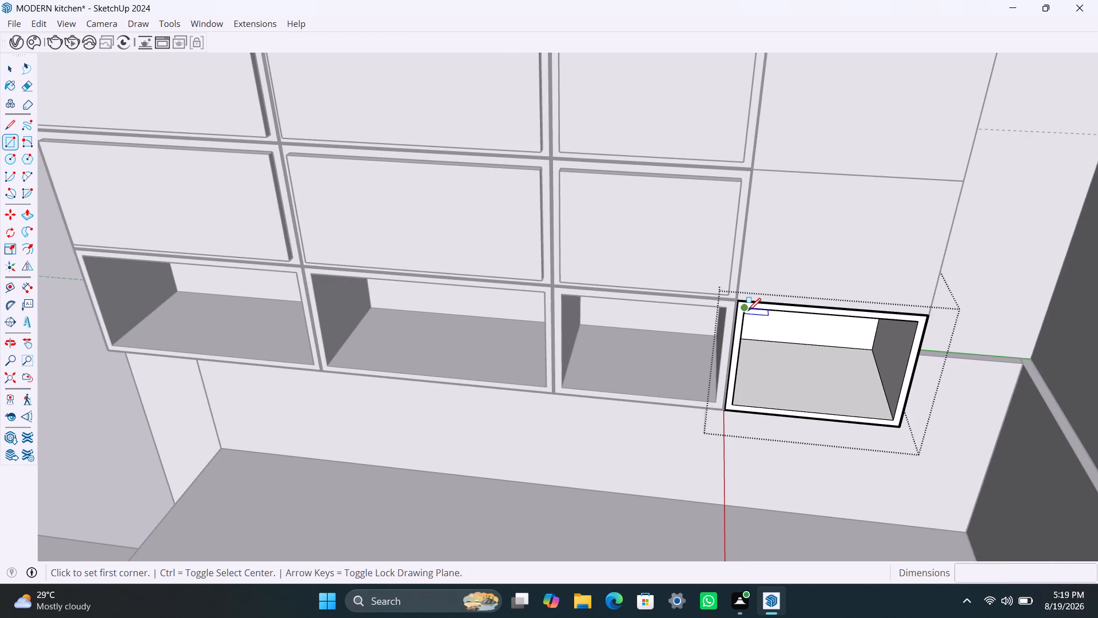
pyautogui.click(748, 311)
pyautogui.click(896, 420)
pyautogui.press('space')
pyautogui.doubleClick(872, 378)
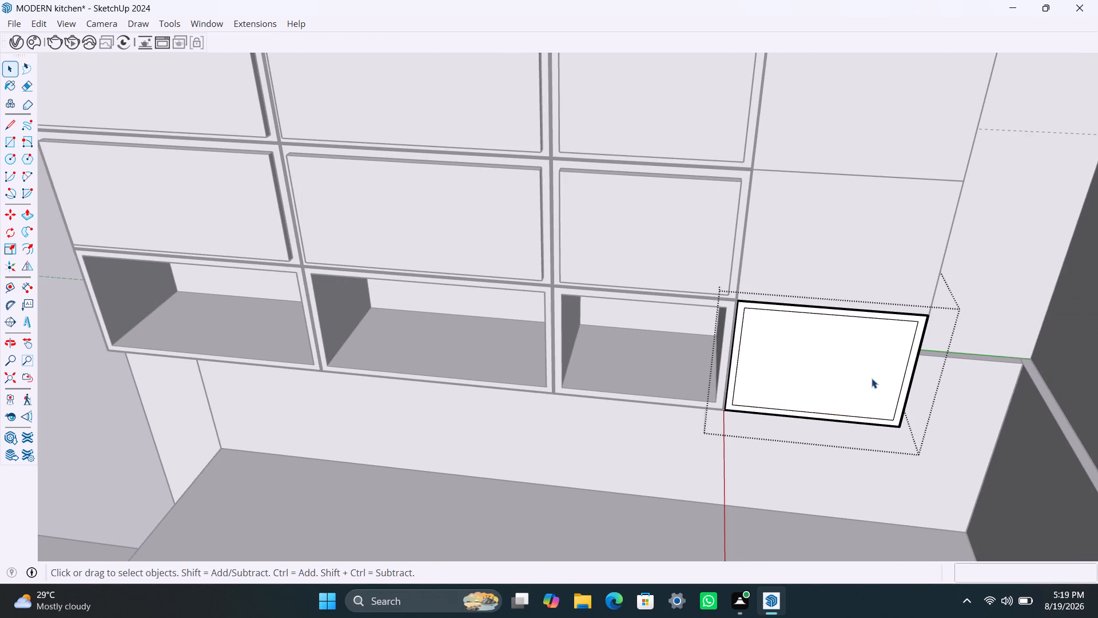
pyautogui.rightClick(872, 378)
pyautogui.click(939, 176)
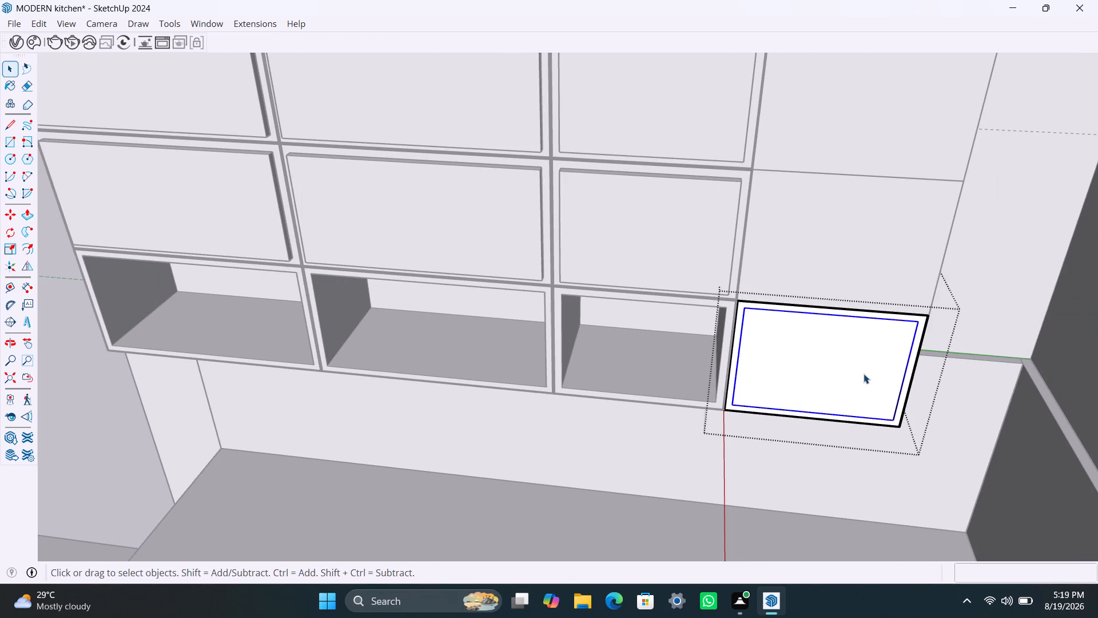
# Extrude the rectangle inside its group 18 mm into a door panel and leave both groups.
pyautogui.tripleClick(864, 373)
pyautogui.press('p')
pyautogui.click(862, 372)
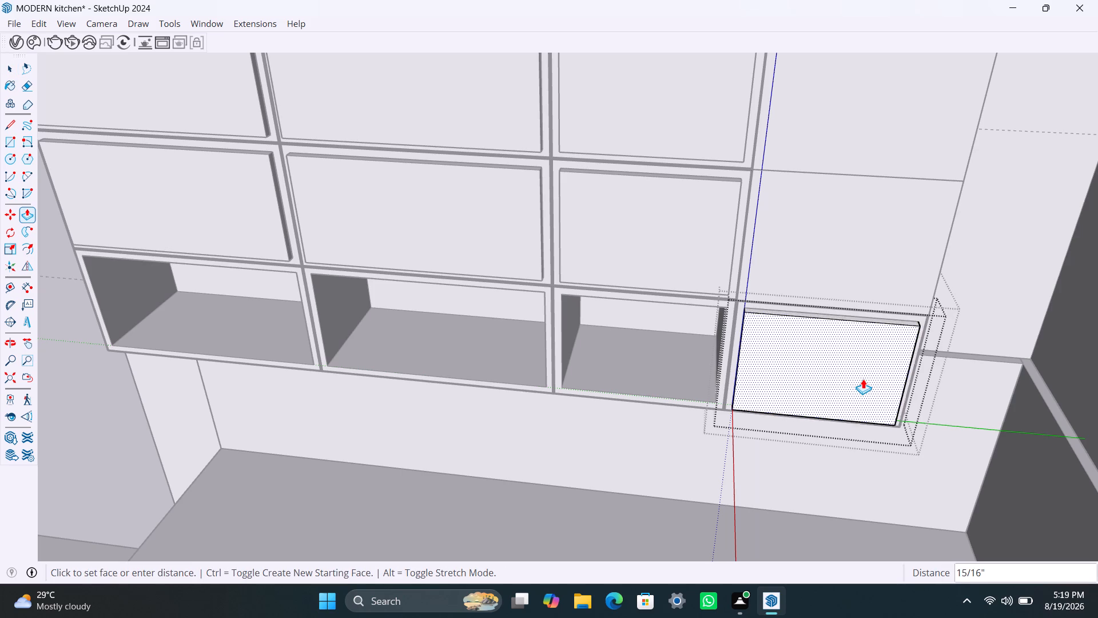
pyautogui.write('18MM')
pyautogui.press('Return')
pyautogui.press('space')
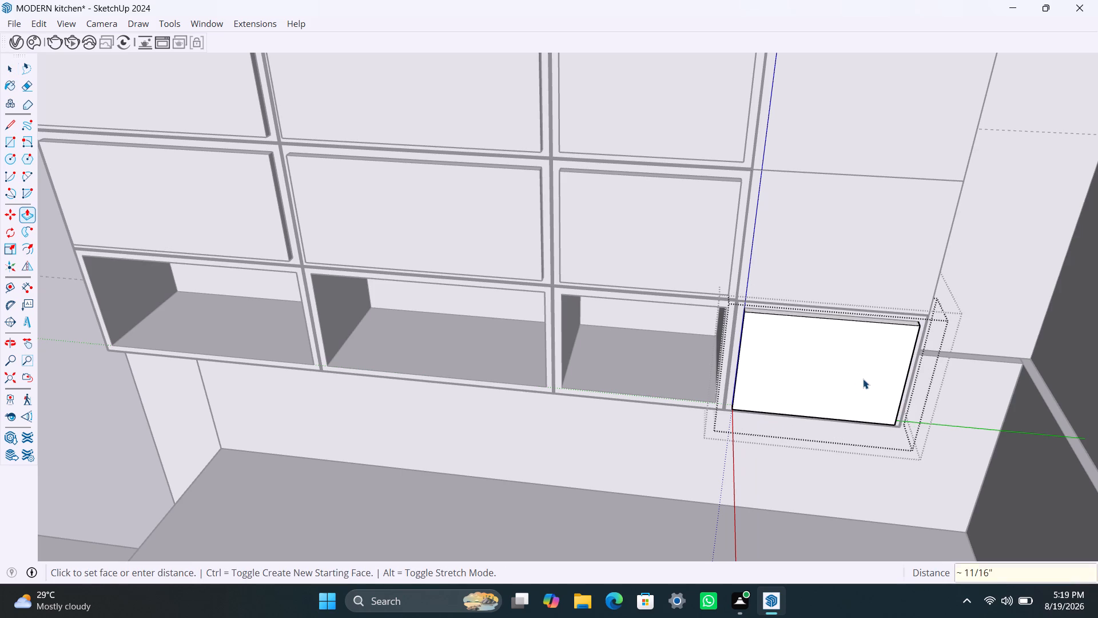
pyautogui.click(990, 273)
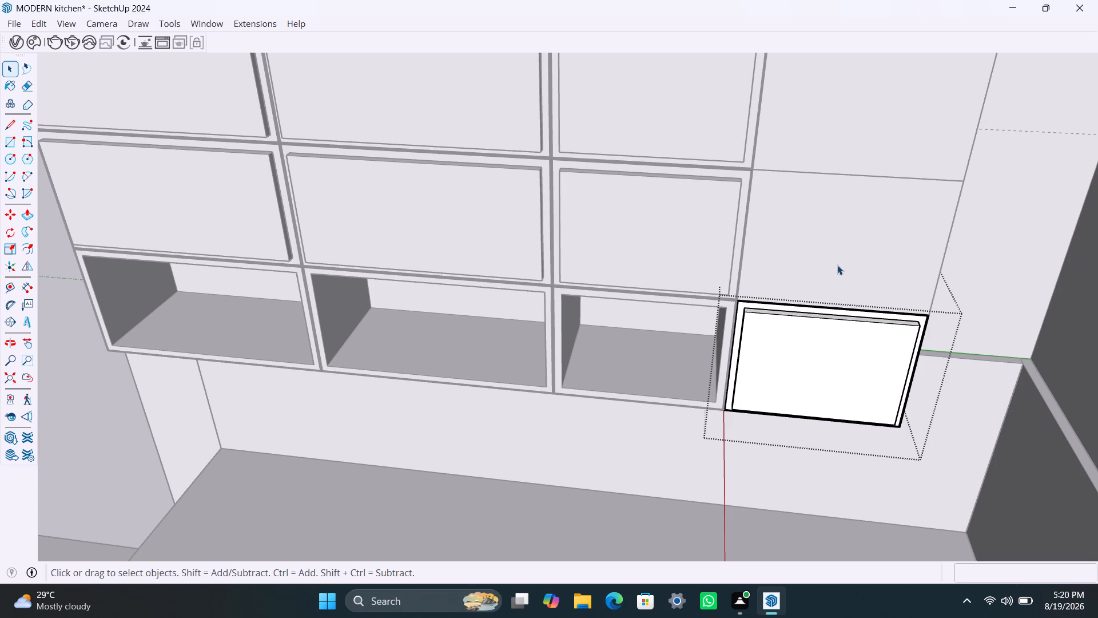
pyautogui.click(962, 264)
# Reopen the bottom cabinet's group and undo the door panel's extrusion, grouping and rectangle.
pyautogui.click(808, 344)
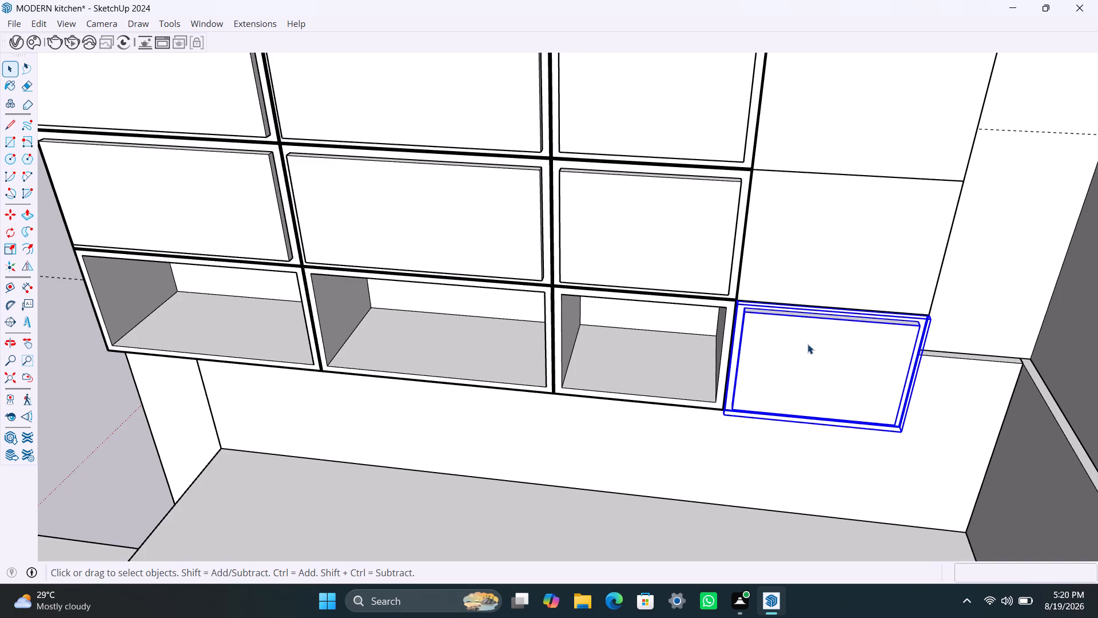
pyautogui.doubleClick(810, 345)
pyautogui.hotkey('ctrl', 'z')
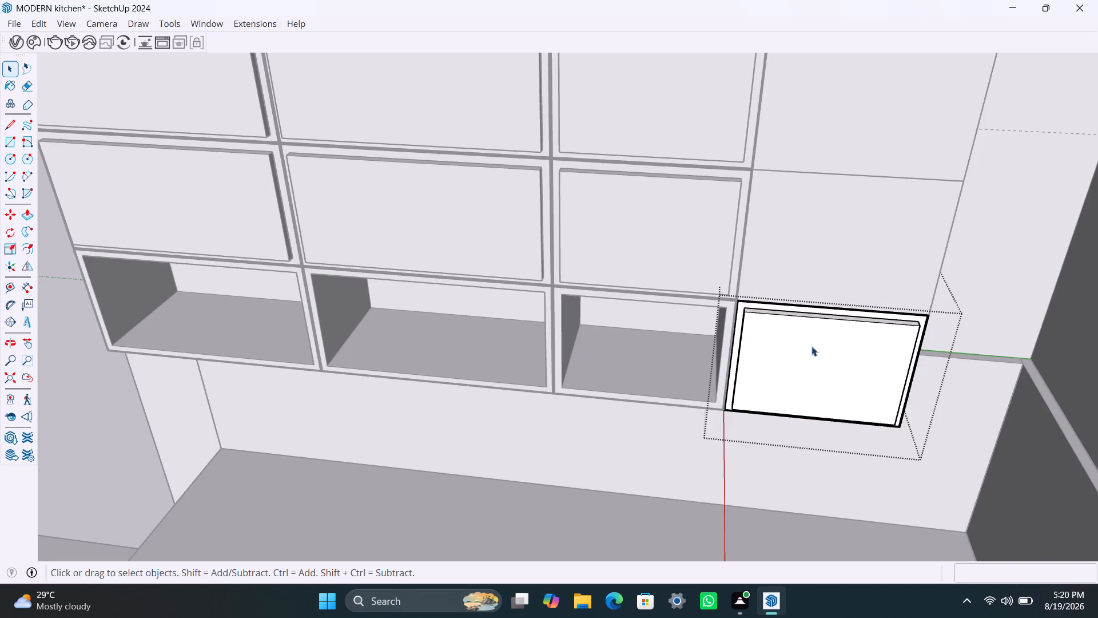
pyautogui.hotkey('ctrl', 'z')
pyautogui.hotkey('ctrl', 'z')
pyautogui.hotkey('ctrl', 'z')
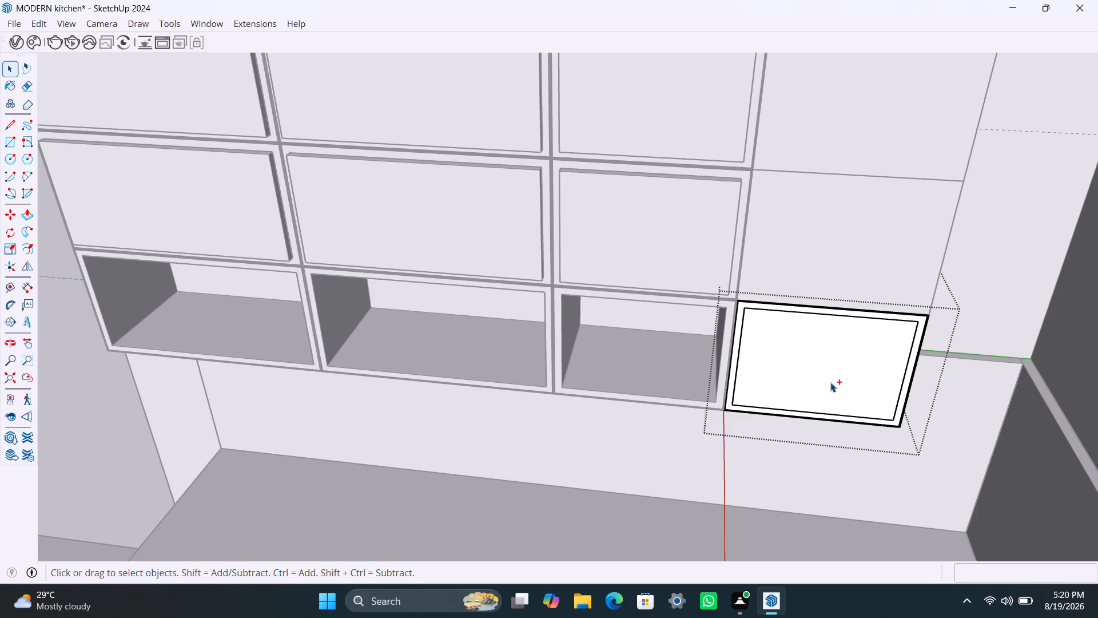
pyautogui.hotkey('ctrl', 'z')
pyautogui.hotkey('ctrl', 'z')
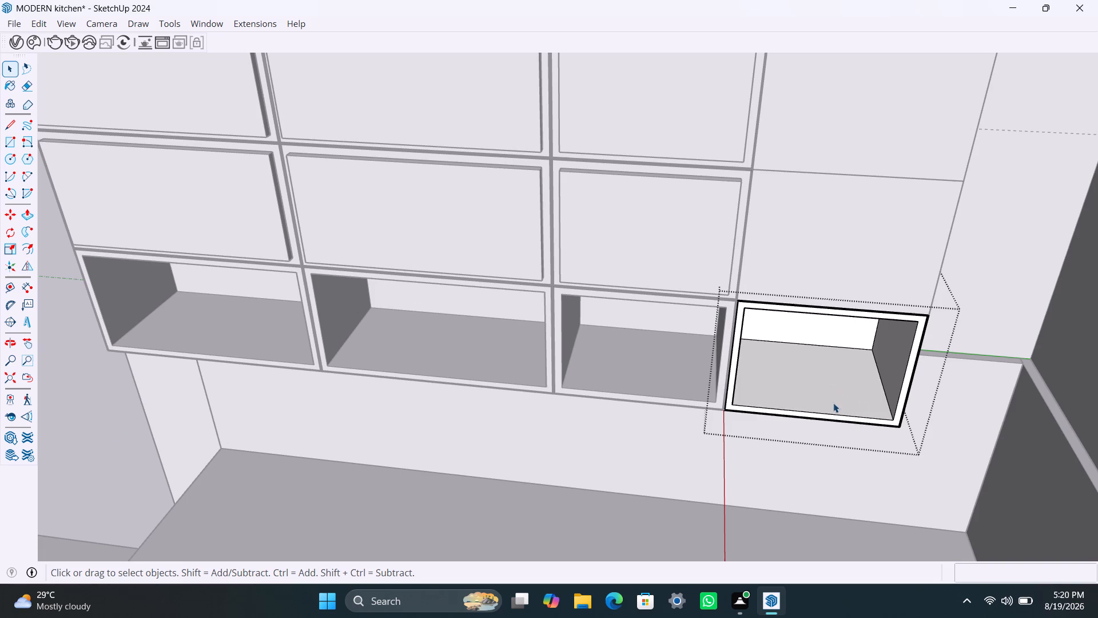
# Copy the cabinet's inner floor face upward to about halfway up the opening as a shelf surface.
pyautogui.click(834, 397)
pyautogui.doubleClick(834, 396)
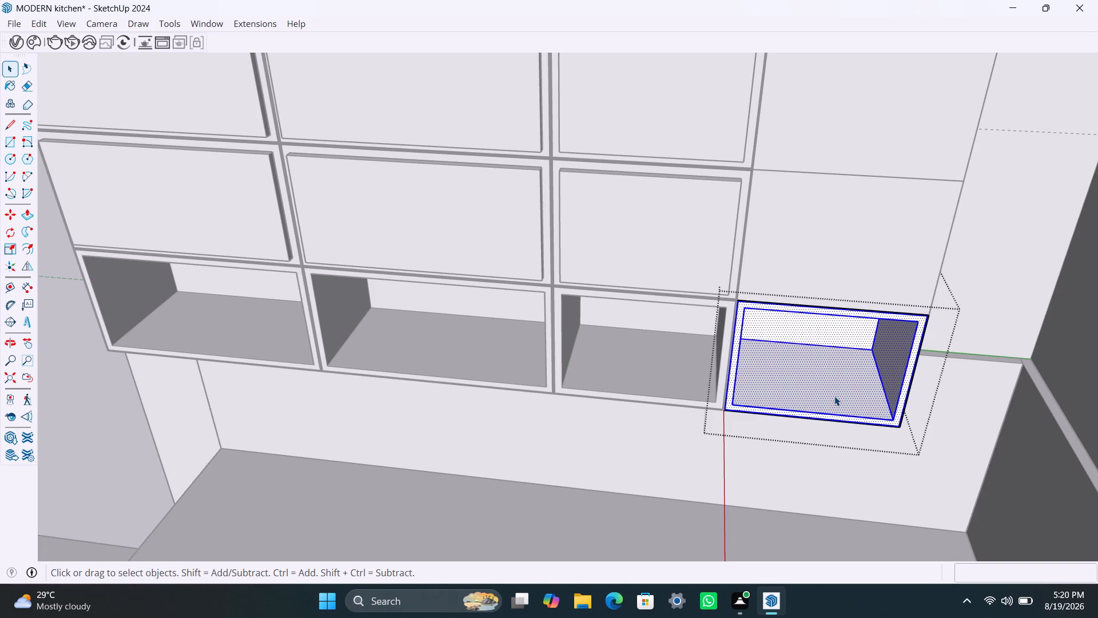
pyautogui.press('m')
pyautogui.press('space')
pyautogui.doubleClick(838, 371)
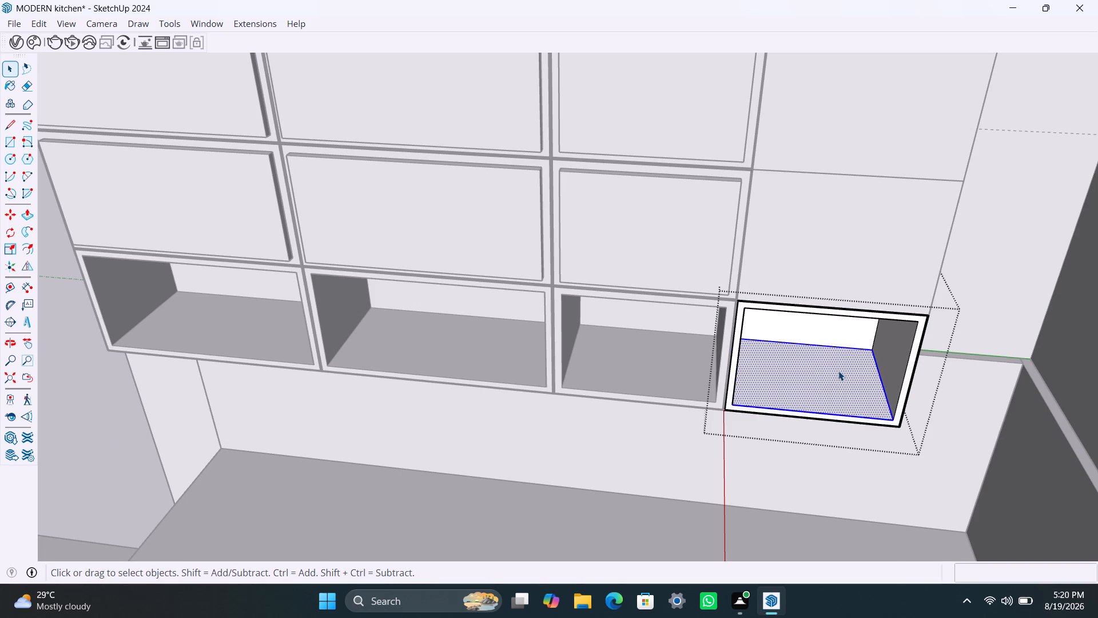
pyautogui.click(838, 371)
pyautogui.press('m')
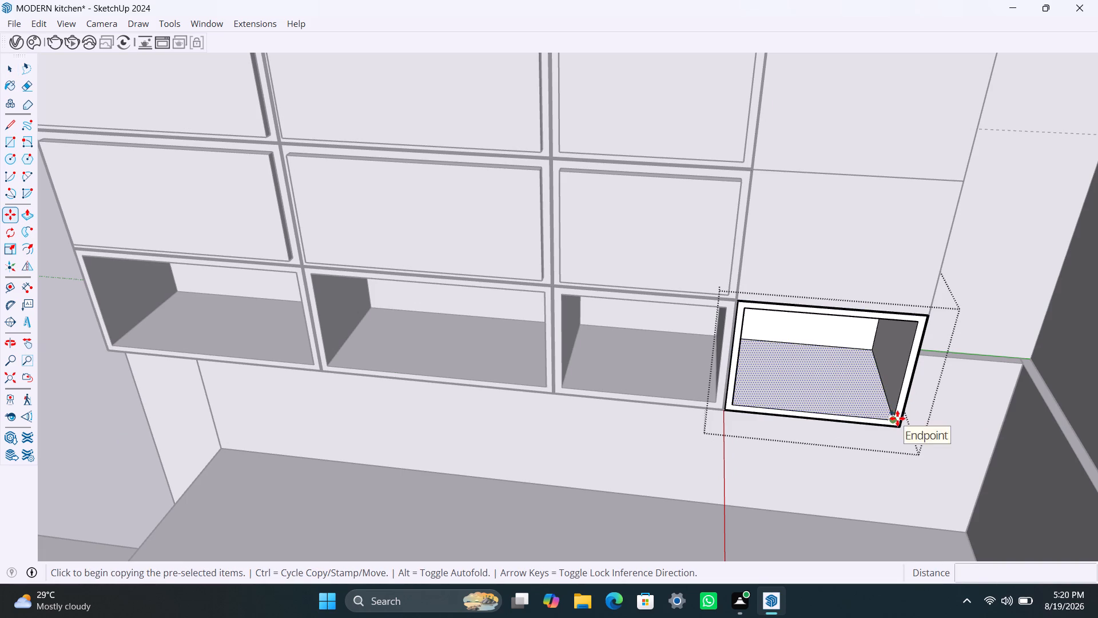
pyautogui.press('space')
pyautogui.doubleClick(849, 402)
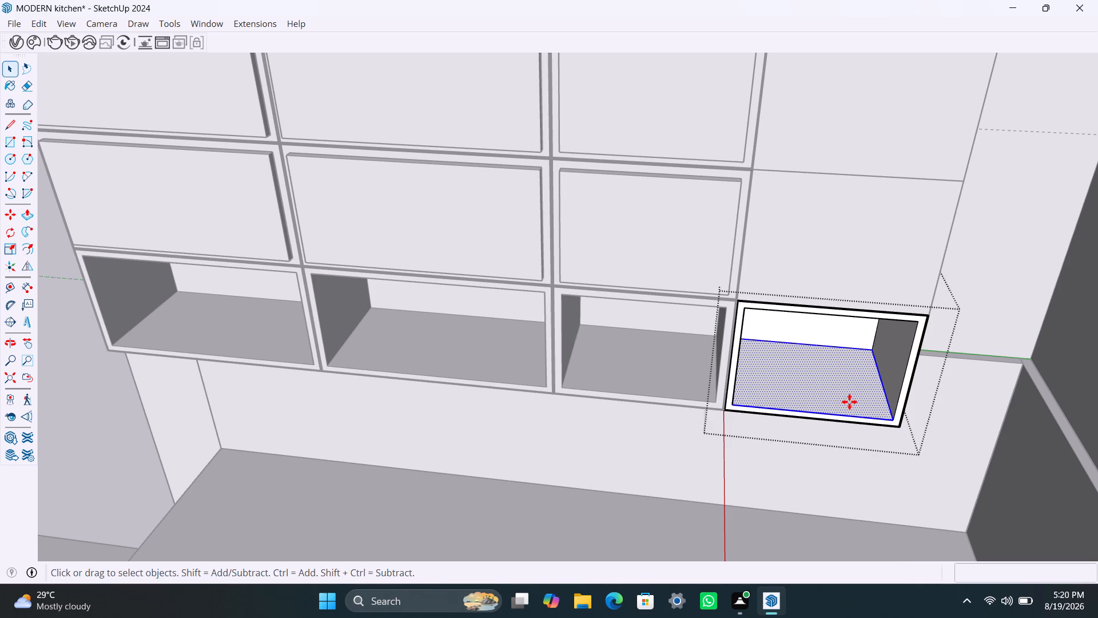
pyautogui.press('m')
pyautogui.click(893, 421)
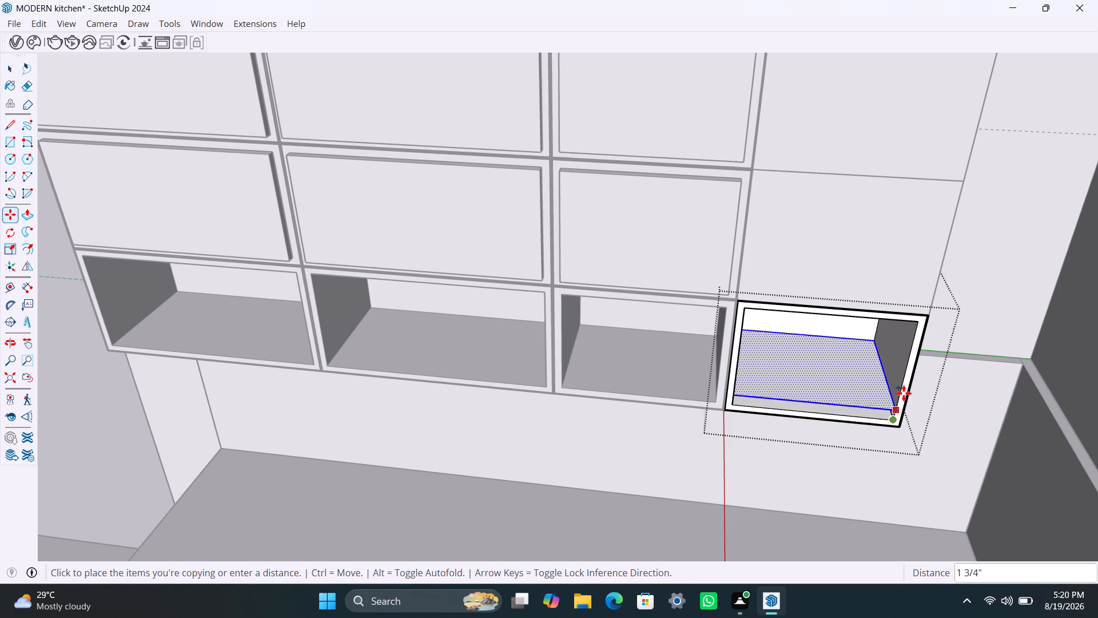
pyautogui.click(909, 377)
pyautogui.press('space')
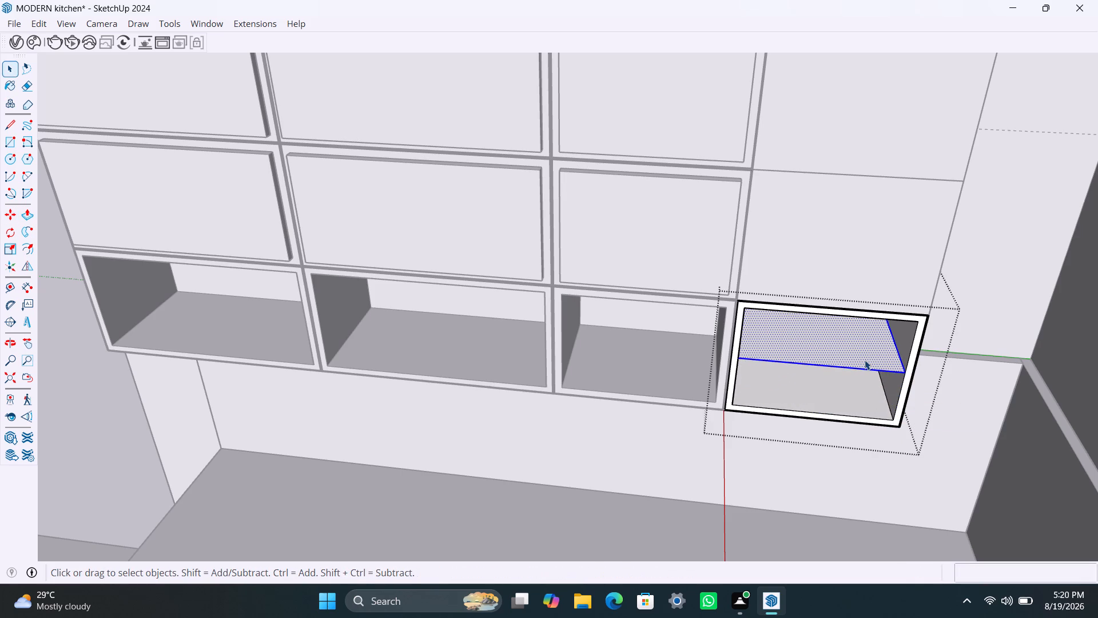
# Make the copied shelf surface in the fourth stack's bottom cabinet a group and open it for editing.
pyautogui.press('p')
pyautogui.press('space')
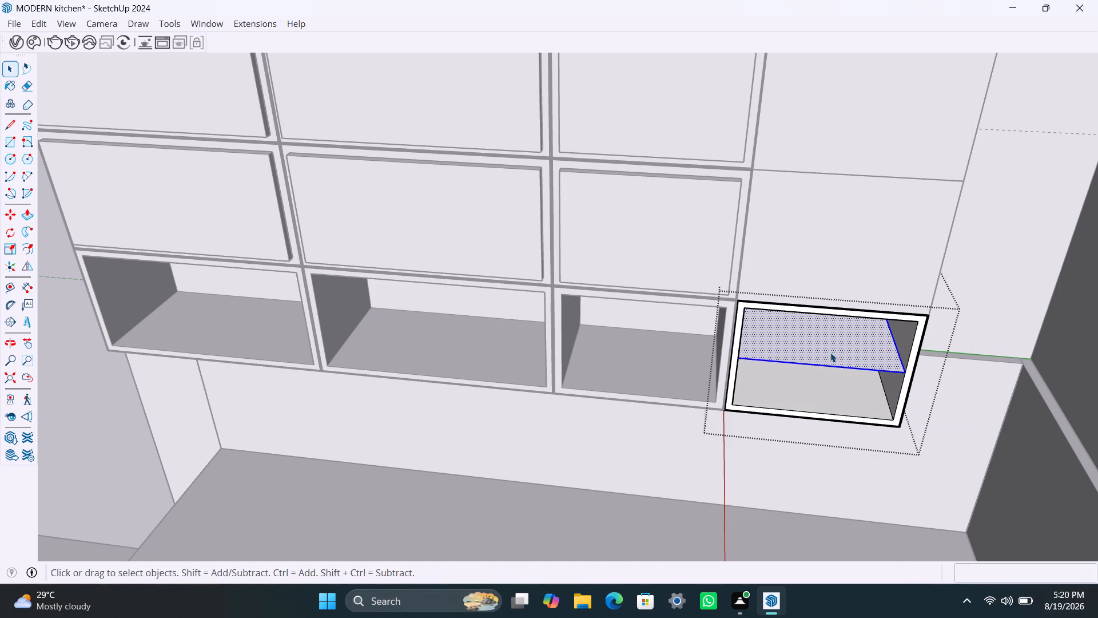
pyautogui.rightClick(830, 352)
pyautogui.click(885, 146)
pyautogui.doubleClick(853, 340)
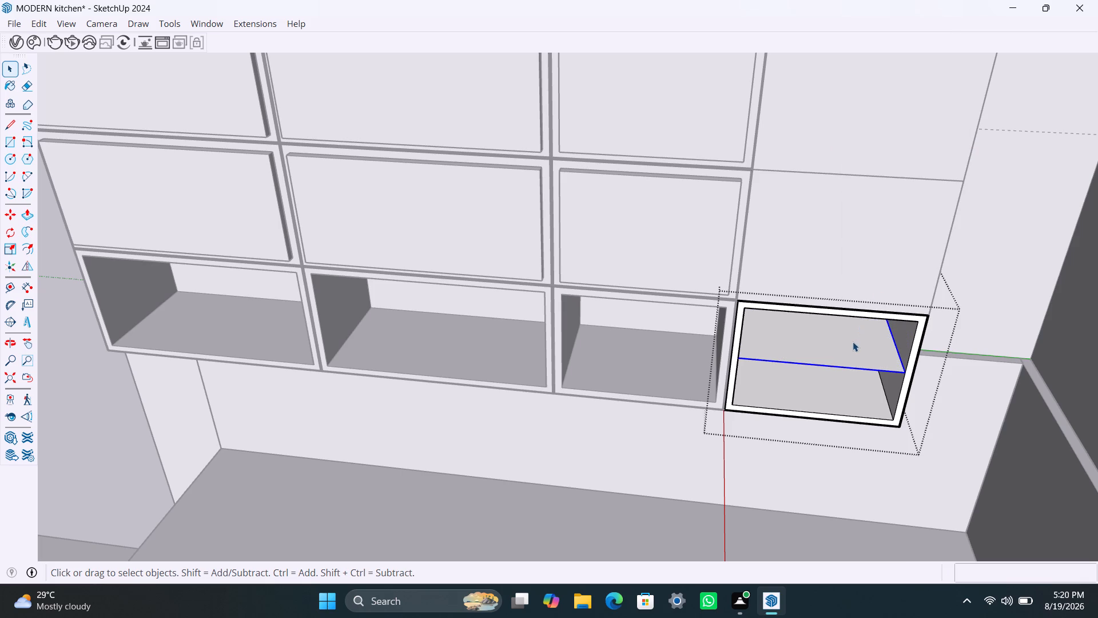
pyautogui.doubleClick(854, 347)
pyautogui.click(854, 347)
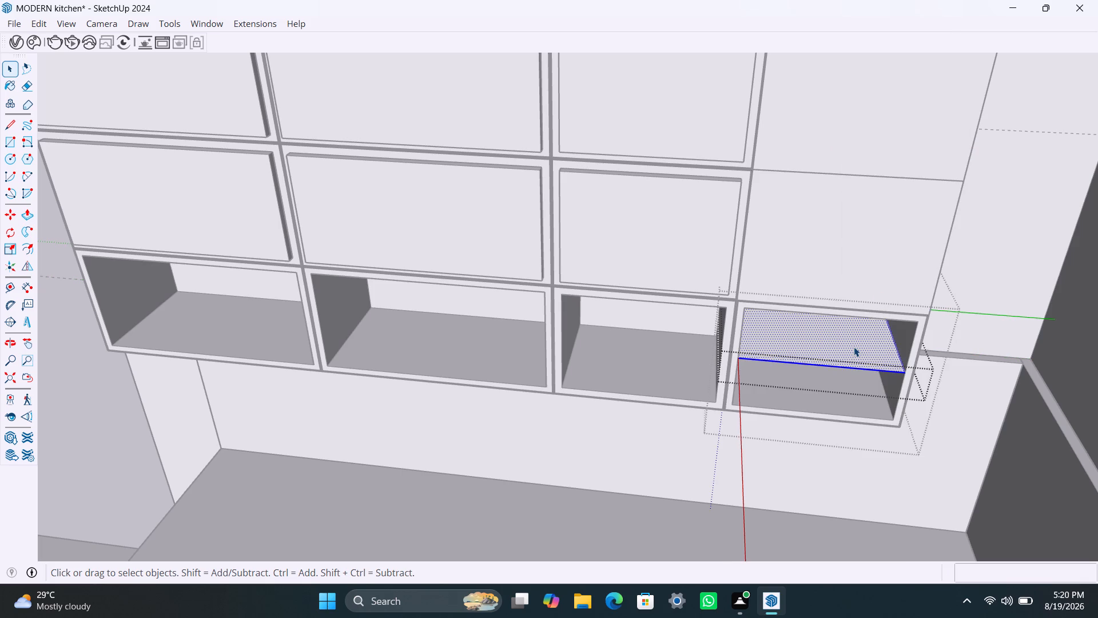
# Thicken the shelf by extruding its top face 9 mm upward and its underside 9 mm downward.
pyautogui.press('p')
pyautogui.click(854, 347)
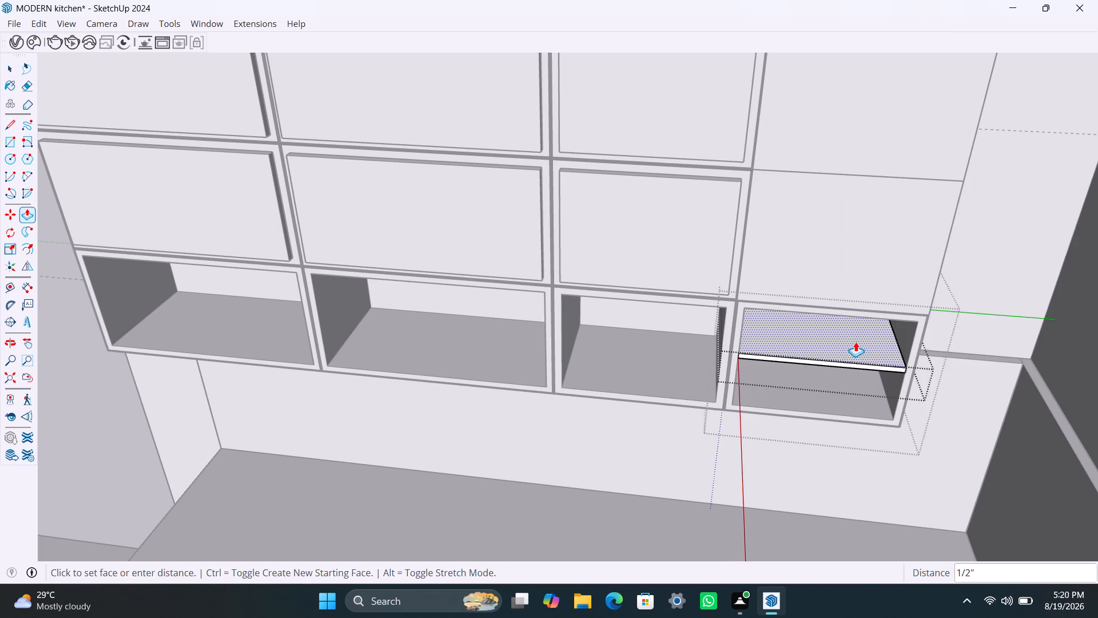
pyautogui.write('9MM')
pyautogui.press('Return')
pyautogui.scroll(-1, 856, 354)
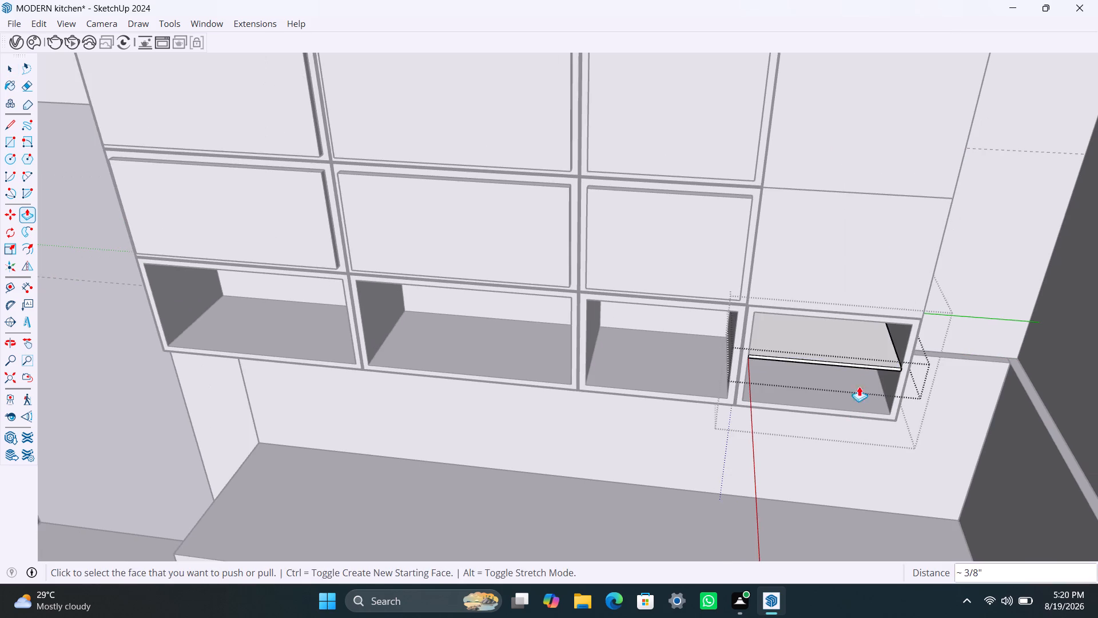
pyautogui.moveTo(863, 356); pyautogui.dragTo(856, 138, button='middle')
pyautogui.scroll(-1, 855, 138)
pyautogui.scroll(3, 838, 342)
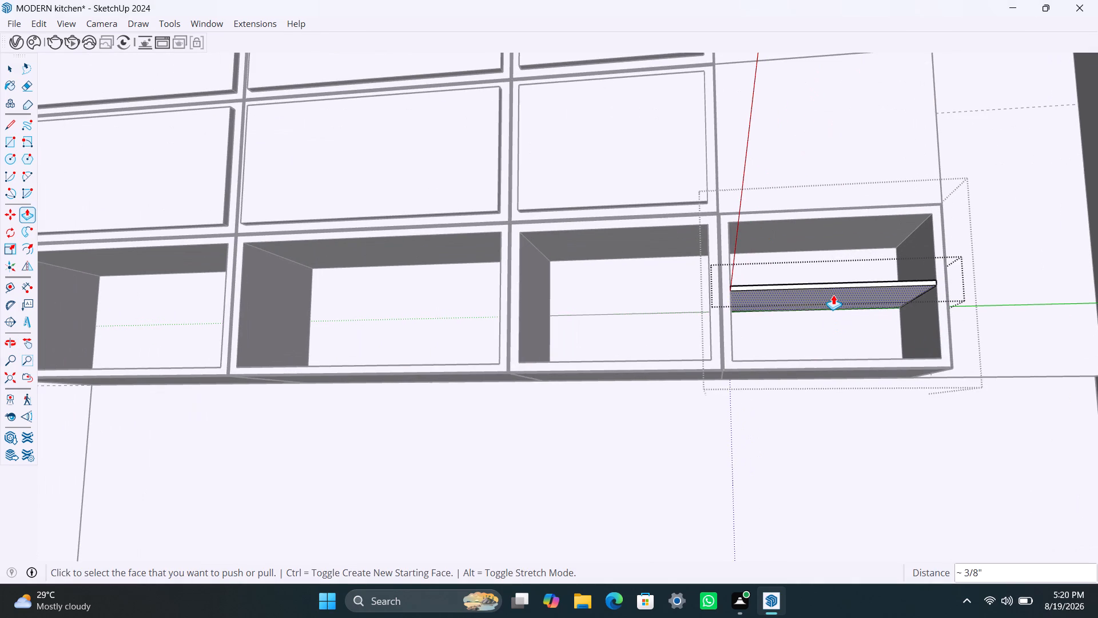
pyautogui.click(833, 295)
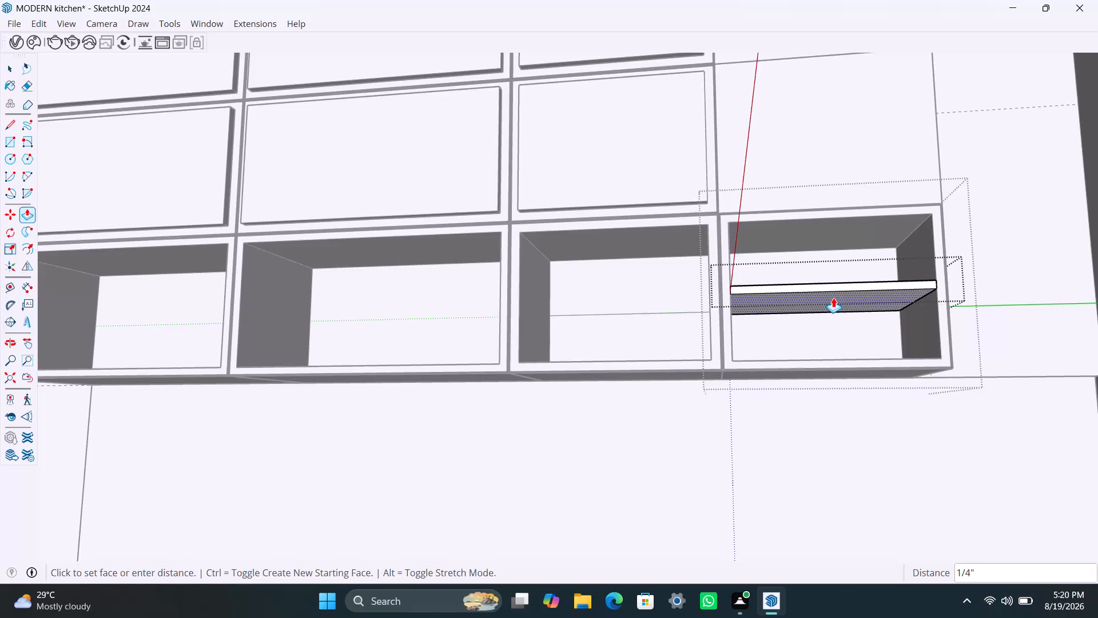
pyautogui.write('9MM')
pyautogui.press('Return')
pyautogui.press('space')
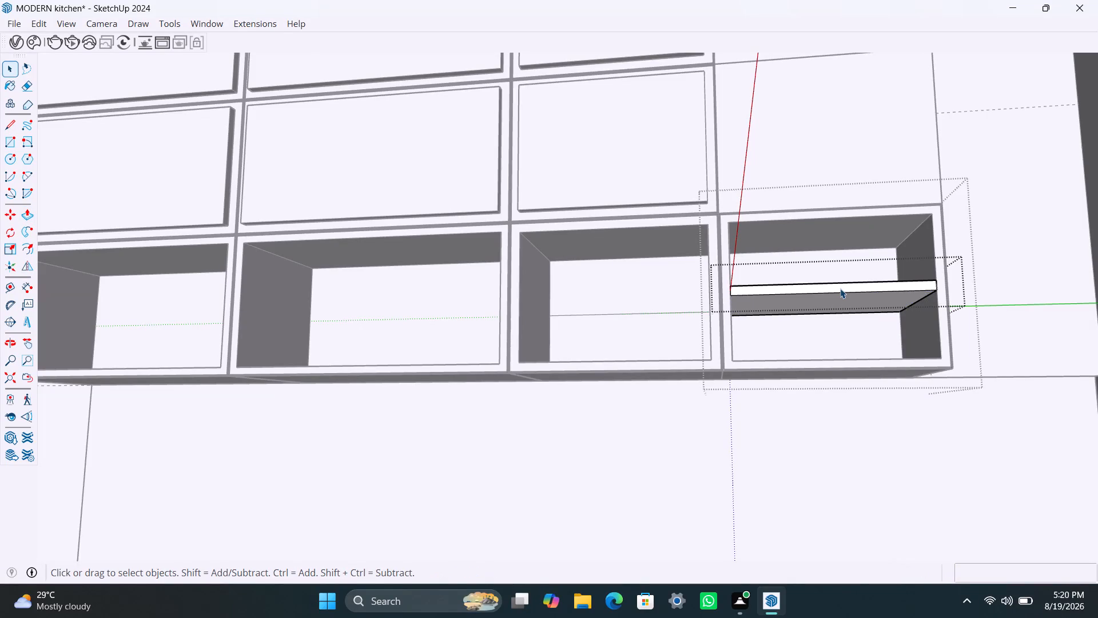
# Push the shelf's front face back 1" into the cabinet and leave the shelf's group.
pyautogui.click(840, 288)
pyautogui.press('p')
pyautogui.click(840, 288)
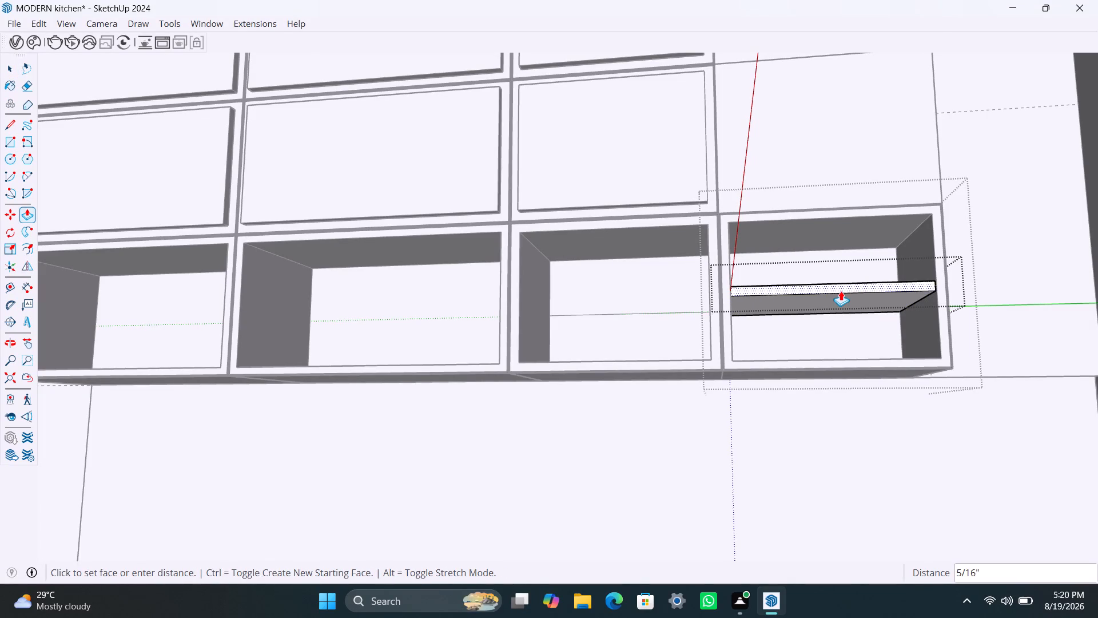
pyautogui.write('1"')
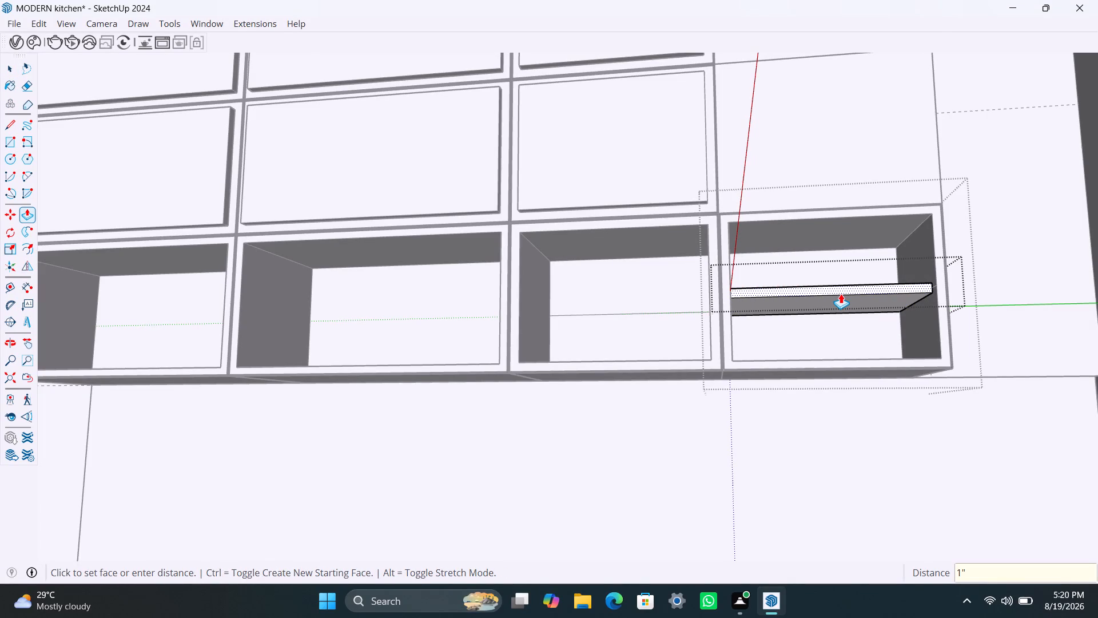
pyautogui.press('Return')
pyautogui.press('space')
pyautogui.click(999, 290)
# Delete the leftover edge in front of the shelf on each inner side wall, and leave the bottom cabinet's group.
pyautogui.scroll(3, 912, 286)
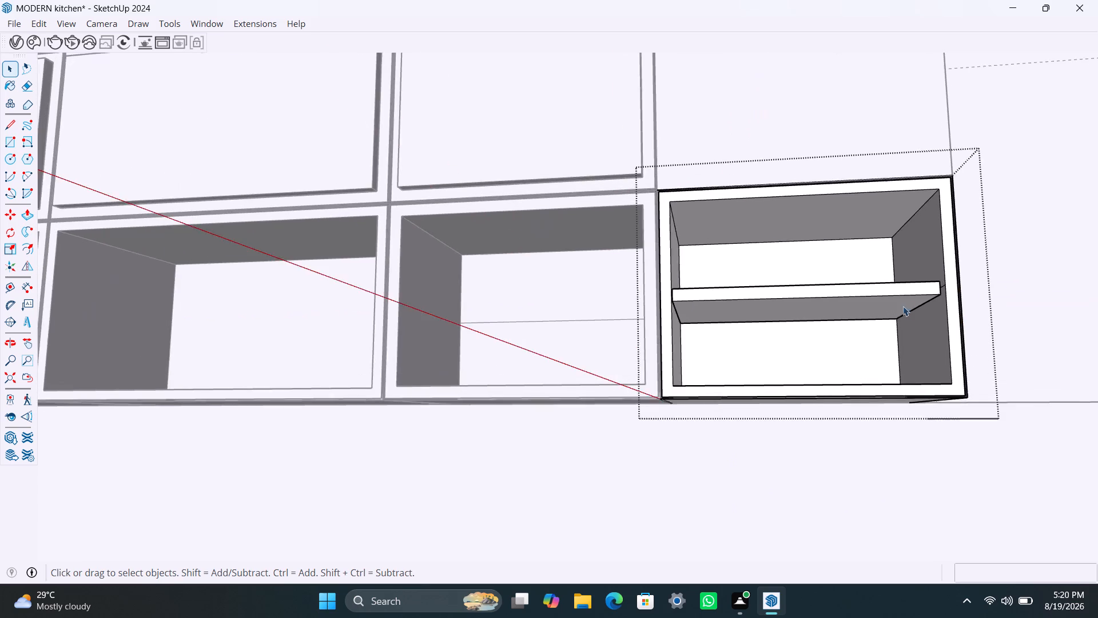
pyautogui.moveTo(905, 308); pyautogui.dragTo(930, 373, button='middle')
pyautogui.scroll(8, 956, 332)
pyautogui.click(946, 339)
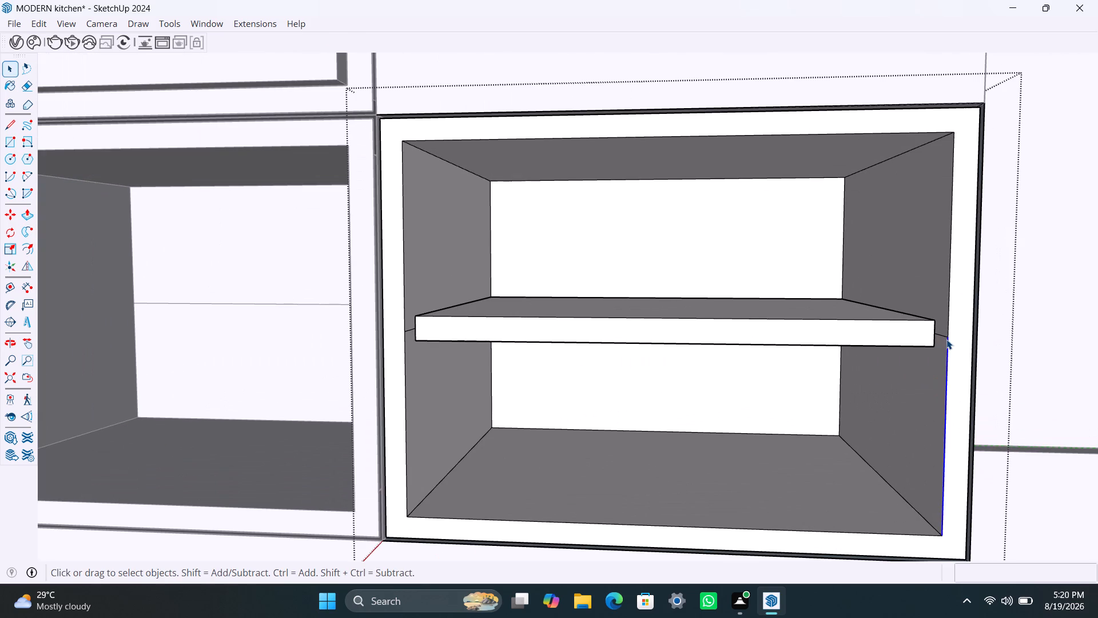
pyautogui.scroll(4, 944, 336)
pyautogui.moveTo(936, 345); pyautogui.dragTo(959, 346, button='middle')
pyautogui.scroll(2, 975, 336)
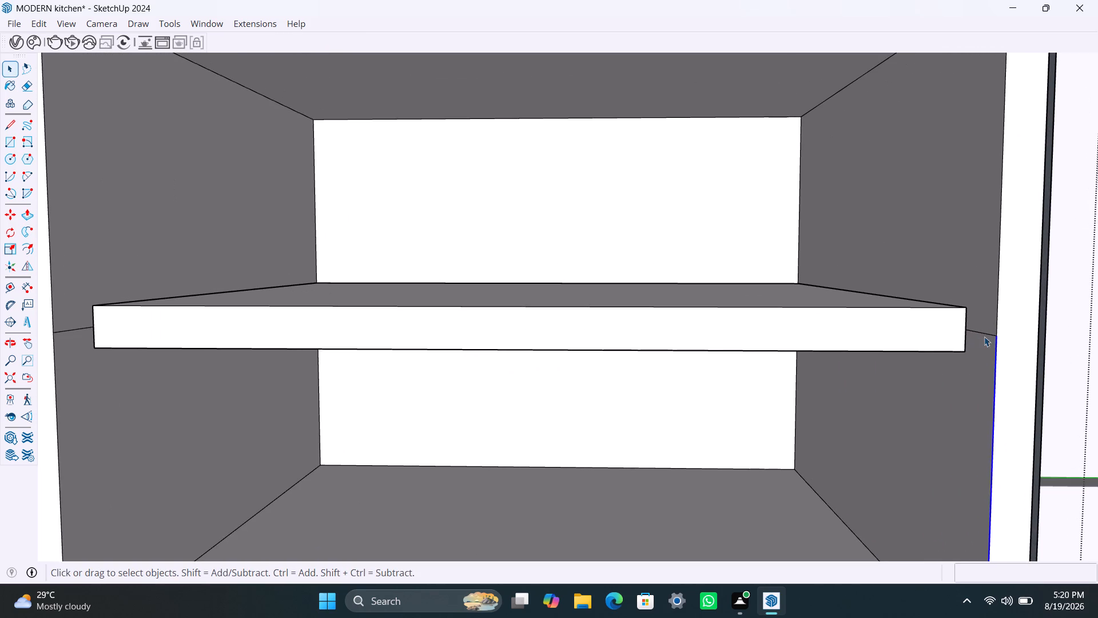
pyautogui.click(986, 336)
pyautogui.click(986, 334)
pyautogui.press('Delete')
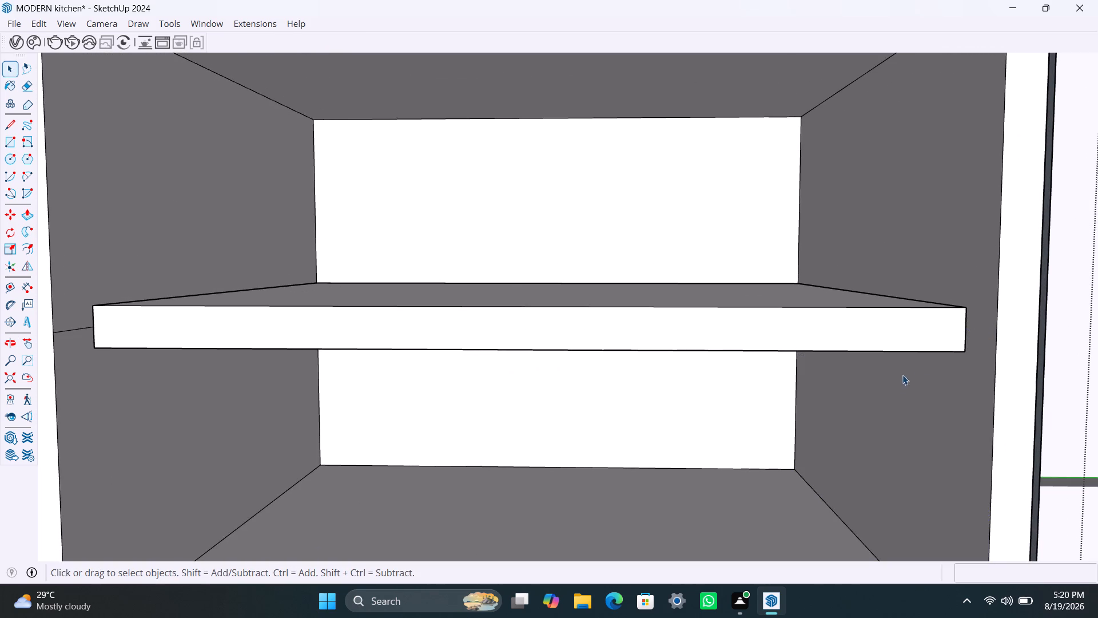
pyautogui.scroll(-11, 901, 380)
pyautogui.moveTo(806, 409); pyautogui.dragTo(650, 397, button='middle')
pyautogui.scroll(3, 554, 393)
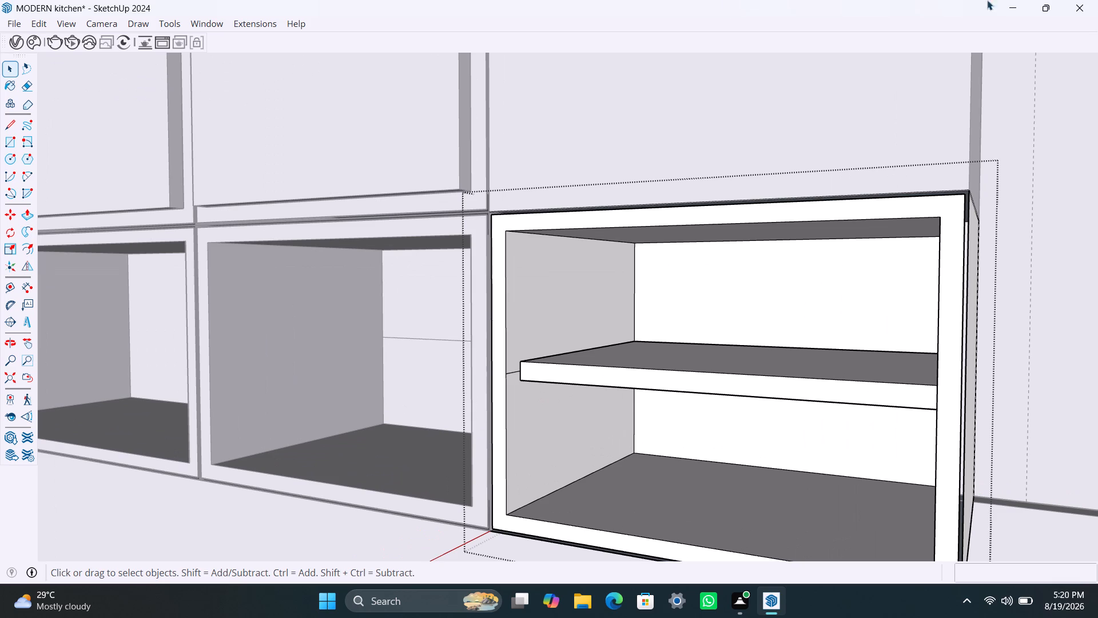
pyautogui.scroll(4, 524, 377)
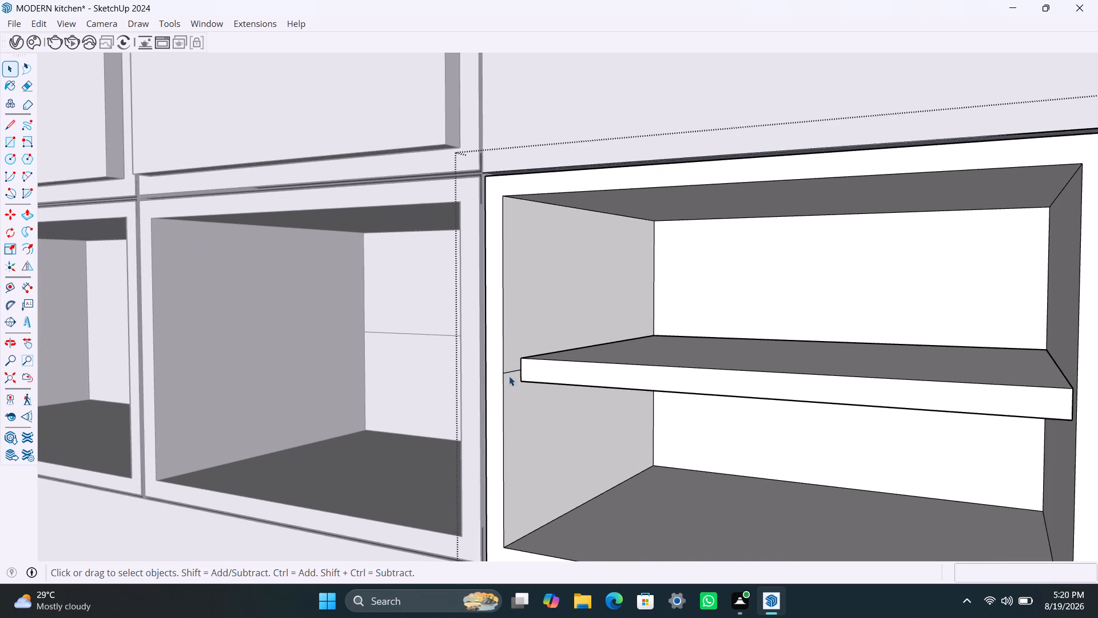
pyautogui.scroll(1, 509, 376)
pyautogui.click(516, 369)
pyautogui.press('Delete')
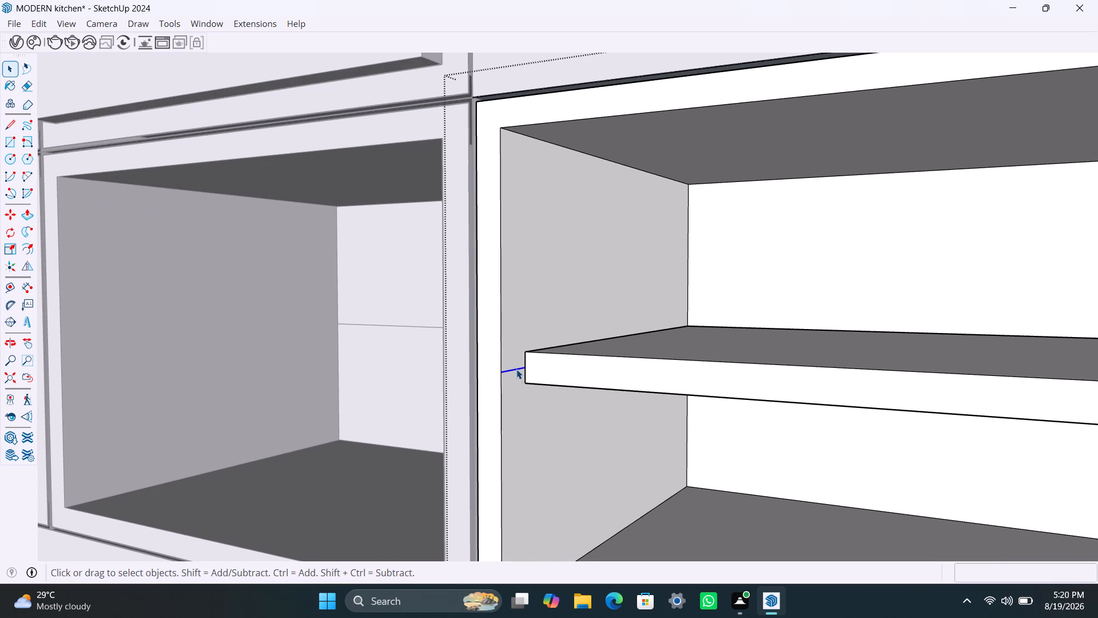
pyautogui.scroll(-18, 510, 386)
pyautogui.middleClick(487, 411)
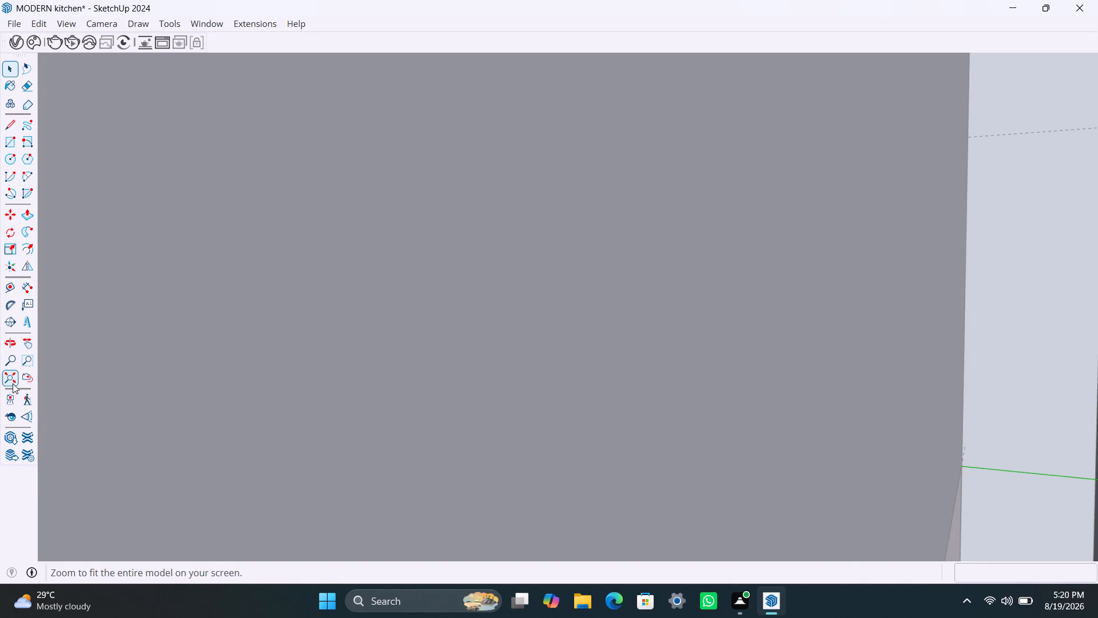
pyautogui.click(14, 373)
pyautogui.scroll(-1, 338, 441)
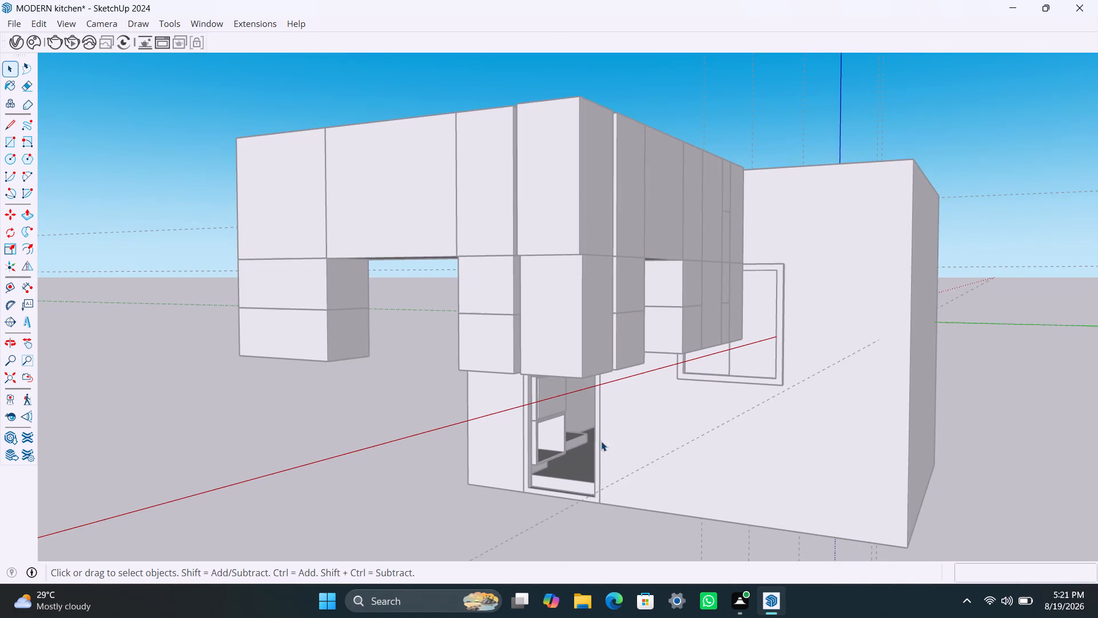
pyautogui.moveTo(602, 441); pyautogui.dragTo(788, 600, button='middle')
pyautogui.scroll(3, 757, 251)
pyautogui.moveTo(760, 241); pyautogui.dragTo(727, 304, button='middle')
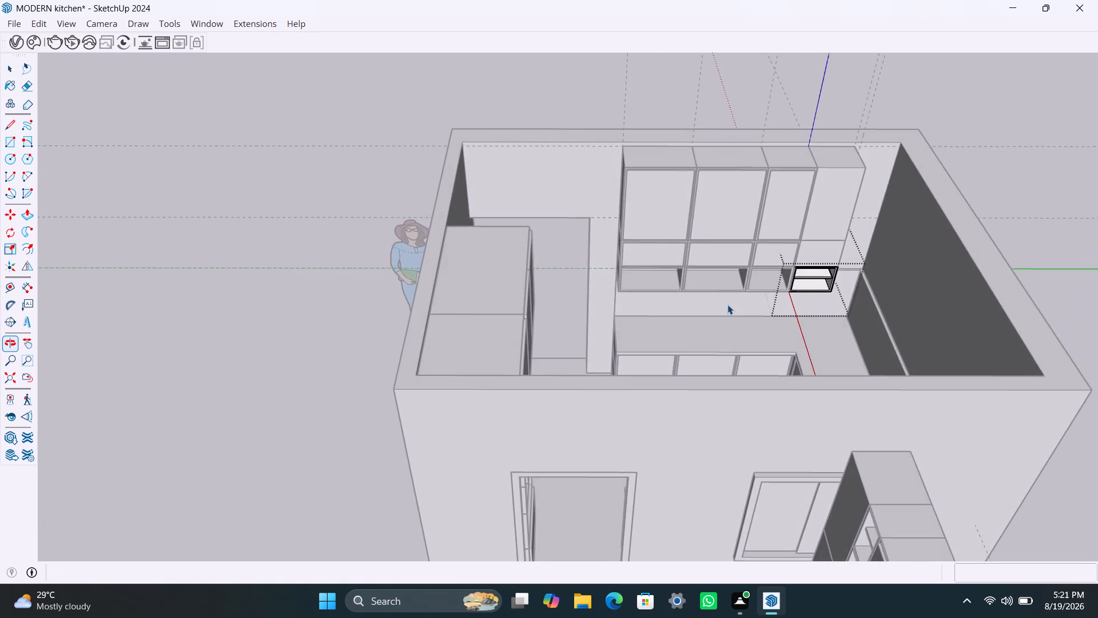
pyautogui.scroll(2, 762, 290)
pyautogui.keyDown('shift'); pyautogui.moveTo(762, 288); pyautogui.dragTo(663, 306, button='middle'); pyautogui.keyUp('shift')
pyautogui.click(1011, 165)
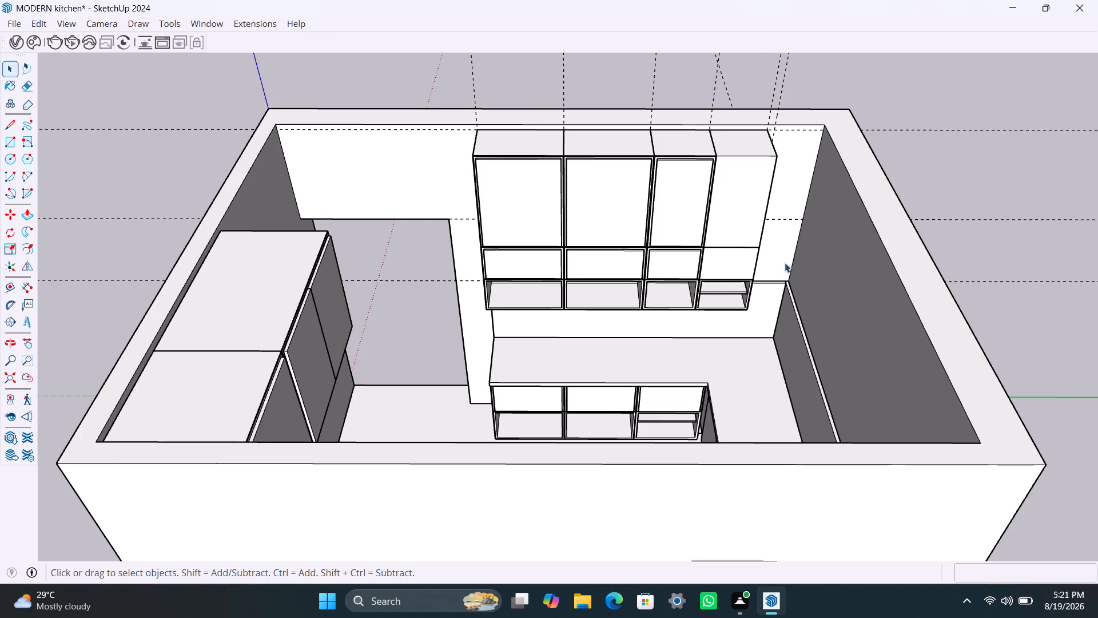
# Open the fourth stack's middle cabinet and offset its front face inward 2.5 mm, with a further 18 mm offset inside that.
pyautogui.scroll(2, 763, 264)
pyautogui.moveTo(723, 275); pyautogui.dragTo(669, 308, button='middle')
pyautogui.scroll(3, 675, 300)
pyautogui.middleClick(674, 297)
pyautogui.click(674, 291)
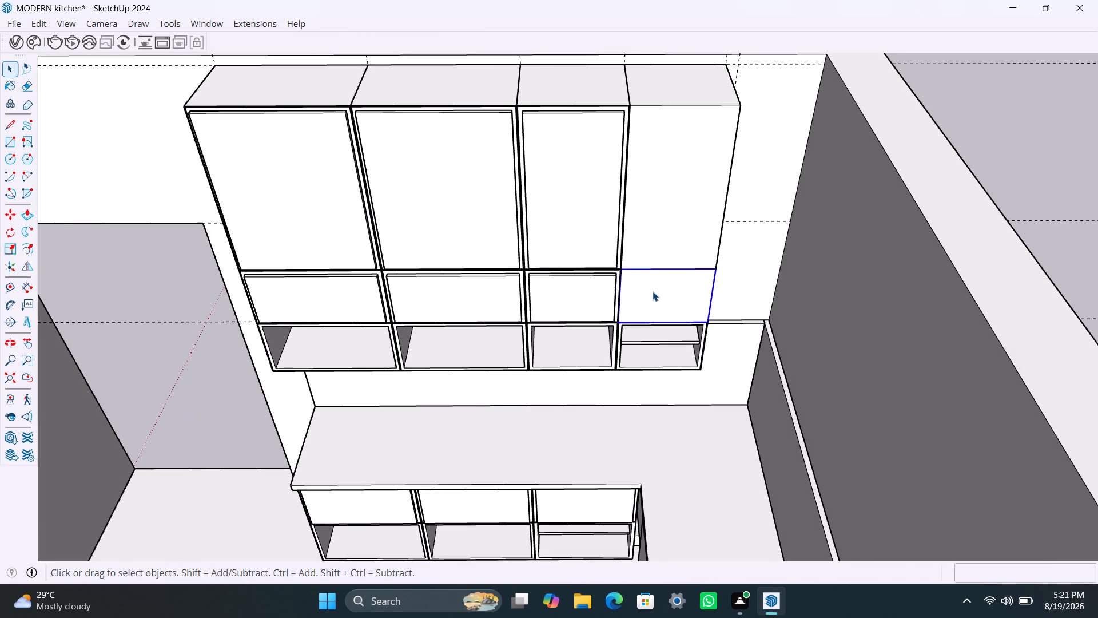
pyautogui.tripleClick(653, 291)
pyautogui.press('f')
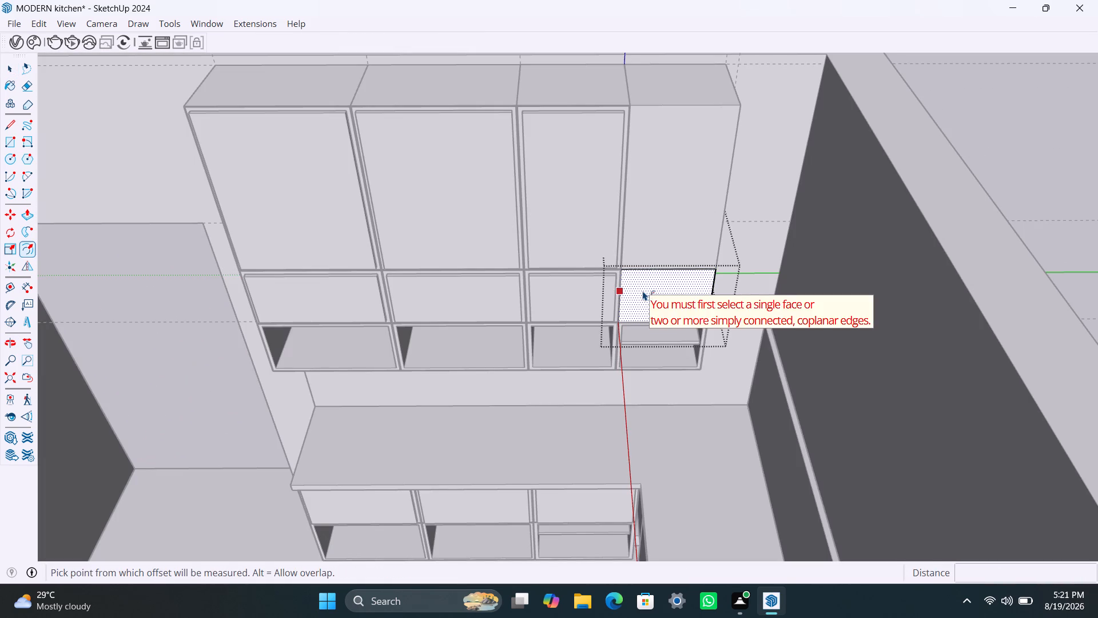
pyautogui.click(642, 290)
pyautogui.write('2.5MM')
pyautogui.press('Return')
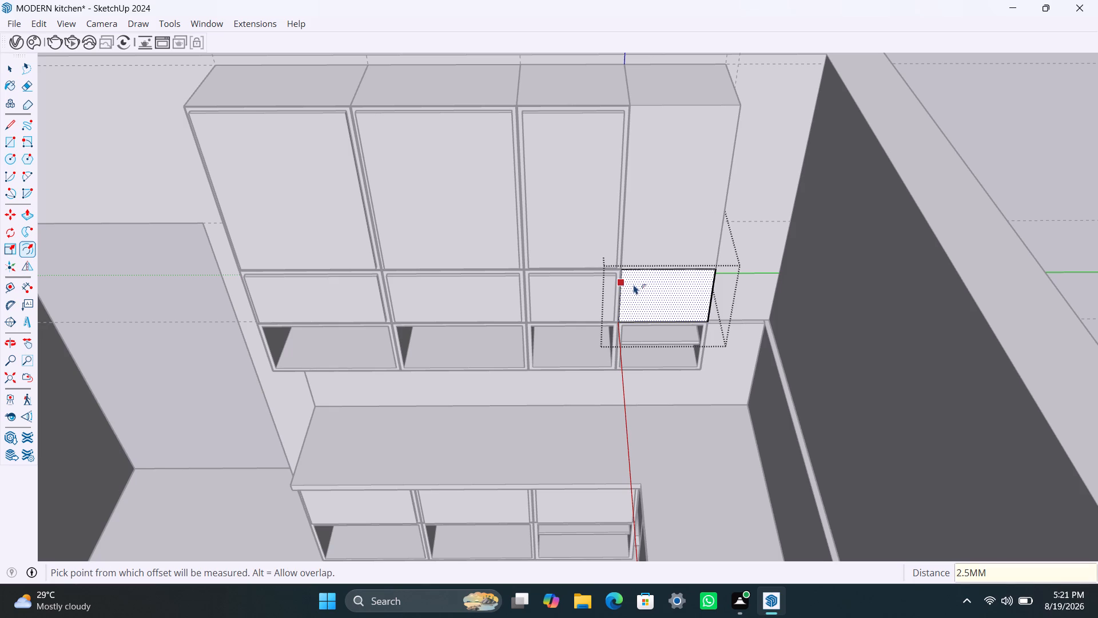
pyautogui.click(634, 284)
pyautogui.write('18MM')
pyautogui.press('Return')
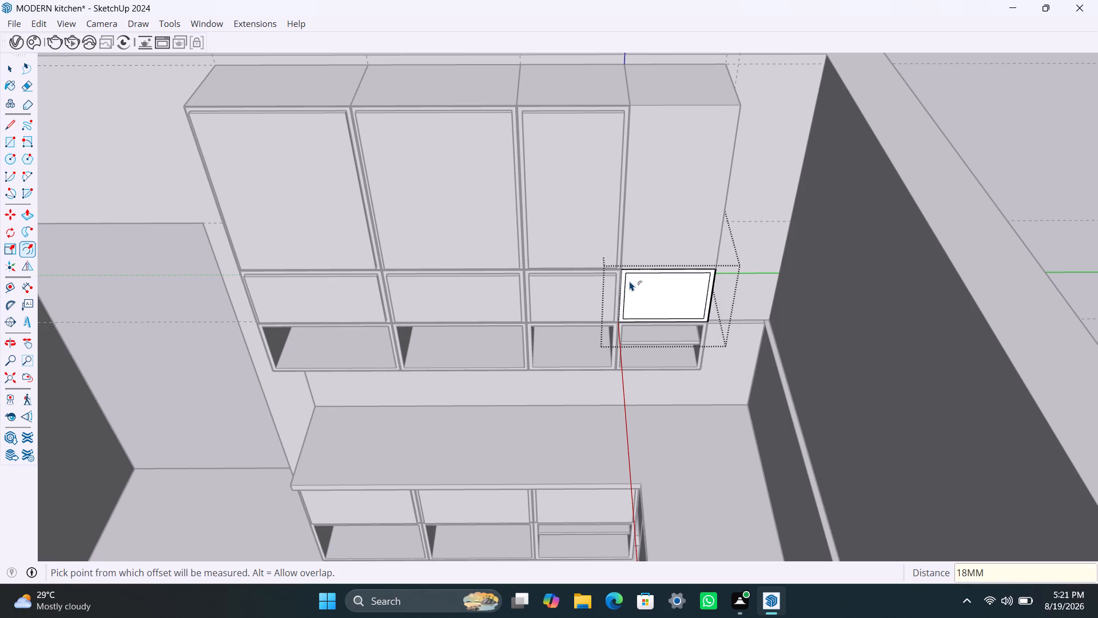
# Delete the thin 2.5 mm outer strip around the middle cabinet's front frame.
pyautogui.scroll(19, 617, 290)
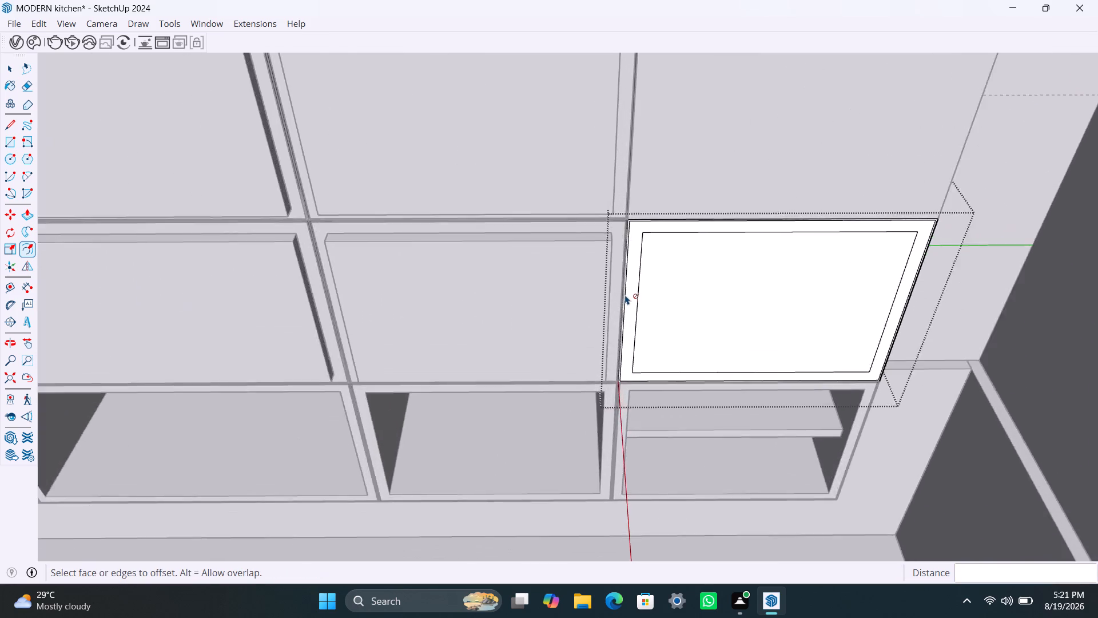
pyautogui.scroll(17, 625, 295)
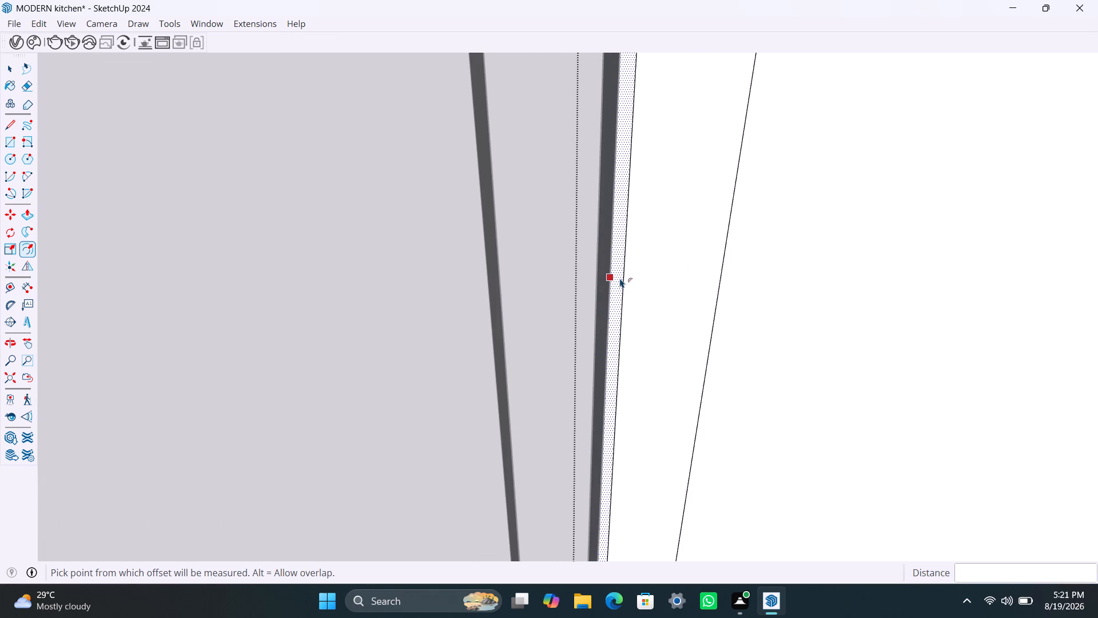
pyautogui.click(620, 278)
pyautogui.press('Delete')
pyautogui.press('space')
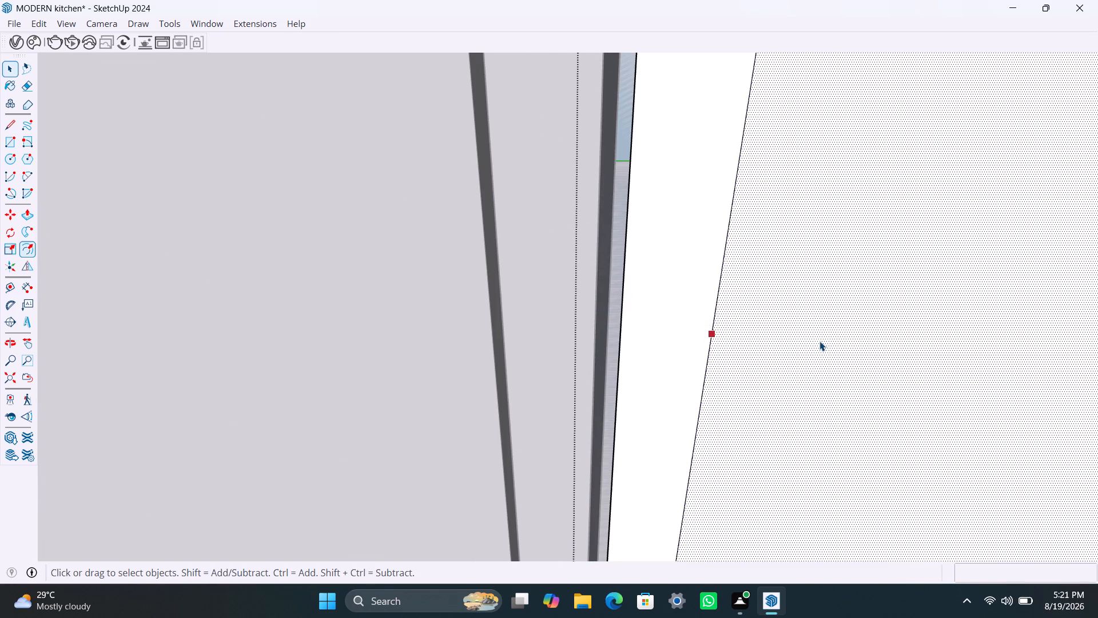
# Push the middle cabinet's inner front face 300 mm inward to hollow it out.
pyautogui.click(819, 341)
pyautogui.press('p')
pyautogui.click(812, 342)
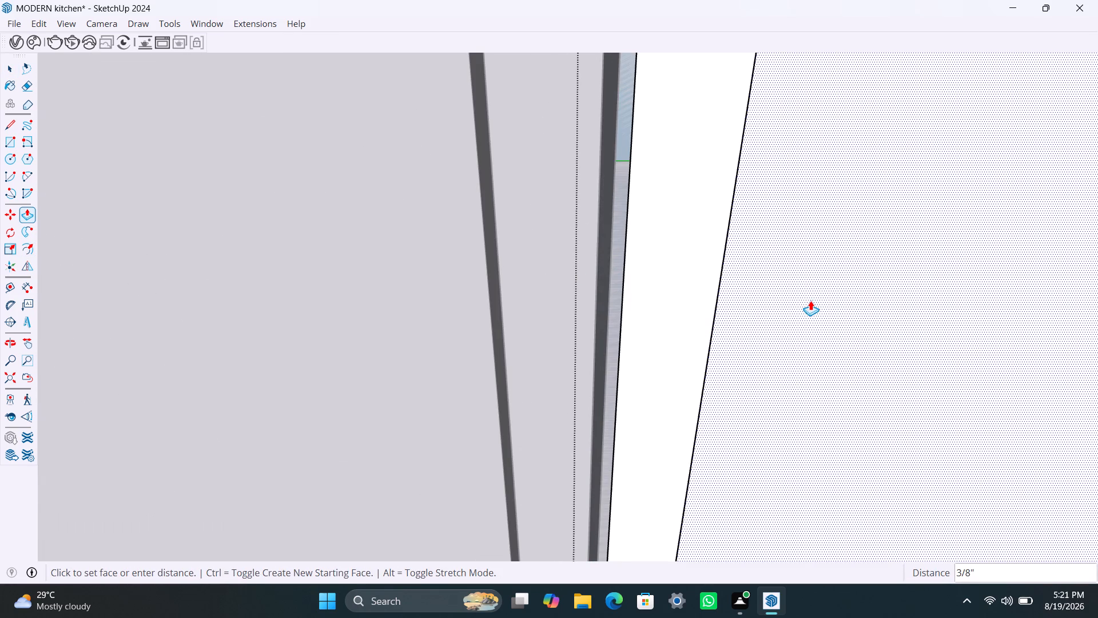
pyautogui.scroll(-11, 810, 300)
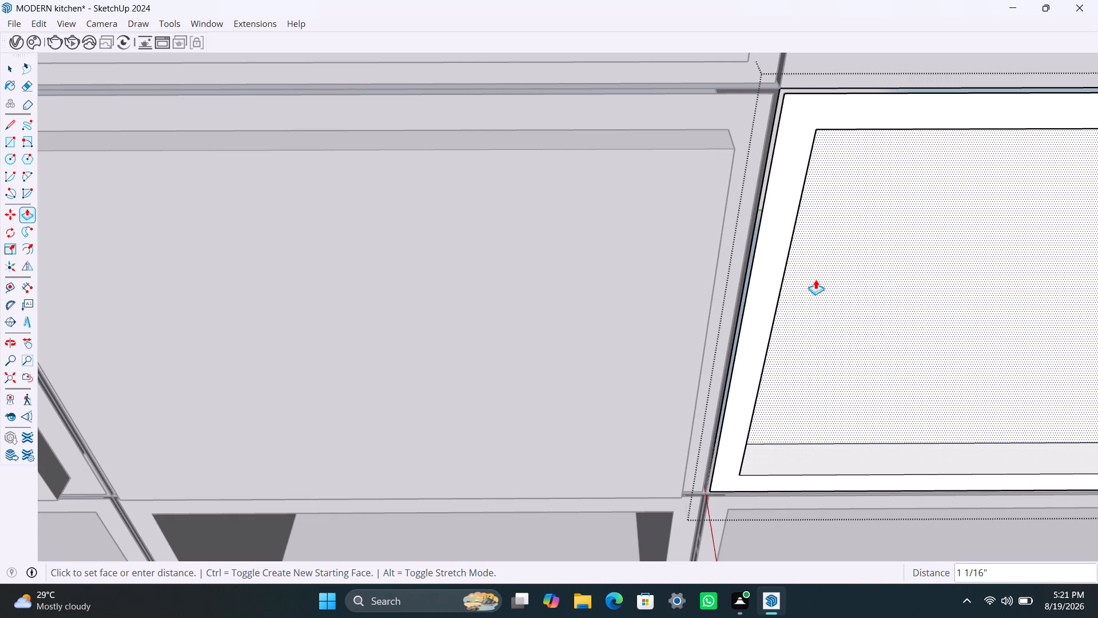
pyautogui.write('300MM')
pyautogui.press('Return')
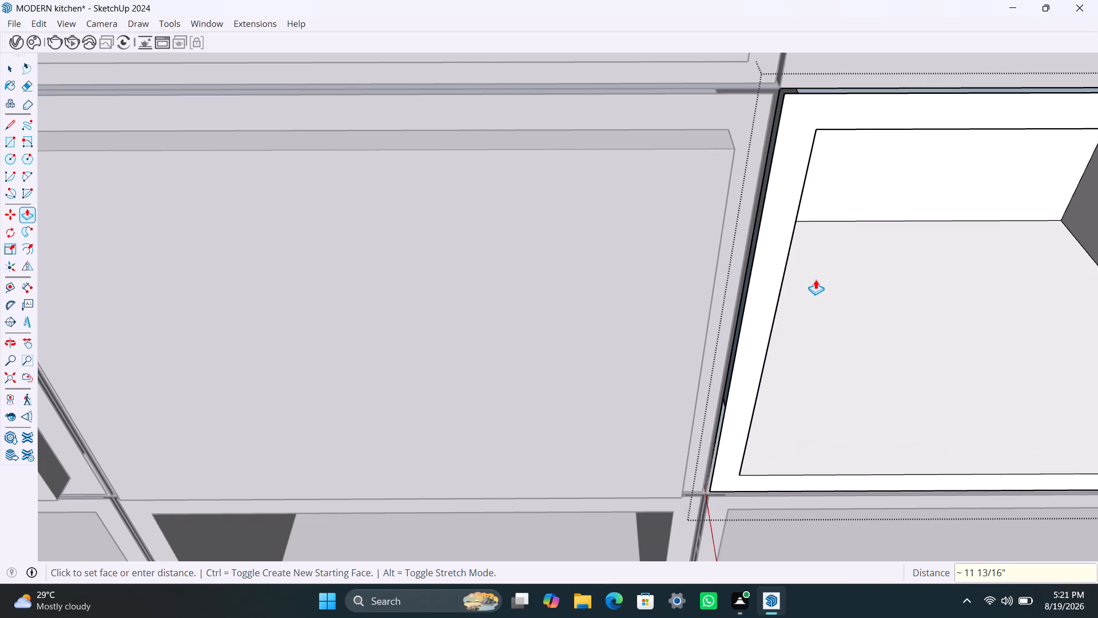
# Draw a rectangle across the front opening of the fourth stack's middle cabinet and make it a group.
pyautogui.scroll(-16, 811, 285)
pyautogui.keyDown('shift'); pyautogui.moveTo(801, 291); pyautogui.dragTo(676, 302, button='middle'); pyautogui.keyUp('shift')
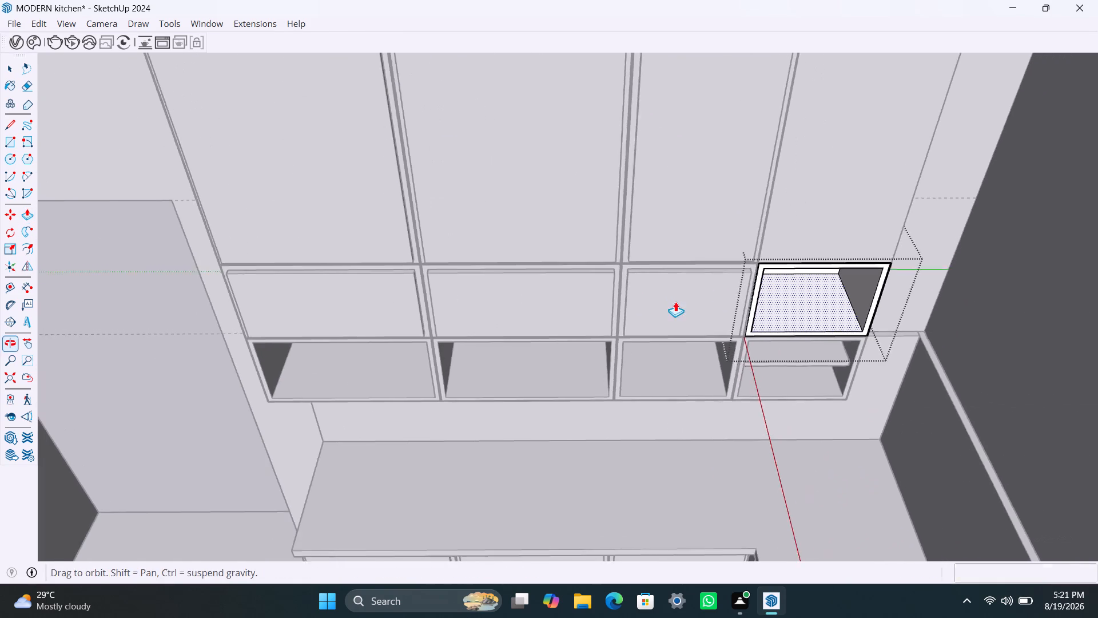
pyautogui.press('space')
pyautogui.click(749, 229)
pyautogui.press('r')
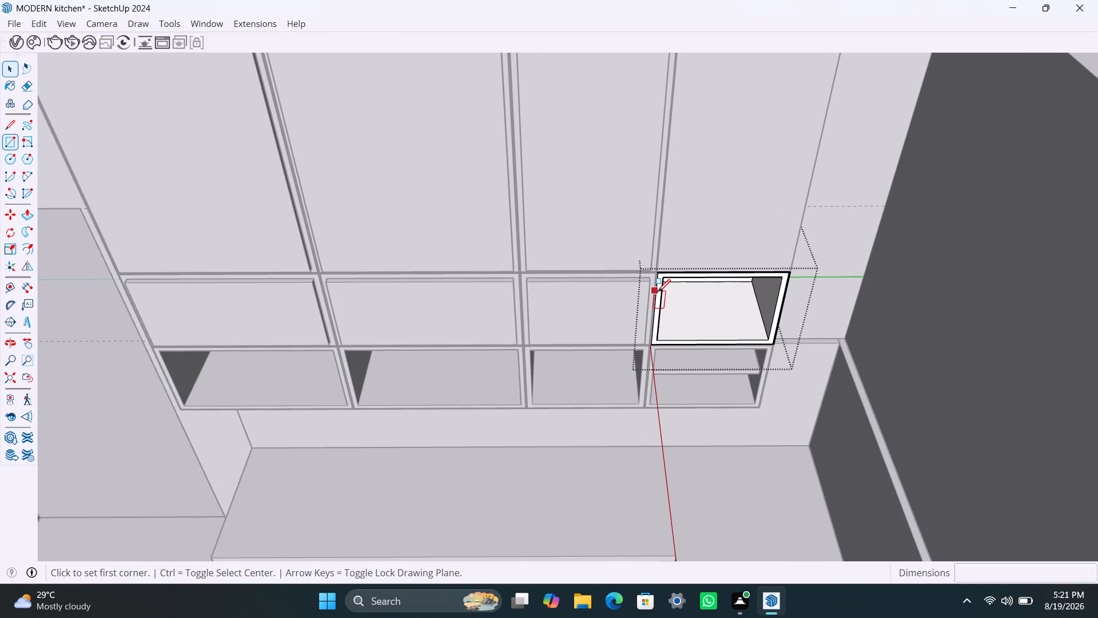
pyautogui.click(666, 282)
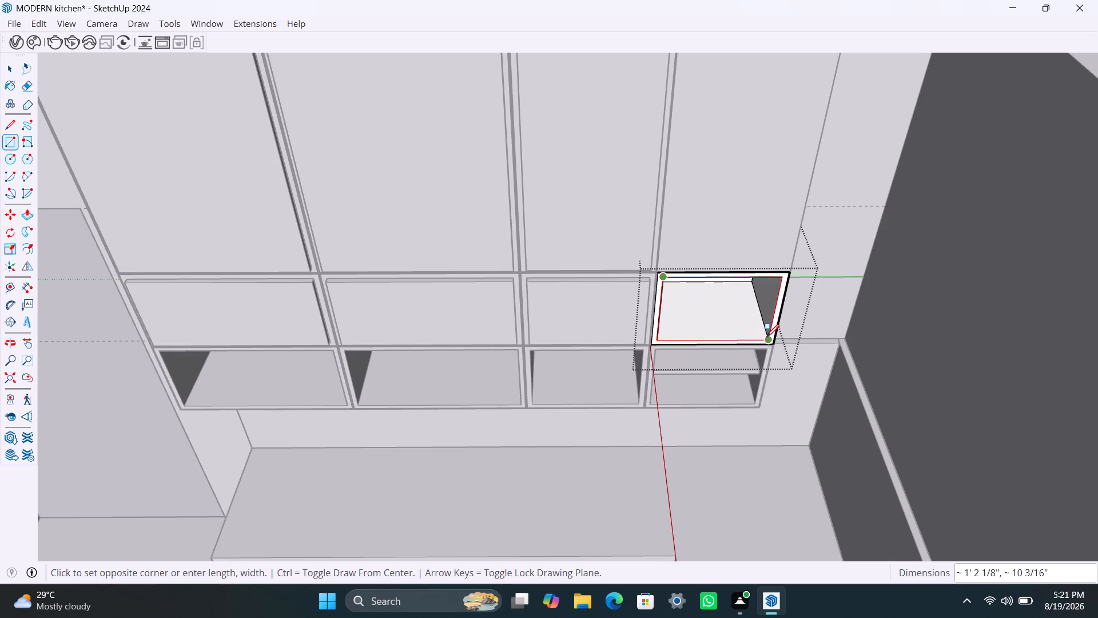
pyautogui.click(766, 337)
pyautogui.press('space')
pyautogui.doubleClick(738, 303)
pyautogui.rightClick(737, 303)
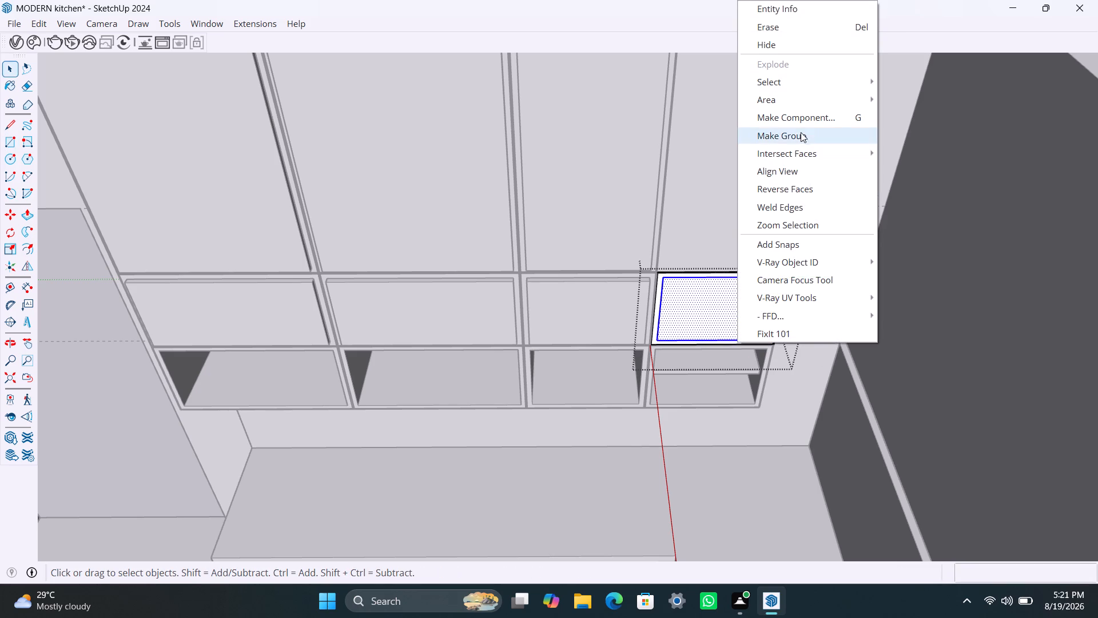
pyautogui.click(801, 131)
# Extrude the middle cabinet's new front panel 18 mm and leave the panel's group.
pyautogui.doubleClick(756, 291)
pyautogui.click(747, 301)
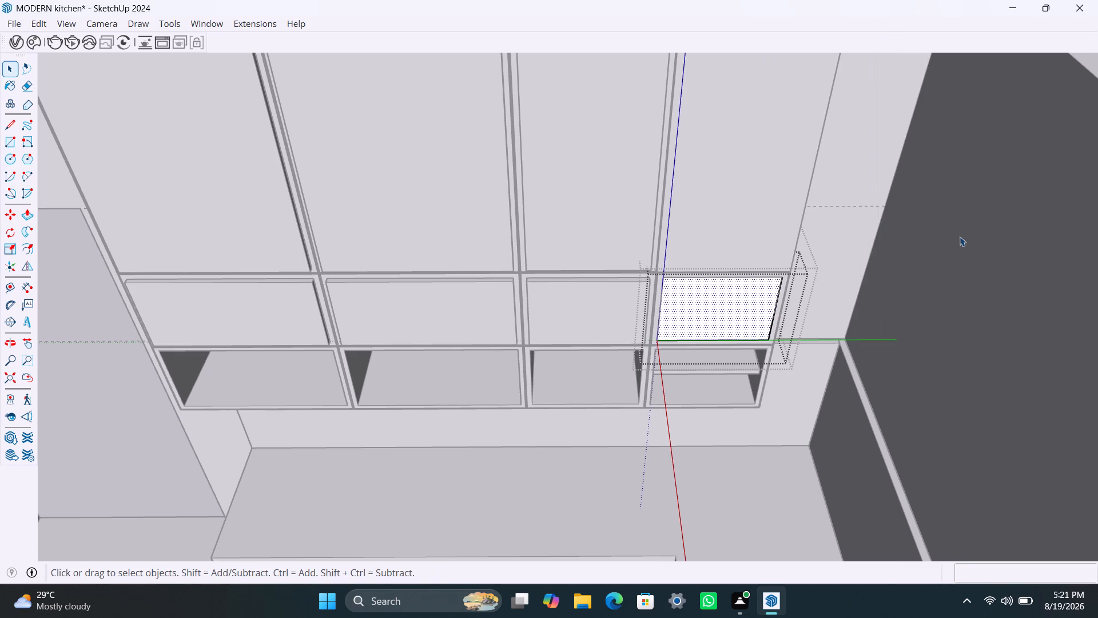
pyautogui.press('p')
pyautogui.click(960, 236)
pyautogui.write('18MM')
pyautogui.press('Return')
pyautogui.press('space')
pyautogui.click(709, 141)
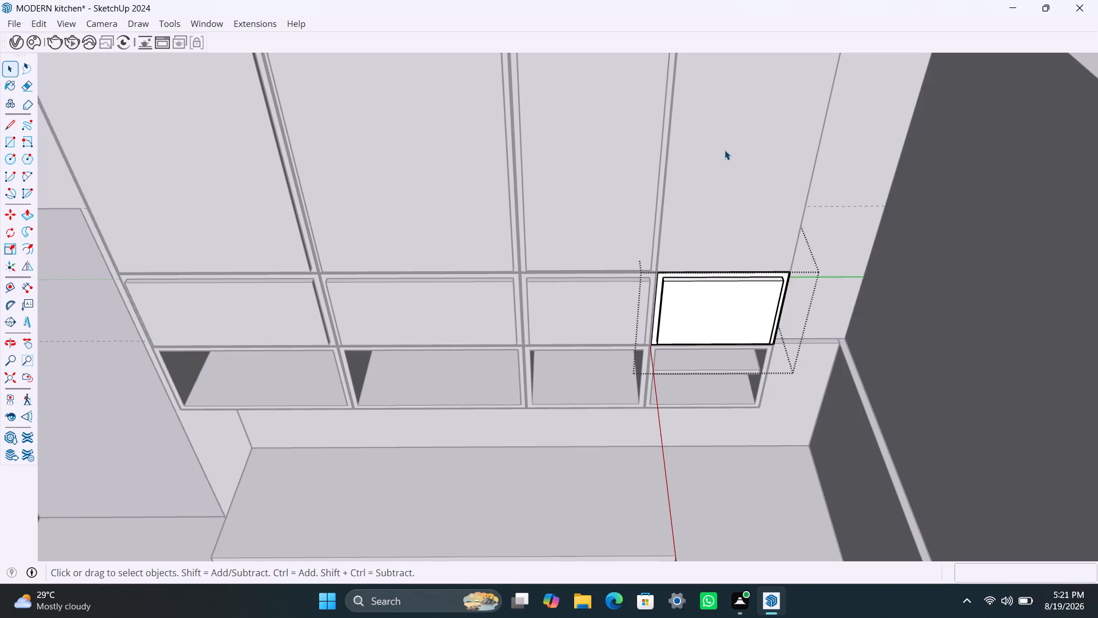
# Open the fourth stack's tall top cabinet and offset its front face inward 2.5 mm, with a further 18 mm offset inside that.
pyautogui.doubleClick(726, 151)
pyautogui.scroll(-6, 726, 158)
pyautogui.keyDown('shift'); pyautogui.moveTo(722, 175); pyautogui.dragTo(651, 237, button='middle'); pyautogui.keyUp('shift')
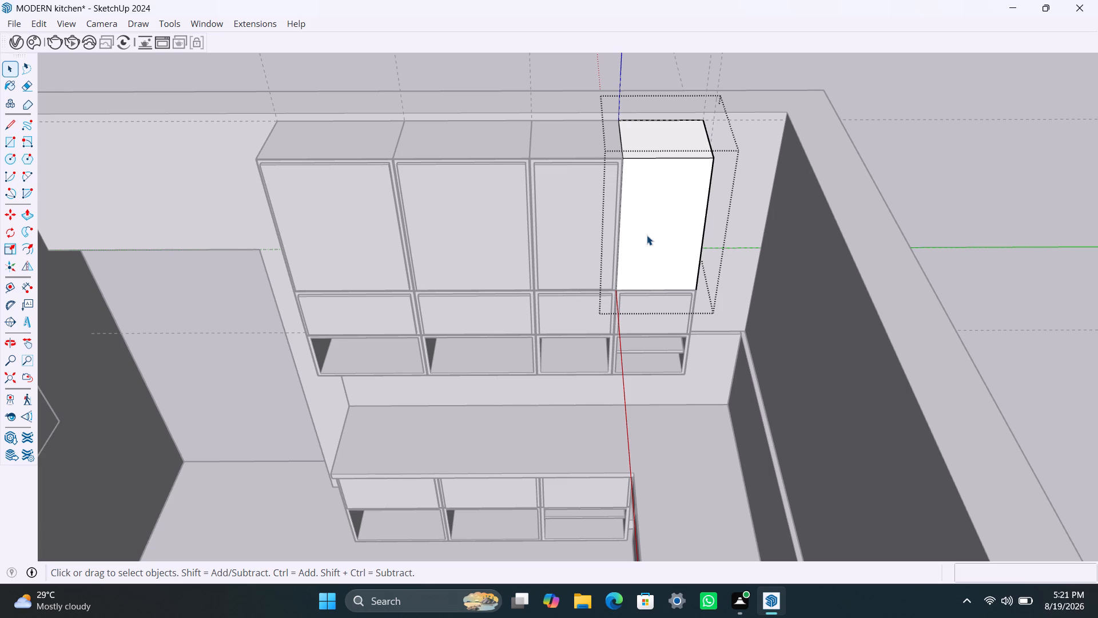
pyautogui.press('f')
pyautogui.click(646, 209)
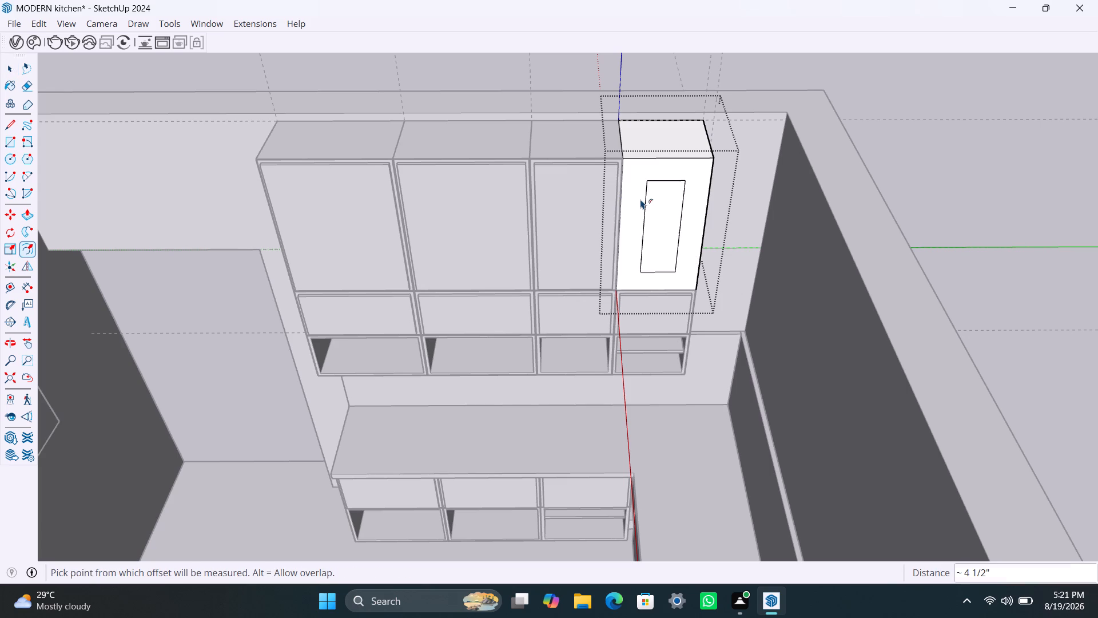
pyautogui.write('2.5MM')
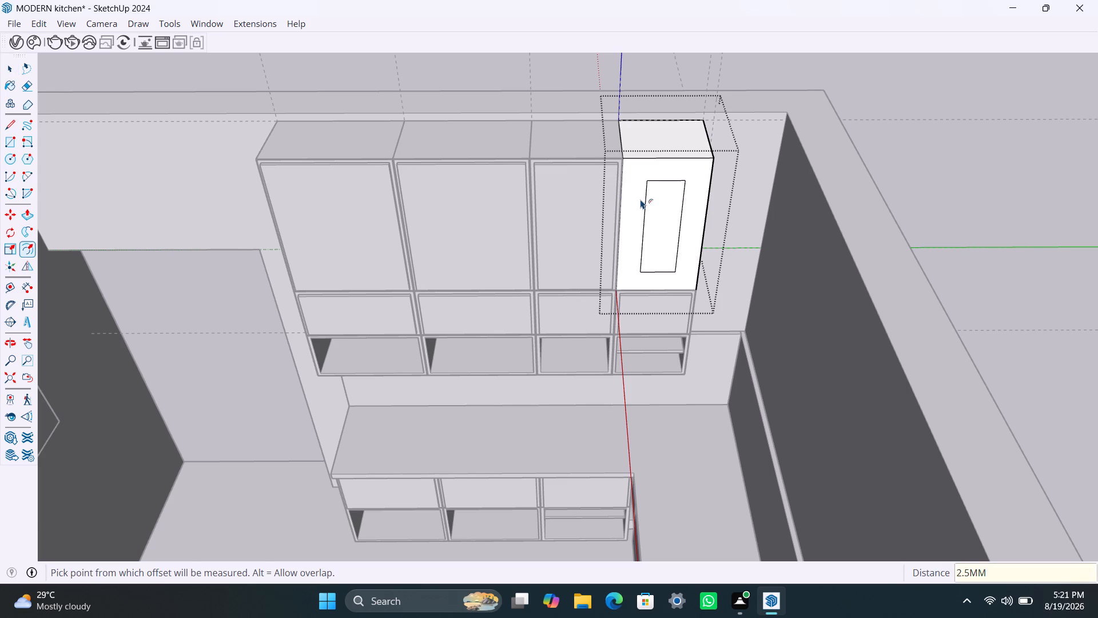
pyautogui.press('Return')
pyautogui.click(640, 188)
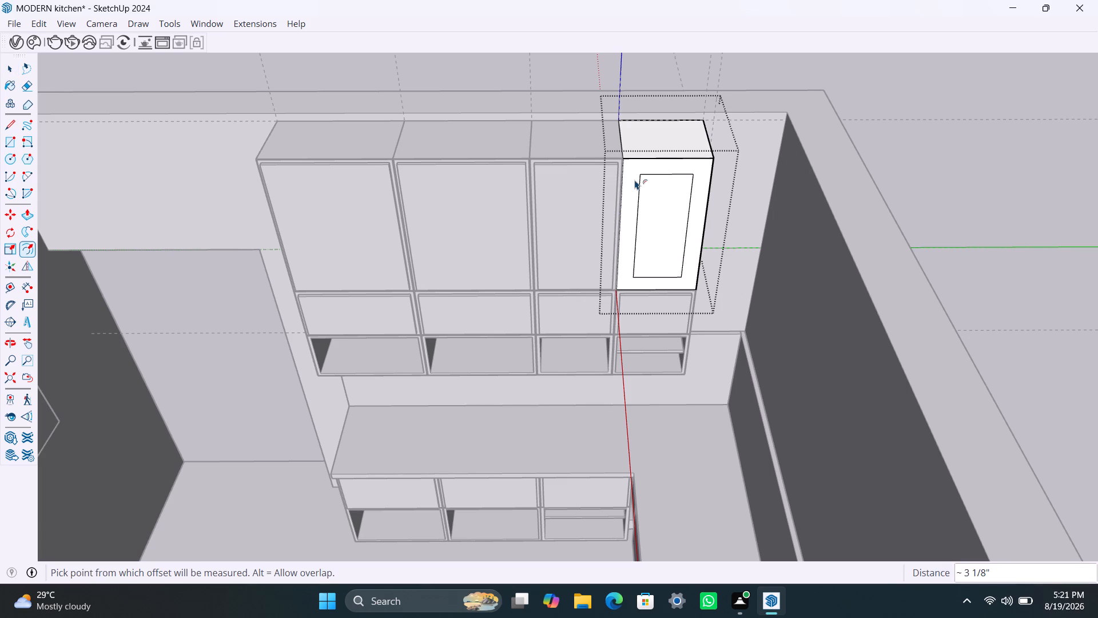
pyautogui.write('18MM')
pyautogui.press('Return')
pyautogui.press('space')
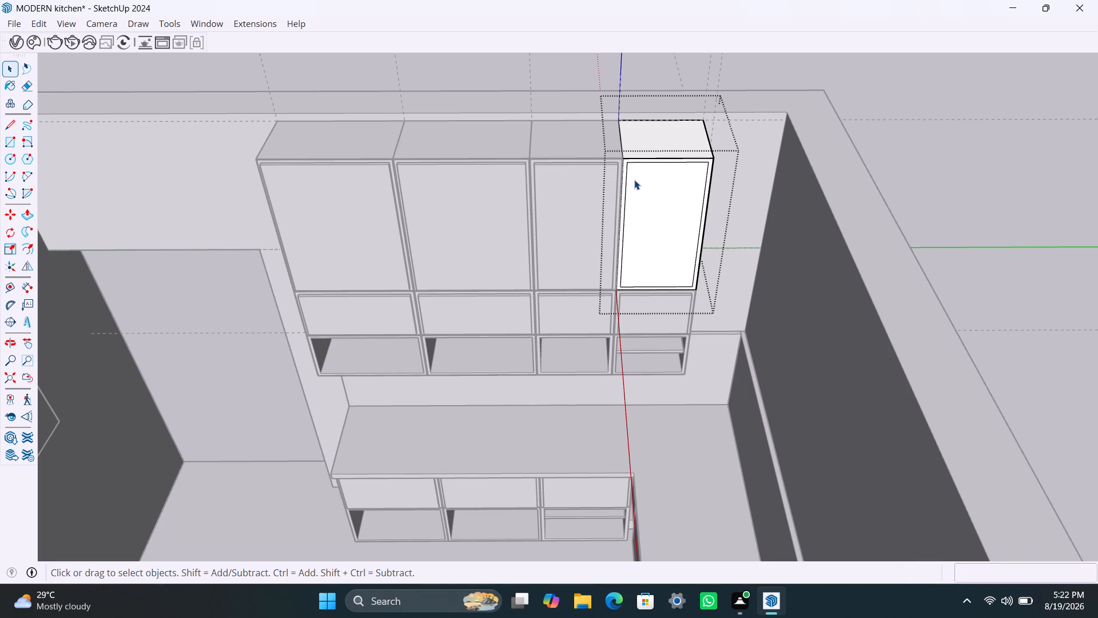
# Delete the thin 2.5 mm outer strip around the top cabinet's front frame.
pyautogui.scroll(20, 623, 187)
pyautogui.scroll(11, 623, 187)
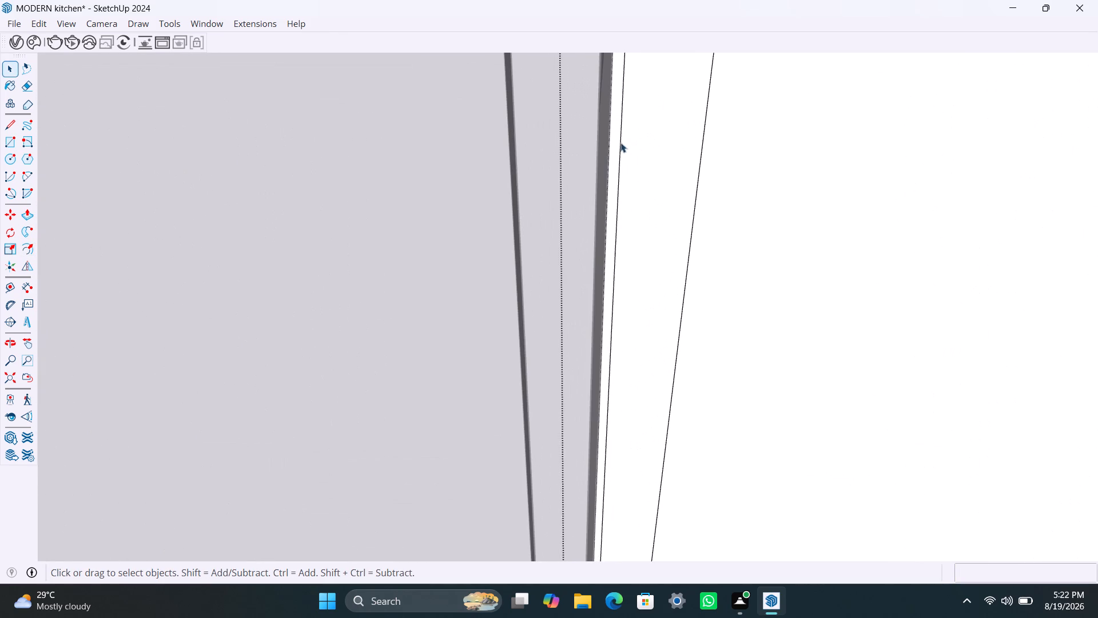
pyautogui.click(617, 134)
pyautogui.press('Delete')
# Push the top cabinet's inner front face 300 mm inward to hollow it out.
pyautogui.scroll(-11, 707, 249)
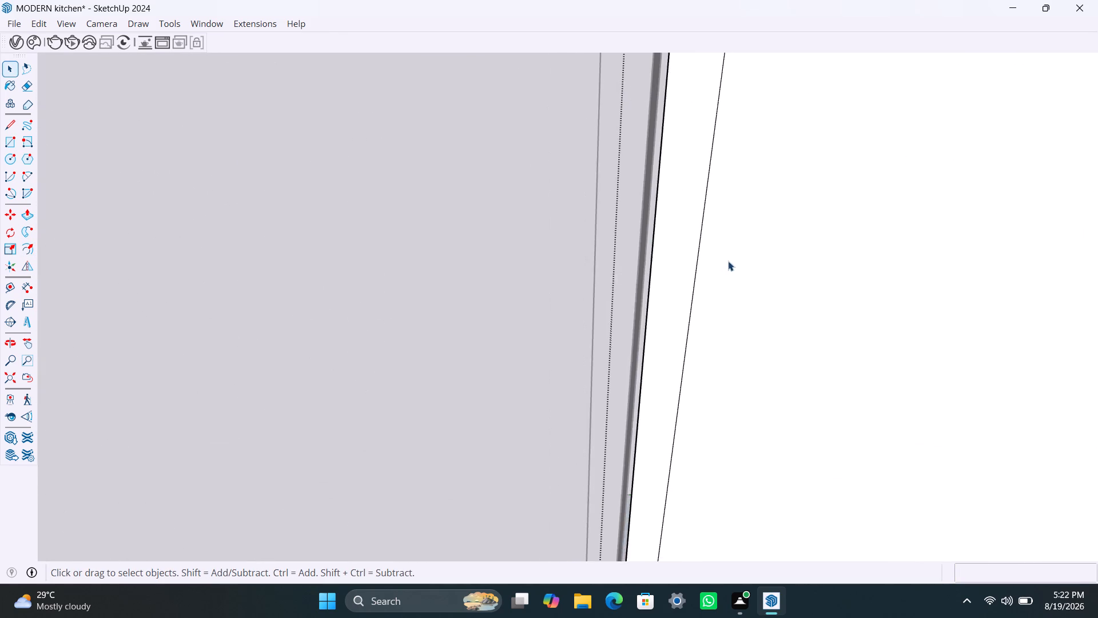
pyautogui.scroll(-18, 728, 261)
pyautogui.keyDown('shift'); pyautogui.moveTo(721, 261); pyautogui.dragTo(637, 242, button='middle'); pyautogui.keyUp('shift')
pyautogui.click(703, 272)
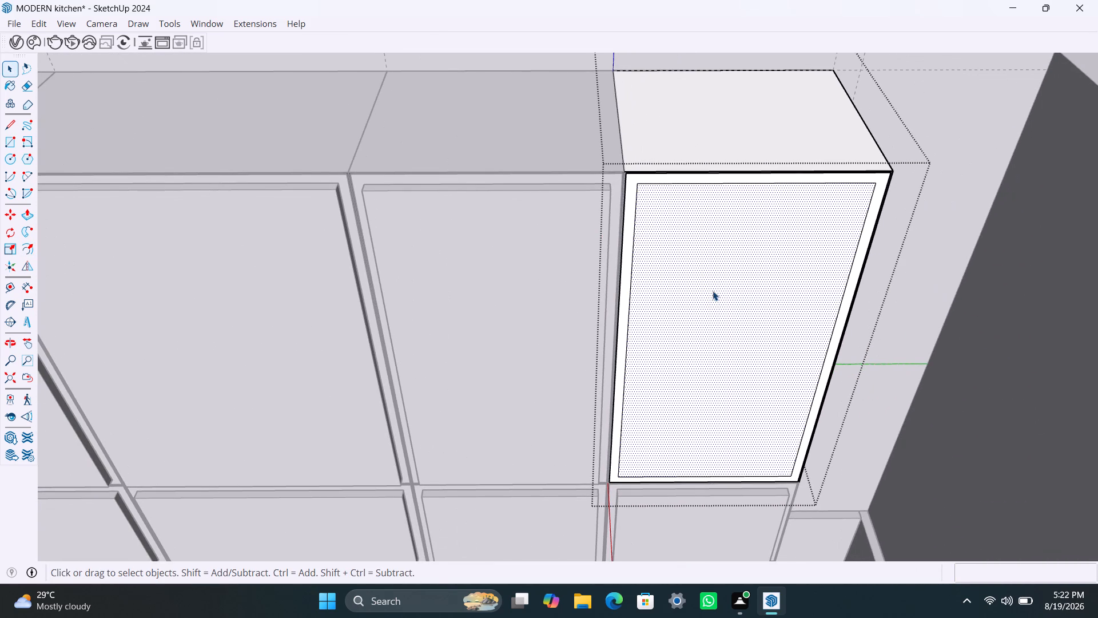
pyautogui.press('p')
pyautogui.click(713, 291)
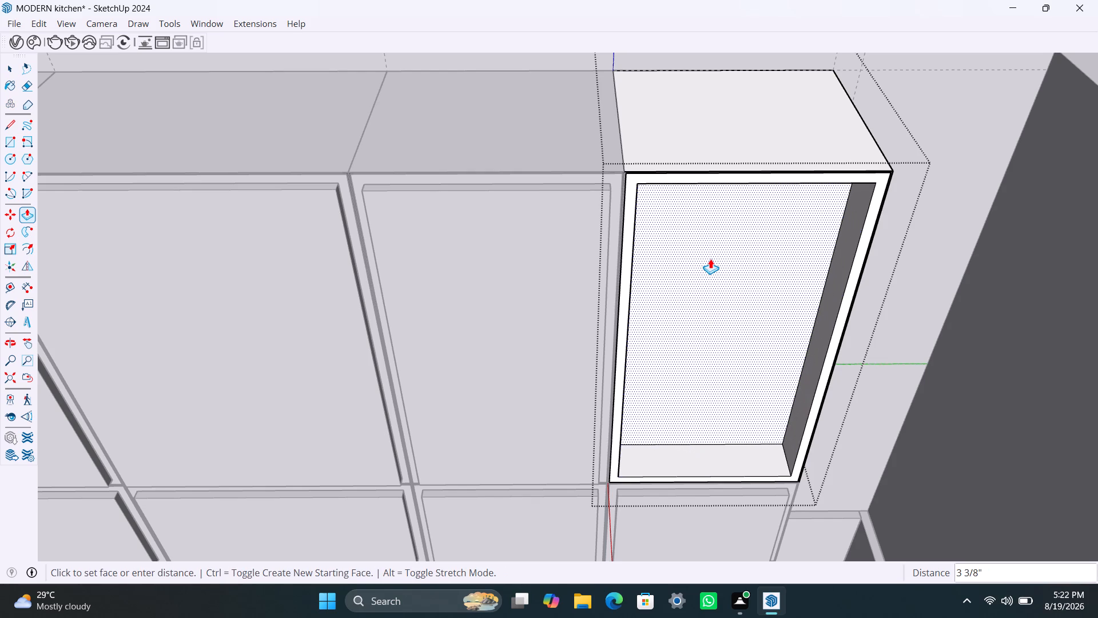
pyautogui.write('300MM')
pyautogui.press('Return')
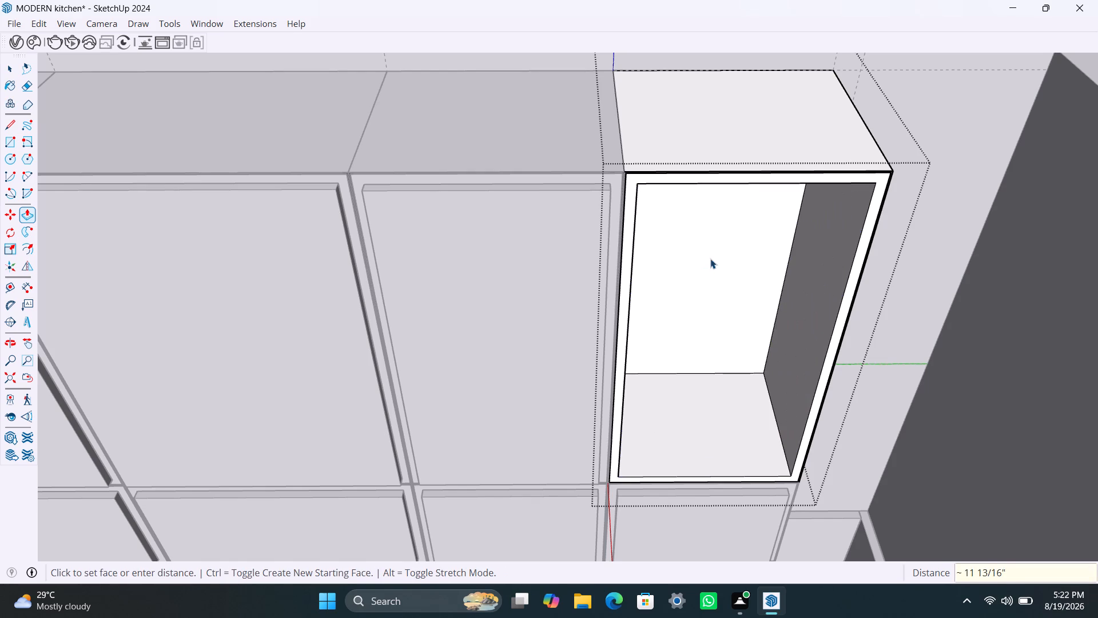
# Draw a rectangle across the top cabinet's front opening and make it a group.
pyautogui.press('space')
pyautogui.press('r')
pyautogui.click(642, 184)
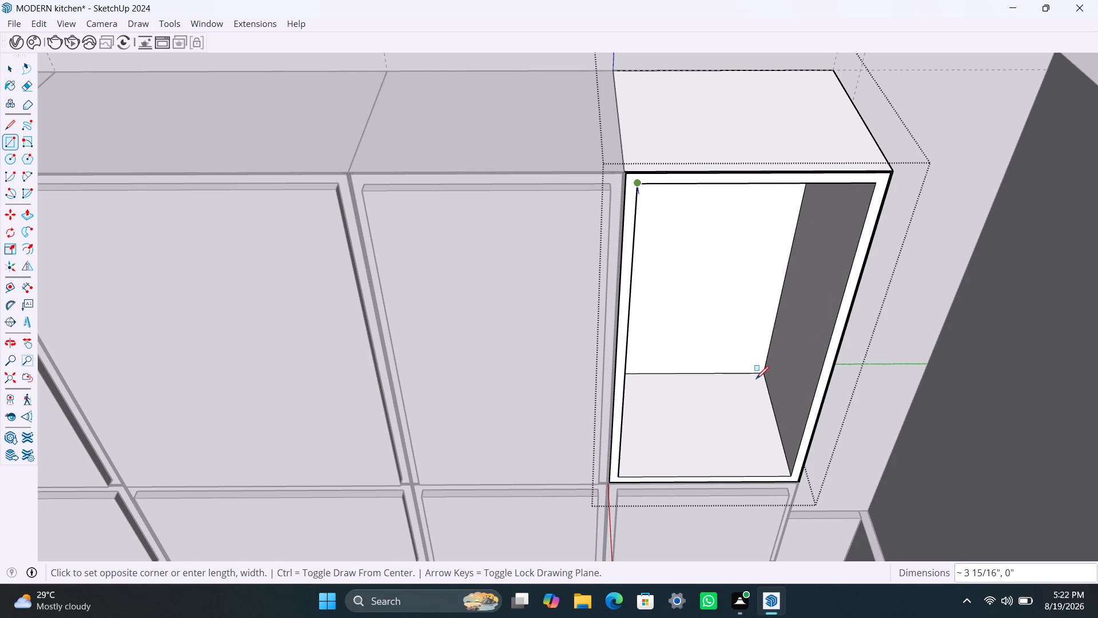
pyautogui.click(791, 473)
pyautogui.press('space')
pyautogui.doubleClick(772, 357)
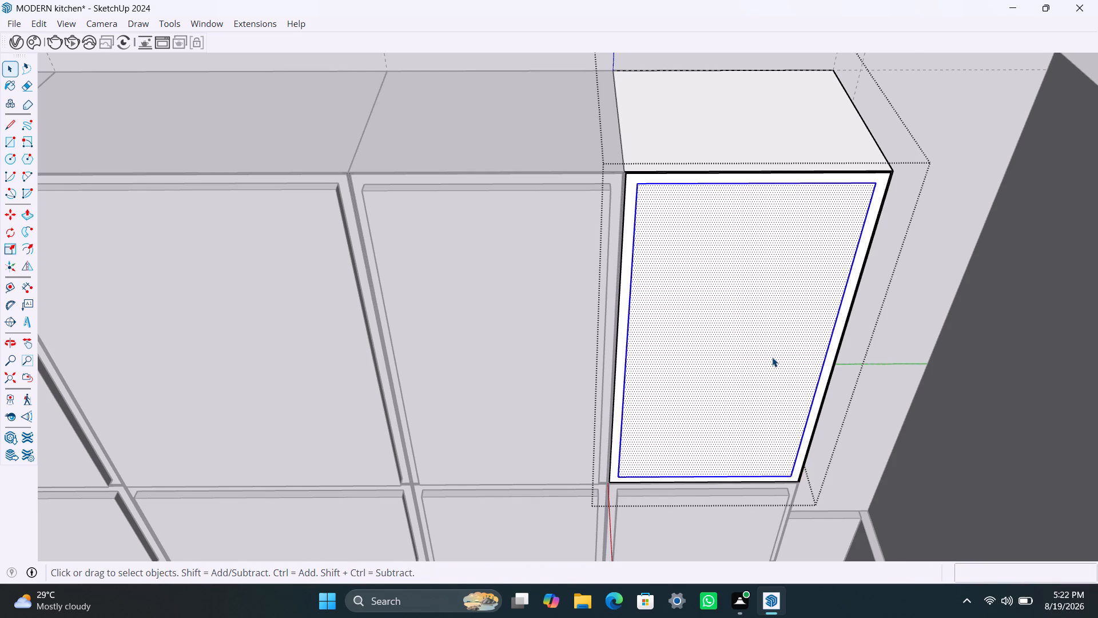
pyautogui.rightClick(772, 357)
pyautogui.click(857, 154)
# Extrude the top cabinet's new front panel 18 mm and leave the panel and cabinet groups.
pyautogui.tripleClick(737, 323)
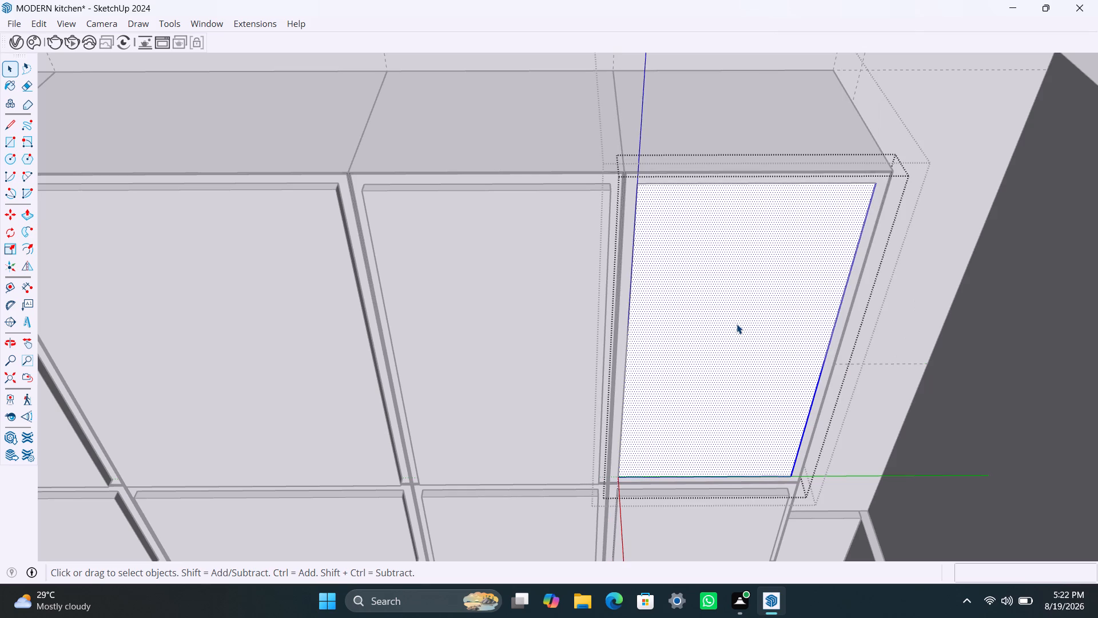
pyautogui.press('p')
pyautogui.click(737, 324)
pyautogui.write('18MM')
pyautogui.press('Return')
pyautogui.press('space')
pyautogui.click(988, 156)
pyautogui.scroll(-3, 893, 249)
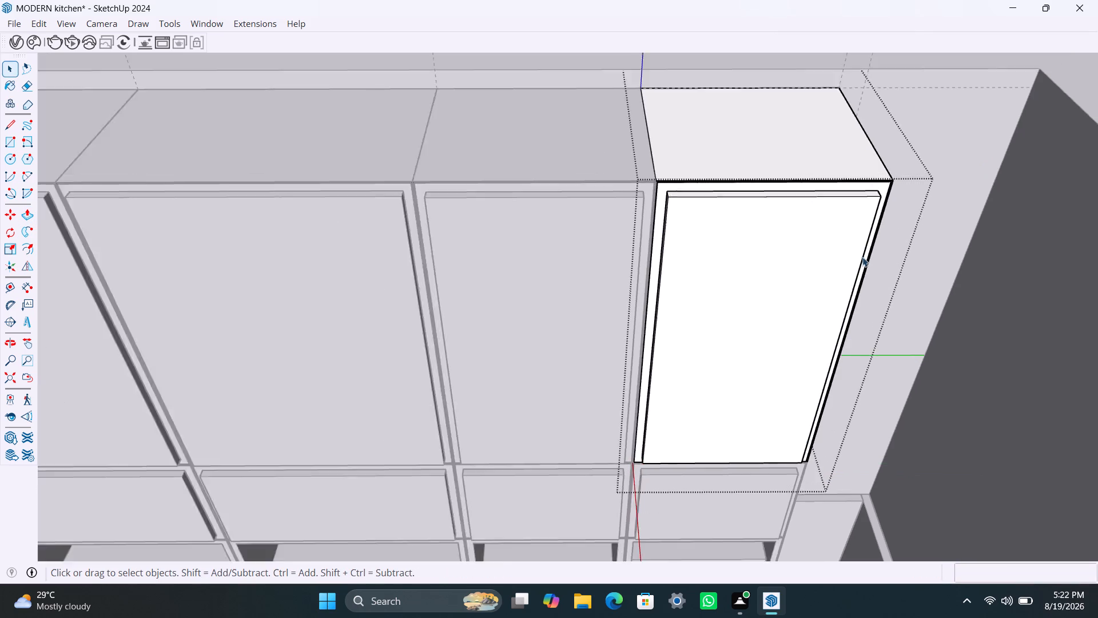
pyautogui.scroll(-10, 862, 257)
pyautogui.click(778, 109)
pyautogui.click(805, 106)
# Open the kitchen group and move the cabinet set standing outside the room about 11' 8" so it sits within the walls.
pyautogui.scroll(-5, 726, 301)
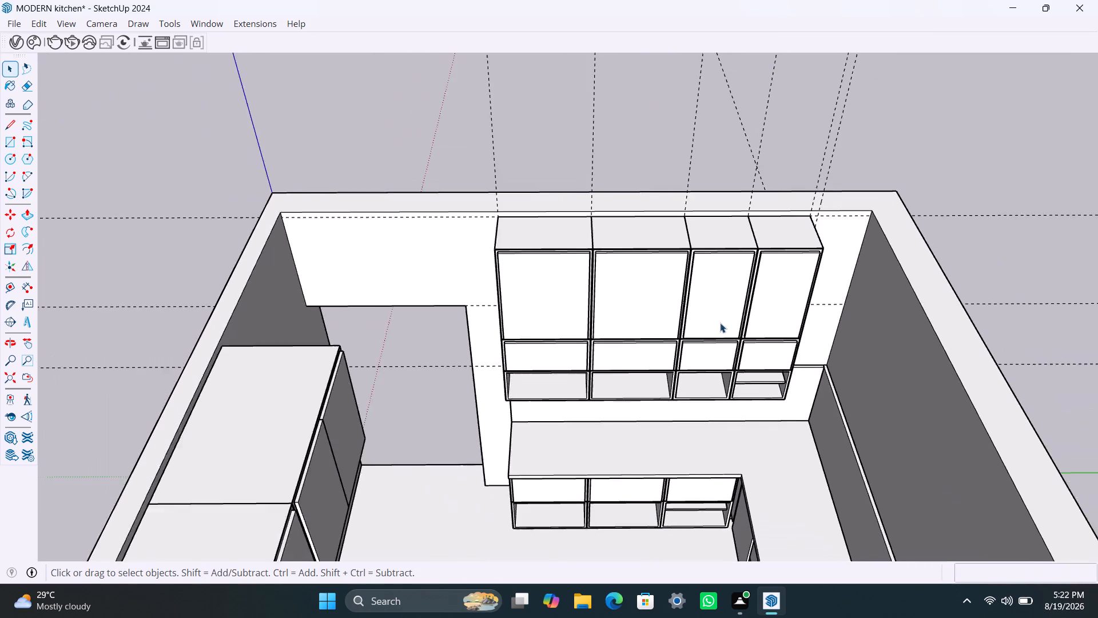
pyautogui.scroll(-12, 720, 323)
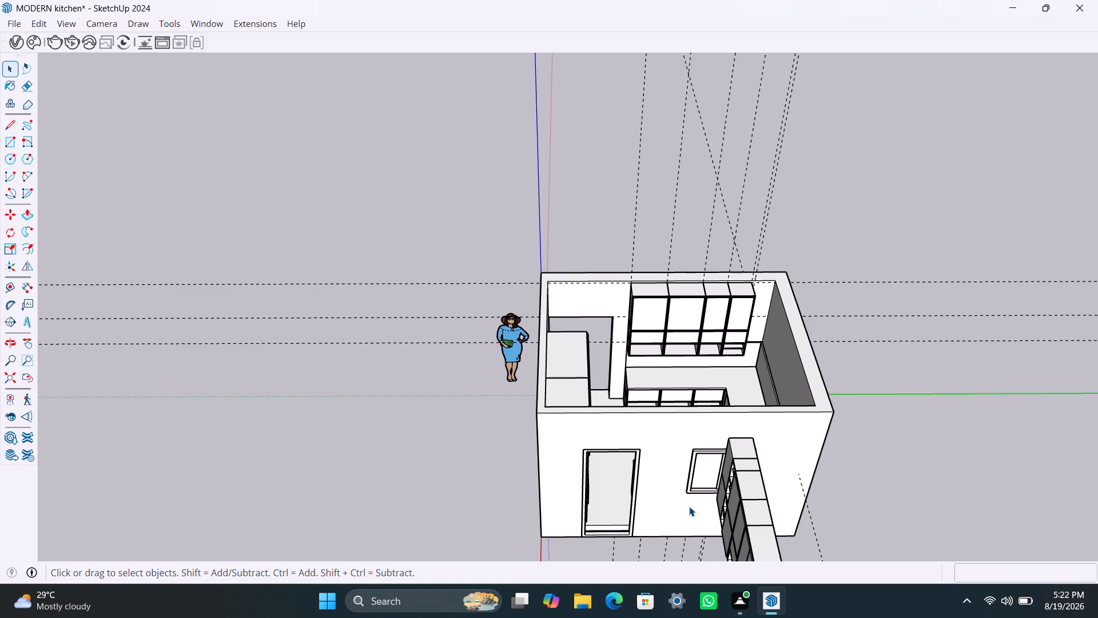
pyautogui.keyDown('shift'); pyautogui.moveTo(684, 506); pyautogui.dragTo(824, 440, button='middle'); pyautogui.keyUp('shift')
pyautogui.scroll(1, 944, 469)
pyautogui.scroll(-2, 832, 479)
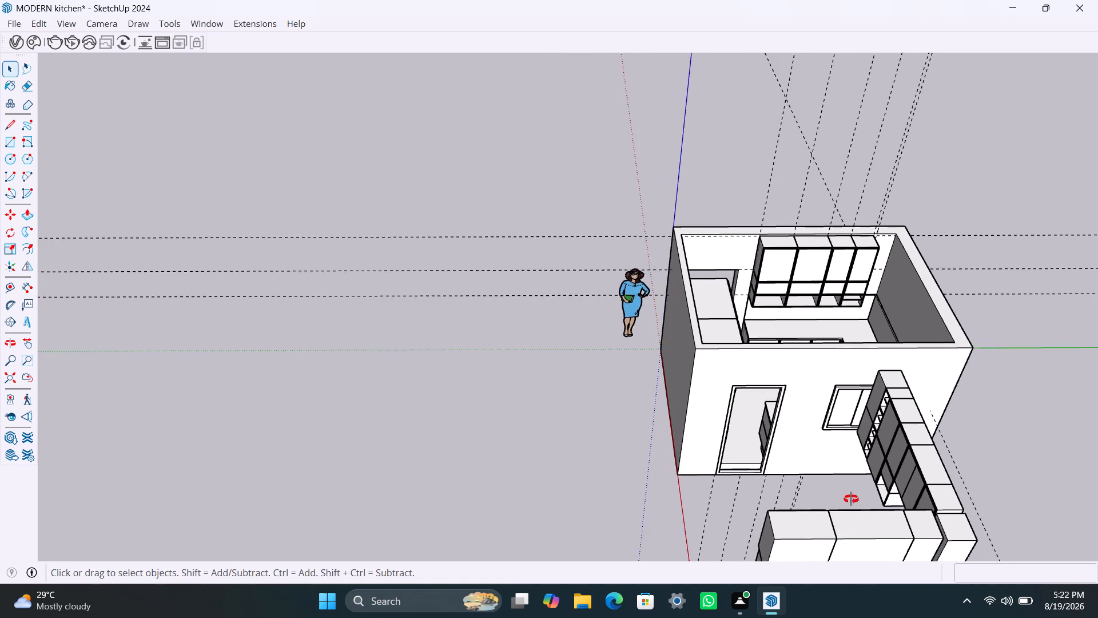
pyautogui.moveTo(839, 496); pyautogui.dragTo(1024, 518, button='middle')
pyautogui.click(907, 435)
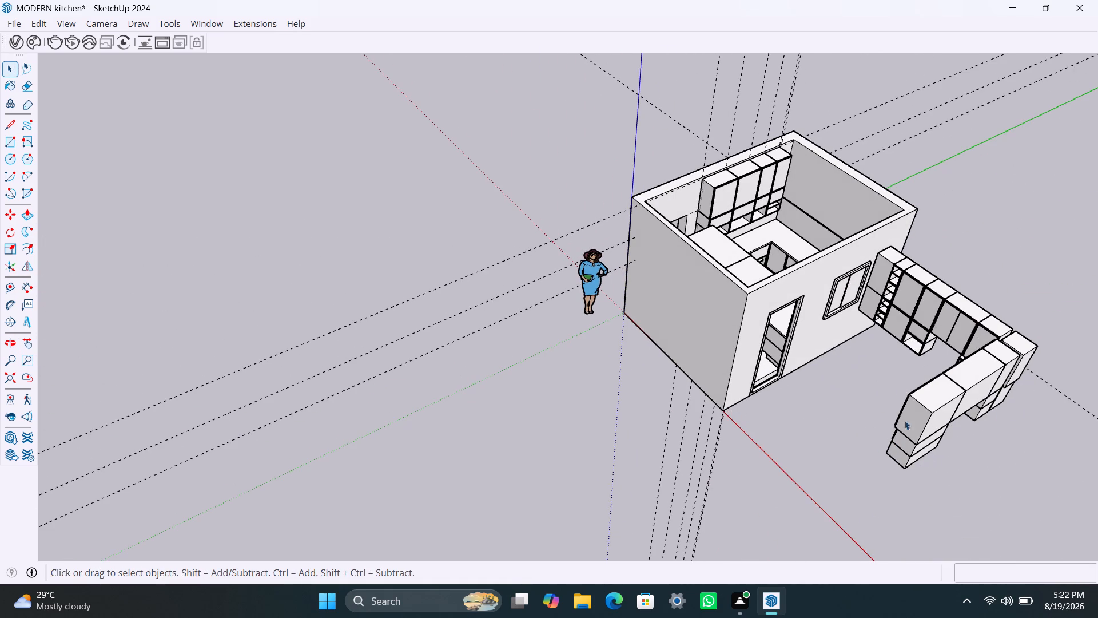
pyautogui.click(938, 306)
pyautogui.click(956, 359)
pyautogui.click(955, 350)
pyautogui.tripleClick(948, 306)
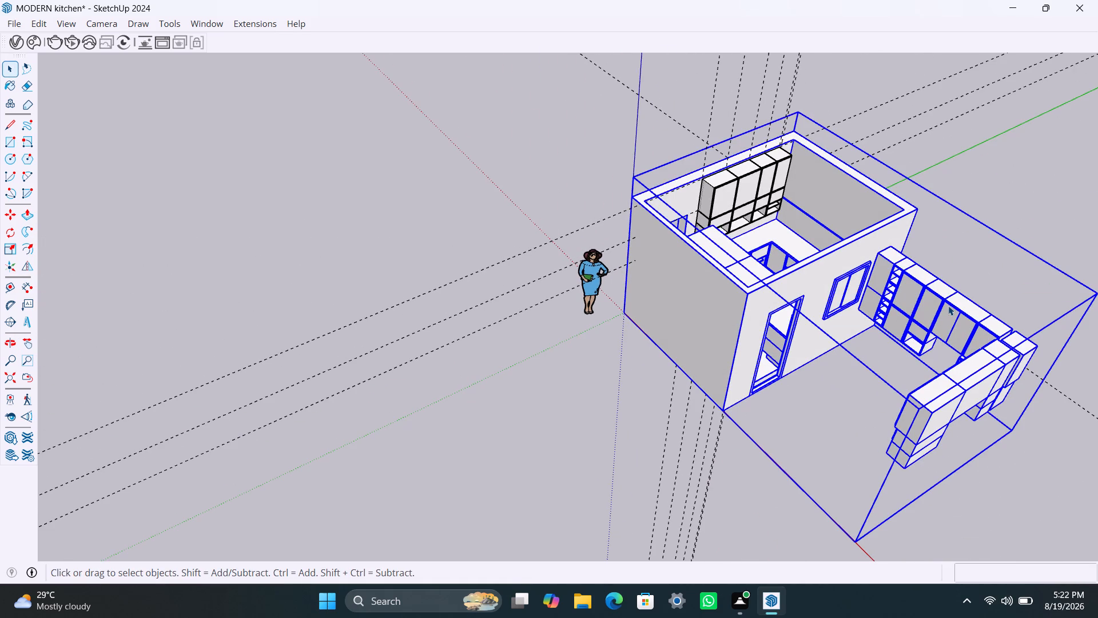
pyautogui.press('m')
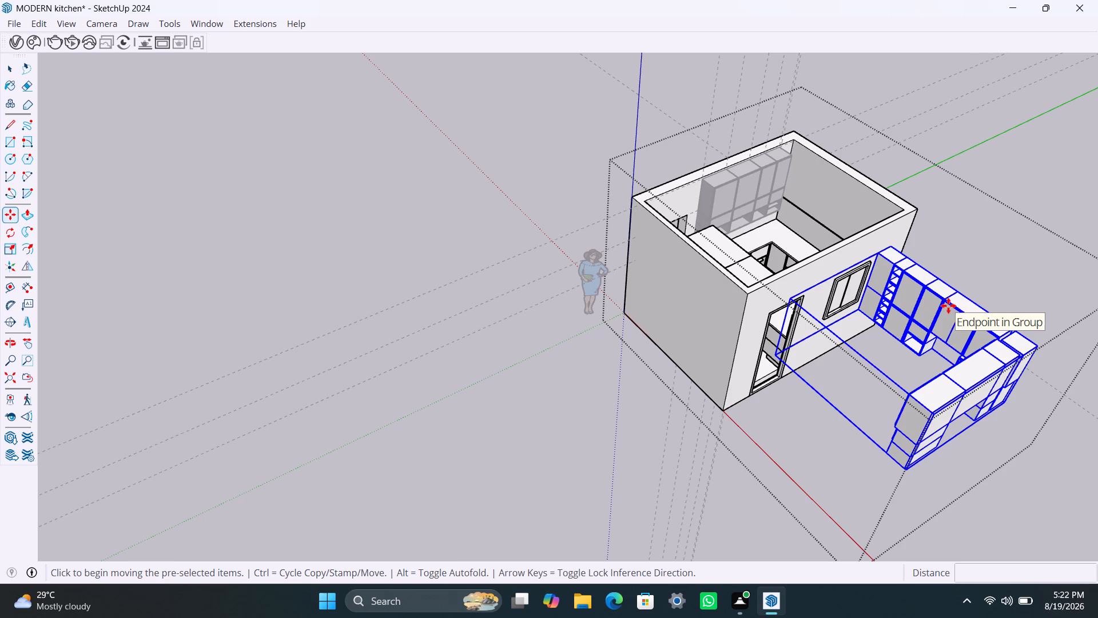
pyautogui.click(904, 470)
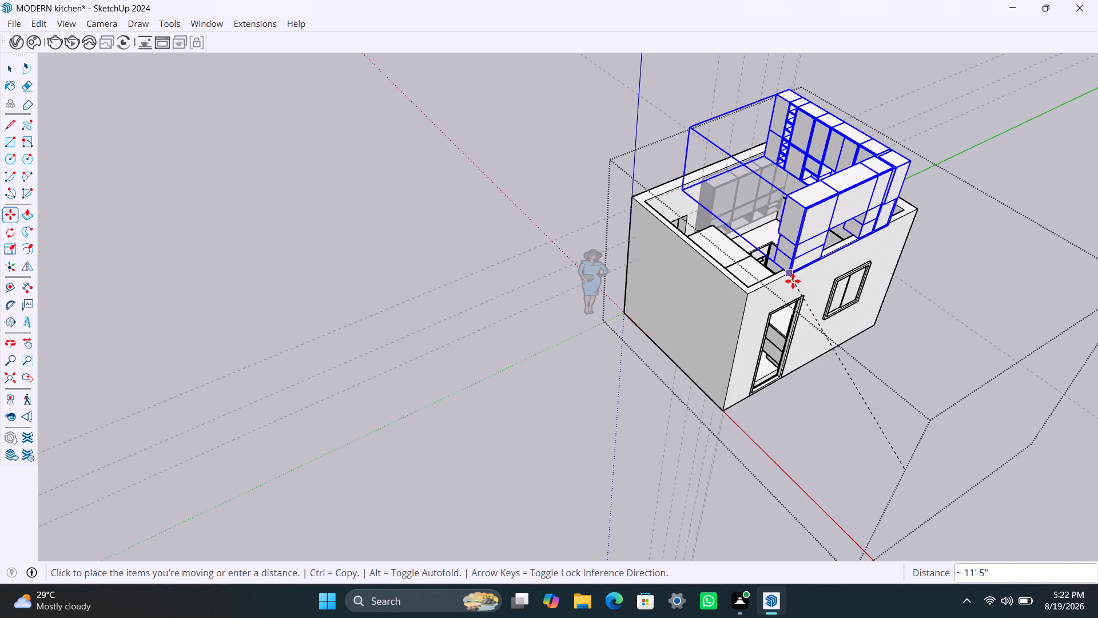
pyautogui.scroll(2, 793, 279)
pyautogui.moveTo(791, 268); pyautogui.dragTo(998, 344, button='middle')
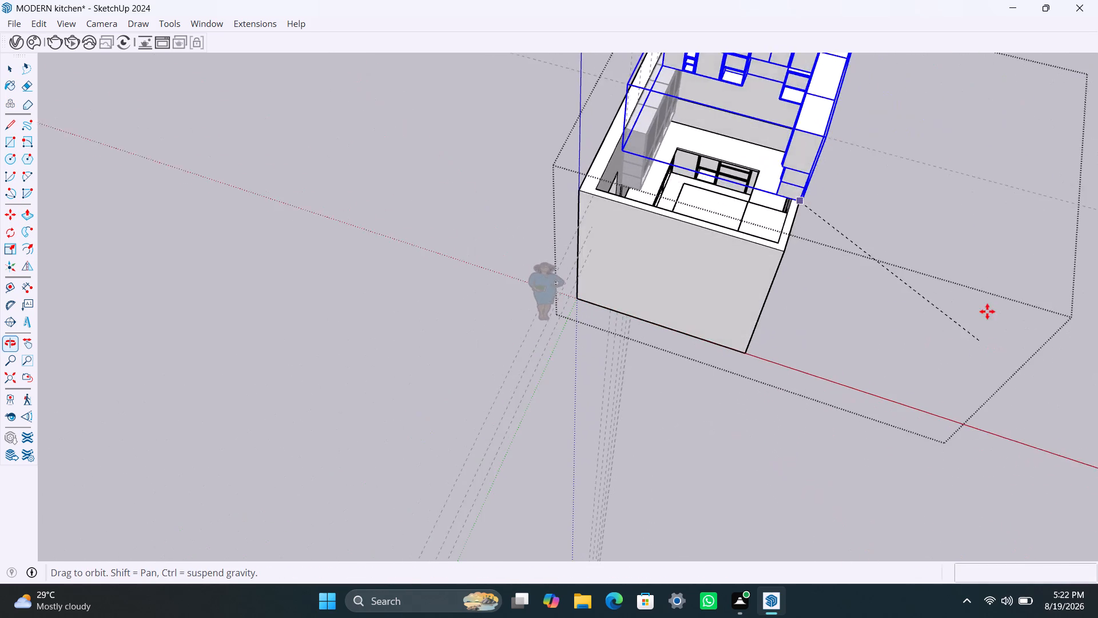
pyautogui.scroll(4, 769, 192)
pyautogui.moveTo(772, 191); pyautogui.dragTo(1004, 195, button='middle')
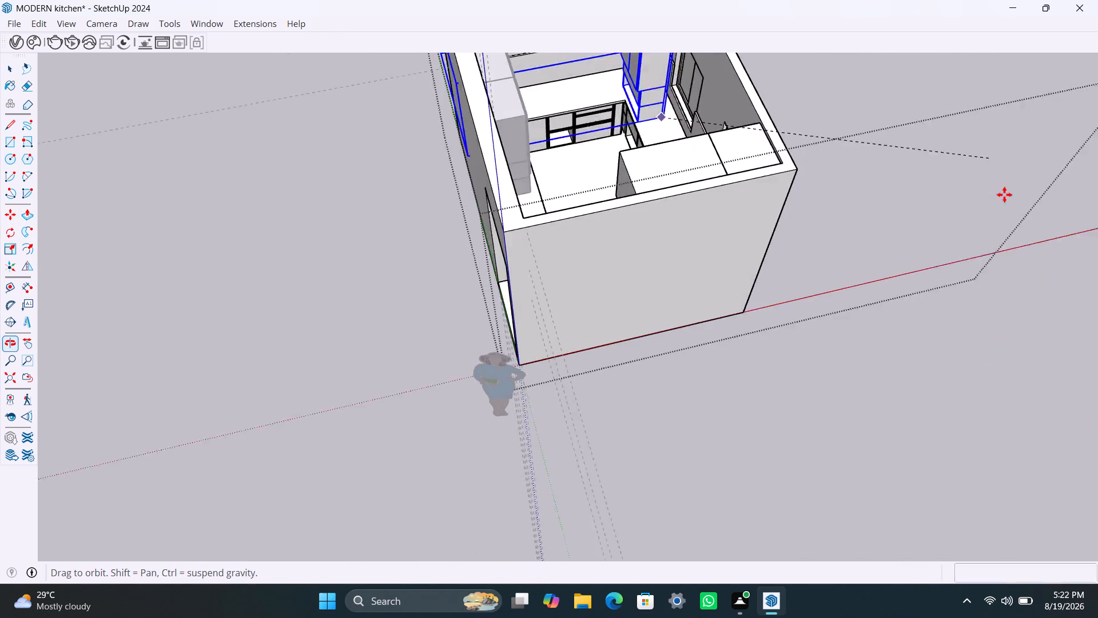
pyautogui.moveTo(1004, 195); pyautogui.dragTo(1004, 196, button='middle')
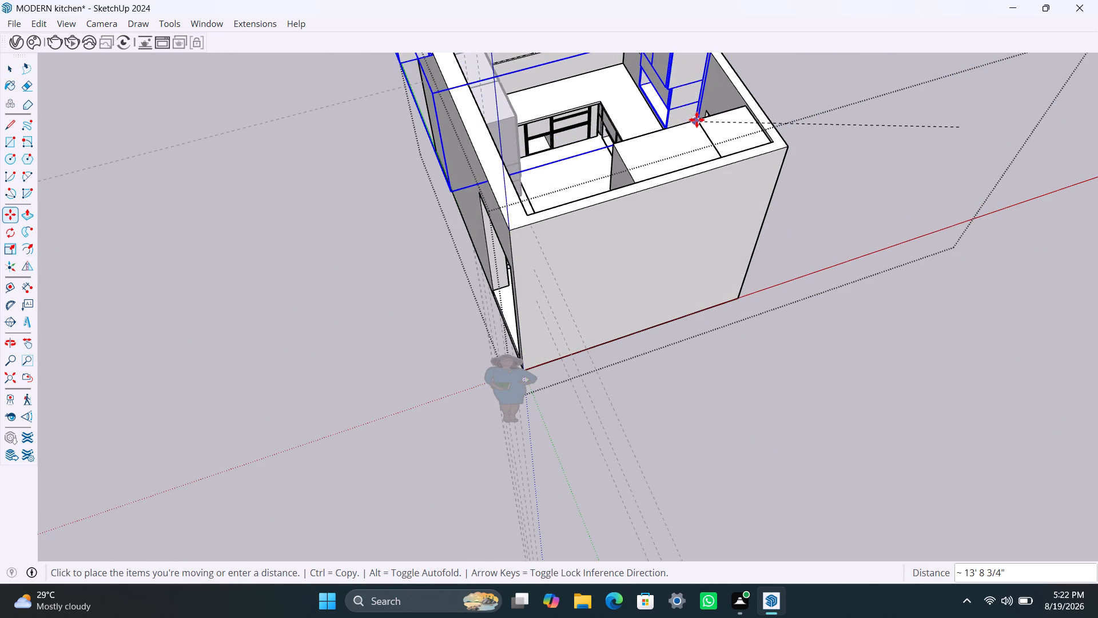
pyautogui.middleClick(697, 120)
pyautogui.click(697, 109)
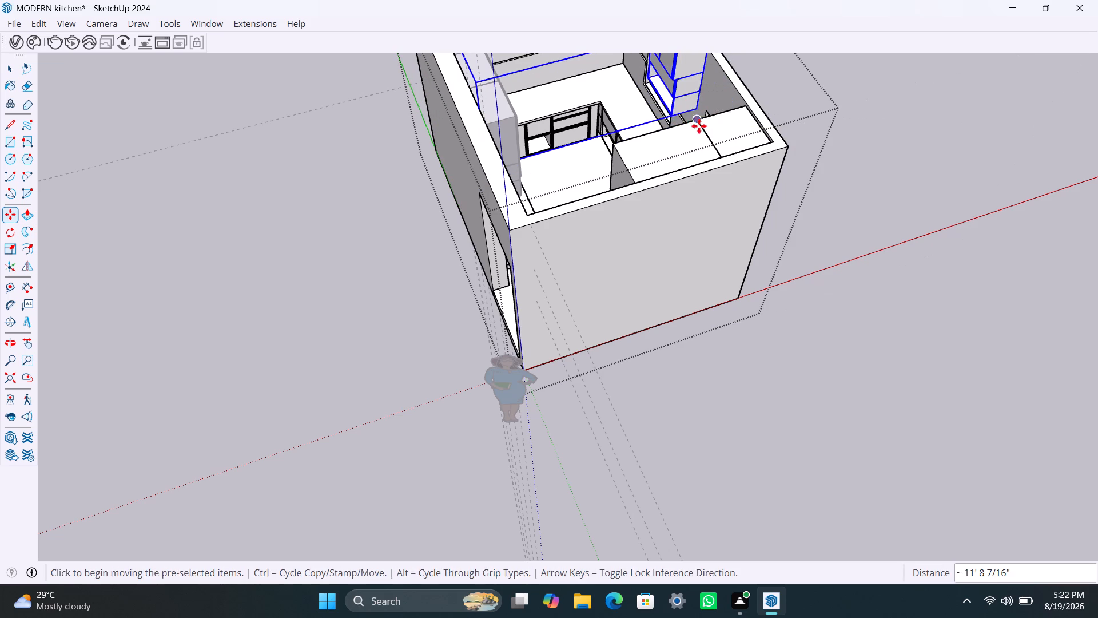
# Move the selected cabinet set about 1' 2", and a further 3", toward the wall beside the doorway.
pyautogui.scroll(-4, 665, 126)
pyautogui.moveTo(651, 129); pyautogui.dragTo(713, 219, button='middle')
pyautogui.scroll(9, 669, 102)
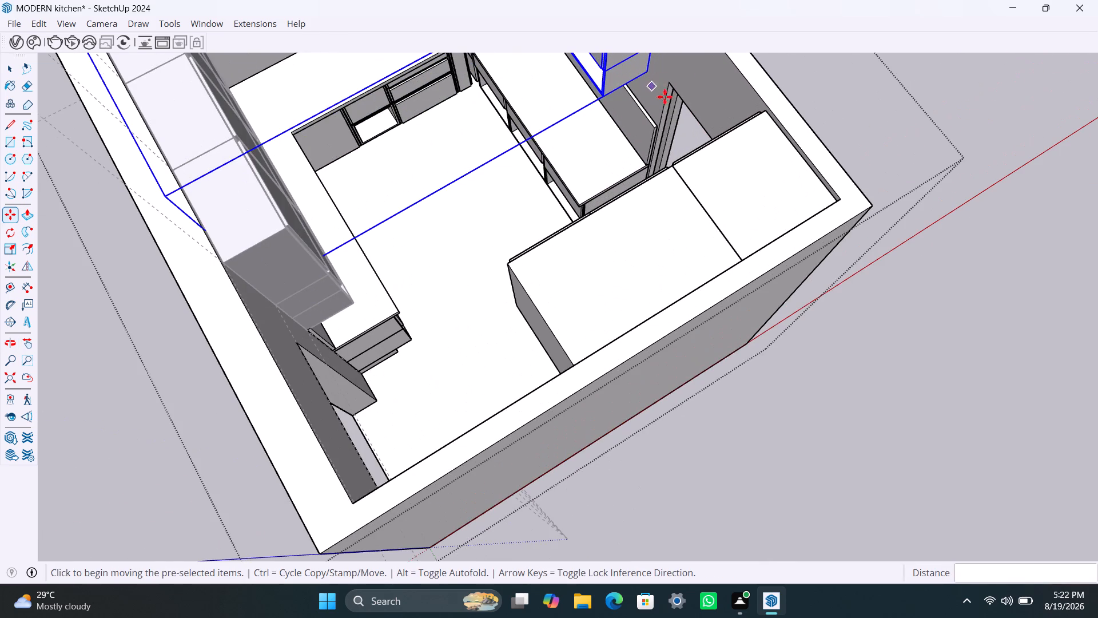
pyautogui.moveTo(671, 105); pyautogui.dragTo(613, 200, button='middle')
pyautogui.scroll(6, 610, 177)
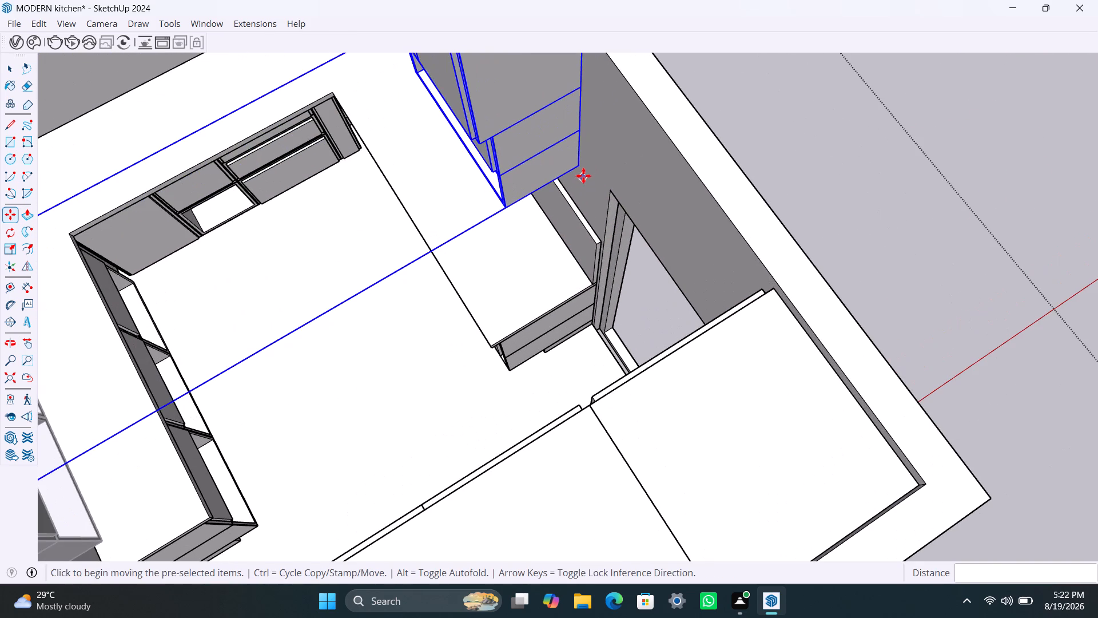
pyautogui.click(582, 168)
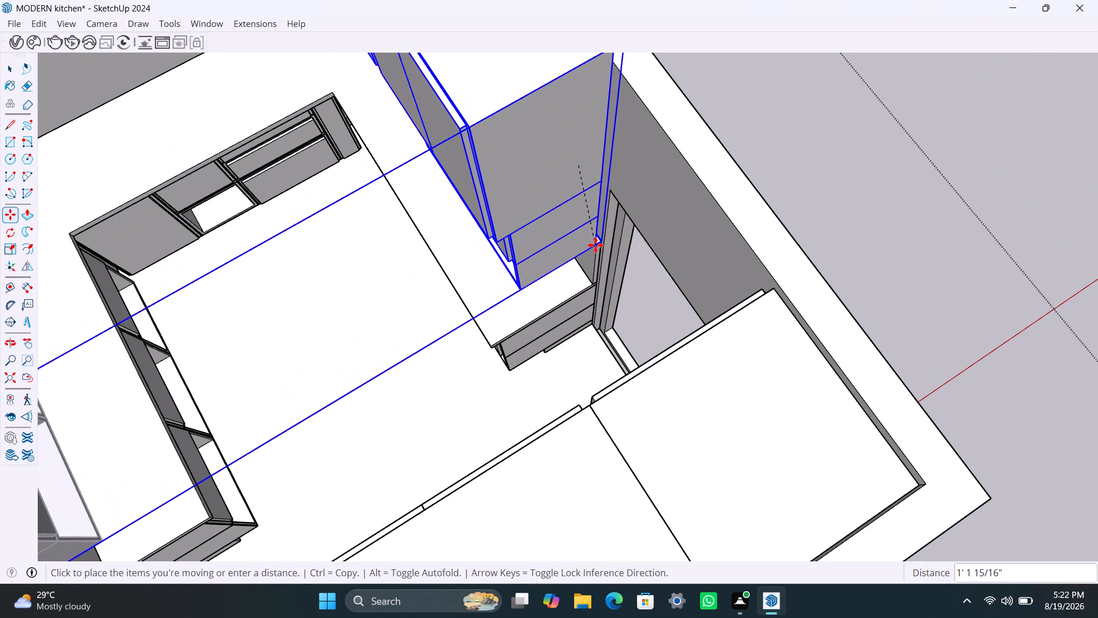
pyautogui.click(595, 245)
pyautogui.scroll(10, 599, 248)
pyautogui.moveTo(588, 261); pyautogui.dragTo(496, 237, button='middle')
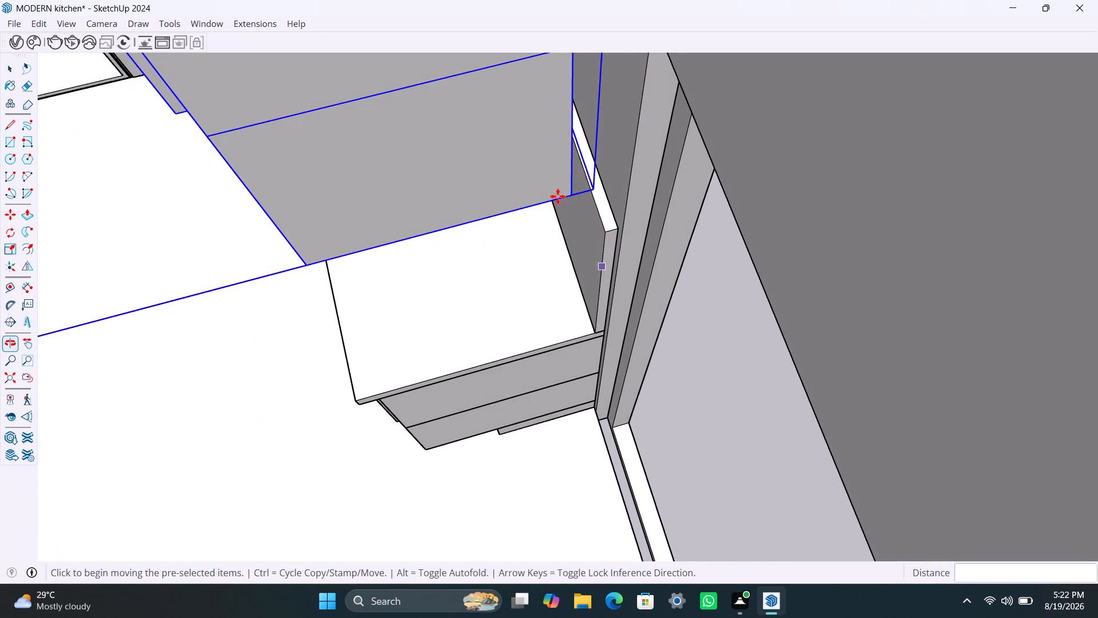
pyautogui.click(568, 195)
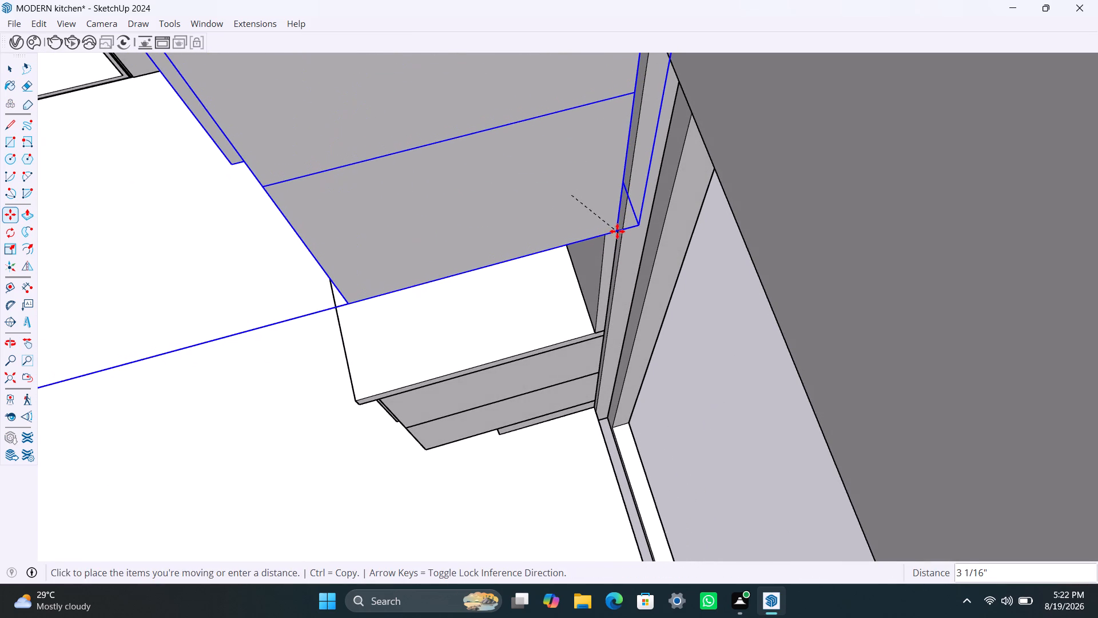
pyautogui.click(617, 231)
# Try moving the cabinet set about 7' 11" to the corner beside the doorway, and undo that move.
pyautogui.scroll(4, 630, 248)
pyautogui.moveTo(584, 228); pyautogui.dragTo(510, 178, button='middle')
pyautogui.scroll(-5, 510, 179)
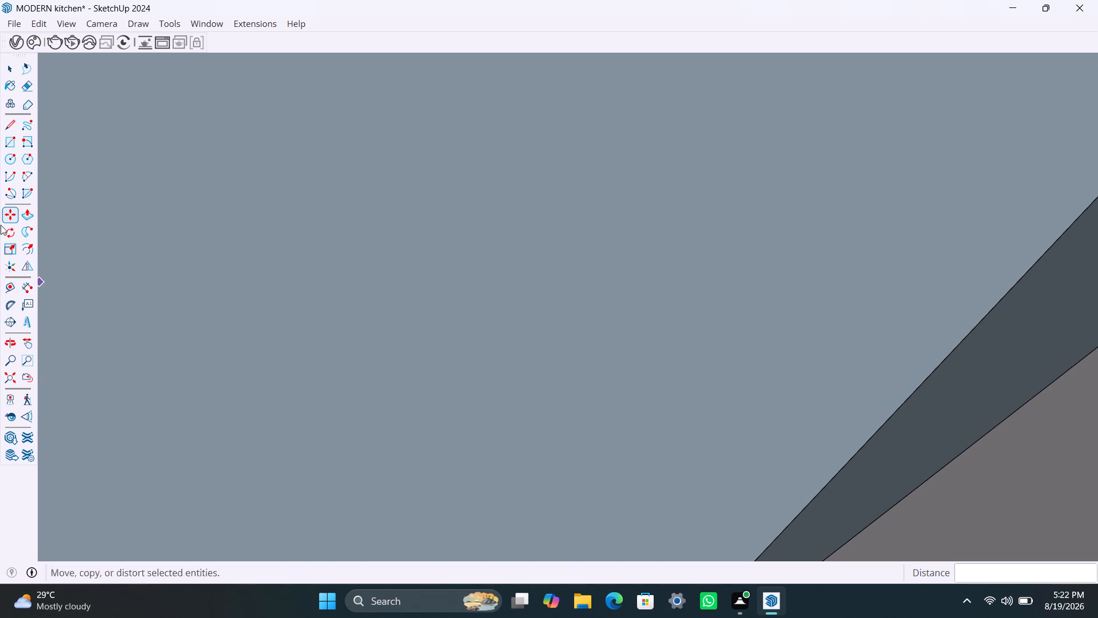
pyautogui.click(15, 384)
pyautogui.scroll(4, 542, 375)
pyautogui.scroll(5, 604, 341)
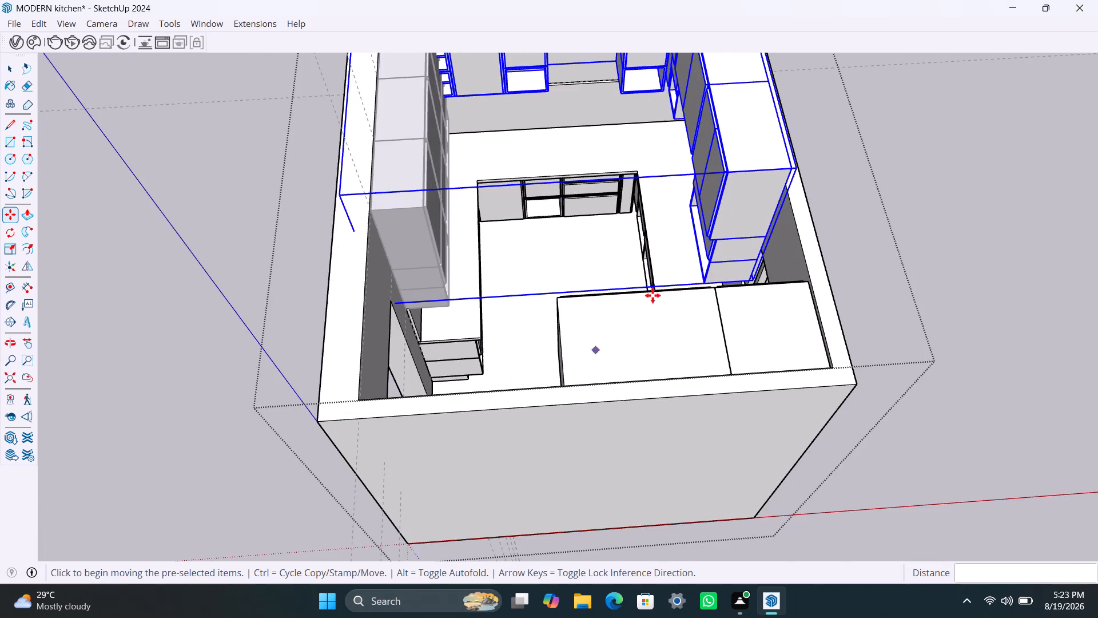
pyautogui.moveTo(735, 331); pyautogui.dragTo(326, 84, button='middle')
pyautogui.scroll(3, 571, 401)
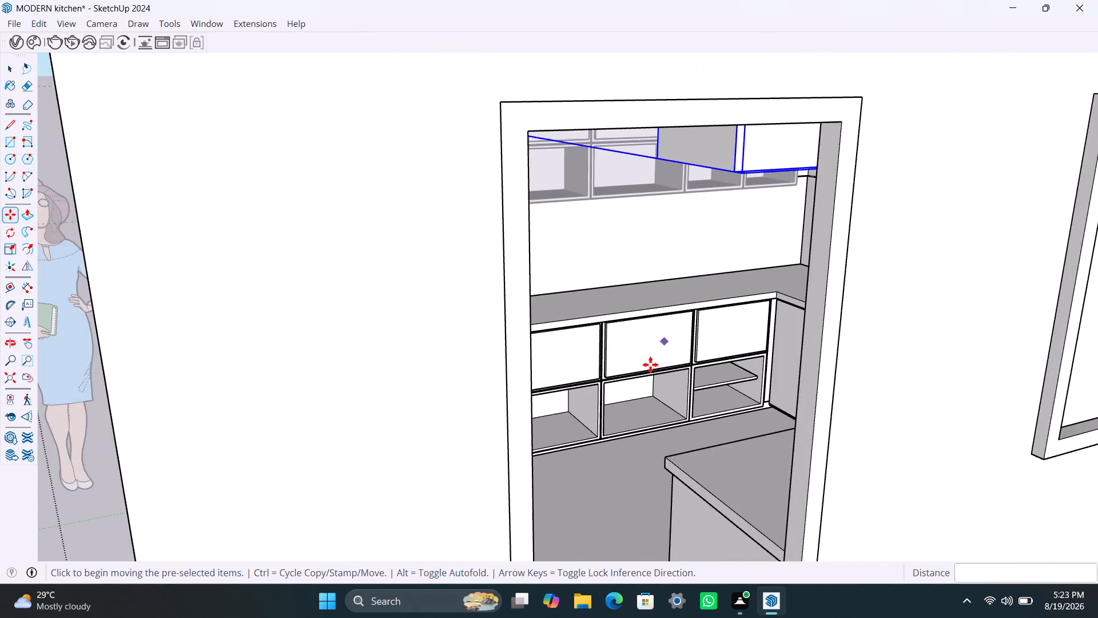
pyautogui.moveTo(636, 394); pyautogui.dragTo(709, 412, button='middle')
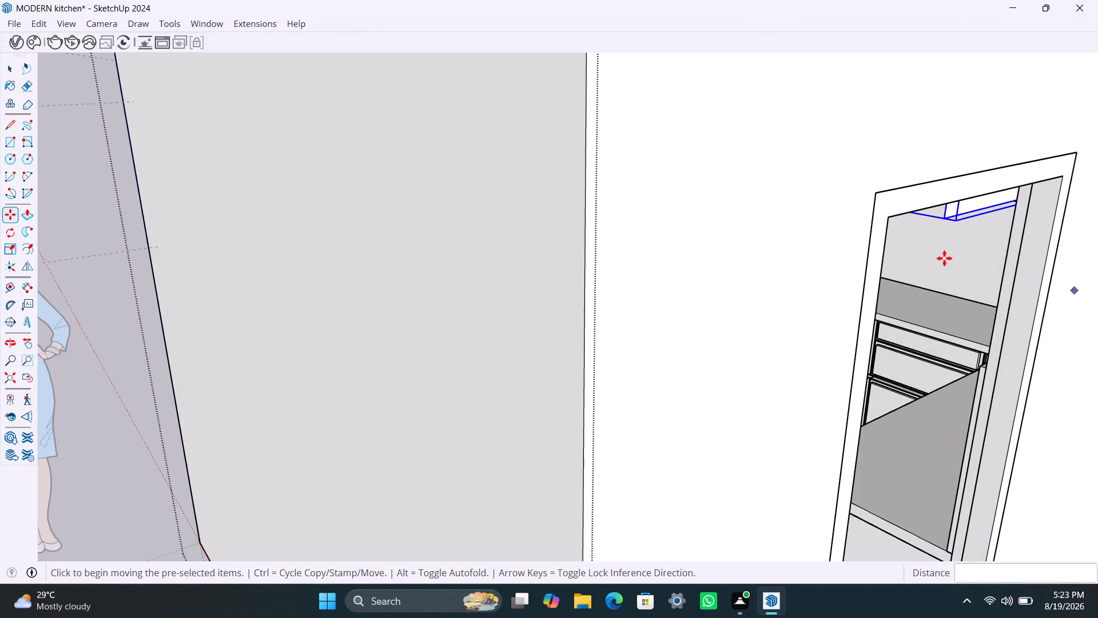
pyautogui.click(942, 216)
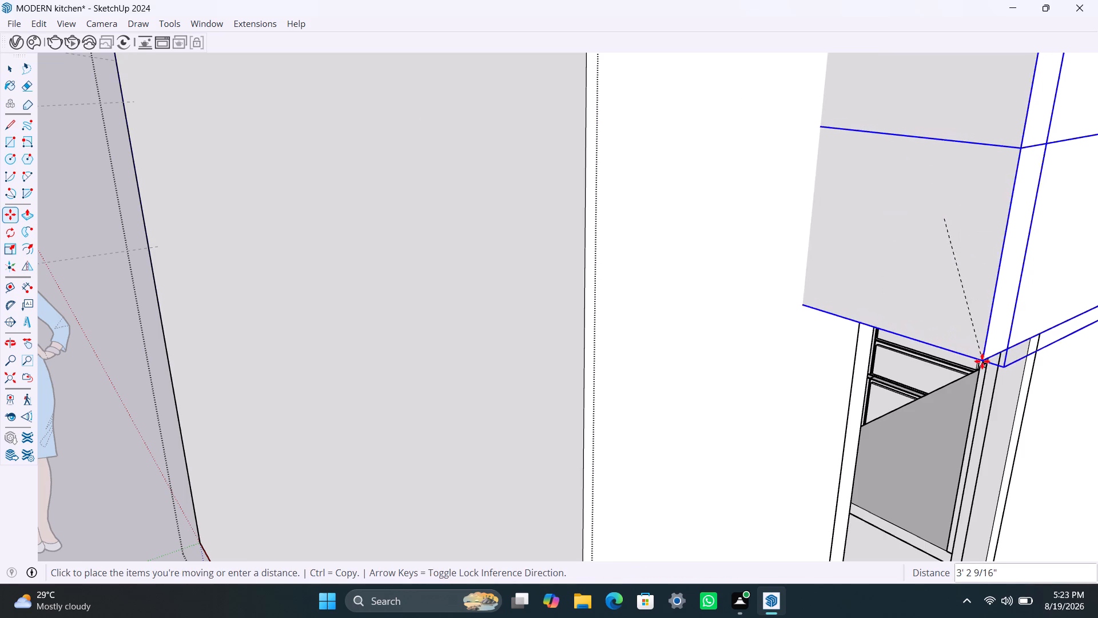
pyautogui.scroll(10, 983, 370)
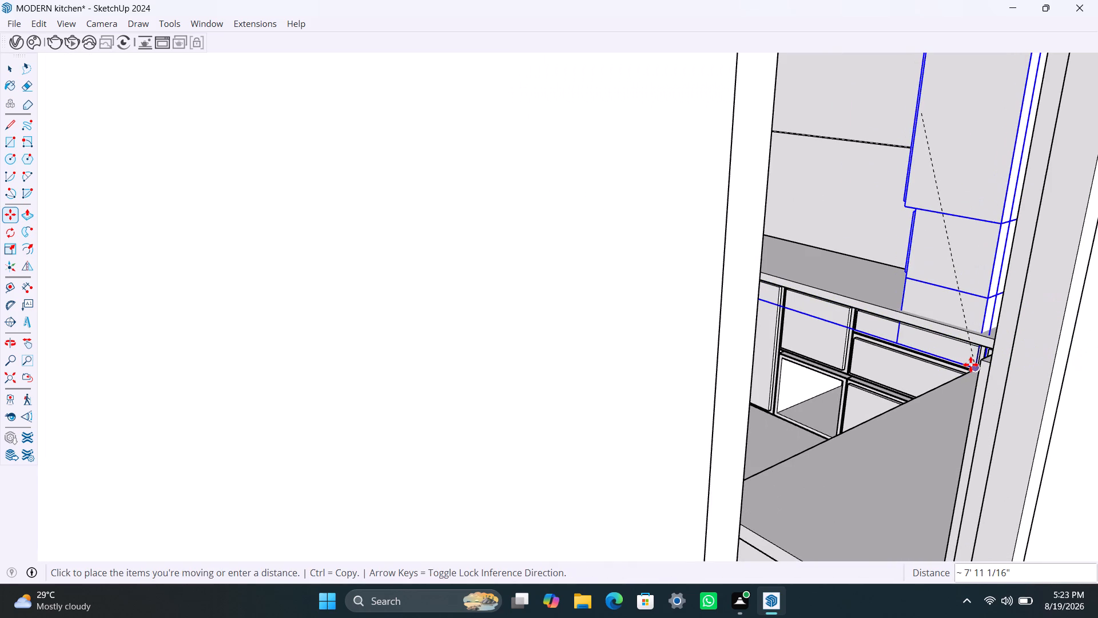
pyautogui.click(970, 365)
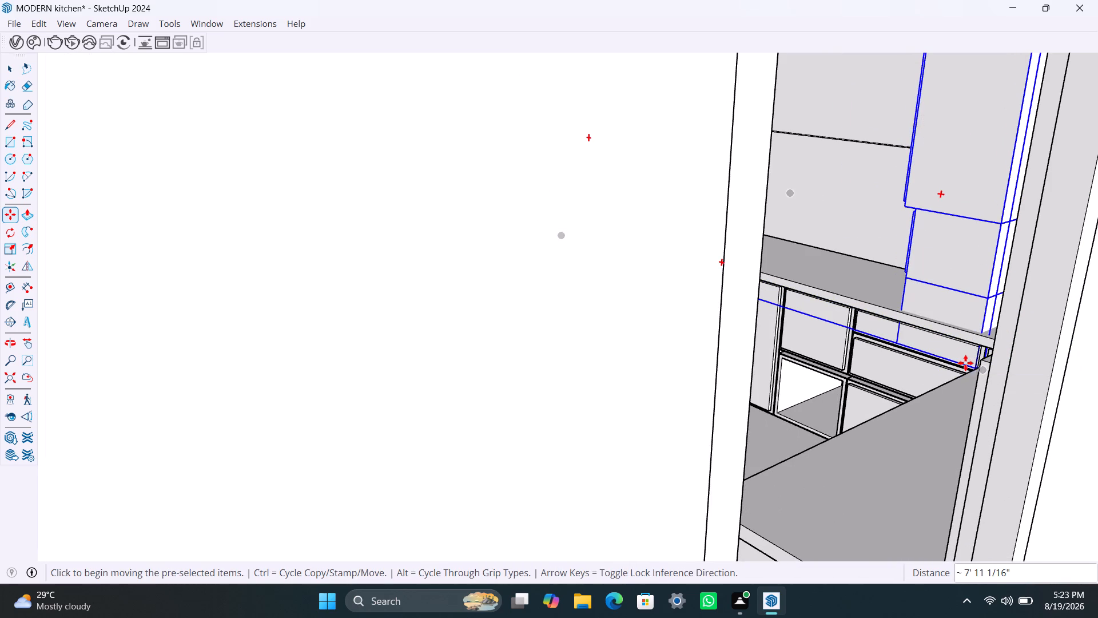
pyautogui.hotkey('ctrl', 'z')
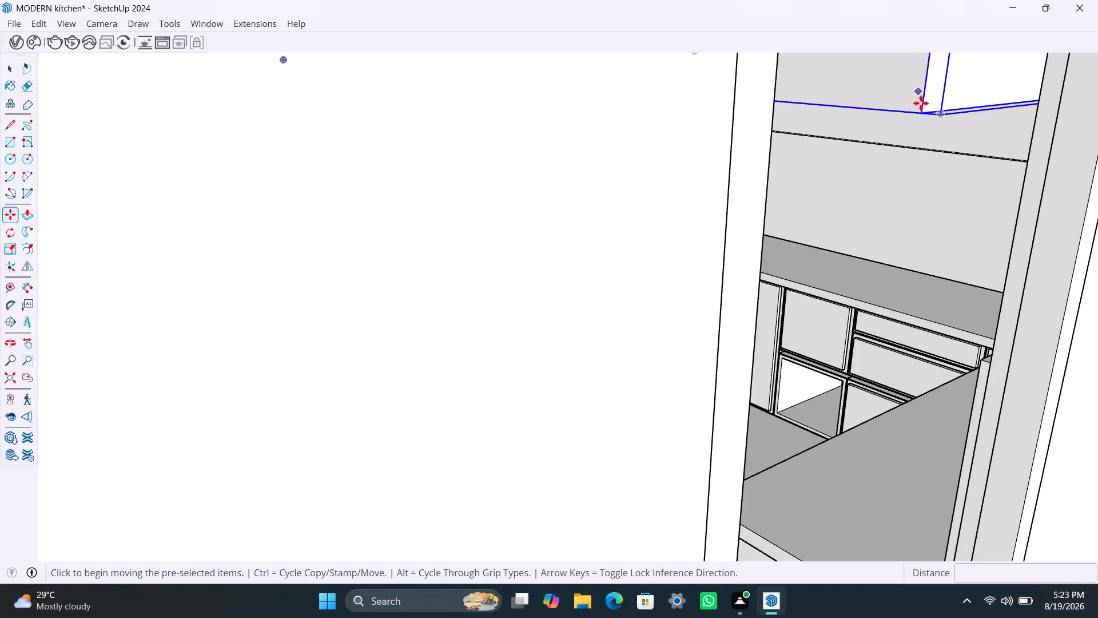
# Move the cabinet set about 1' 6" toward the doorway wall, fine-tune it by about 9/16" against the wall edge, and deselect it.
pyautogui.click(922, 111)
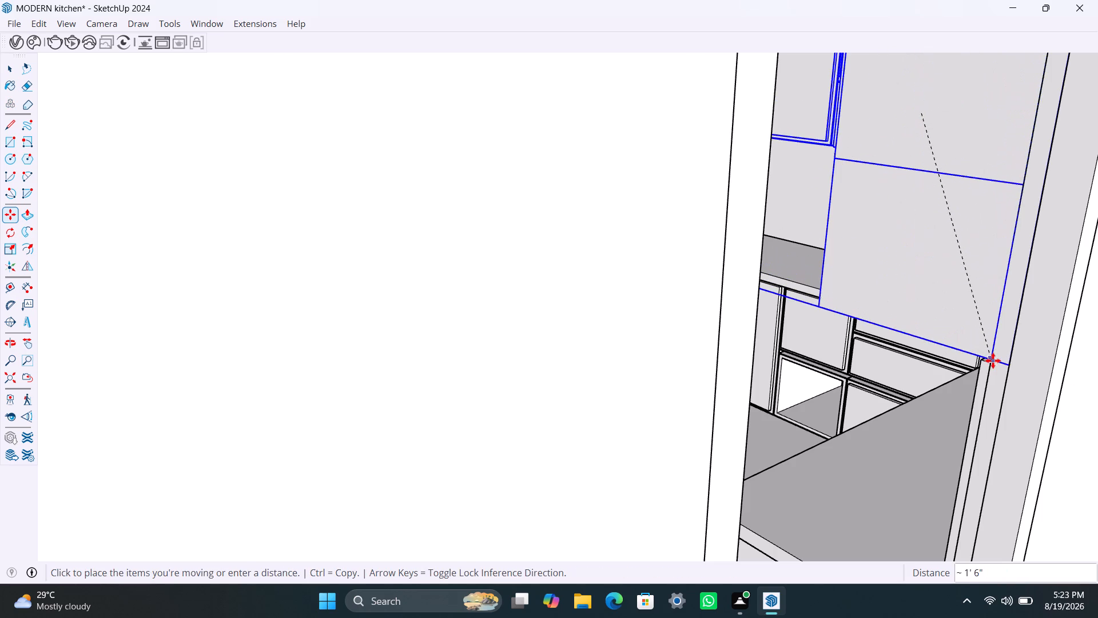
pyautogui.click(990, 363)
pyautogui.scroll(9, 978, 369)
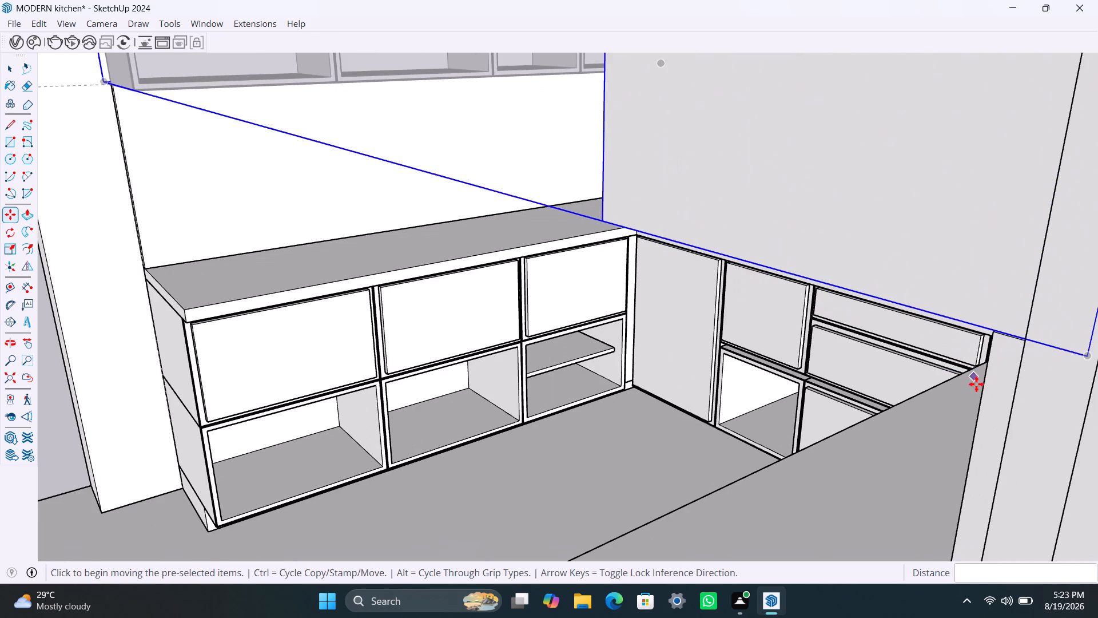
pyautogui.click(1091, 356)
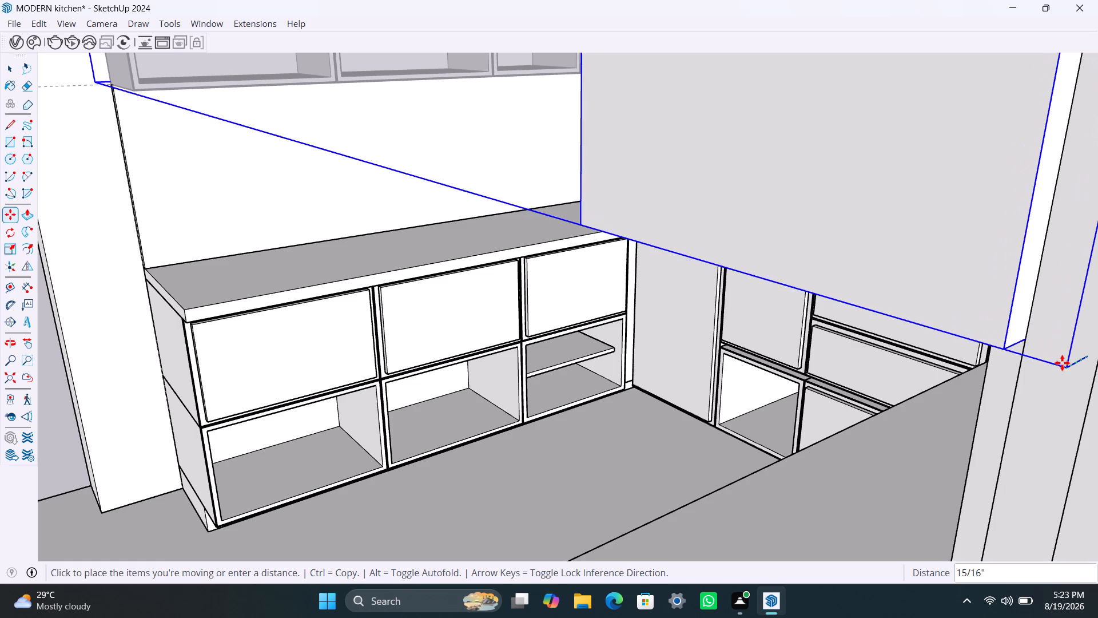
pyautogui.click(1058, 343)
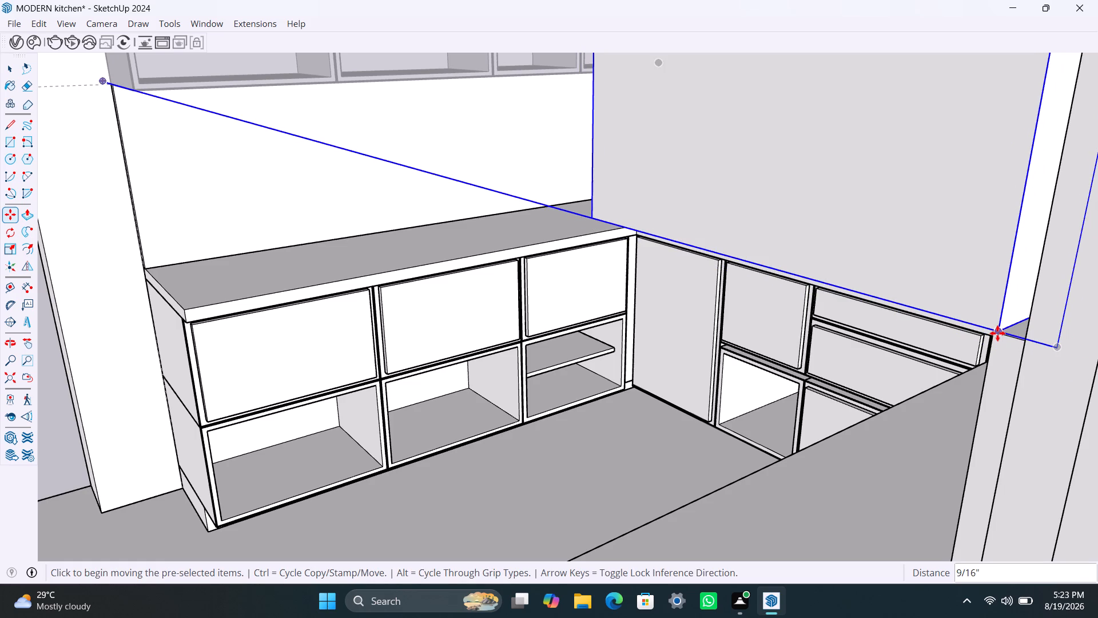
pyautogui.click(997, 333)
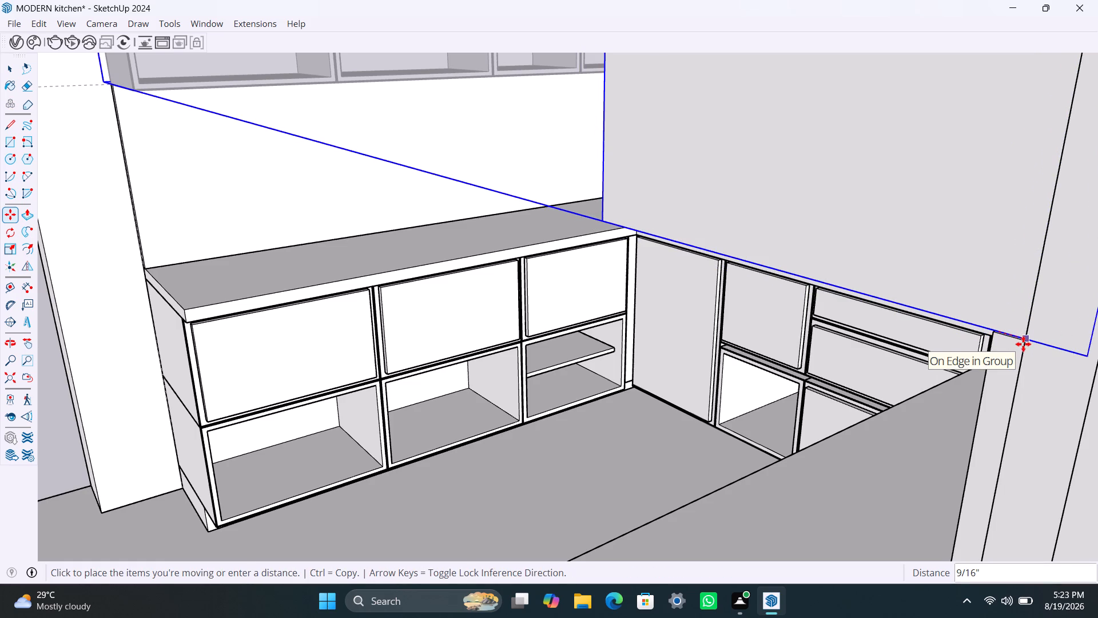
pyautogui.scroll(12, 1023, 344)
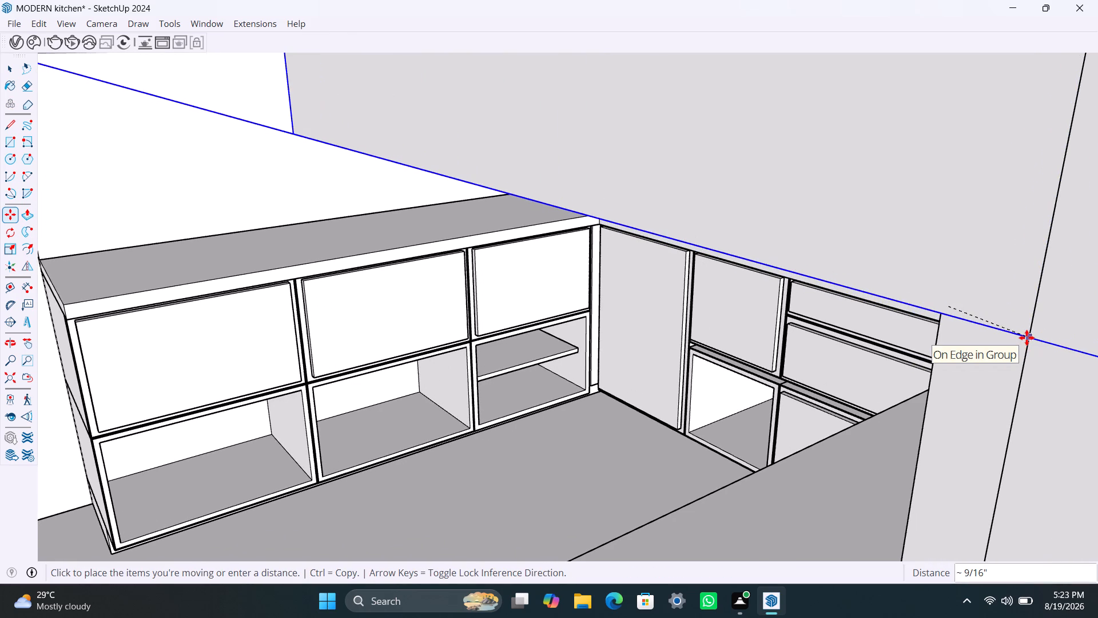
pyautogui.scroll(2, 1026, 338)
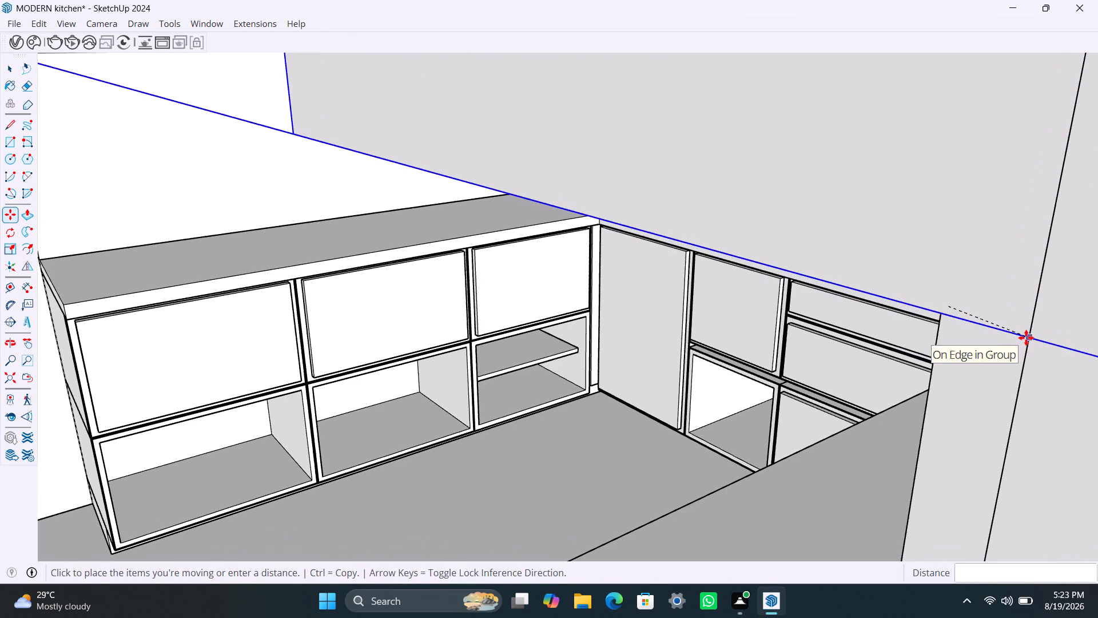
pyautogui.scroll(13, 1026, 338)
pyautogui.click(1041, 332)
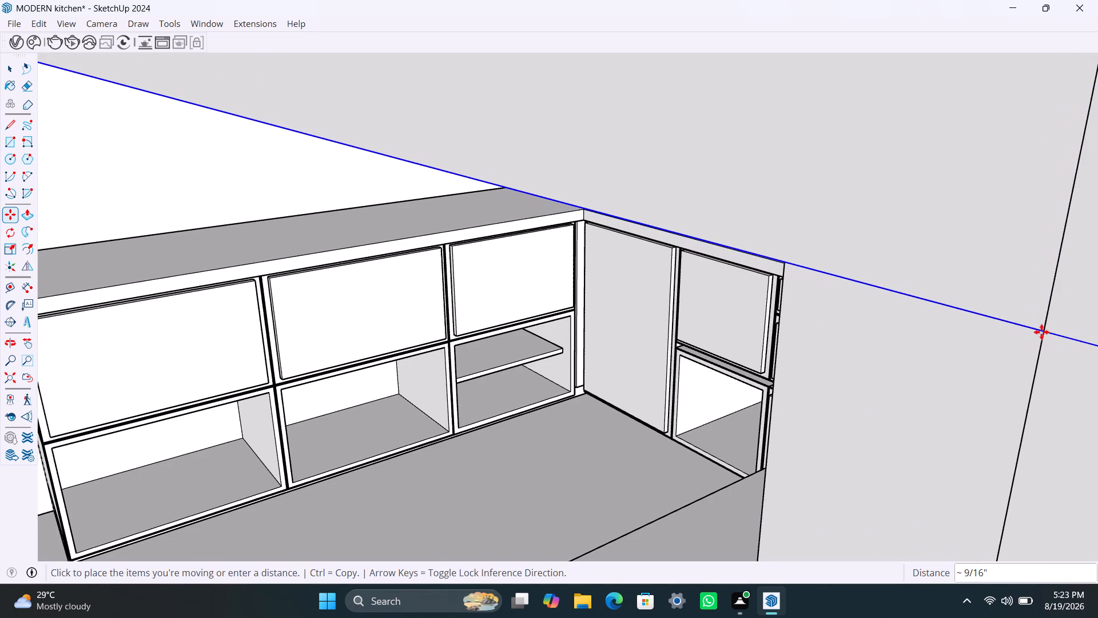
pyautogui.press('space')
pyautogui.scroll(-20, 674, 307)
pyautogui.scroll(-11, 674, 307)
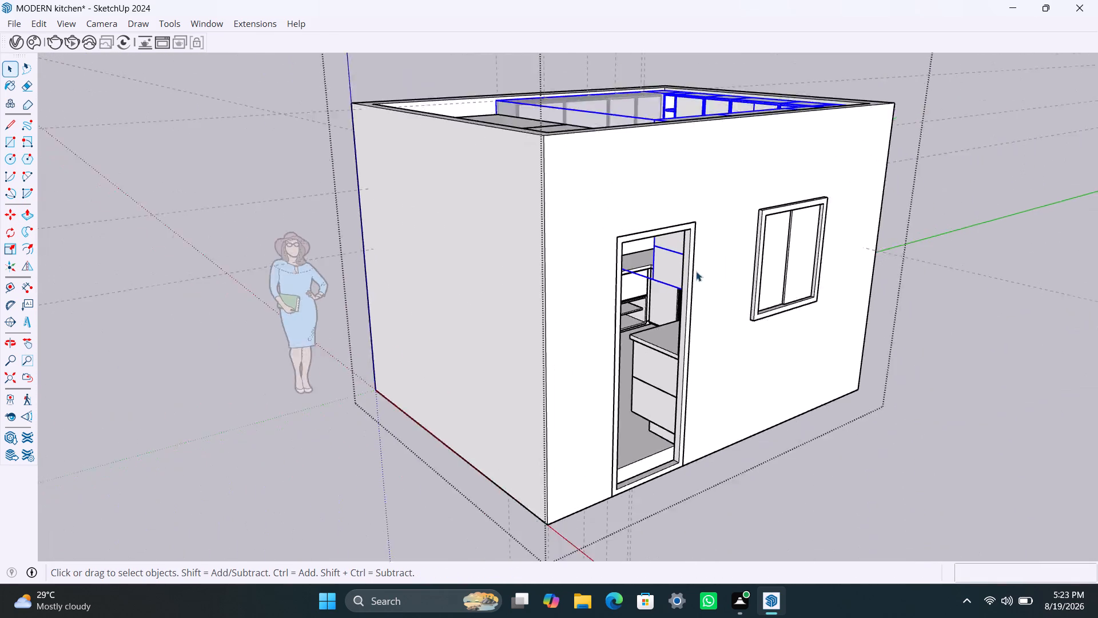
pyautogui.moveTo(692, 267); pyautogui.dragTo(889, 343, button='middle')
pyautogui.scroll(3, 649, 98)
pyautogui.click(722, 77)
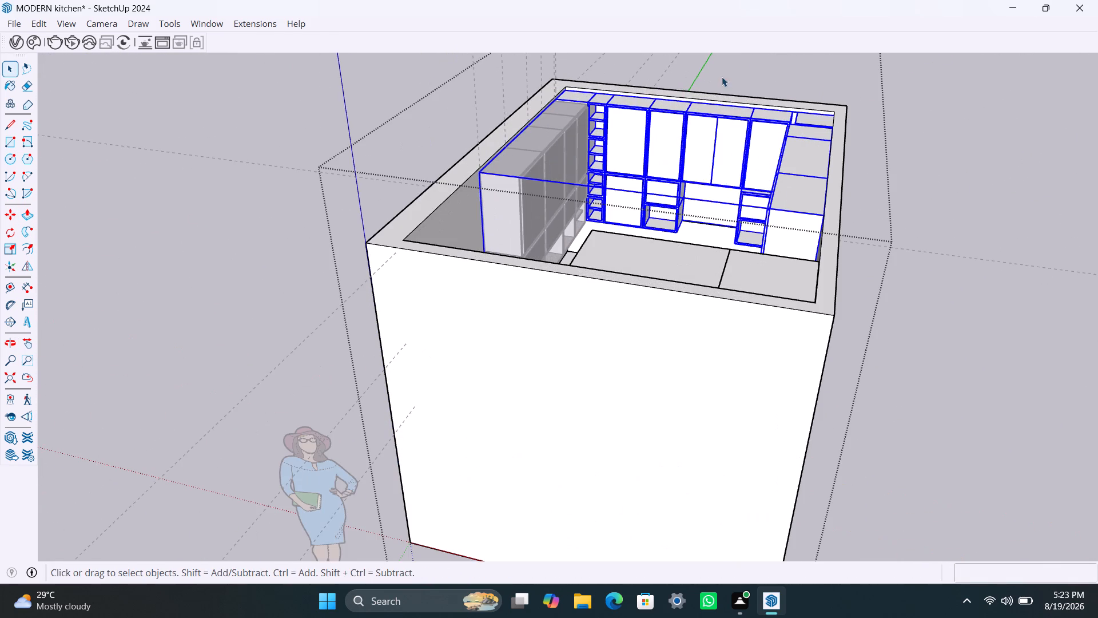
# Examine how the repositioned upper cabinets and their front panels line up along the doorway and window wall.
pyautogui.scroll(4, 566, 121)
pyautogui.moveTo(571, 142); pyautogui.dragTo(739, 231, button='middle')
pyautogui.scroll(4, 928, 256)
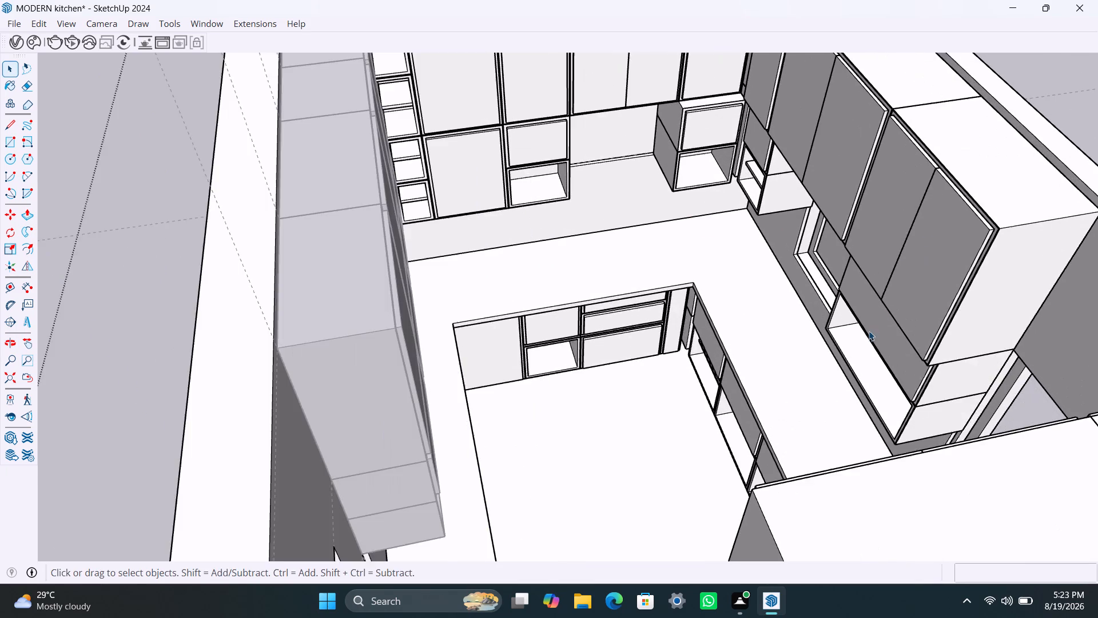
pyautogui.moveTo(869, 332); pyautogui.dragTo(976, 58, button='middle')
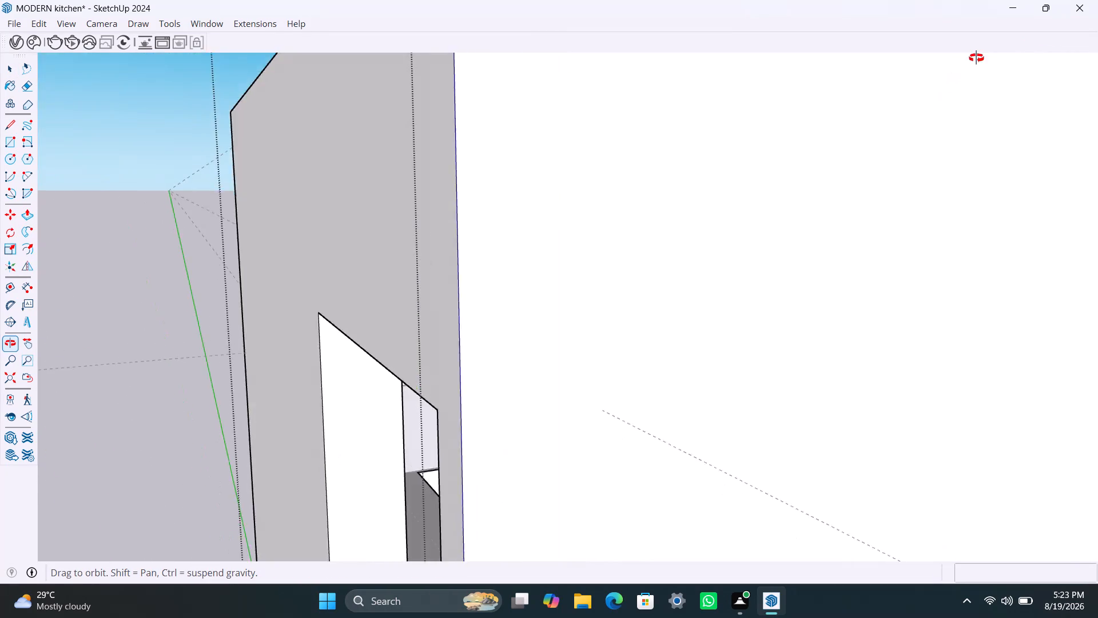
pyautogui.moveTo(976, 58); pyautogui.dragTo(1097, 57, button='middle')
pyautogui.scroll(13, 920, 291)
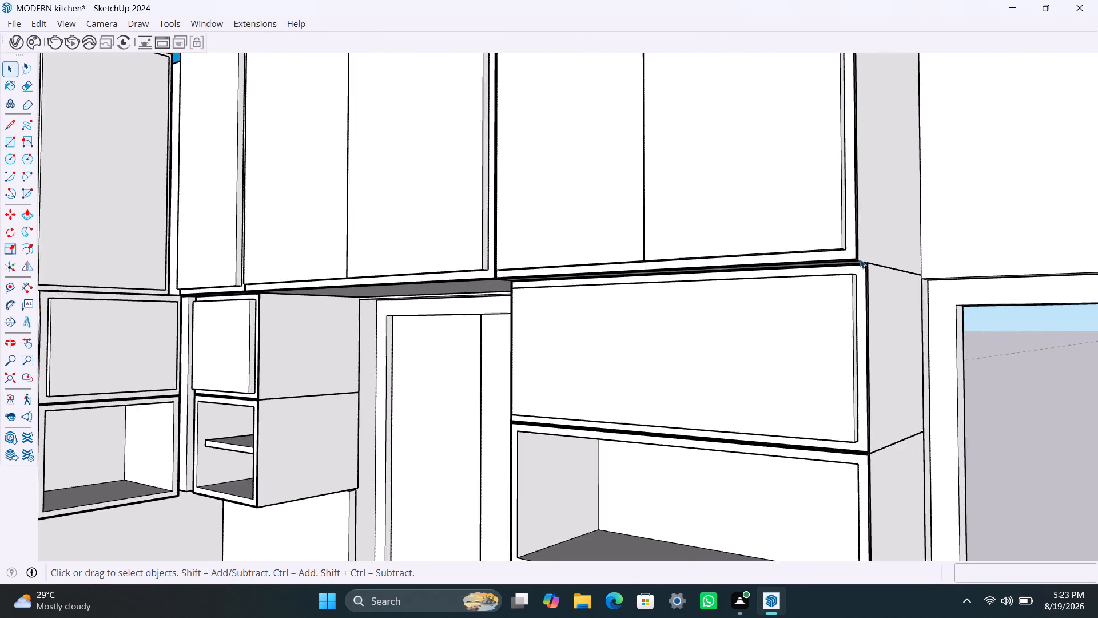
pyautogui.scroll(4, 860, 259)
pyautogui.moveTo(884, 281); pyautogui.dragTo(841, 330, button='middle')
pyautogui.scroll(10, 889, 246)
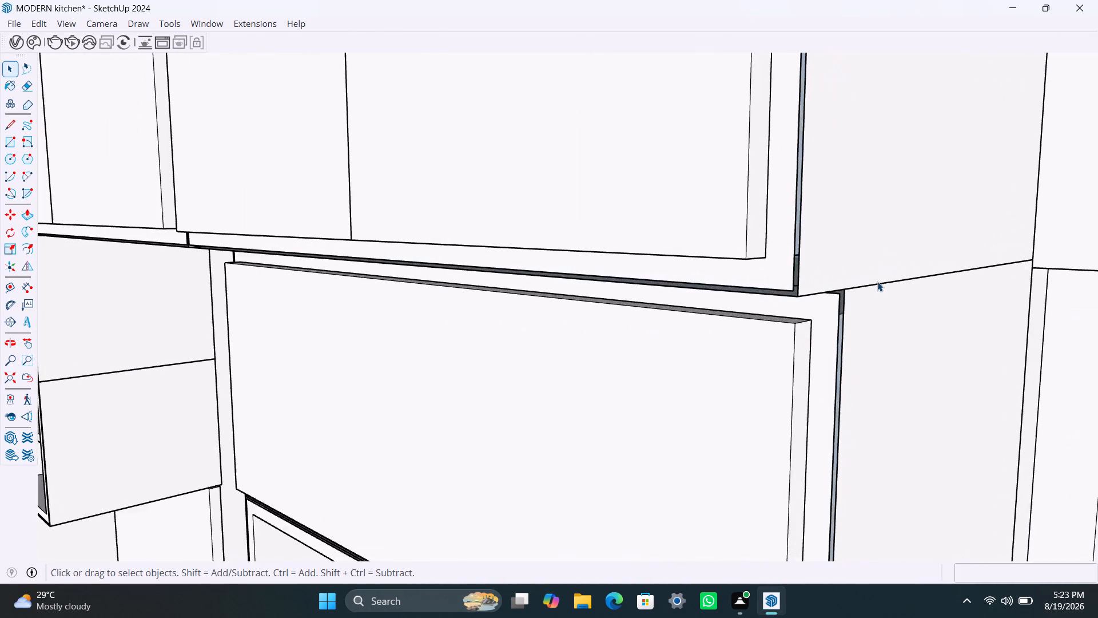
pyautogui.moveTo(877, 282); pyautogui.dragTo(997, 187, button='middle')
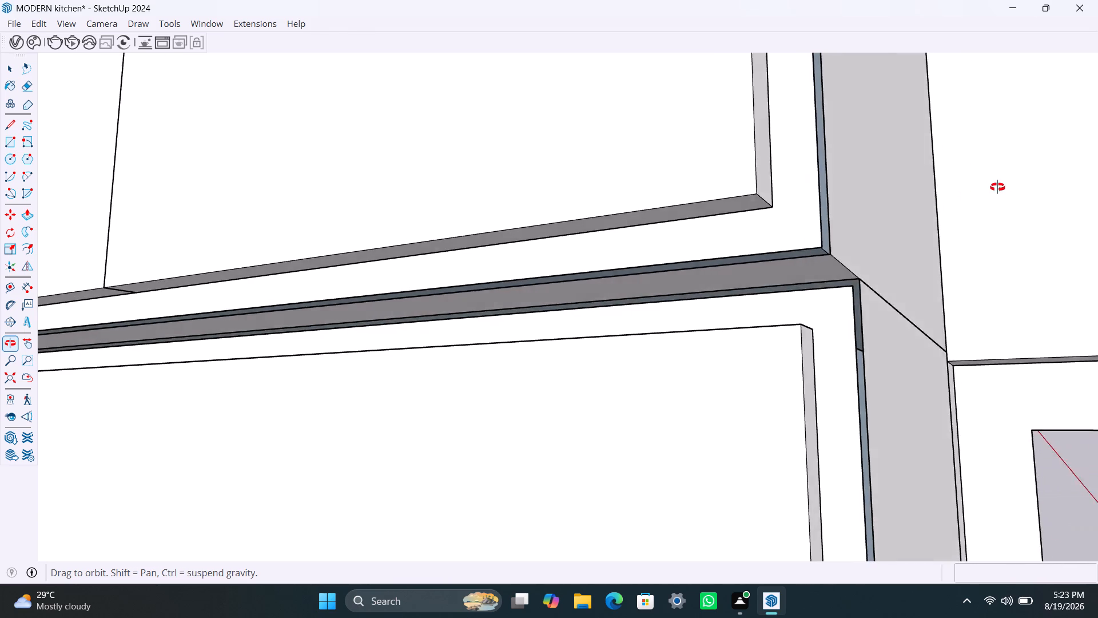
pyautogui.moveTo(997, 187); pyautogui.dragTo(819, 360, button='middle')
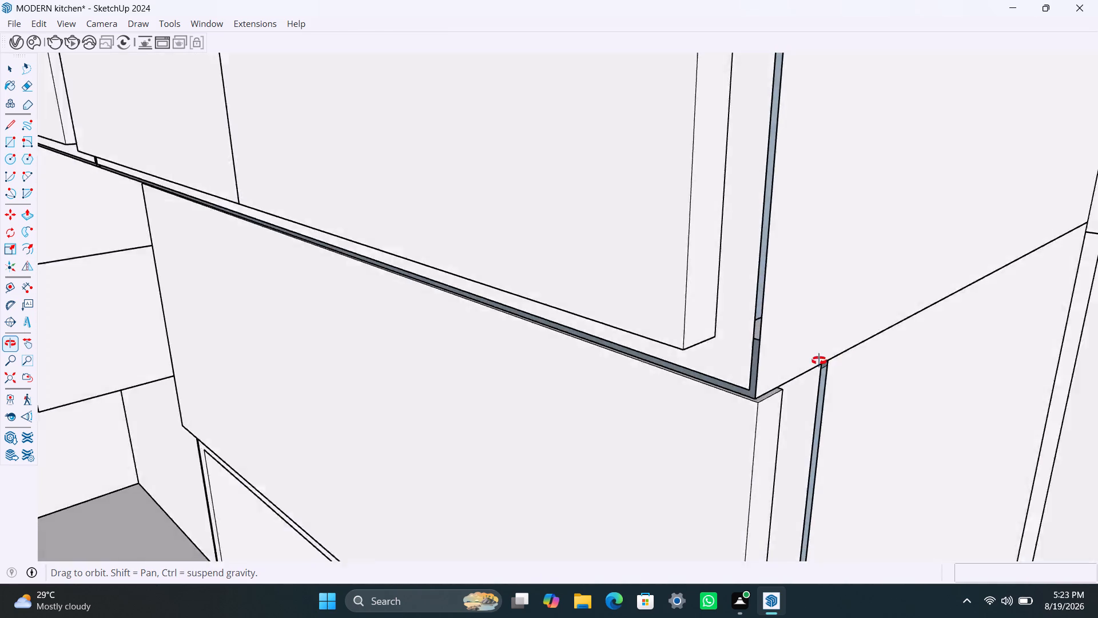
pyautogui.moveTo(819, 360); pyautogui.dragTo(782, 370, button='middle')
pyautogui.scroll(-20, 763, 349)
pyautogui.scroll(-19, 763, 349)
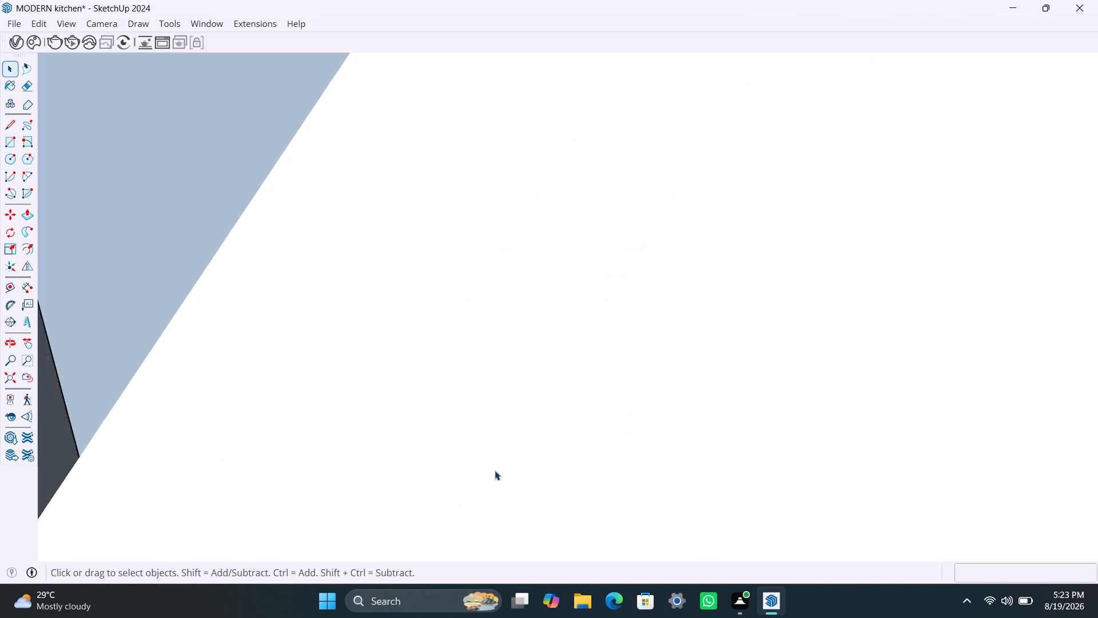
# Leave the kitchen group and save the model.
pyautogui.click(13, 377)
pyautogui.scroll(-6, 571, 299)
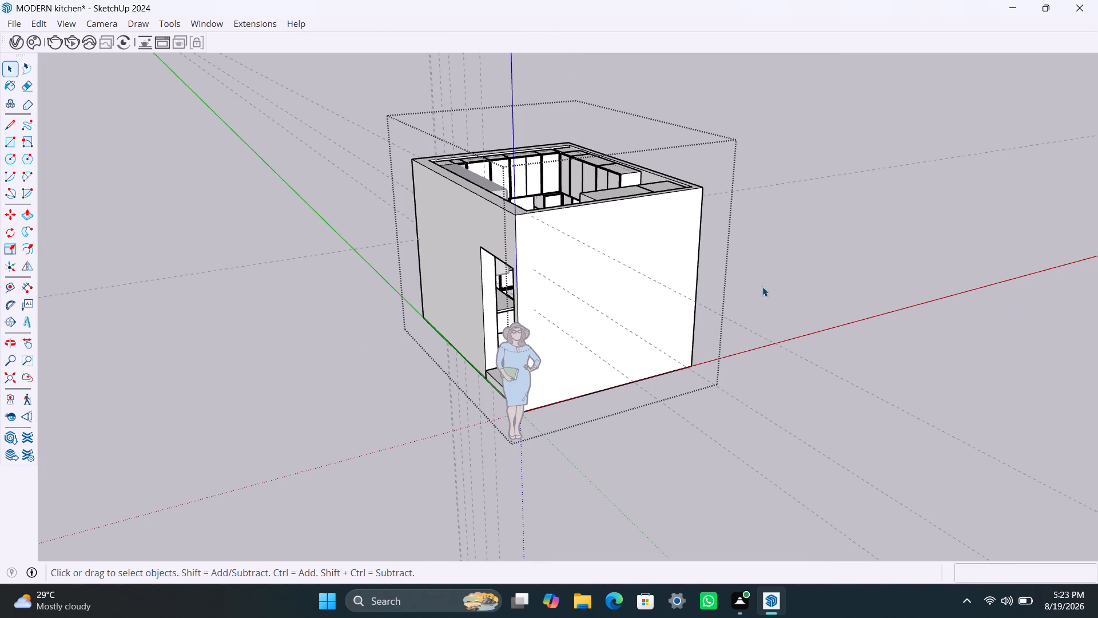
pyautogui.click(846, 207)
pyautogui.hotkey('ctrl', 's')
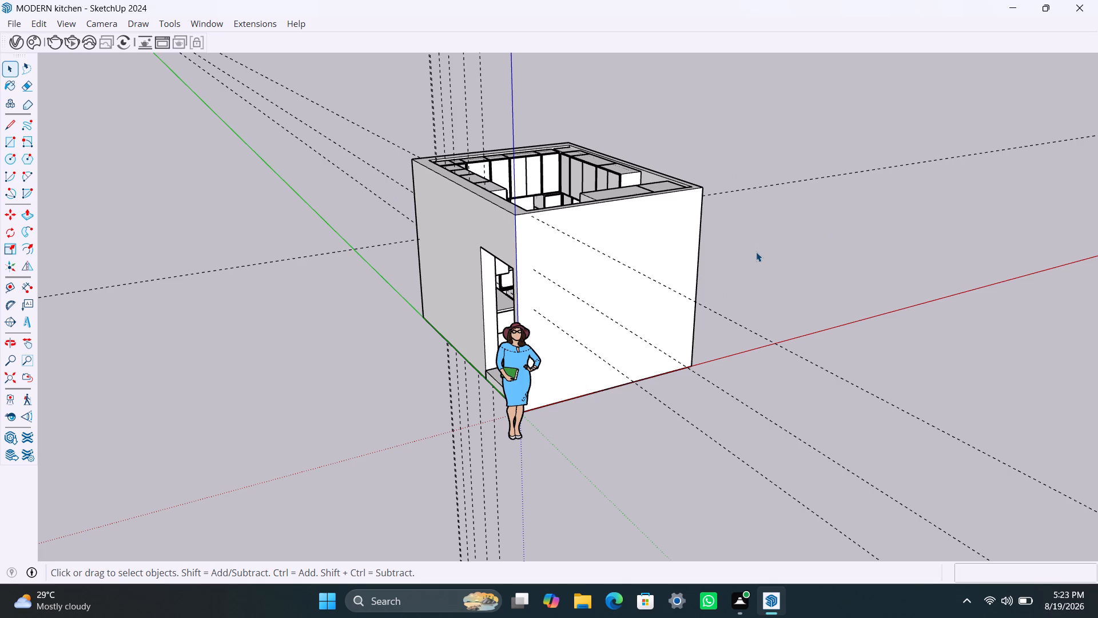
# Delete all construction guides from the model.
pyautogui.click(37, 21)
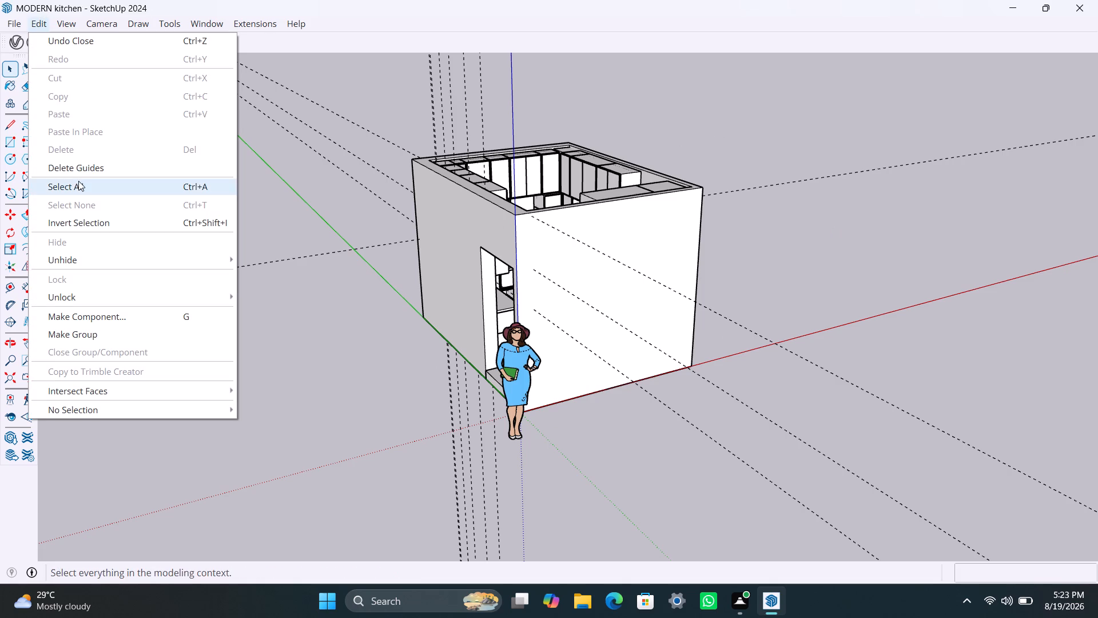
pyautogui.click(85, 175)
pyautogui.click(814, 157)
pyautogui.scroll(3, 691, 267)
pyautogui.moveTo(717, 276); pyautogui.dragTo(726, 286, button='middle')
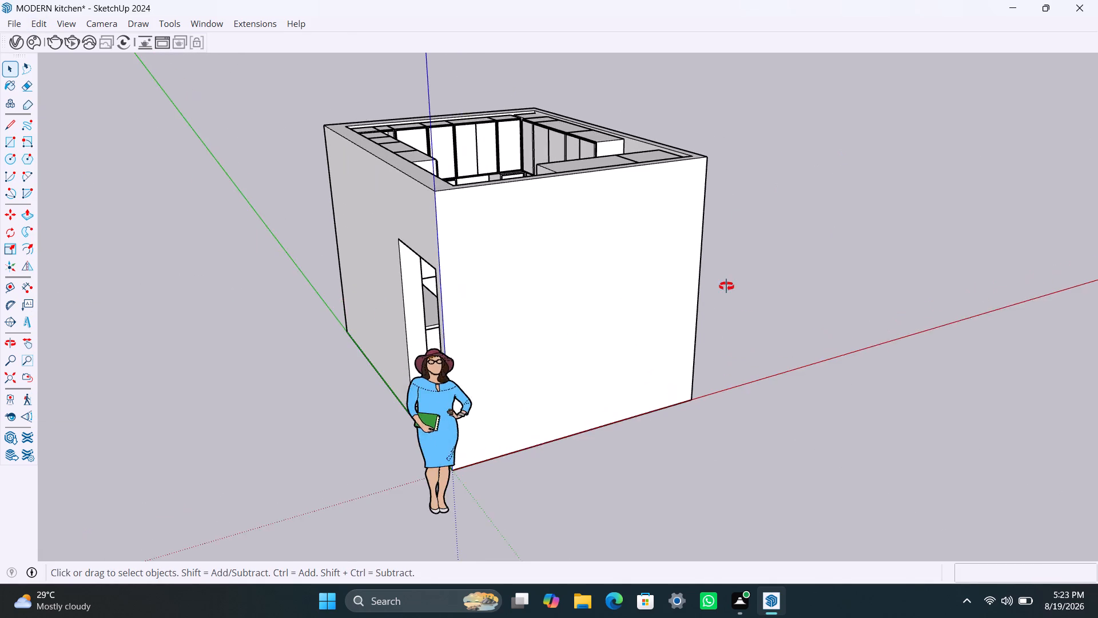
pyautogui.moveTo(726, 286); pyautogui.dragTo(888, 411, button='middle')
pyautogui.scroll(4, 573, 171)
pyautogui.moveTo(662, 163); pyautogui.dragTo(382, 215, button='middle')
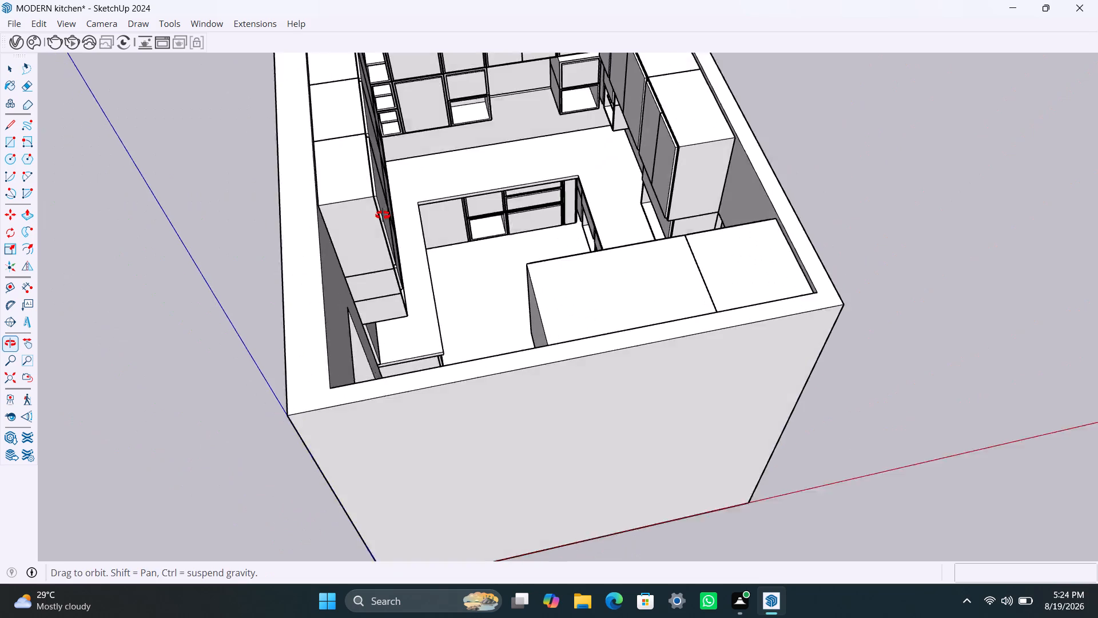
# Examine the whole kitchen from above, then the upper cabinets and open shelving around the back corner.
pyautogui.scroll(-6, 634, 172)
pyautogui.moveTo(727, 193); pyautogui.dragTo(627, 213, button='middle')
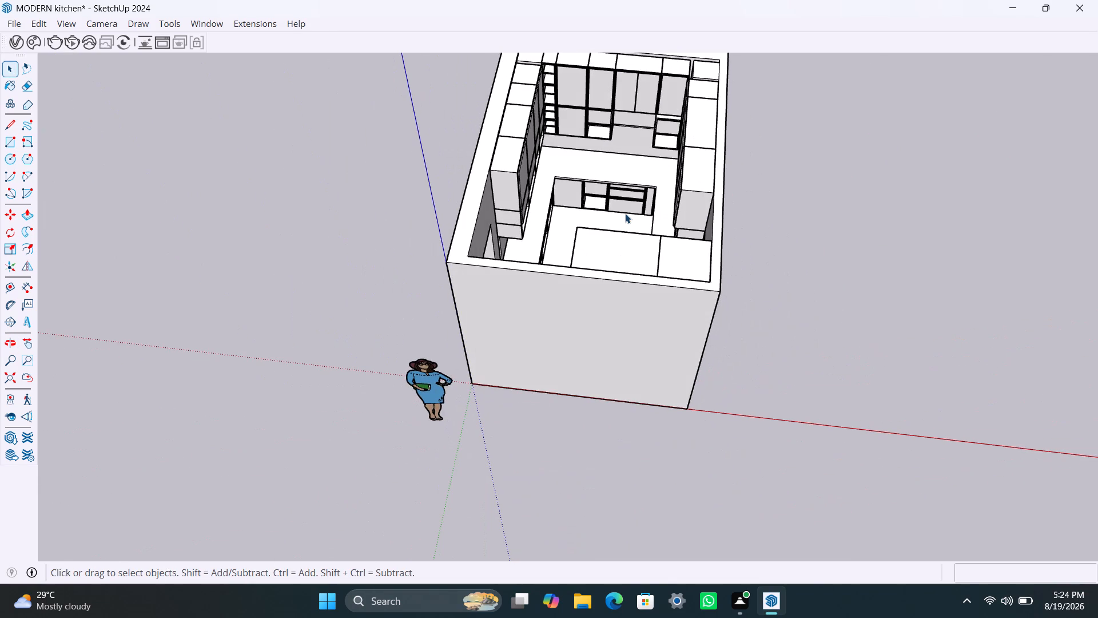
pyautogui.keyDown('shift'); pyautogui.scroll(-3, 626, 212); pyautogui.keyUp('shift')
pyautogui.moveTo(627, 238); pyautogui.dragTo(572, 389, button='middle')
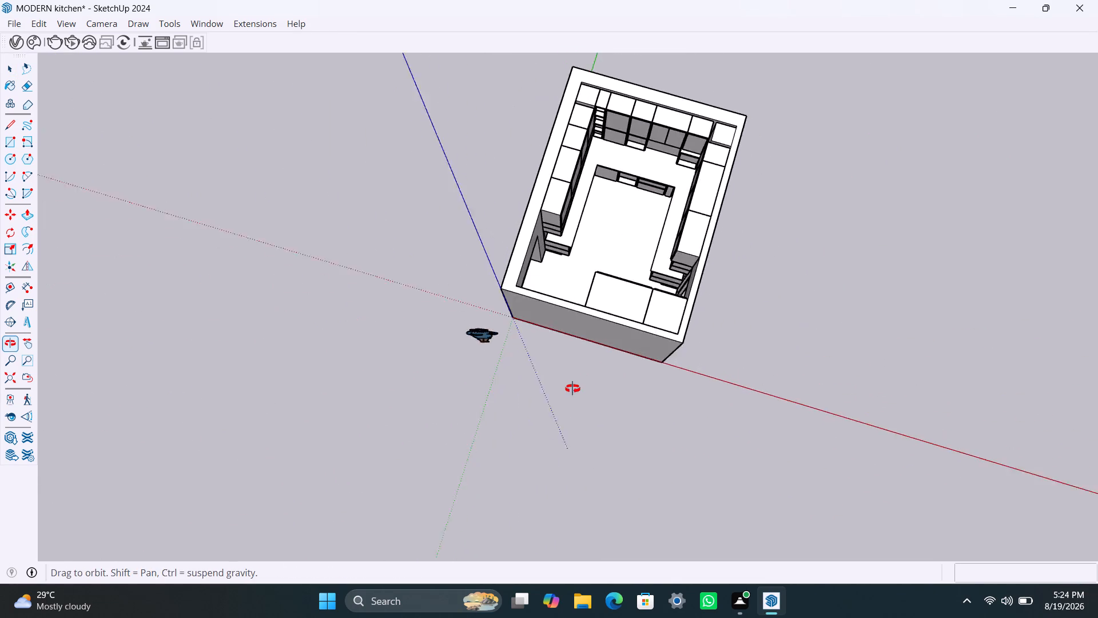
pyautogui.moveTo(572, 389); pyautogui.dragTo(572, 389, button='middle')
pyautogui.scroll(4, 660, 219)
pyautogui.moveTo(658, 223); pyautogui.dragTo(727, 122, button='middle')
pyautogui.scroll(-4, 621, 235)
pyautogui.keyDown('shift'); pyautogui.moveTo(594, 286); pyautogui.dragTo(618, 389, button='middle'); pyautogui.keyUp('shift')
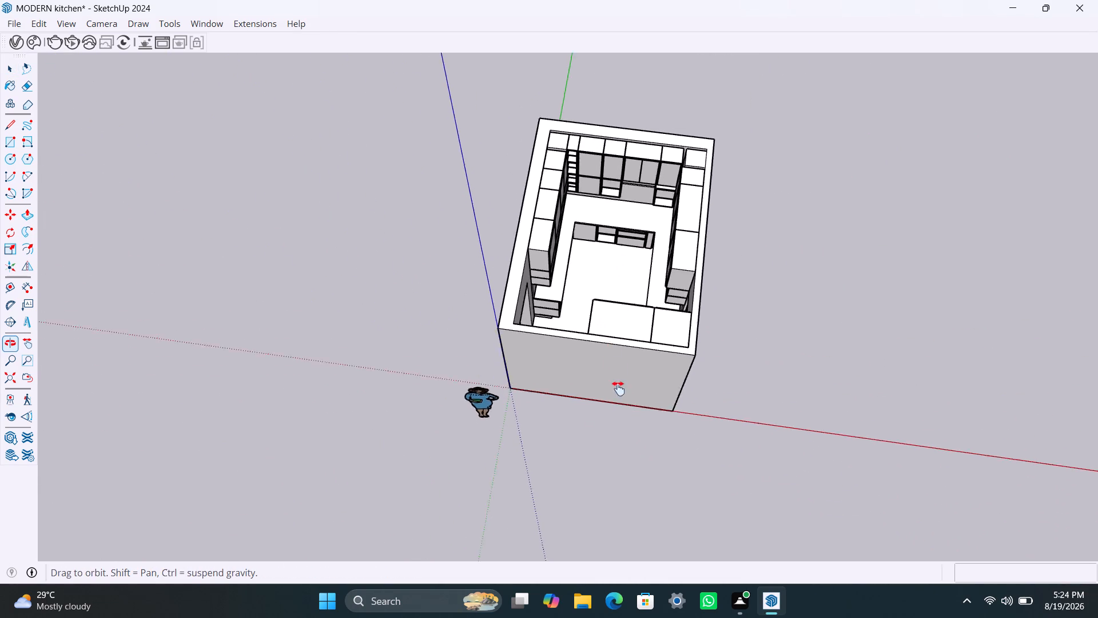
pyautogui.keyDown('shift'); pyautogui.moveTo(618, 389); pyautogui.dragTo(598, 490, button='middle'); pyautogui.keyUp('shift')
pyautogui.scroll(4, 610, 427)
pyautogui.moveTo(540, 463); pyautogui.dragTo(316, 306, button='middle')
pyautogui.scroll(4, 564, 352)
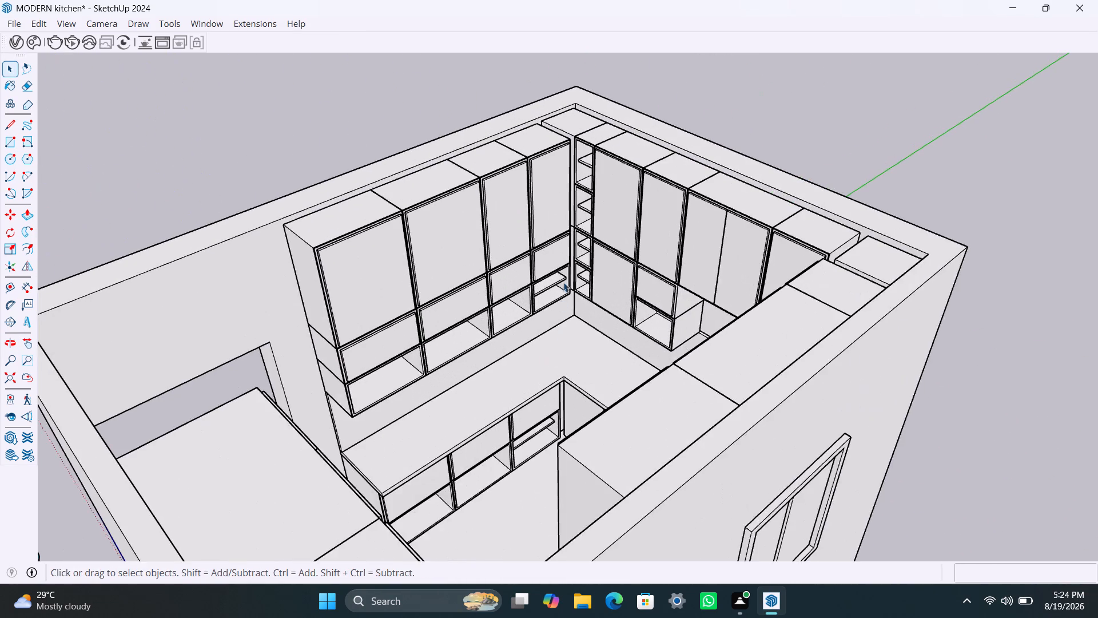
pyautogui.scroll(2, 579, 243)
pyautogui.moveTo(581, 252); pyautogui.dragTo(840, 288, button='middle')
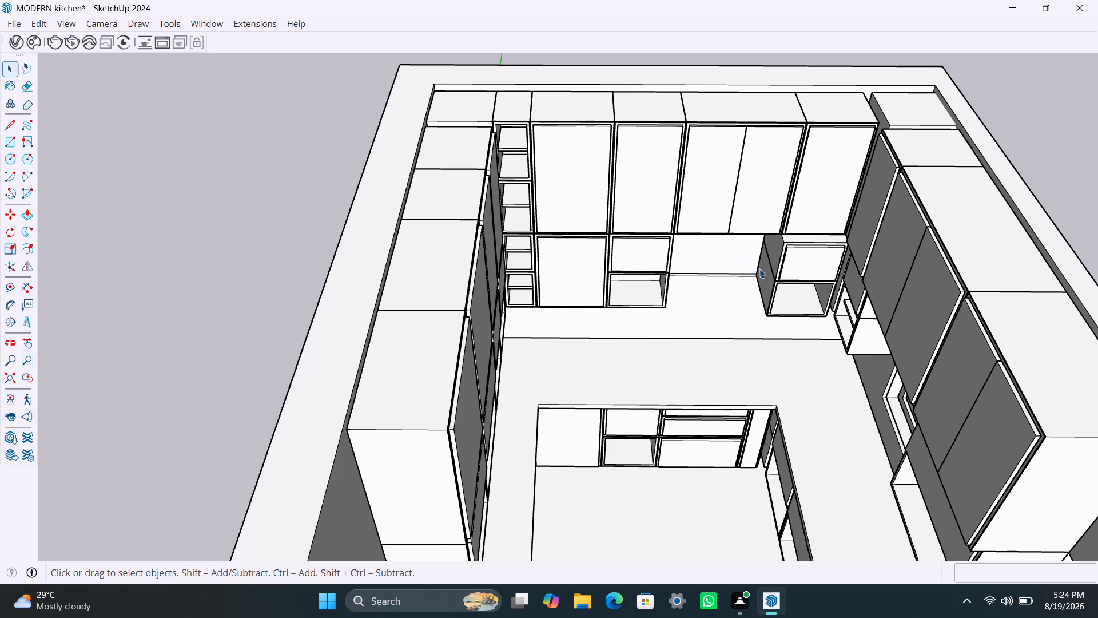
# Examine the finished cabinet layout from all sides of the room, including the window wall, doorway wall and tall units.
pyautogui.scroll(-9, 757, 260)
pyautogui.moveTo(723, 271); pyautogui.dragTo(647, 263, button='middle')
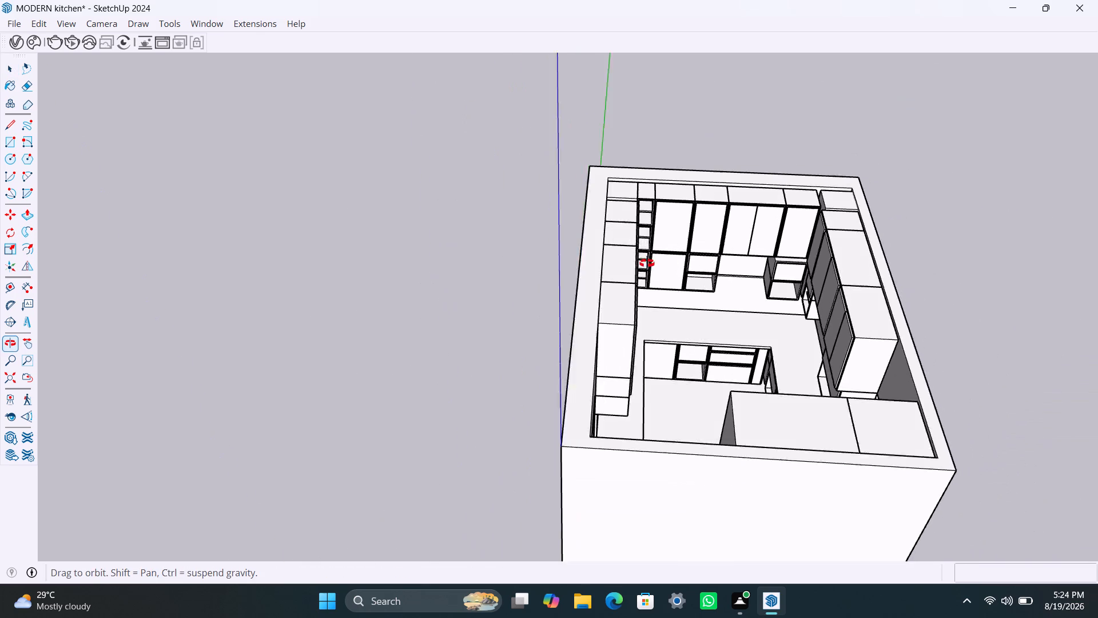
pyautogui.moveTo(647, 263); pyautogui.dragTo(609, 259, button='middle')
pyautogui.scroll(3, 677, 331)
pyautogui.moveTo(683, 385); pyautogui.dragTo(716, 392, button='middle')
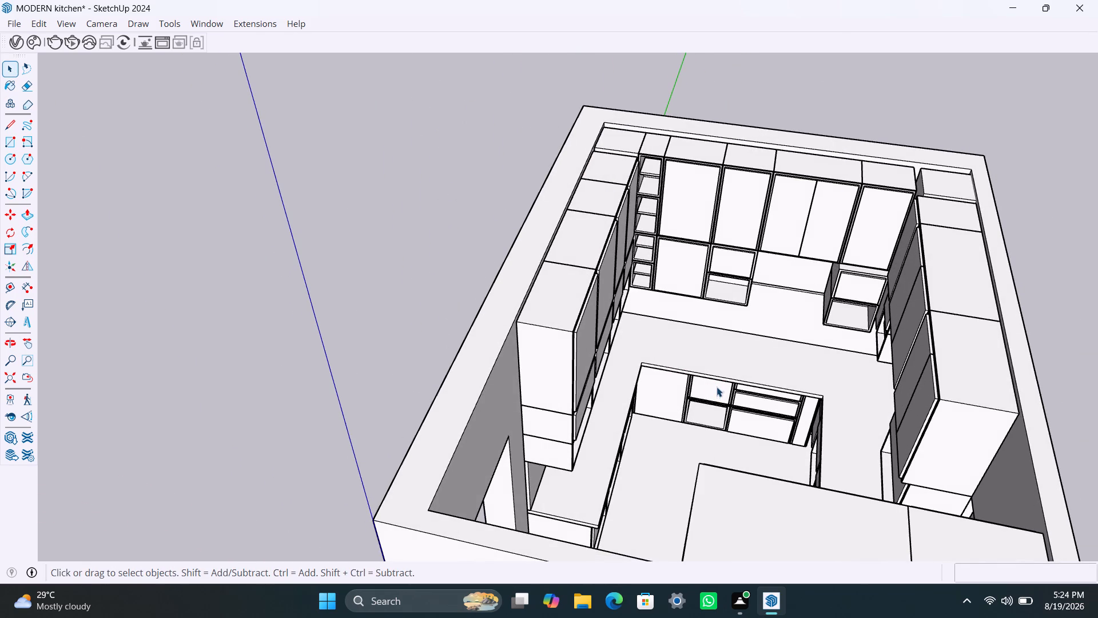
pyautogui.scroll(-2, 718, 381)
pyautogui.moveTo(735, 392); pyautogui.dragTo(407, 323, button='middle')
pyautogui.moveTo(548, 397); pyautogui.dragTo(735, 427, button='middle')
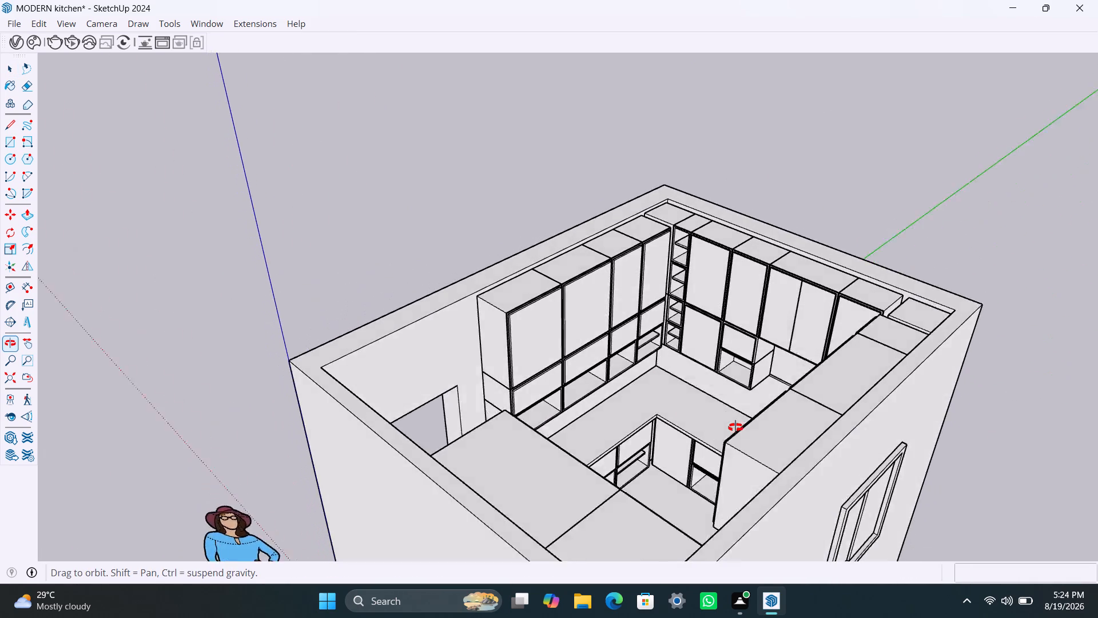
pyautogui.moveTo(735, 427); pyautogui.dragTo(1040, 442, button='middle')
pyautogui.moveTo(798, 338); pyautogui.dragTo(859, 369, button='middle')
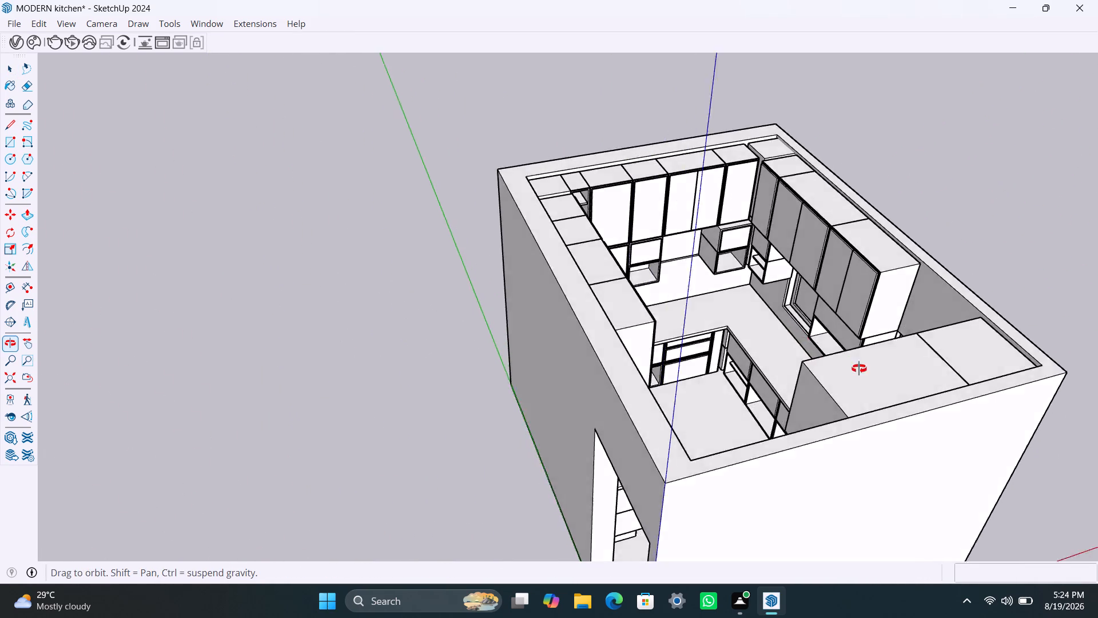
pyautogui.moveTo(859, 369); pyautogui.dragTo(977, 366, button='middle')
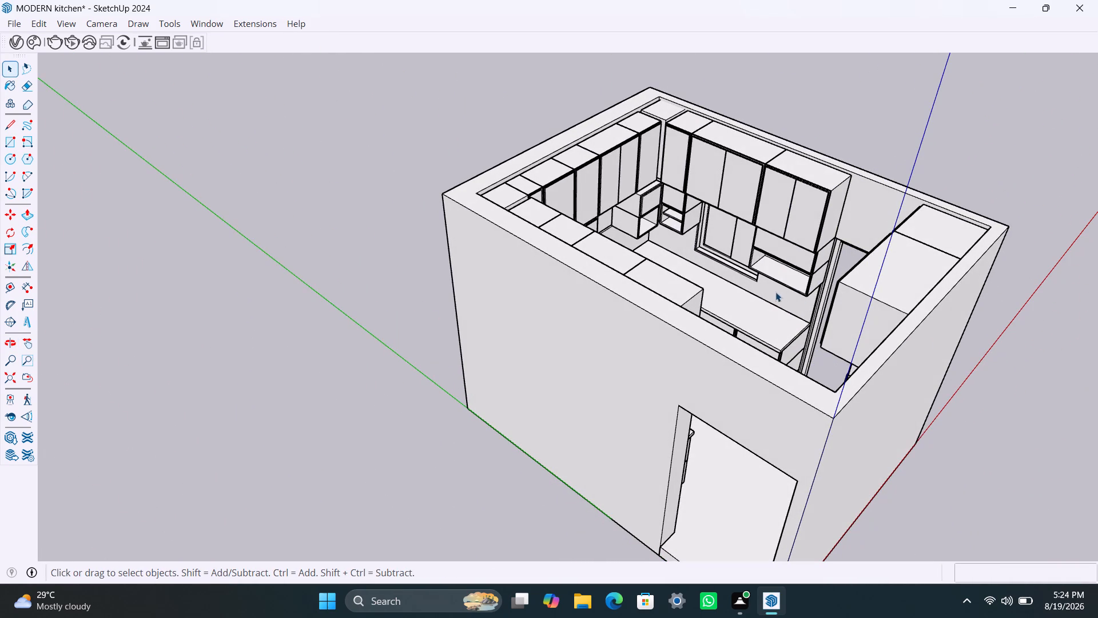
pyautogui.moveTo(699, 230); pyautogui.dragTo(1097, 308, button='middle')
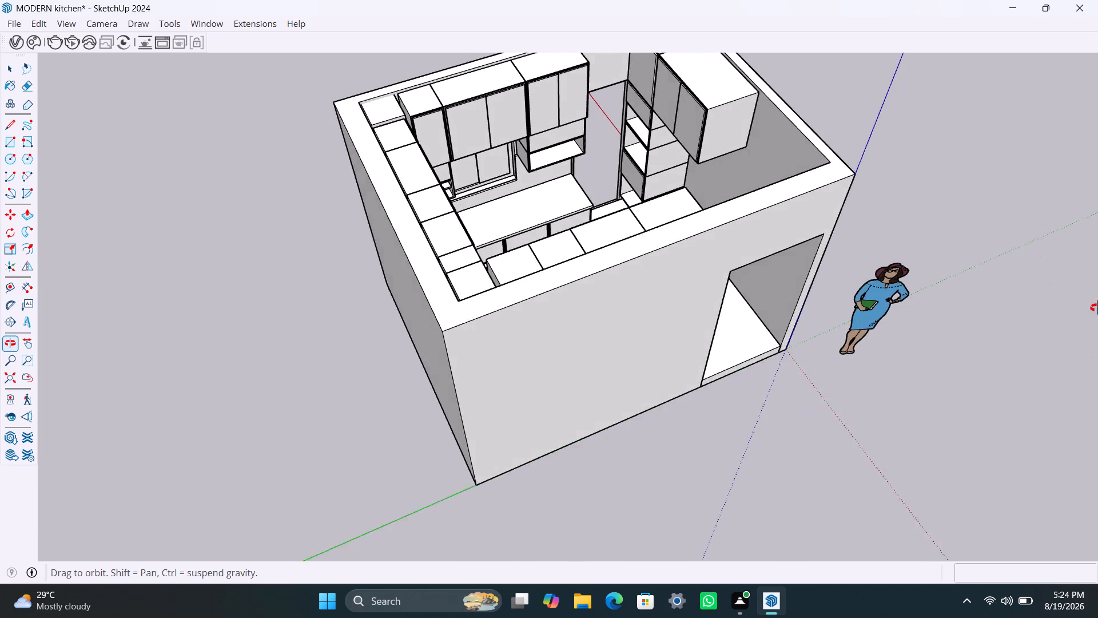
pyautogui.moveTo(1097, 308); pyautogui.dragTo(1036, 319, button='middle')
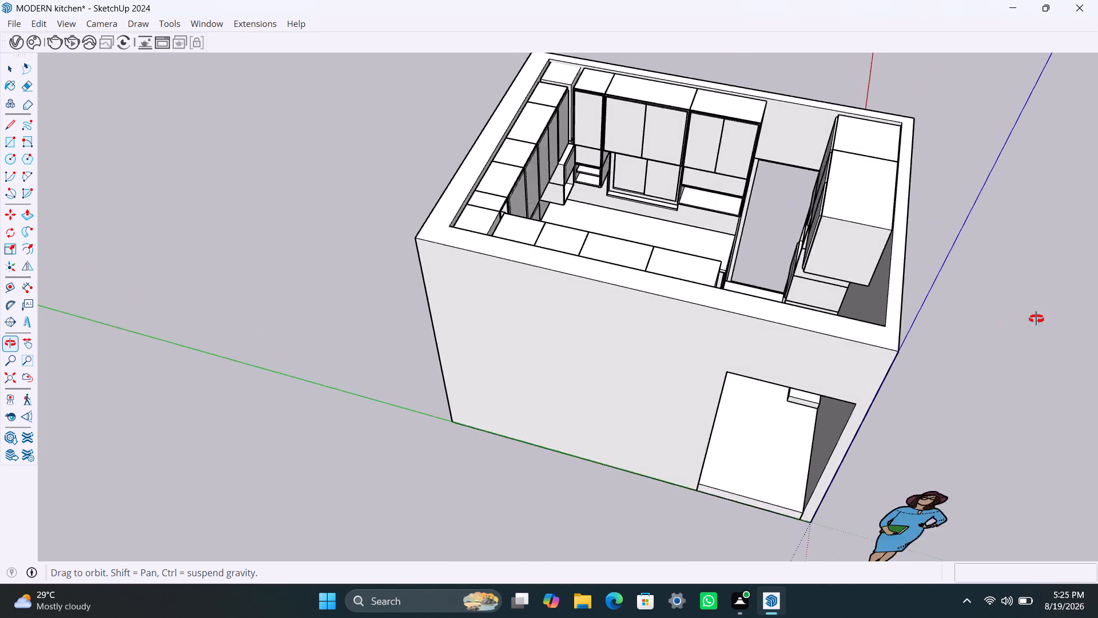
pyautogui.moveTo(1036, 319); pyautogui.dragTo(342, 233, button='middle')
pyautogui.scroll(-4, 592, 303)
pyautogui.moveTo(668, 320); pyautogui.dragTo(586, 504, button='middle')
pyautogui.scroll(3, 599, 450)
pyautogui.moveTo(602, 442); pyautogui.dragTo(642, 409, button='middle')
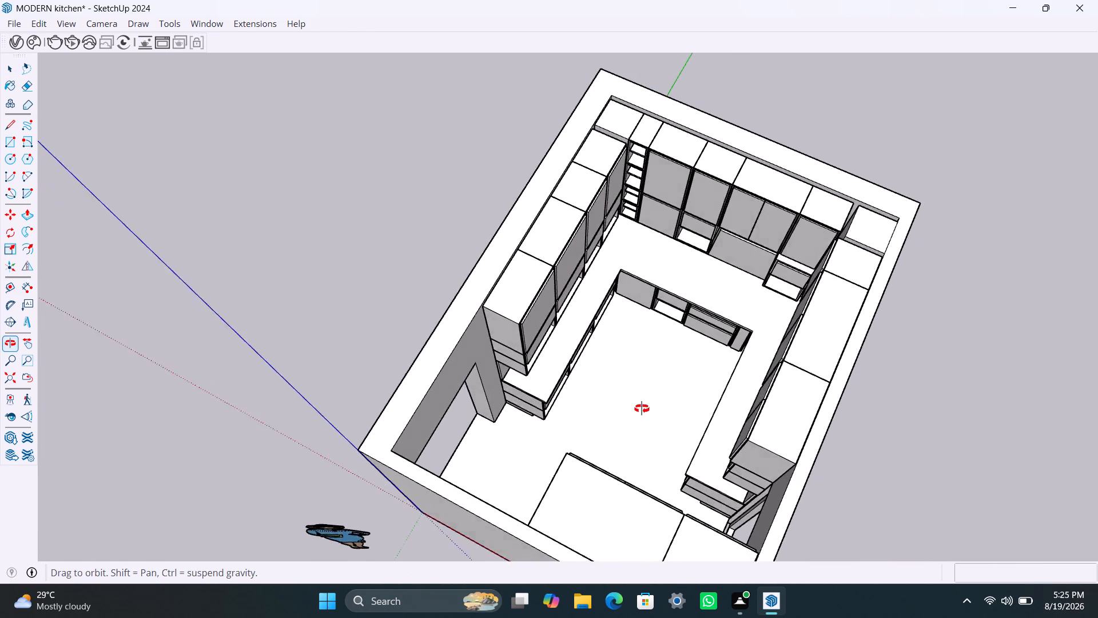
pyautogui.moveTo(642, 409); pyautogui.dragTo(710, 394, button='middle')
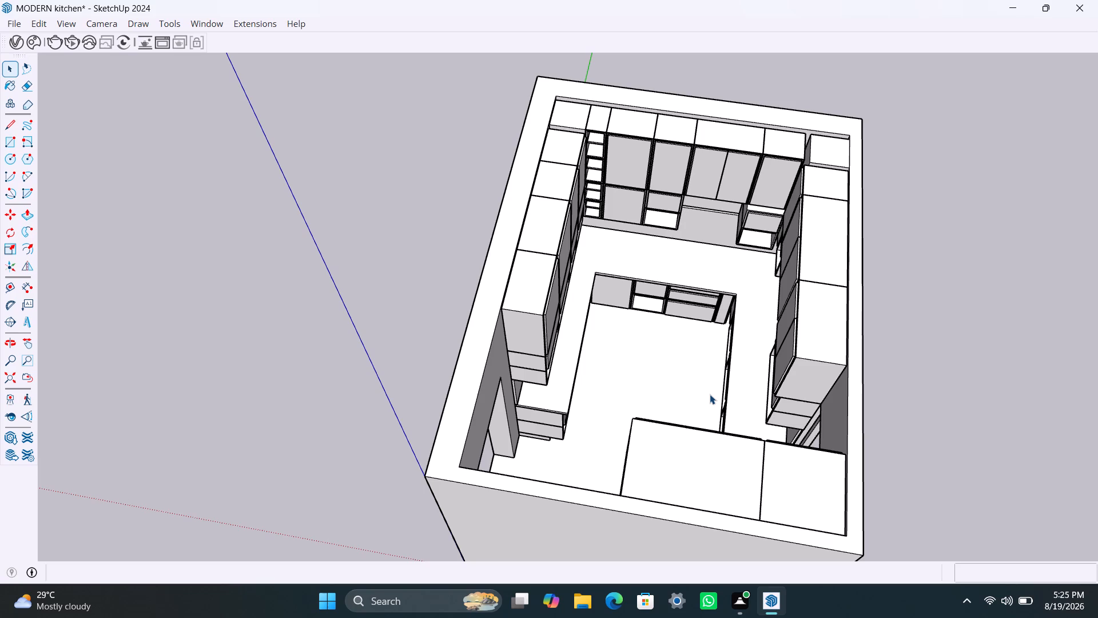
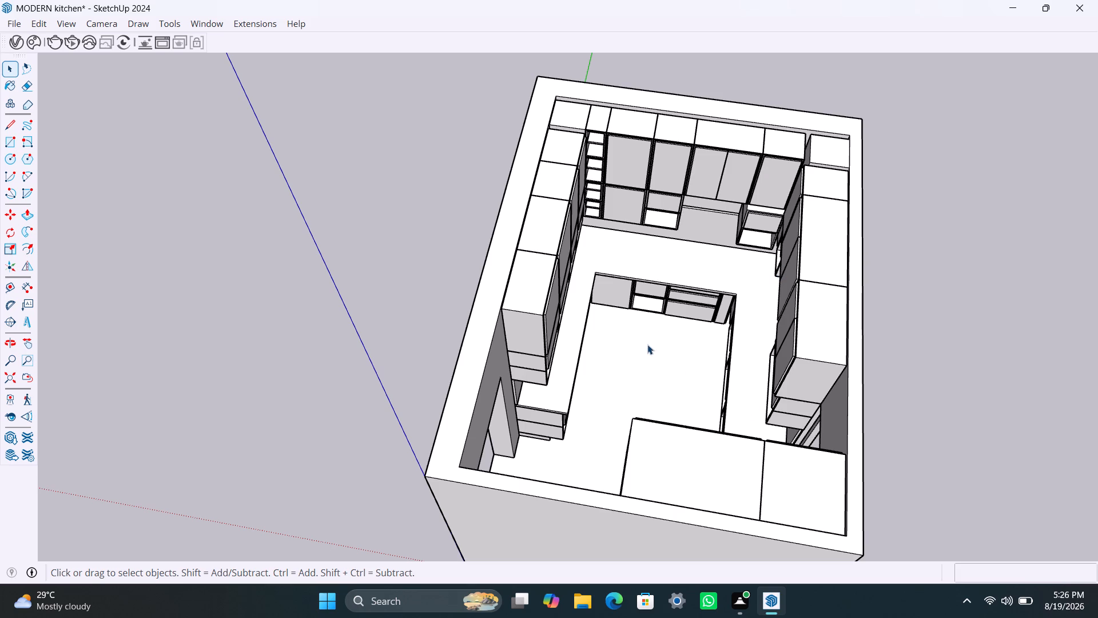
# Examine the kitchen room from outside, focusing on the doorway wall and the cabinets seen over it.
pyautogui.scroll(-8, 647, 344)
pyautogui.moveTo(607, 399); pyautogui.dragTo(945, 336, button='middle')
pyautogui.scroll(3, 623, 357)
pyautogui.moveTo(568, 381); pyautogui.dragTo(591, 390, button='middle')
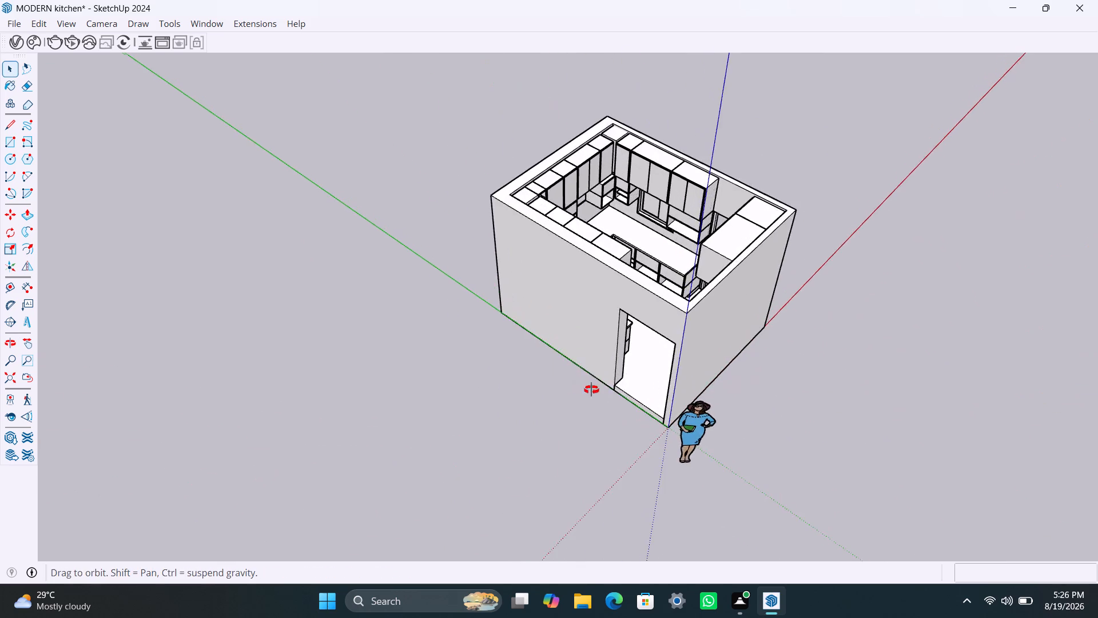
pyautogui.moveTo(591, 390); pyautogui.dragTo(868, 358, button='middle')
pyautogui.scroll(2, 563, 326)
pyautogui.moveTo(626, 347); pyautogui.dragTo(455, 346, button='middle')
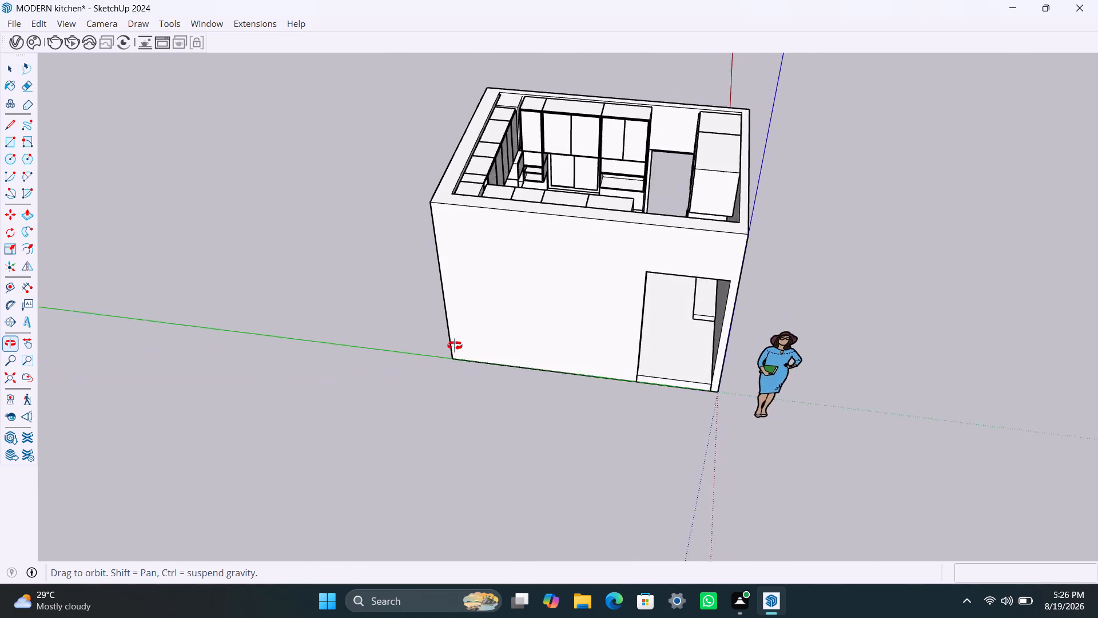
pyautogui.moveTo(455, 346); pyautogui.dragTo(451, 344, button='middle')
pyautogui.moveTo(662, 379); pyautogui.dragTo(714, 366, button='middle')
pyautogui.scroll(2, 686, 338)
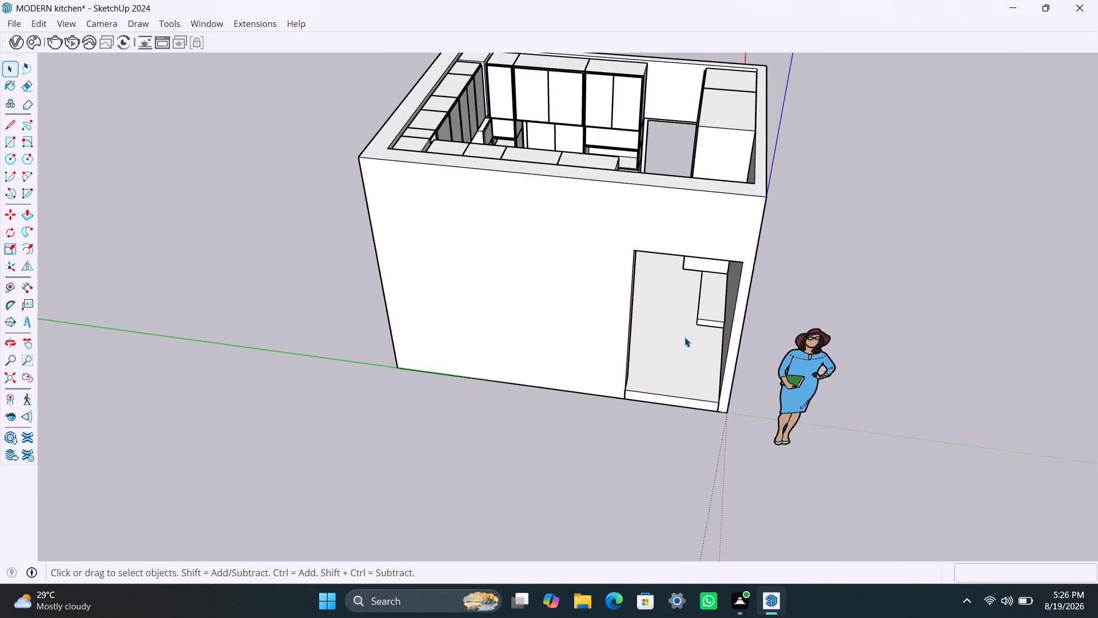
pyautogui.moveTo(662, 337); pyautogui.dragTo(723, 351, button='middle')
pyautogui.scroll(-3, 651, 337)
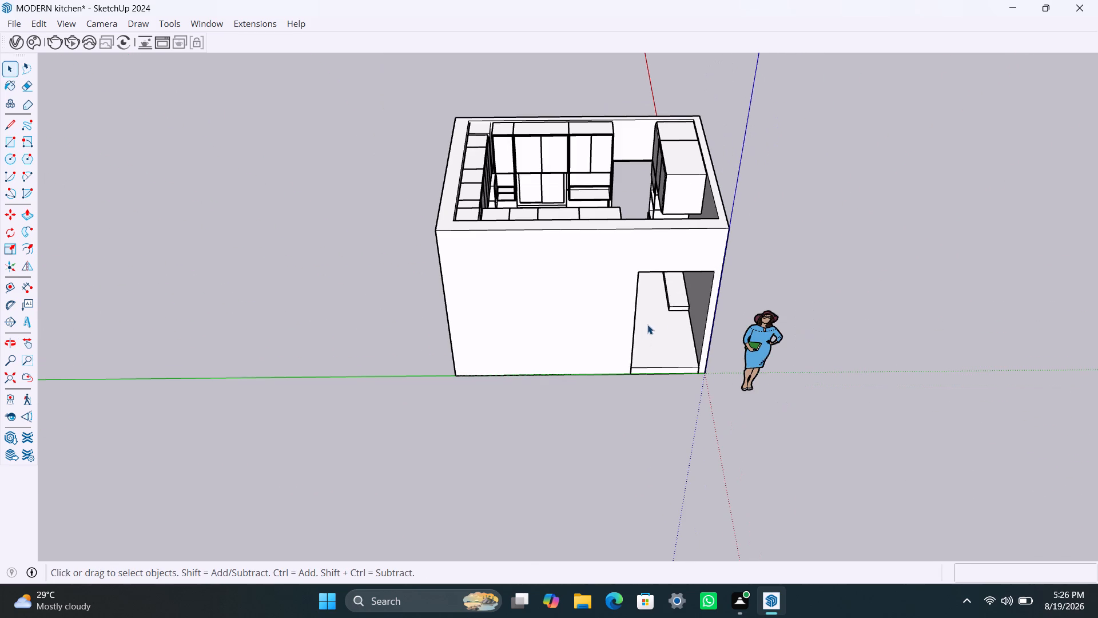
pyautogui.moveTo(662, 328); pyautogui.dragTo(645, 354, button='middle')
# Save the kitchen model.
pyautogui.hotkey('ctrl', 's')
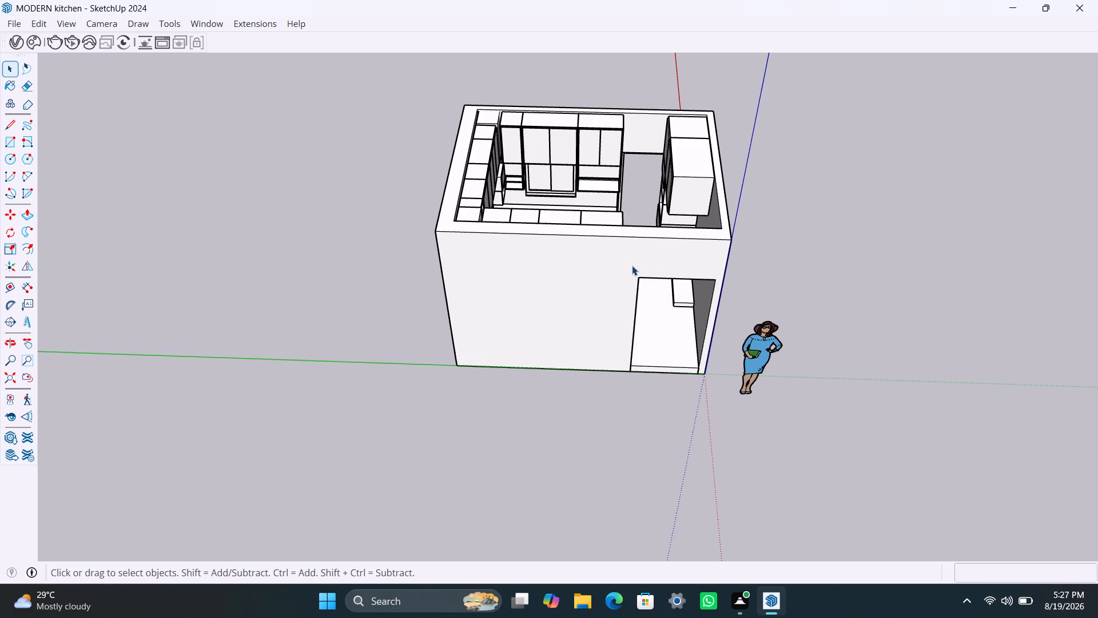
# Examine the kitchen interior from above, covering the wall cabinets, corner open shelving, countertop, base units and tall units.
pyautogui.scroll(-4, 732, 352)
pyautogui.moveTo(733, 383); pyautogui.dragTo(320, 399, button='middle')
pyautogui.scroll(5, 595, 434)
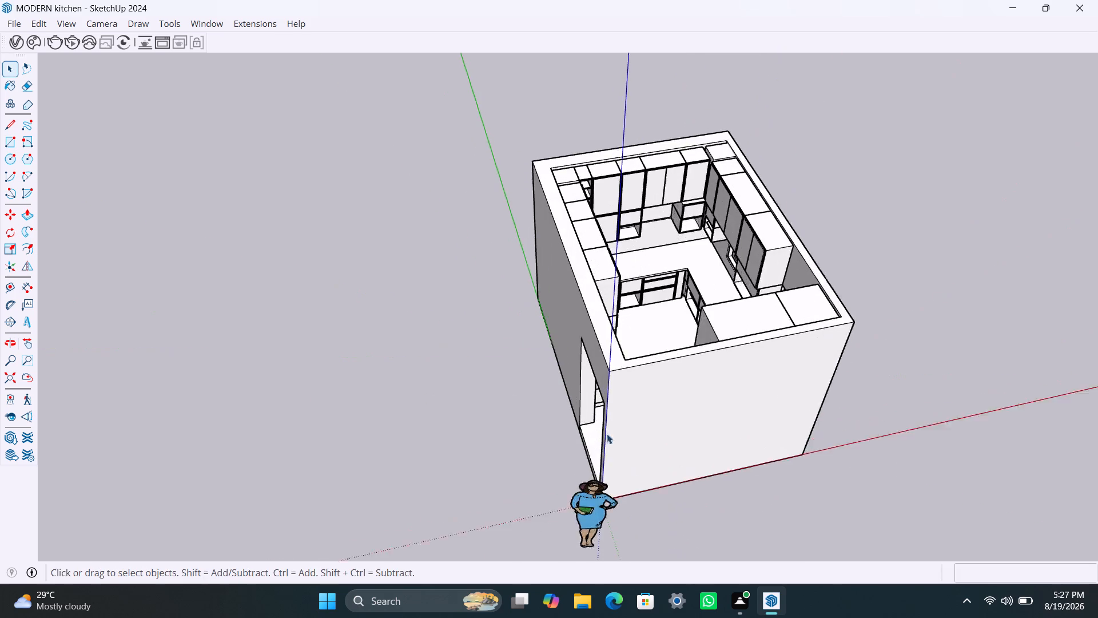
pyautogui.moveTo(698, 427); pyautogui.dragTo(438, 386, button='middle')
pyautogui.scroll(-3, 636, 335)
pyautogui.moveTo(707, 336); pyautogui.dragTo(621, 352, button='middle')
pyautogui.scroll(1, 654, 340)
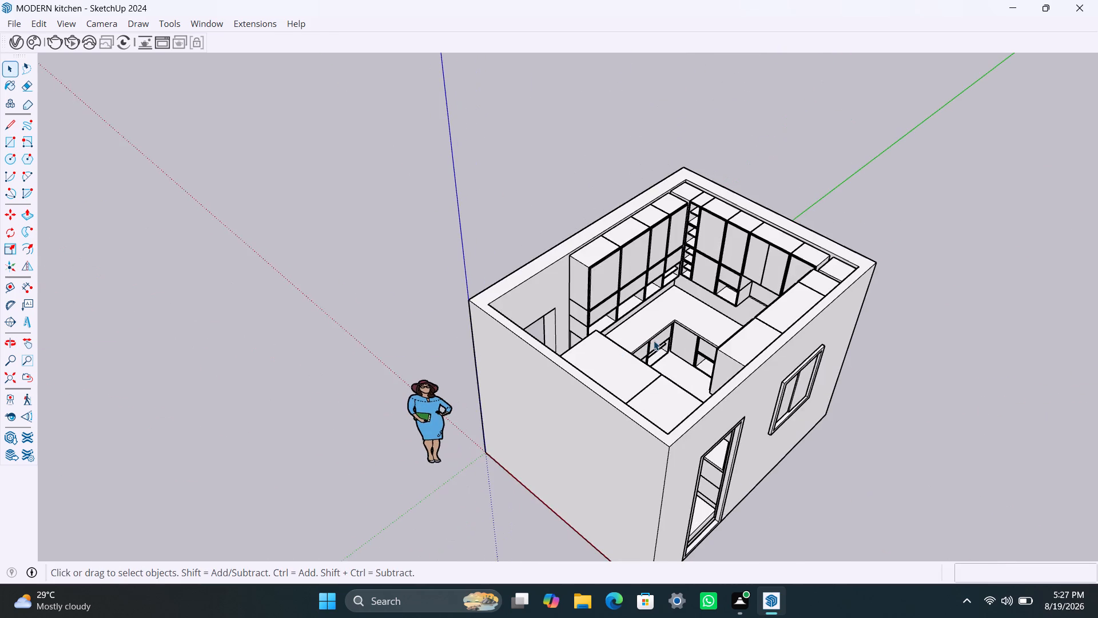
pyautogui.scroll(-2, 682, 351)
pyautogui.moveTo(682, 356); pyautogui.dragTo(667, 363, button='middle')
pyautogui.scroll(5, 690, 360)
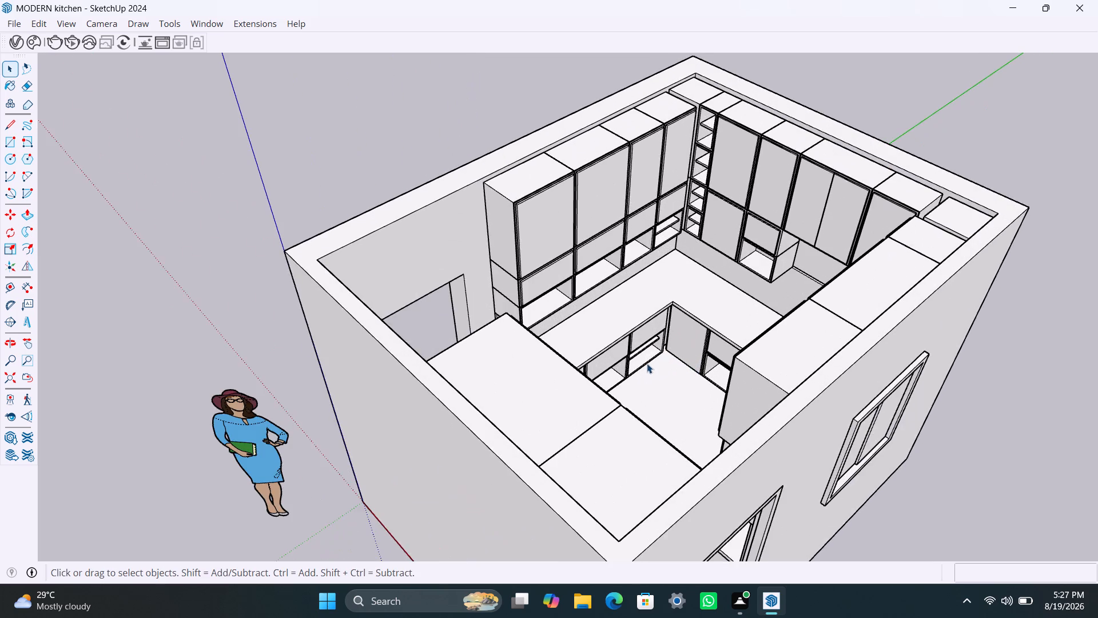
pyautogui.moveTo(647, 365); pyautogui.dragTo(703, 379, button='middle')
pyautogui.moveTo(639, 346); pyautogui.dragTo(901, 375, button='middle')
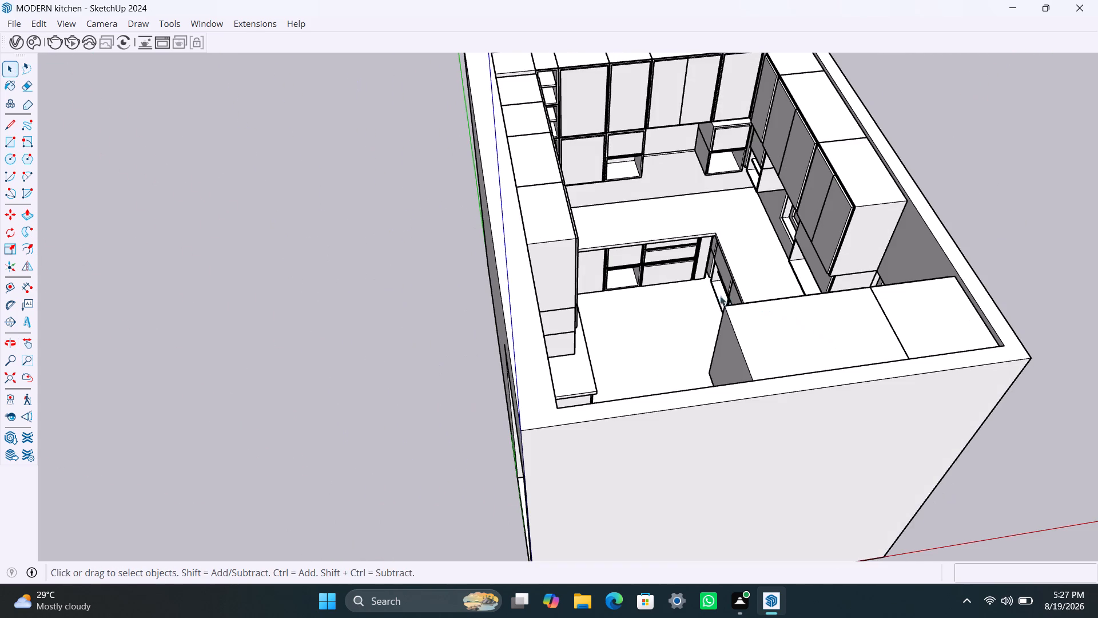
pyautogui.scroll(-2, 705, 275)
pyautogui.moveTo(686, 270); pyautogui.dragTo(624, 149, button='middle')
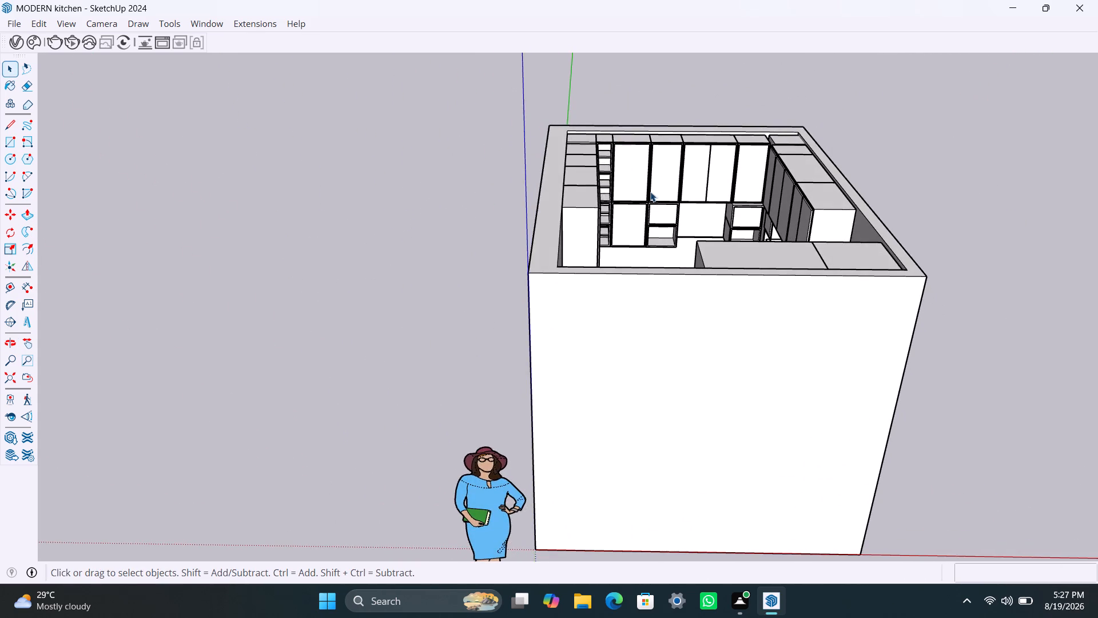
pyautogui.scroll(2, 690, 220)
pyautogui.moveTo(708, 297); pyautogui.dragTo(463, 359, button='middle')
pyautogui.scroll(4, 708, 337)
pyautogui.moveTo(708, 335); pyautogui.dragTo(709, 335, button='middle')
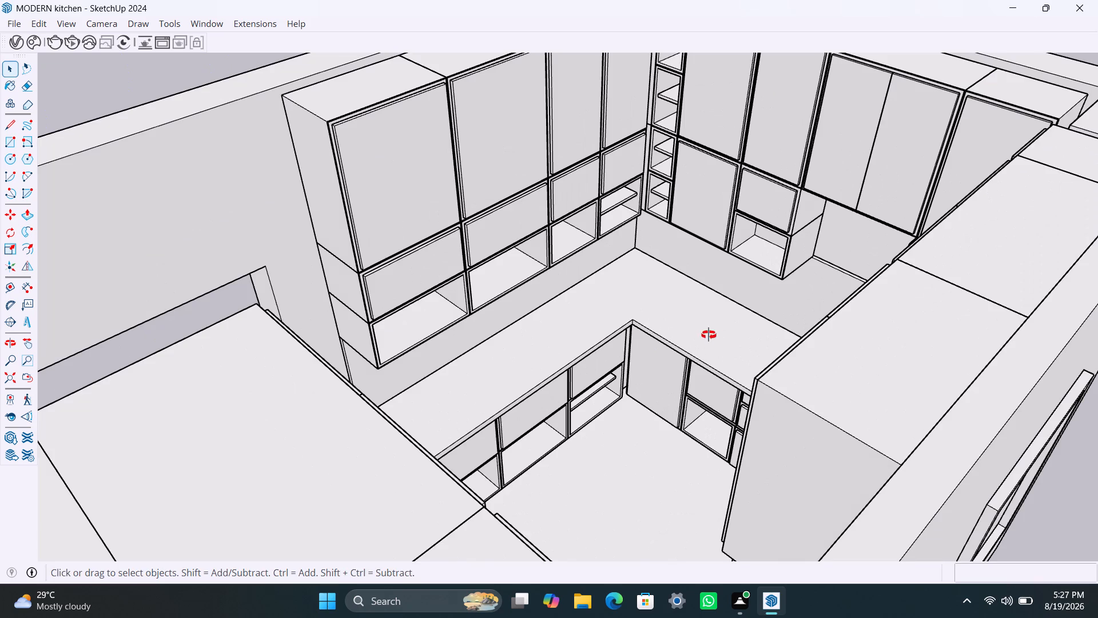
pyautogui.moveTo(709, 335); pyautogui.dragTo(819, 325, button='middle')
pyautogui.scroll(-8, 691, 336)
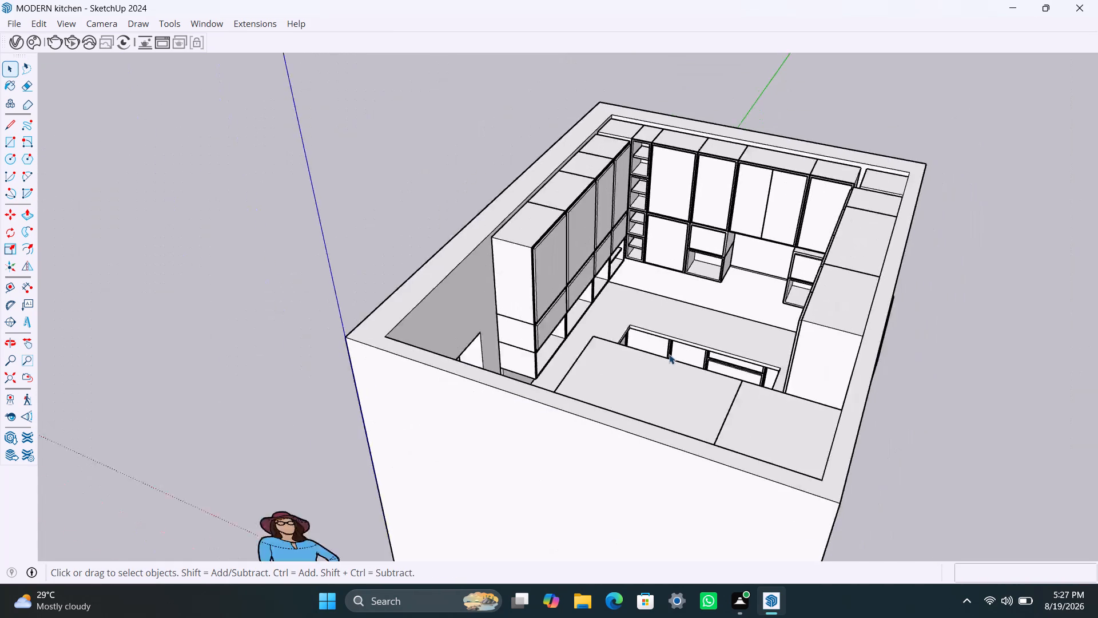
pyautogui.scroll(-1, 669, 354)
pyautogui.moveTo(669, 354); pyautogui.dragTo(787, 360, button='middle')
pyautogui.scroll(2, 774, 356)
pyautogui.moveTo(699, 351); pyautogui.dragTo(722, 355, button='middle')
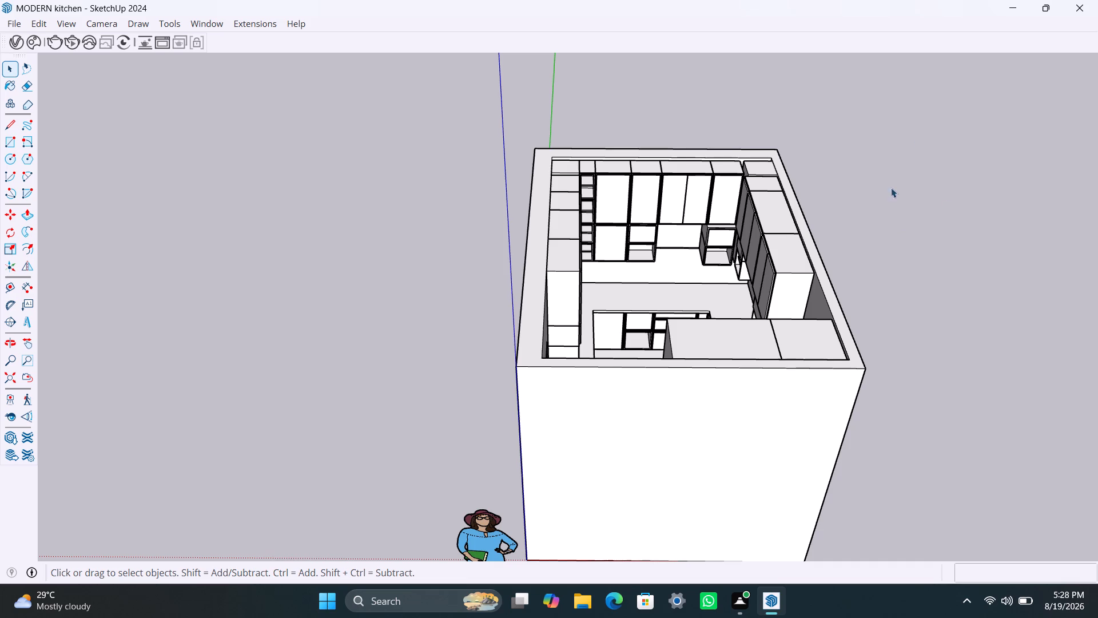
# Return to the Select tool and save the kitchen model again.
pyautogui.press('space')
pyautogui.press('space')
pyautogui.press('space')
pyautogui.hotkey('ctrl', 's')
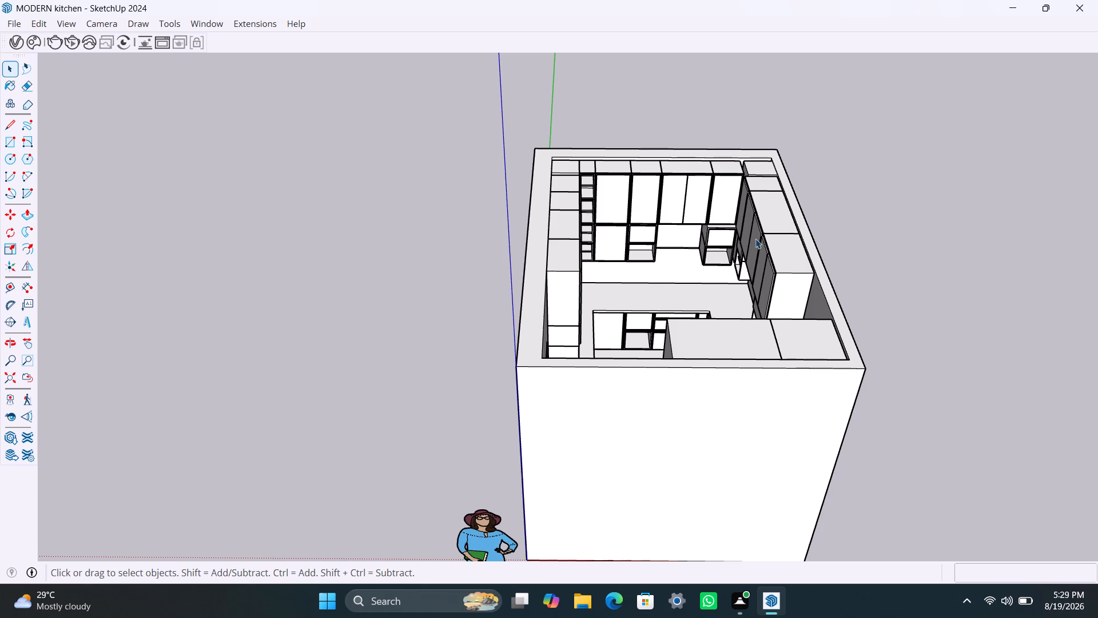
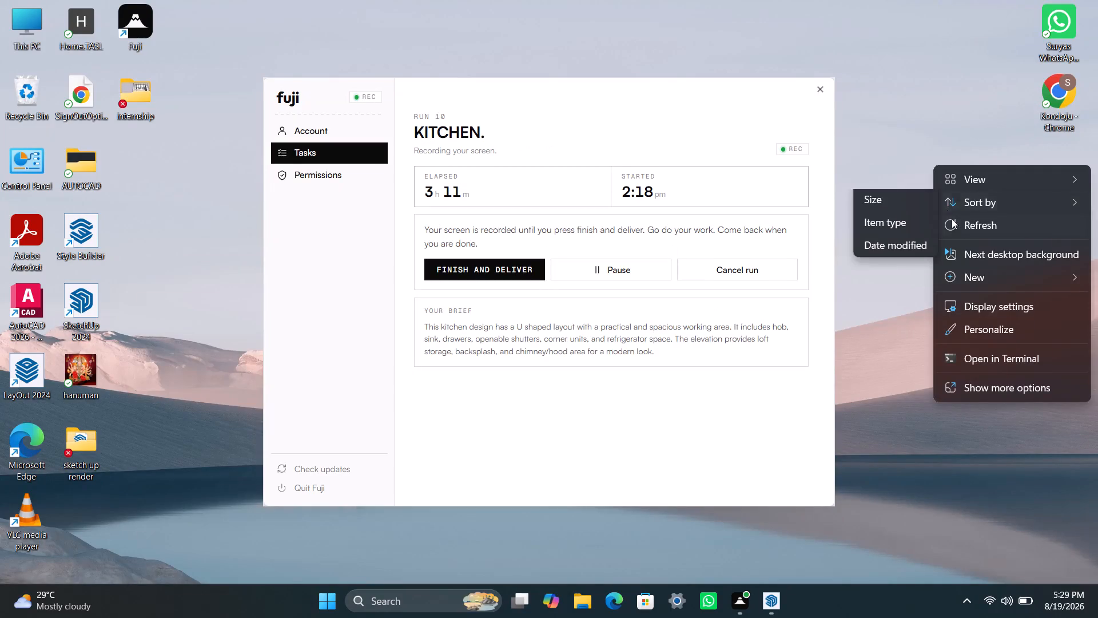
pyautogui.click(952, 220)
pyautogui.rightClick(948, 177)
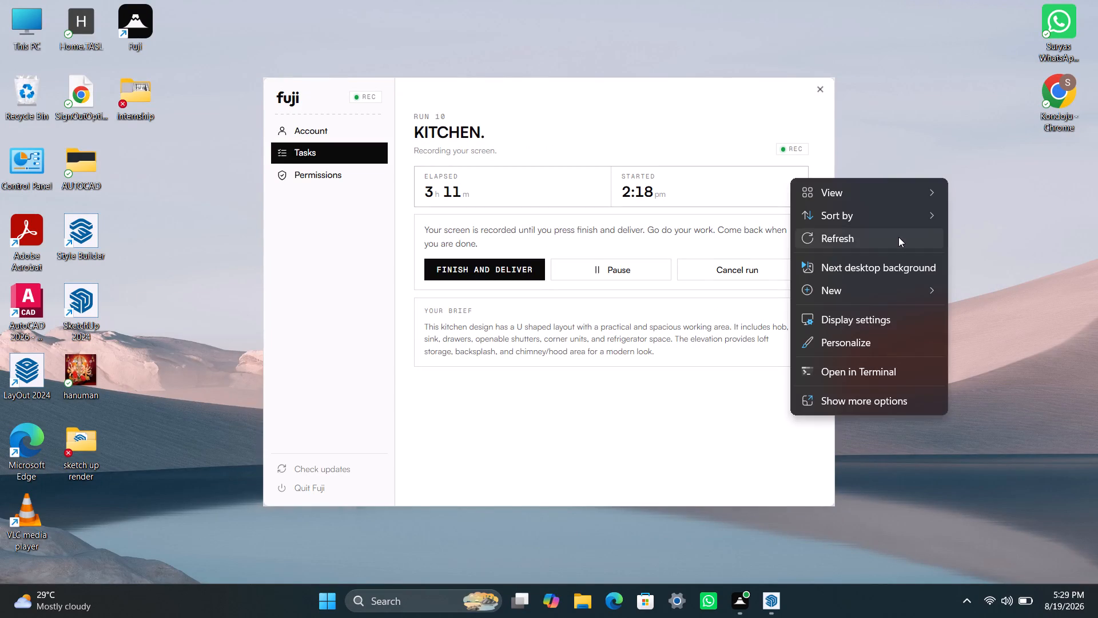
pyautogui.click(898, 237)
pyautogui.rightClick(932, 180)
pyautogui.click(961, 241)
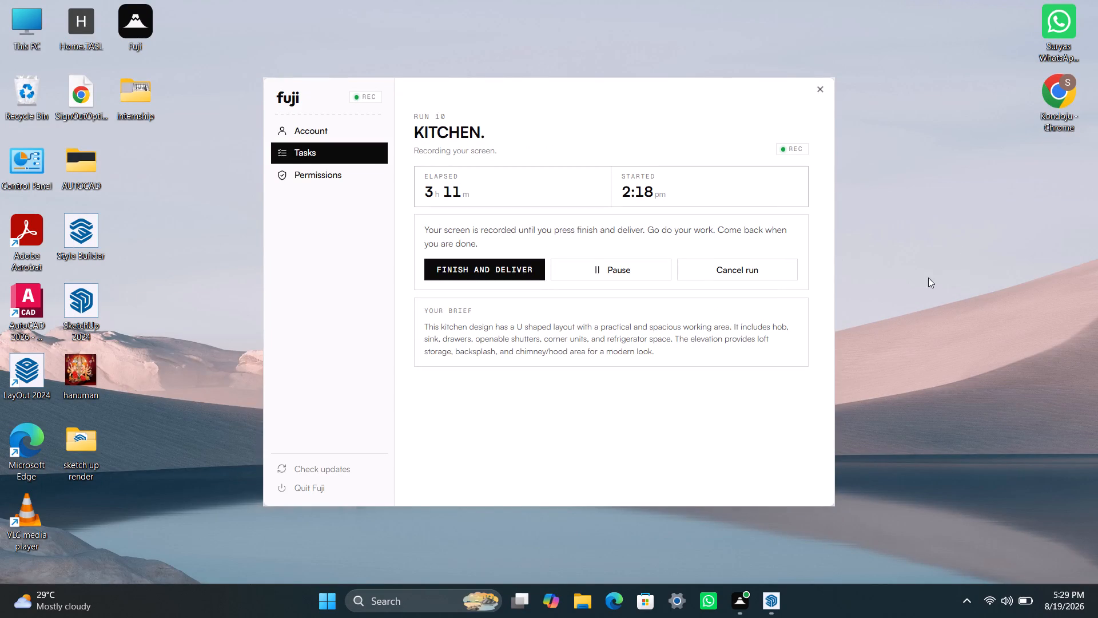
# Switch to SketchUp and delete all the Teddy materials, from Teddy_BookCover to Teddy_SkinShadow, in the V-Ray Asset Editor.
pyautogui.click(761, 609)
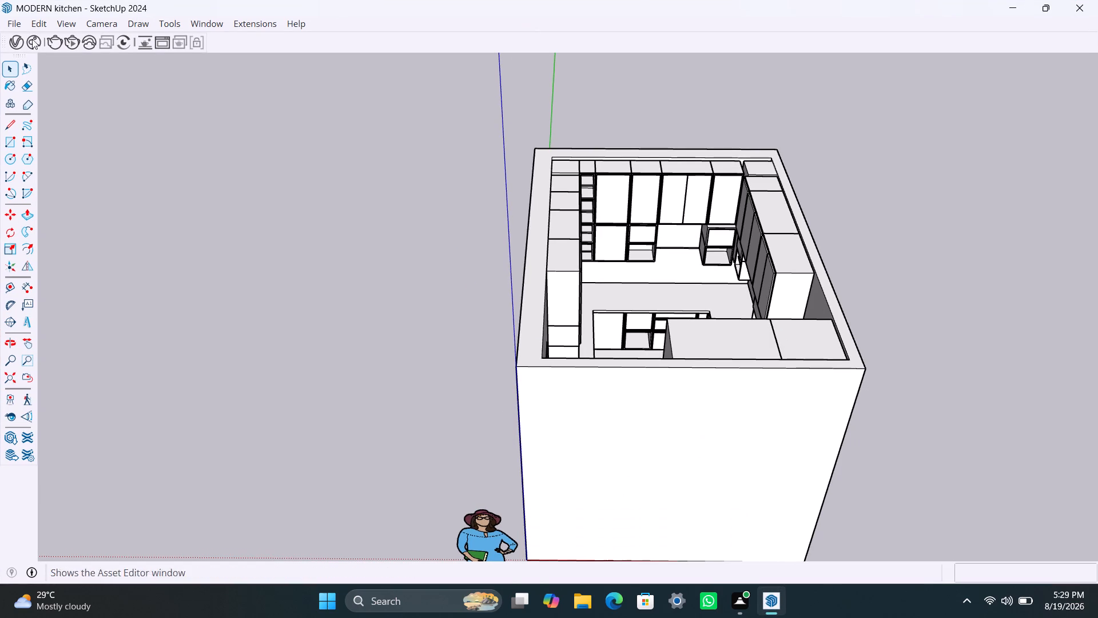
pyautogui.click(15, 41)
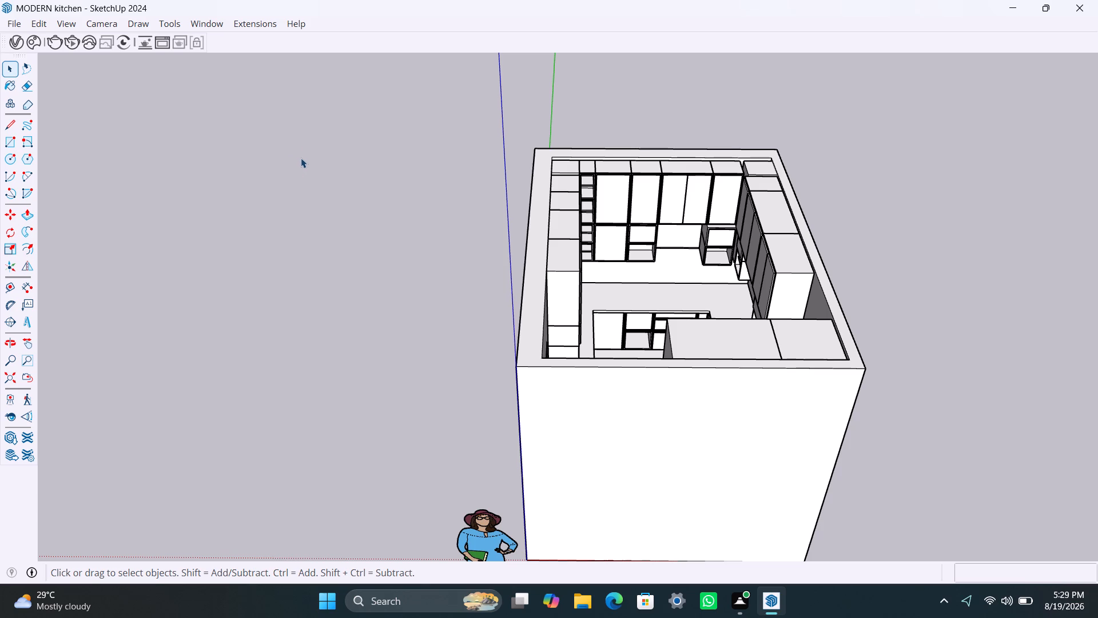
pyautogui.scroll(-3, 287, 243)
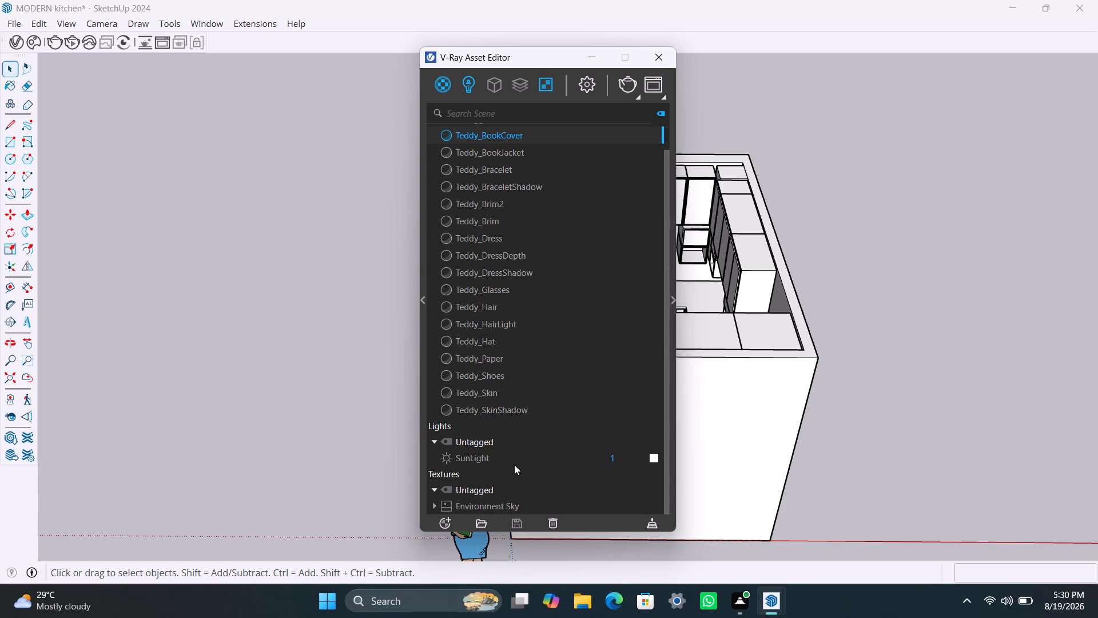
pyautogui.keyDown('shift'); pyautogui.click(505, 411); pyautogui.keyUp('shift')
pyautogui.scroll(-4, 531, 352)
pyautogui.scroll(2, 533, 351)
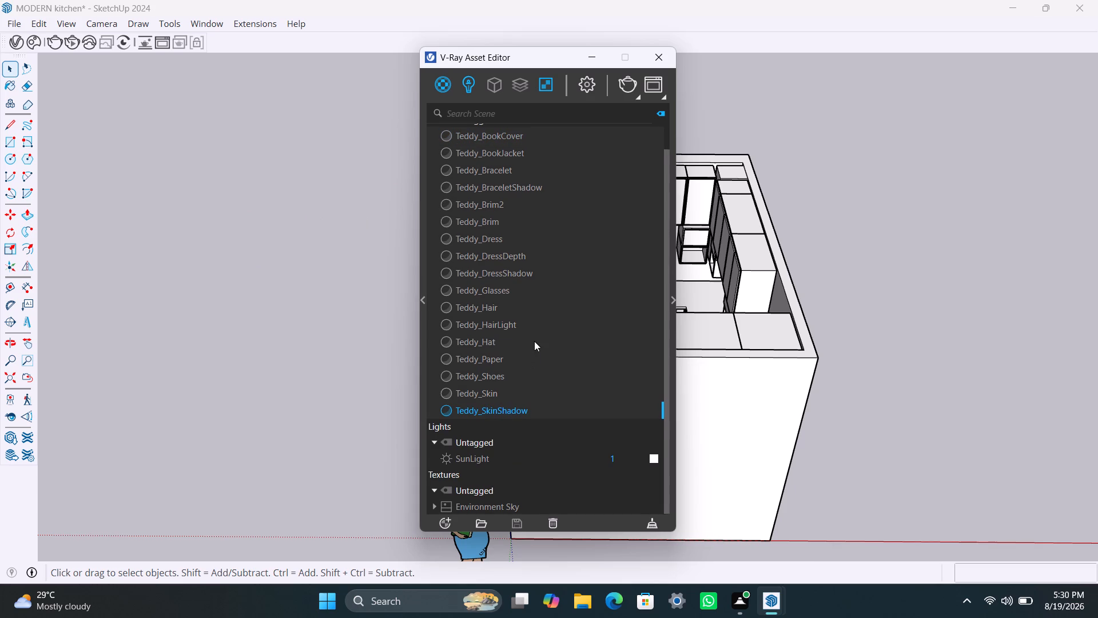
pyautogui.scroll(5, 534, 341)
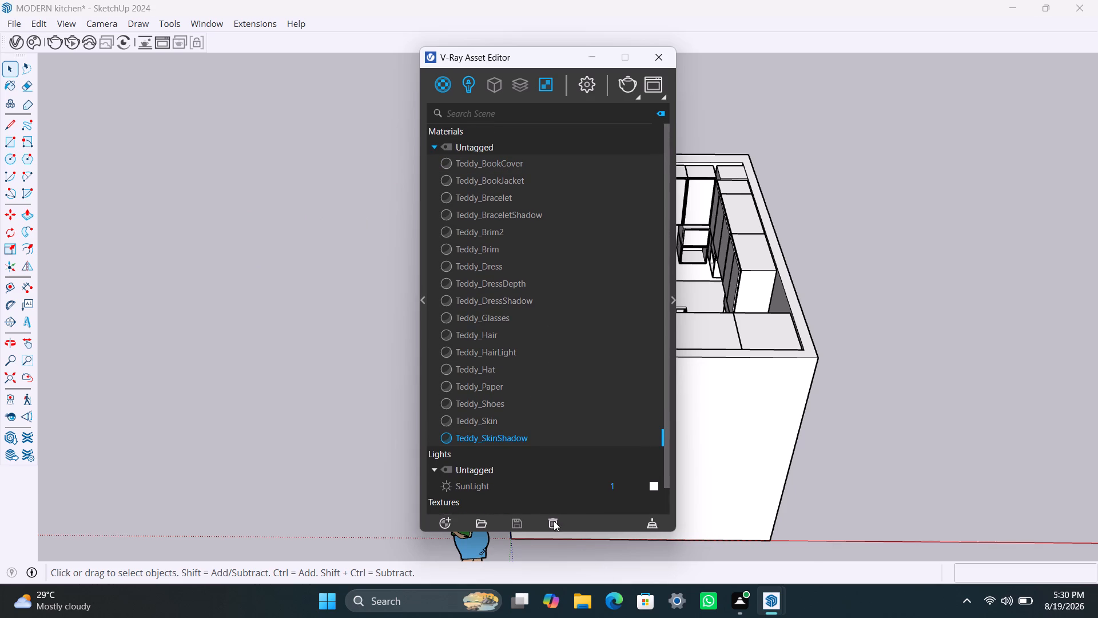
pyautogui.click(554, 521)
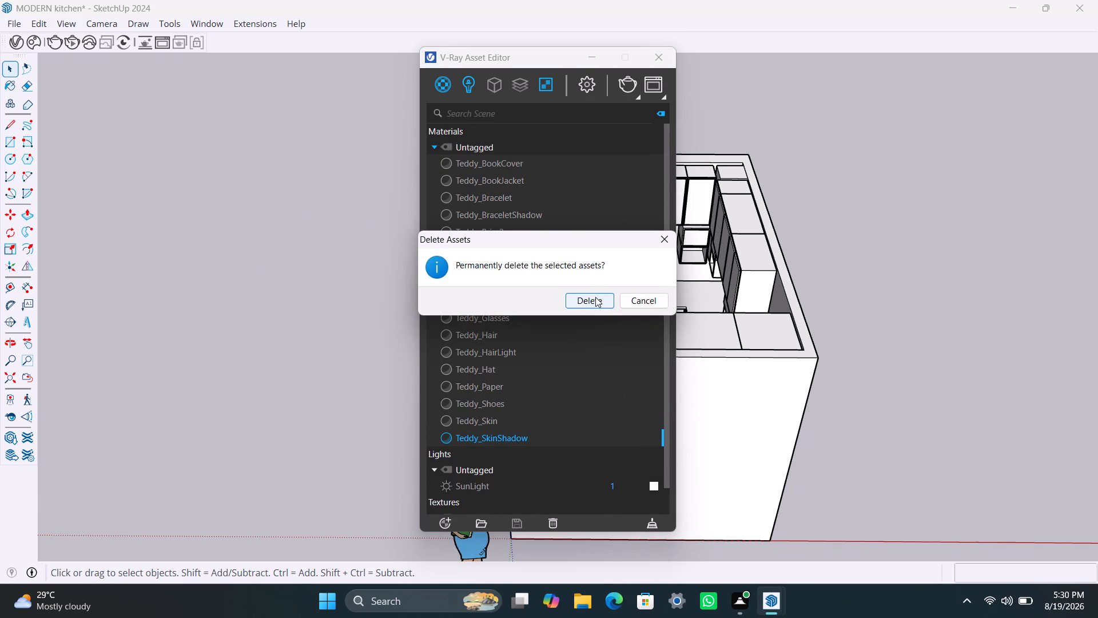
pyautogui.click(595, 300)
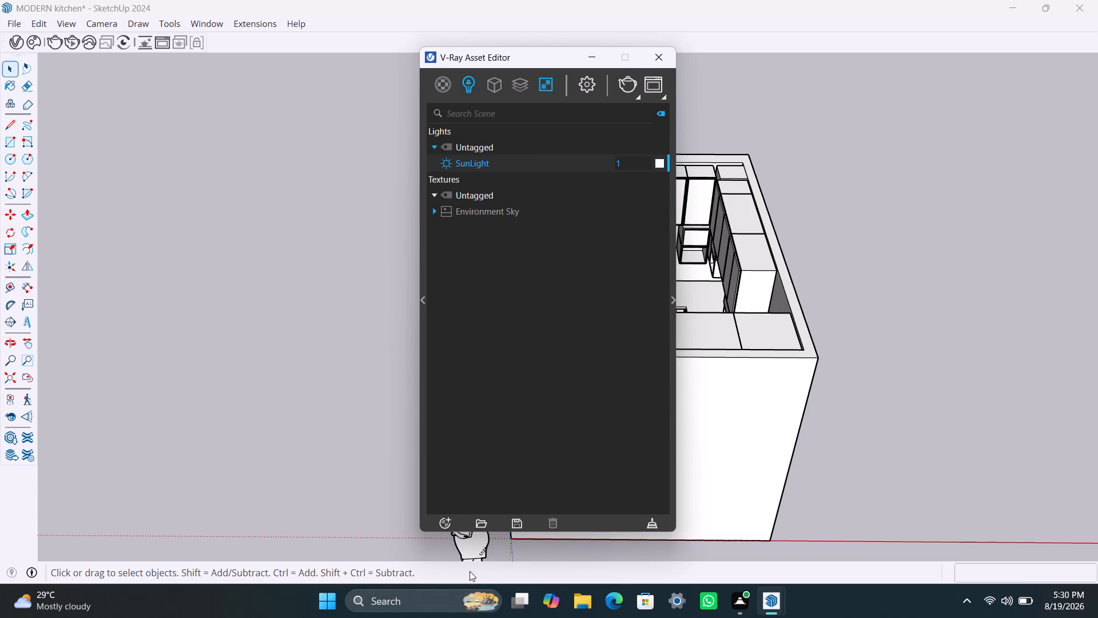
# Delete the human scale figure standing in front of the kitchen room.
pyautogui.click(469, 549)
pyautogui.press('Delete')
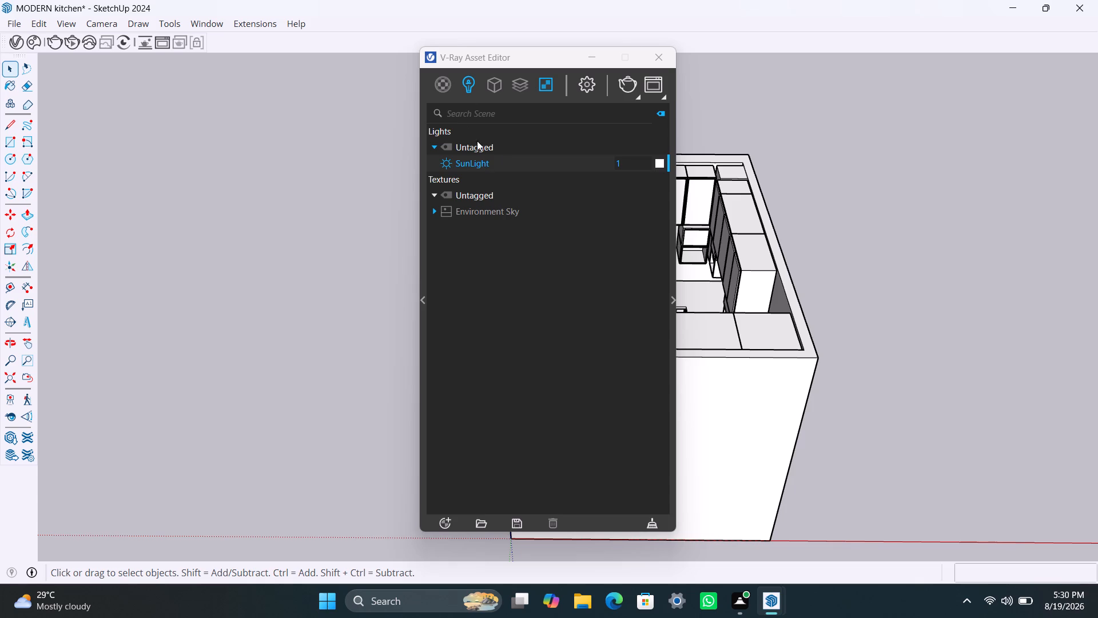
# Create a new Generic V-Ray material, name it WALL PAINT, and show its material settings.
pyautogui.click(449, 86)
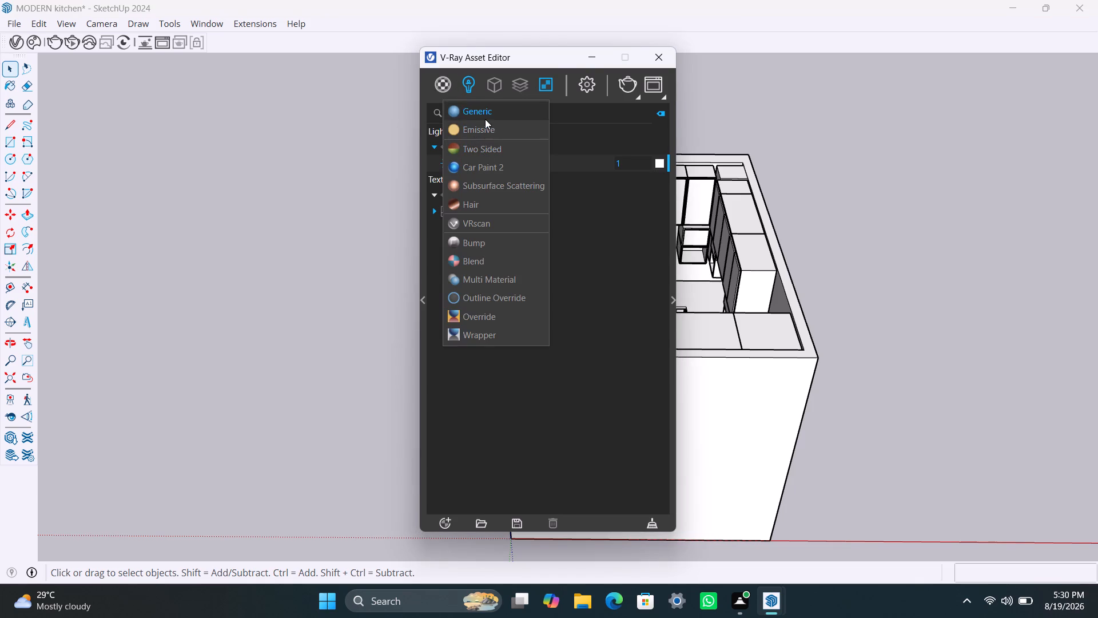
pyautogui.click(485, 119)
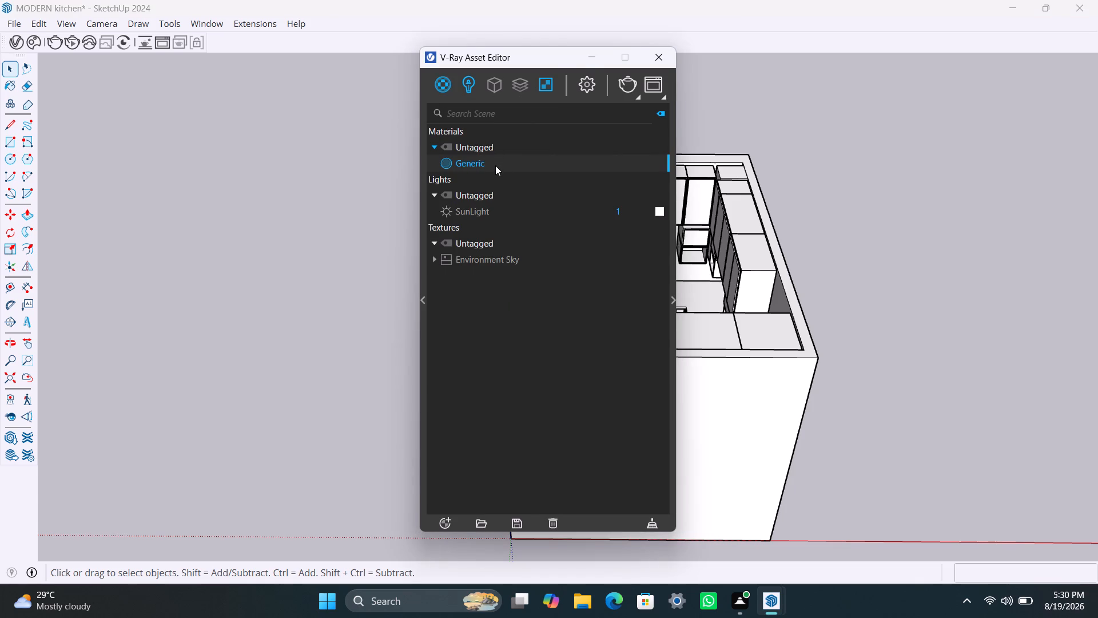
pyautogui.rightClick(495, 165)
pyautogui.click(532, 253)
pyautogui.moveTo(491, 167); pyautogui.dragTo(456, 165)
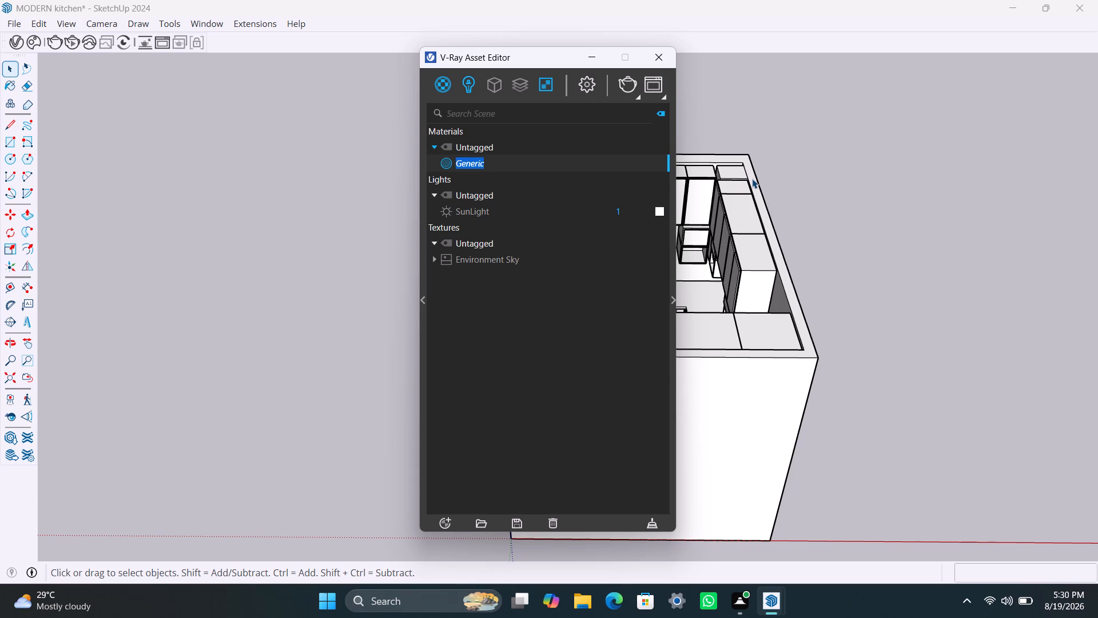
pyautogui.write('WALL PAINT')
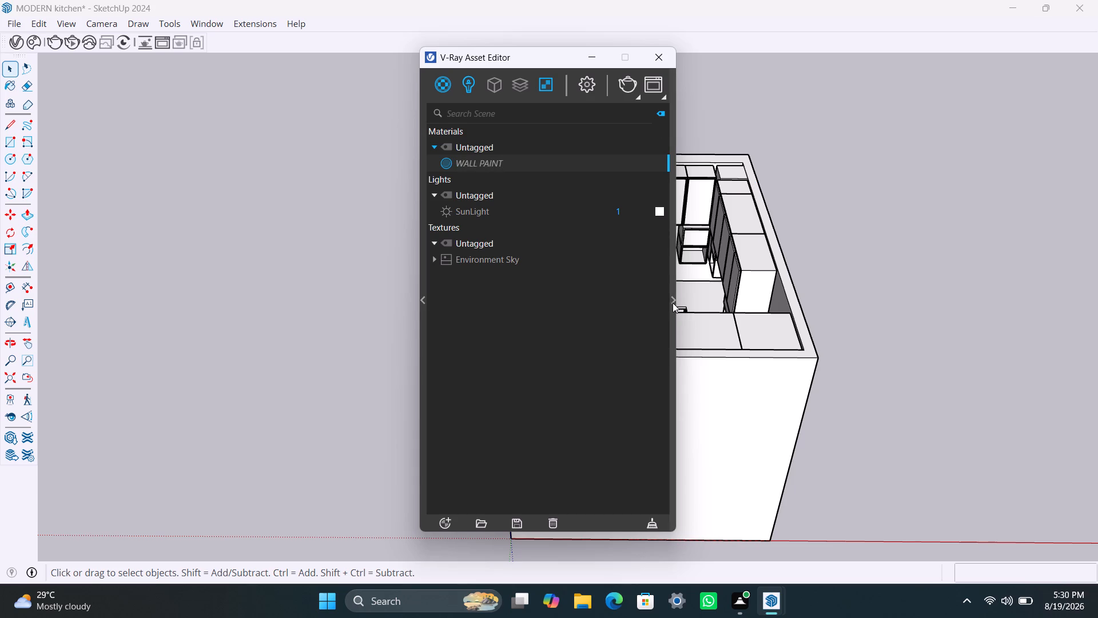
pyautogui.click(673, 303)
pyautogui.click(518, 168)
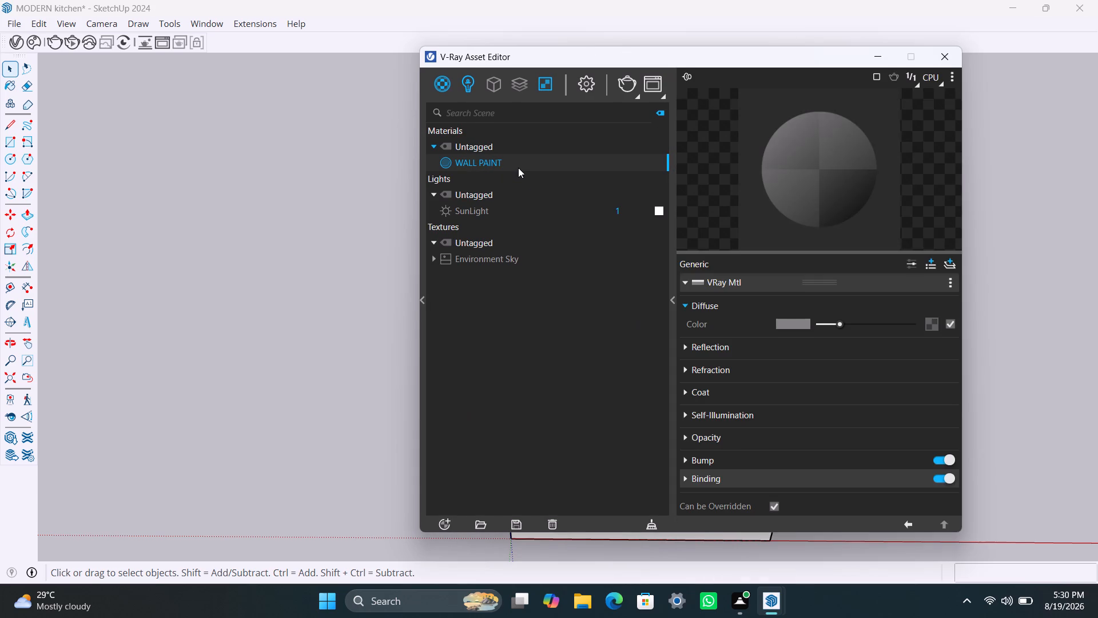
# Set the WALL PAINT diffuse colour to a warm beige of R 0.839, G 0.76, B 0.658.
pyautogui.click(791, 324)
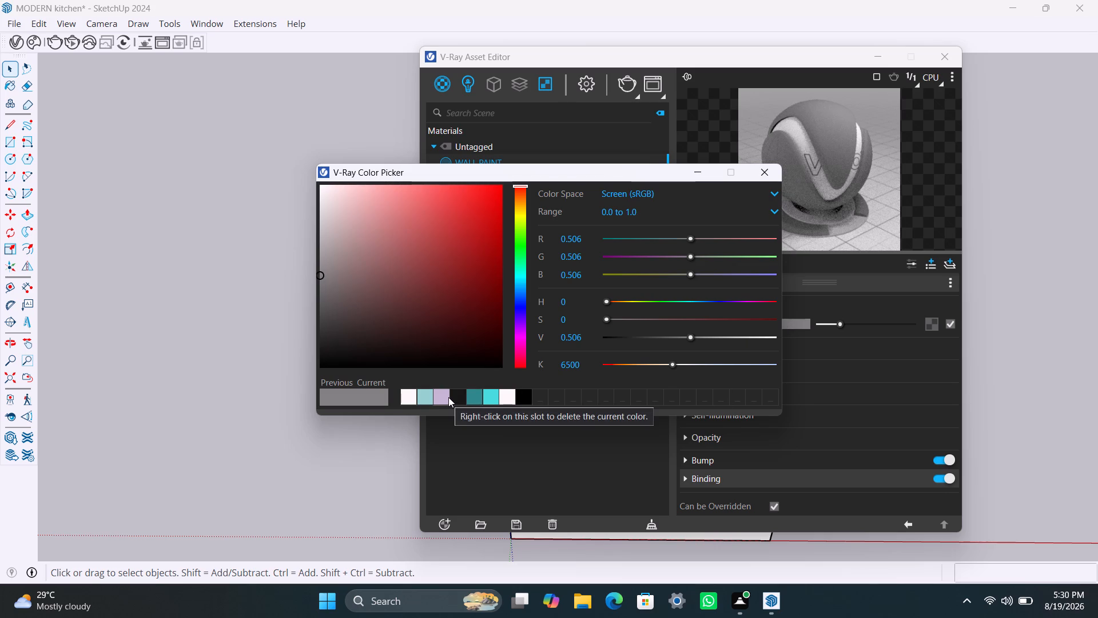
pyautogui.click(711, 275)
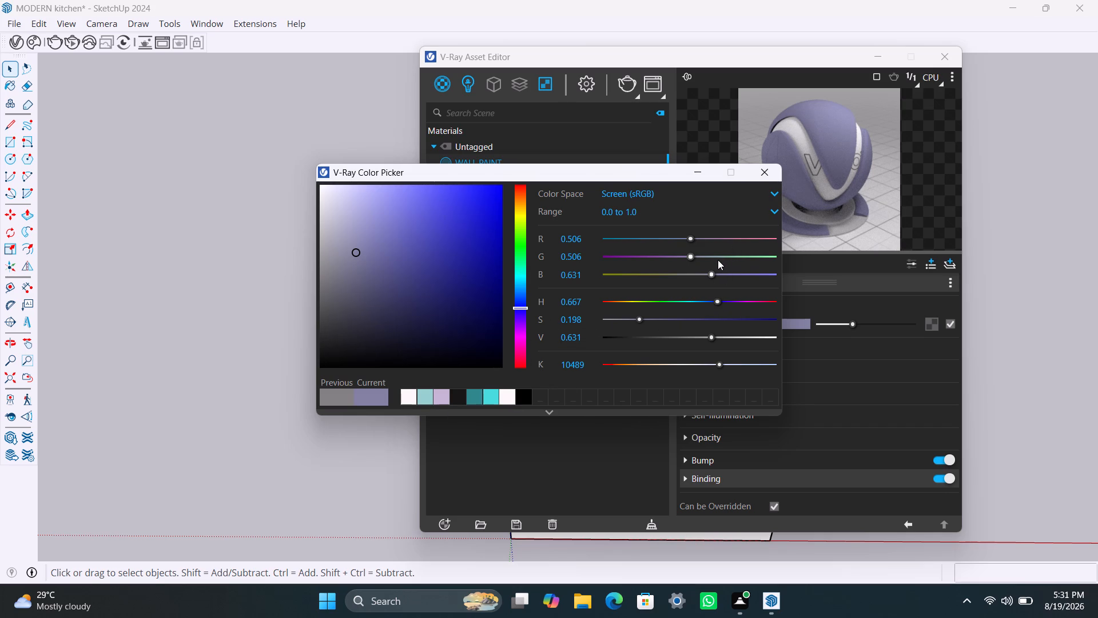
pyautogui.click(684, 366)
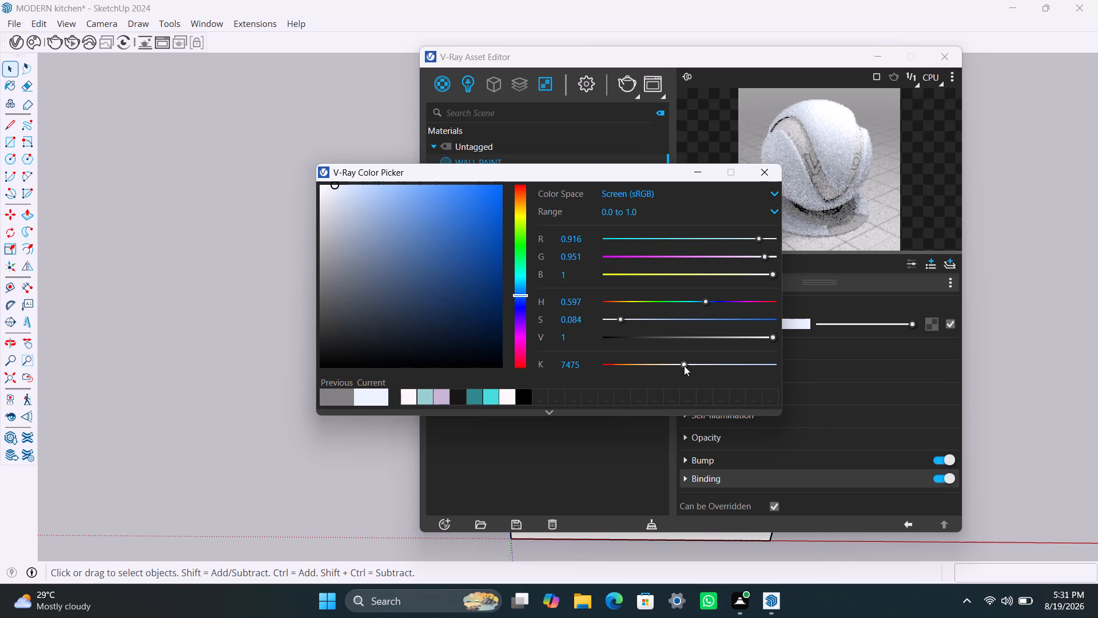
pyautogui.click(654, 365)
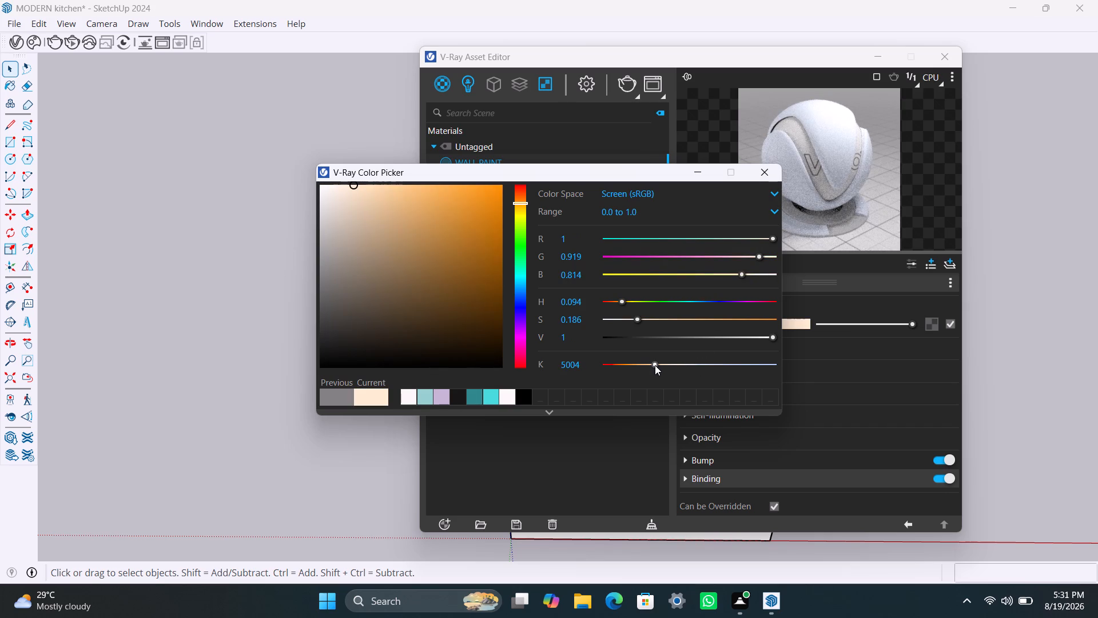
pyautogui.click(389, 217)
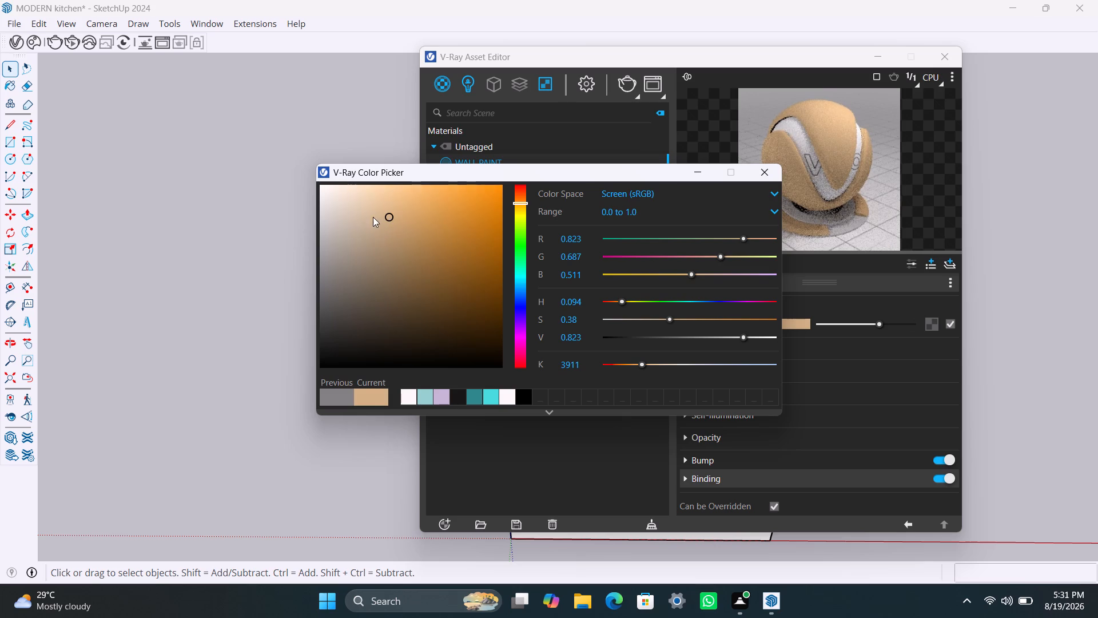
pyautogui.click(358, 212)
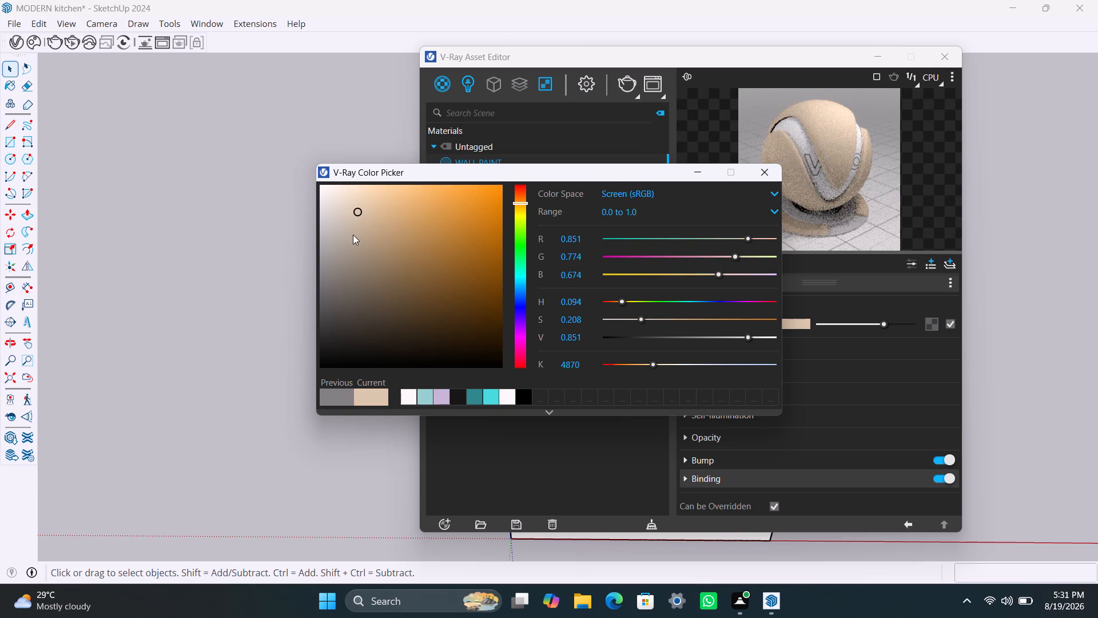
pyautogui.click(361, 236)
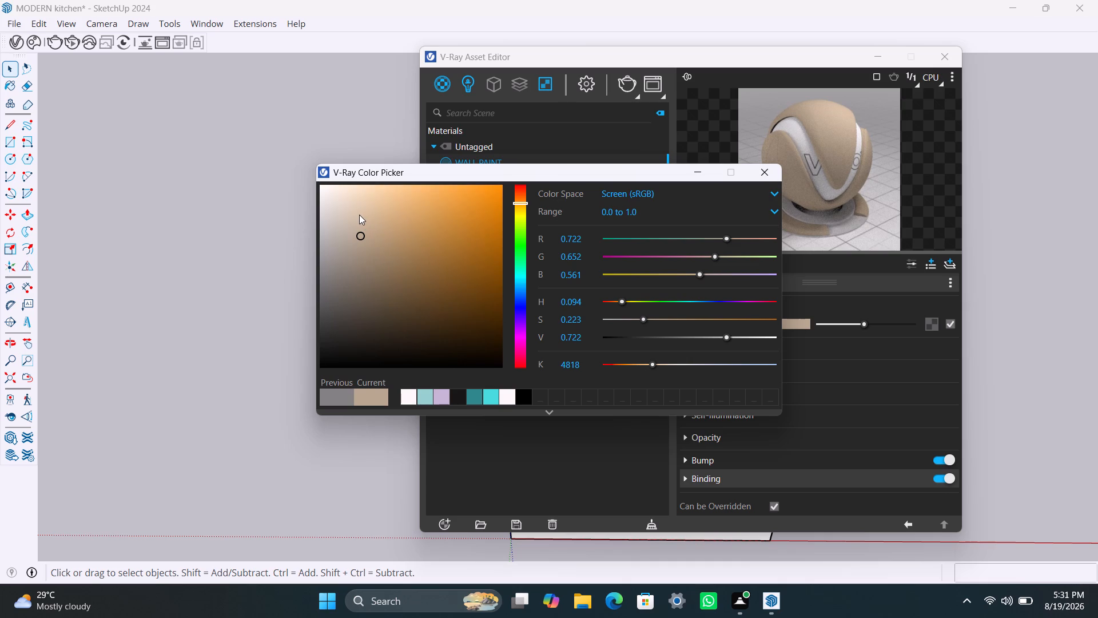
pyautogui.click(359, 215)
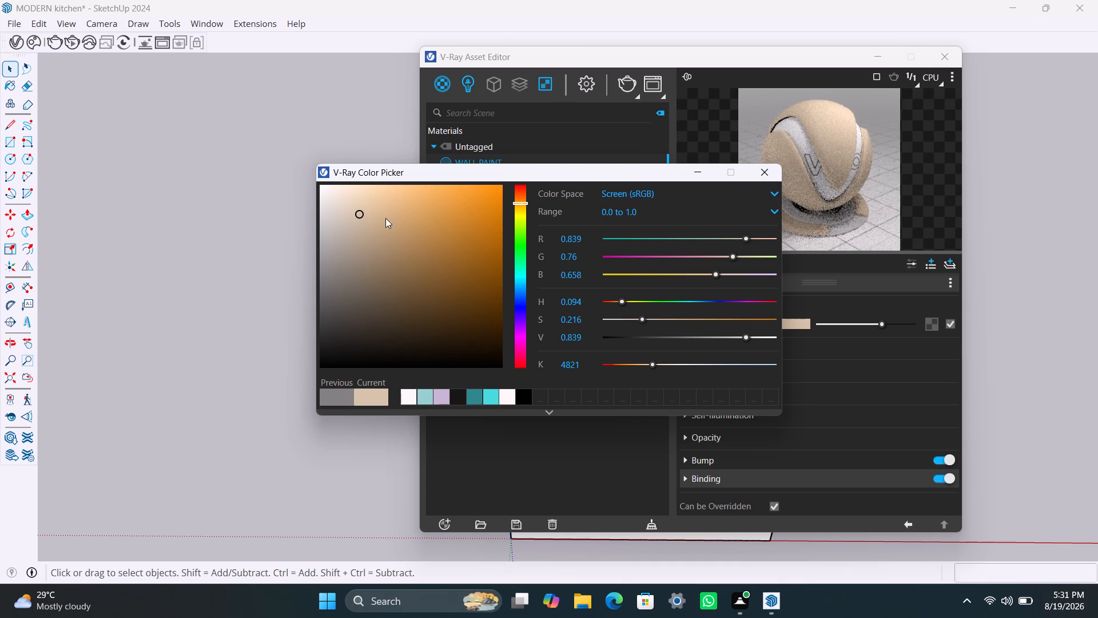
pyautogui.click(826, 237)
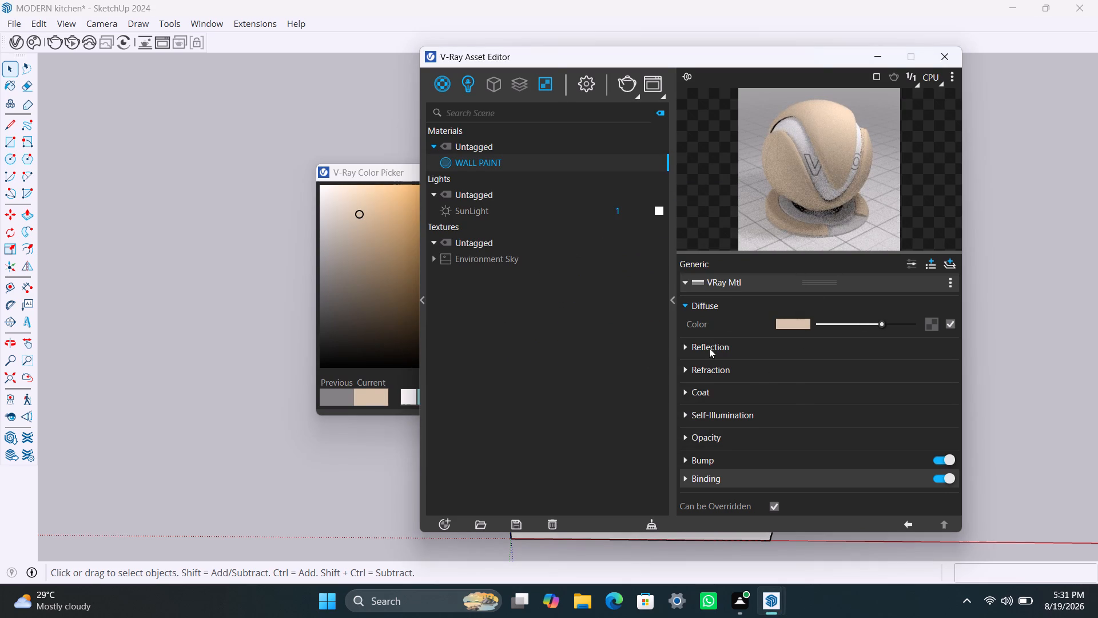
# Set the WALL PAINT material's reflection Surface Control to Use Roughness.
pyautogui.click(687, 349)
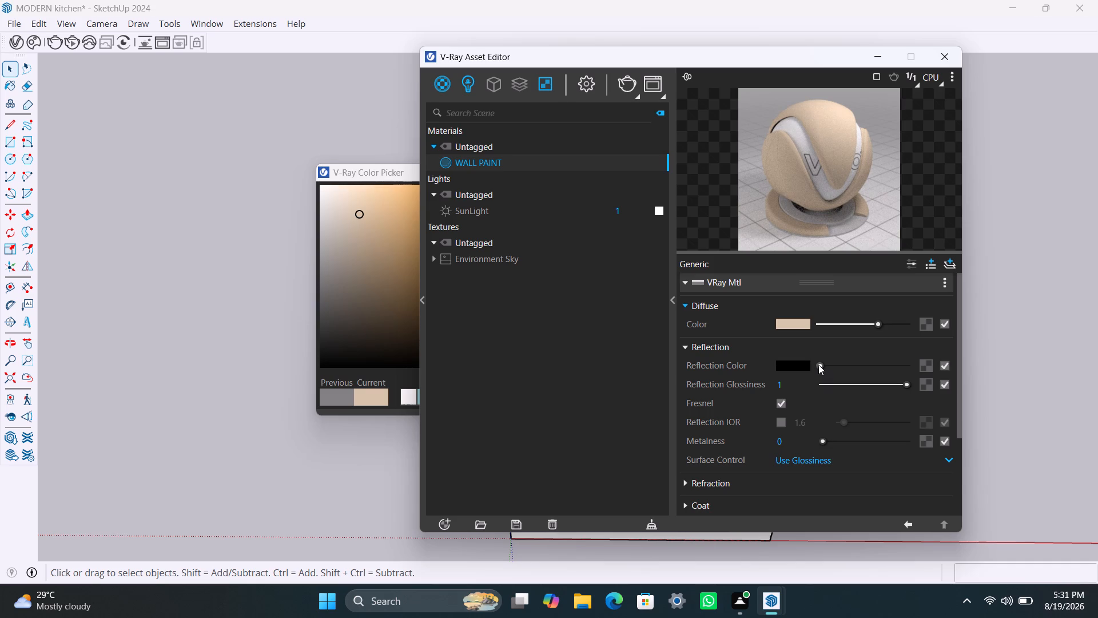
pyautogui.click(856, 462)
pyautogui.click(849, 497)
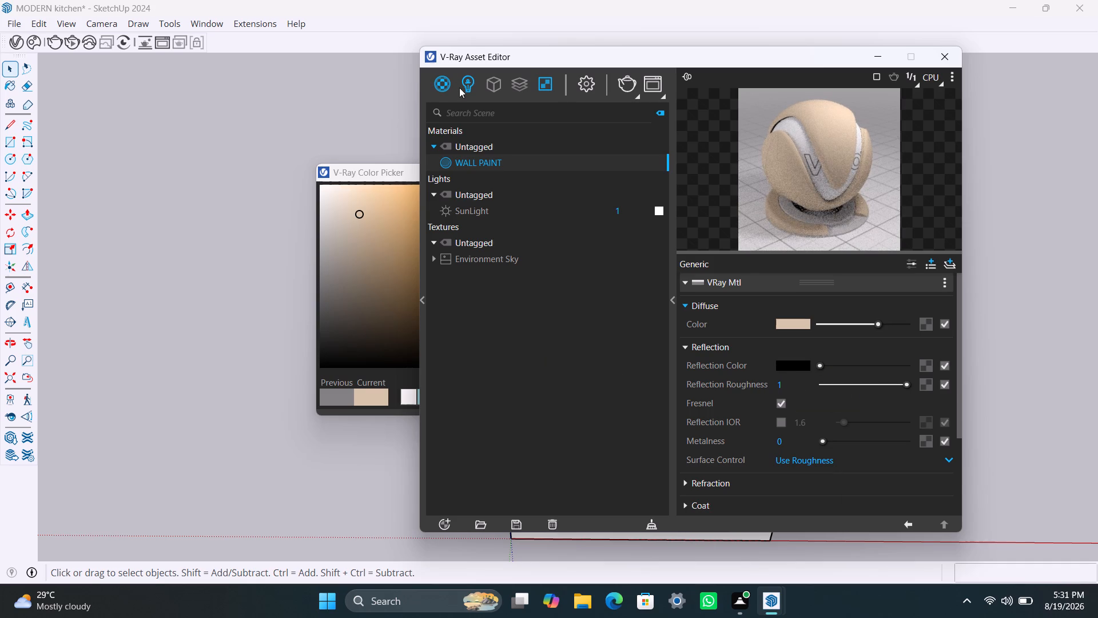
# Open the Chaos Cosmos library and look through the downloaded assets for a suitable wall material.
pyautogui.click(30, 40)
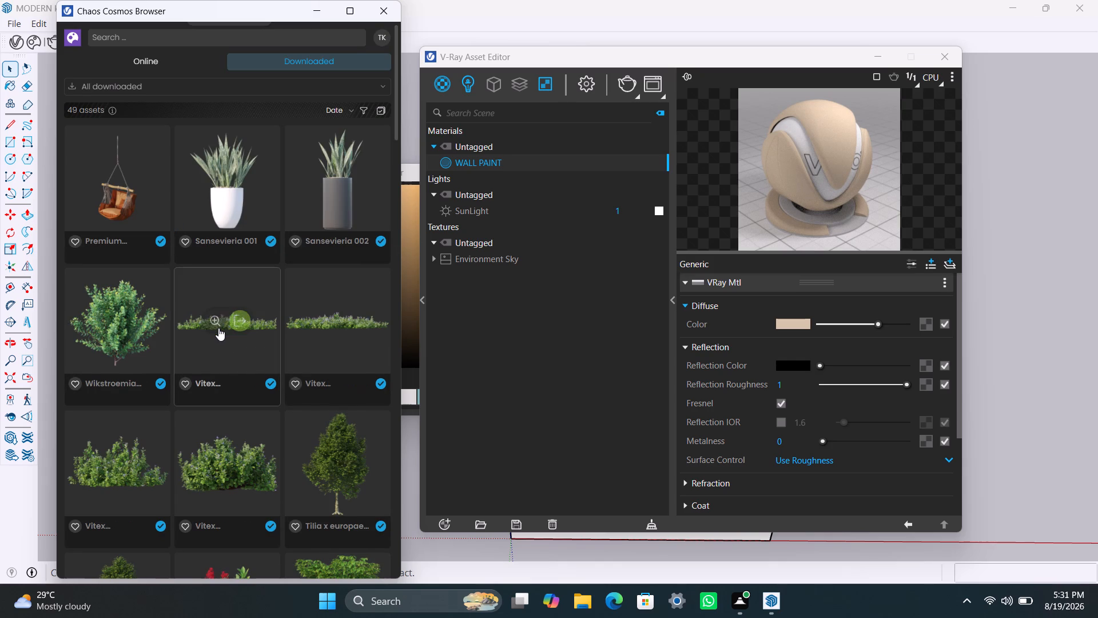
pyautogui.scroll(-8, 217, 328)
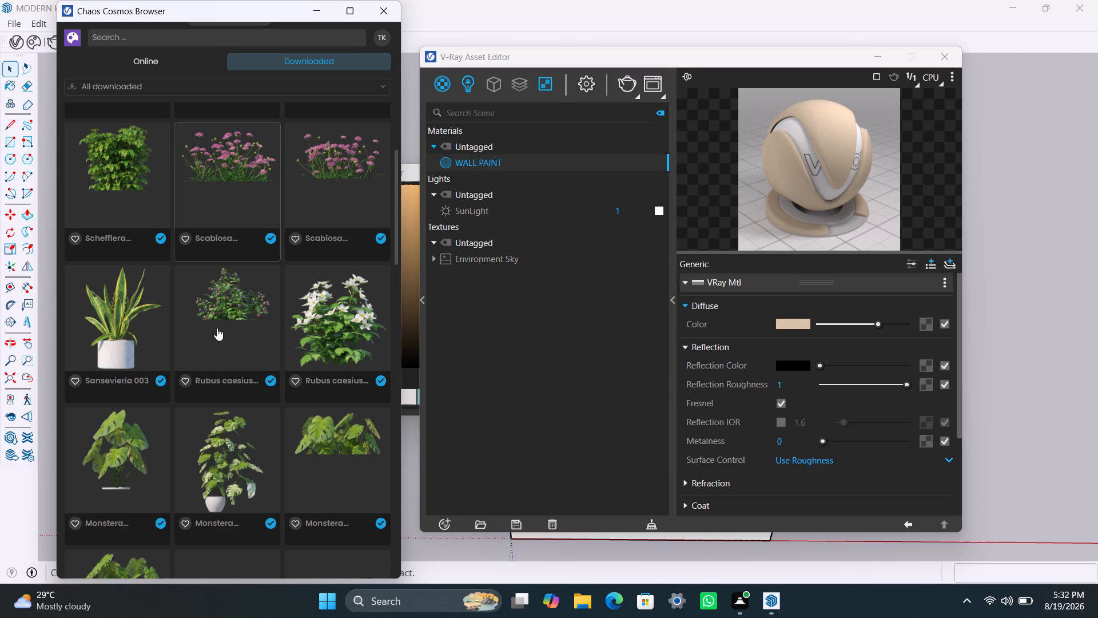
pyautogui.scroll(-4, 200, 319)
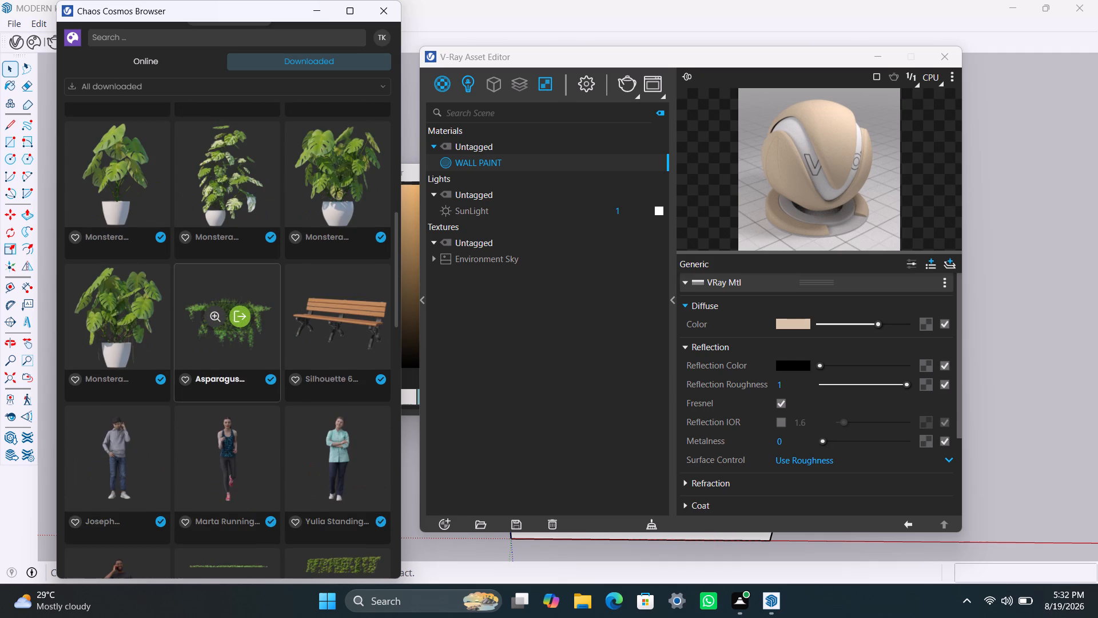
pyautogui.scroll(-7, 233, 349)
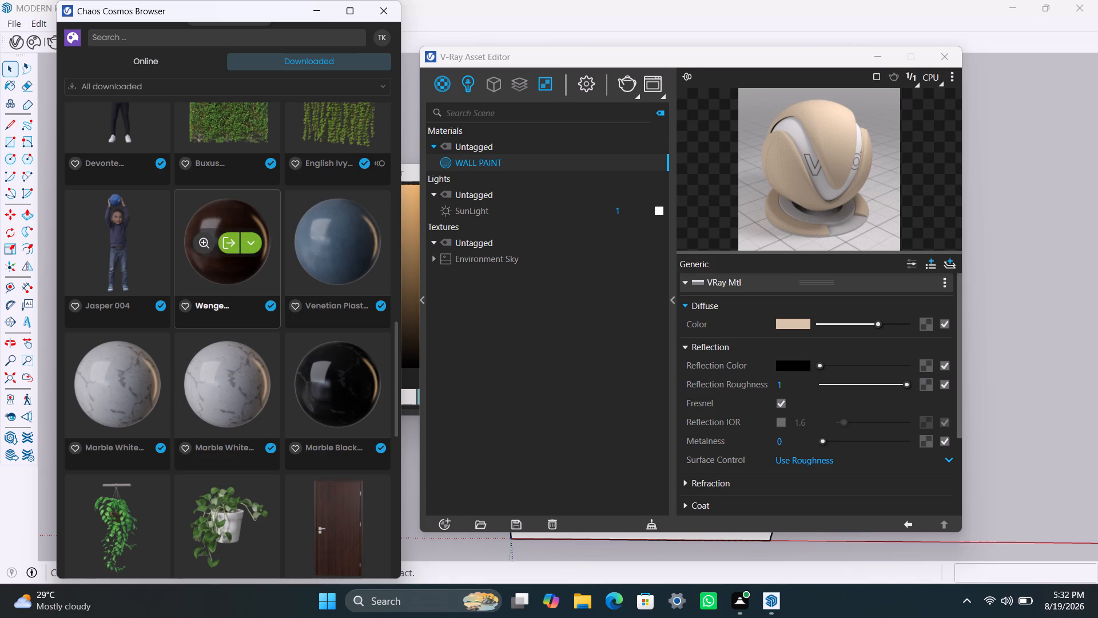
pyautogui.scroll(-6, 221, 290)
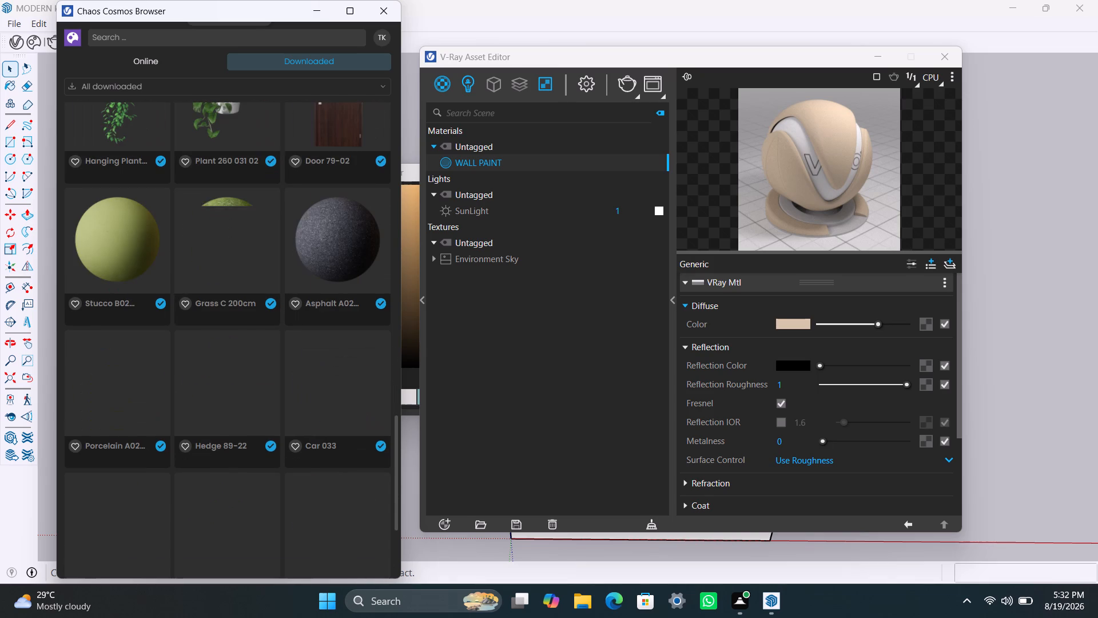
pyautogui.scroll(-3, 226, 290)
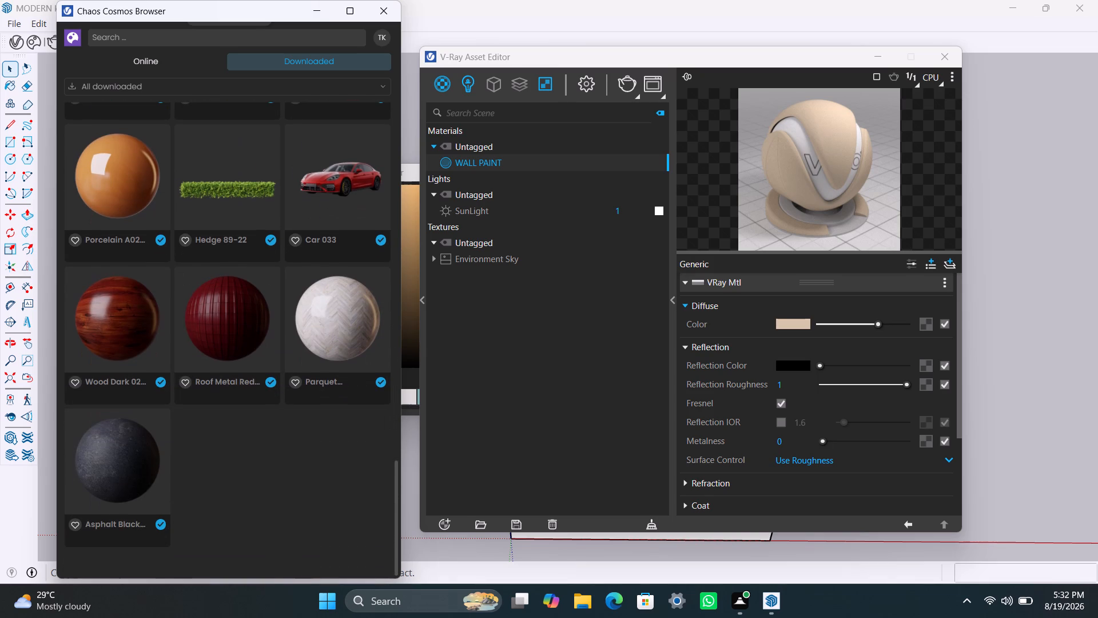
pyautogui.scroll(3, 226, 290)
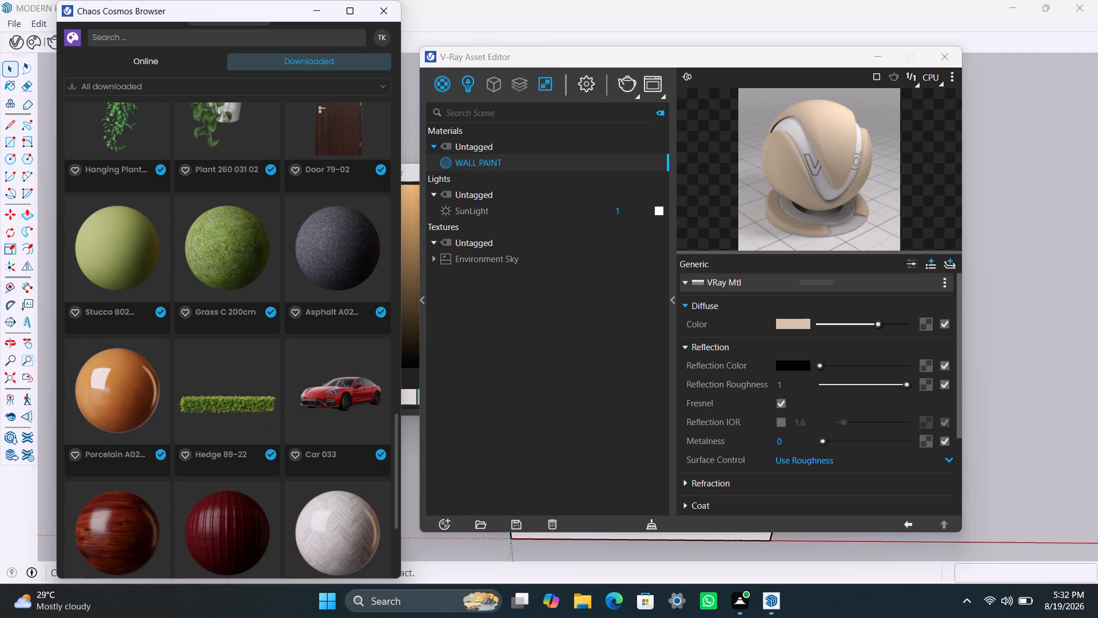
pyautogui.scroll(3, 289, 260)
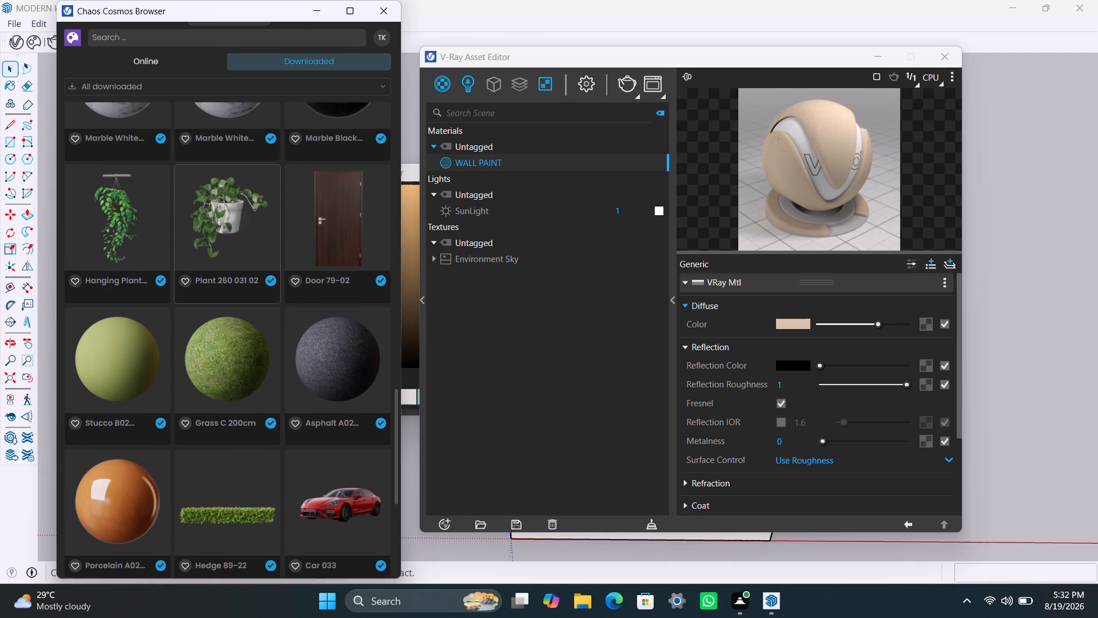
# Search the online Cosmos materials for wall paint and choose the suggestion Wall Paint Autumn Maple Matte 300cm.
pyautogui.click(163, 64)
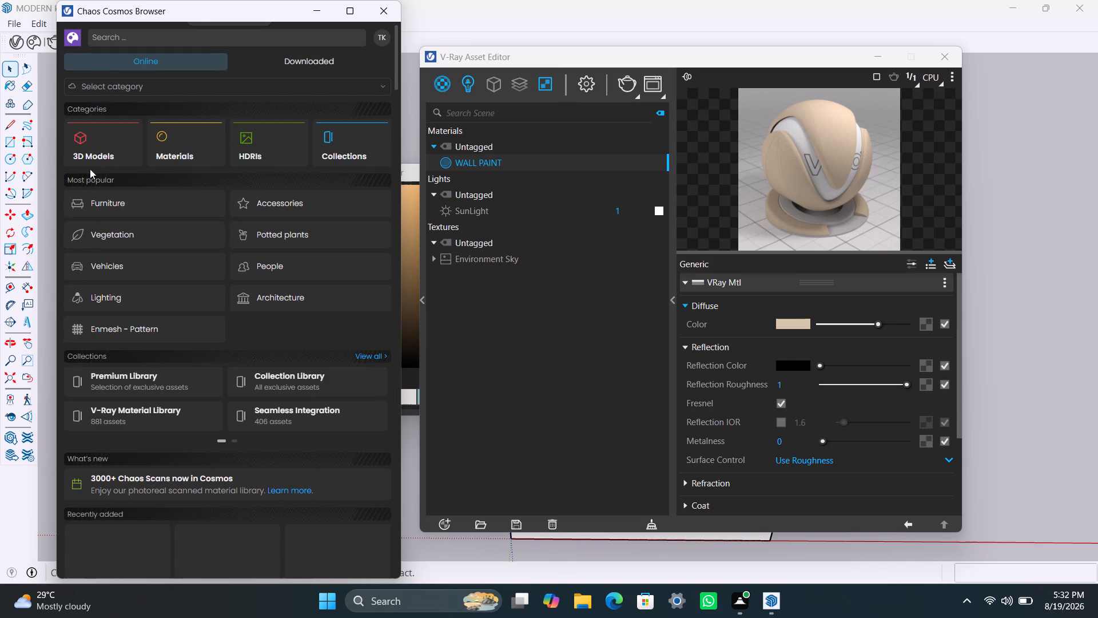
pyautogui.click(172, 159)
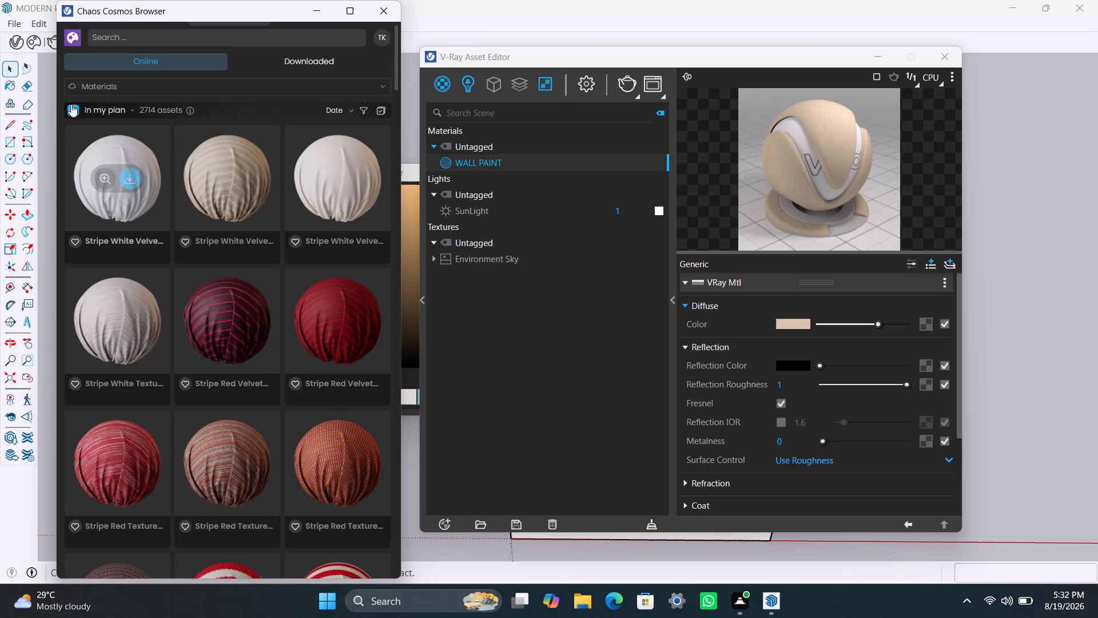
pyautogui.scroll(-4, 252, 322)
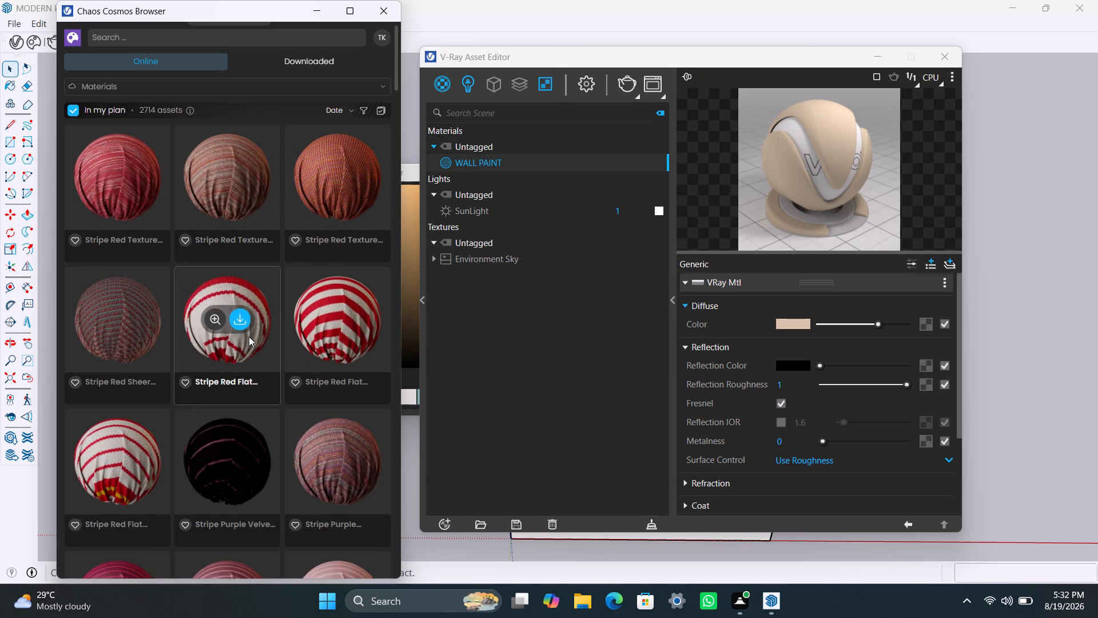
pyautogui.scroll(5, 250, 310)
pyautogui.scroll(3, 262, 249)
pyautogui.click(150, 41)
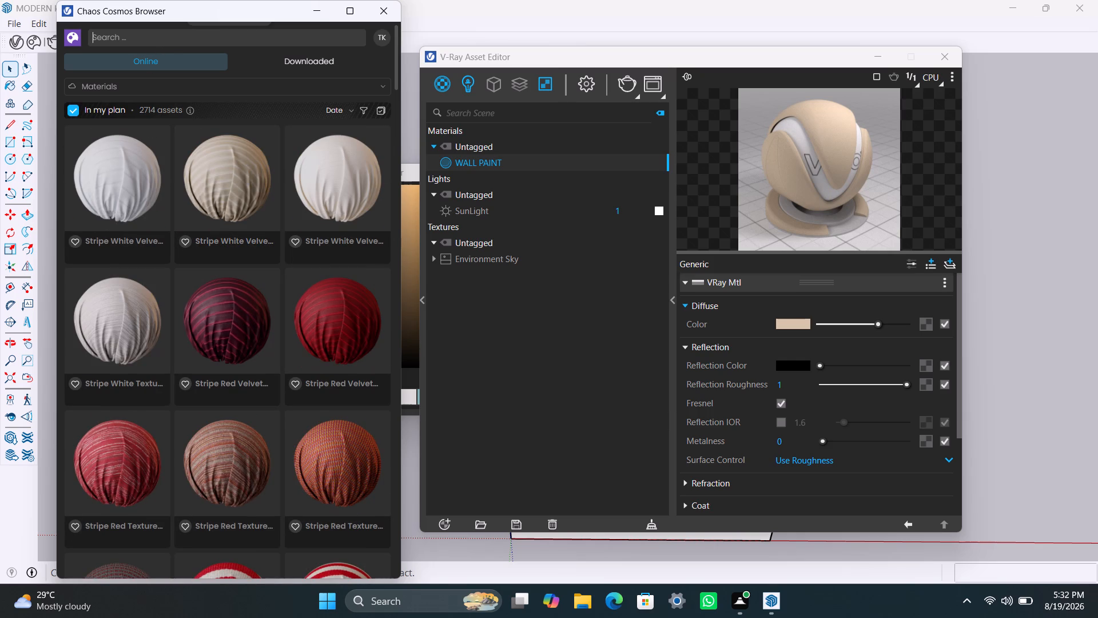
pyautogui.write('WALL')
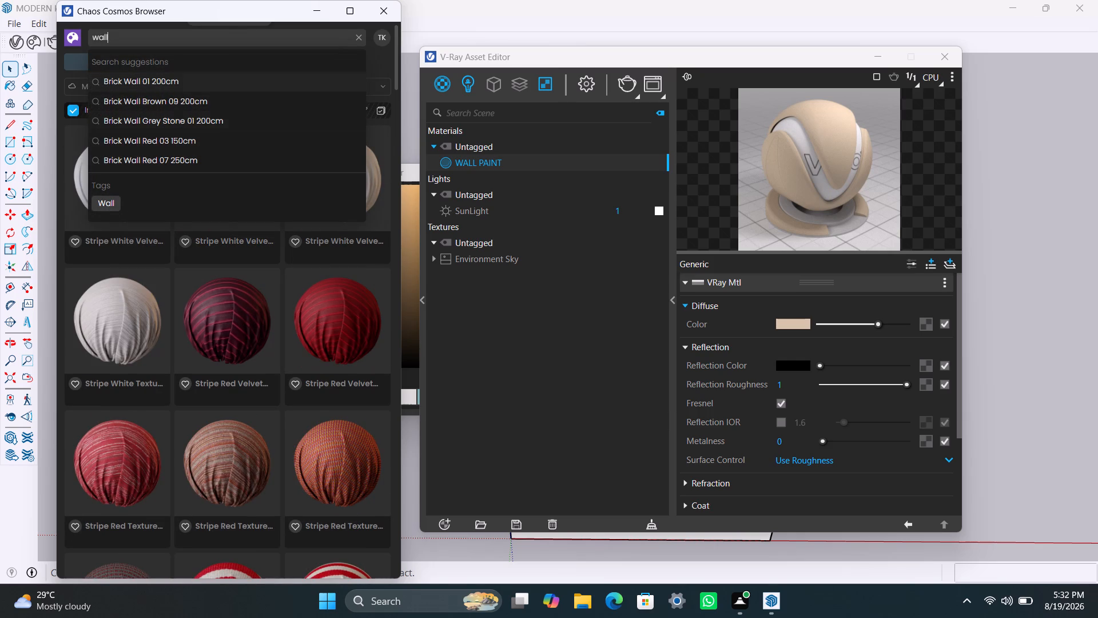
pyautogui.press('space')
pyautogui.write('PAINT')
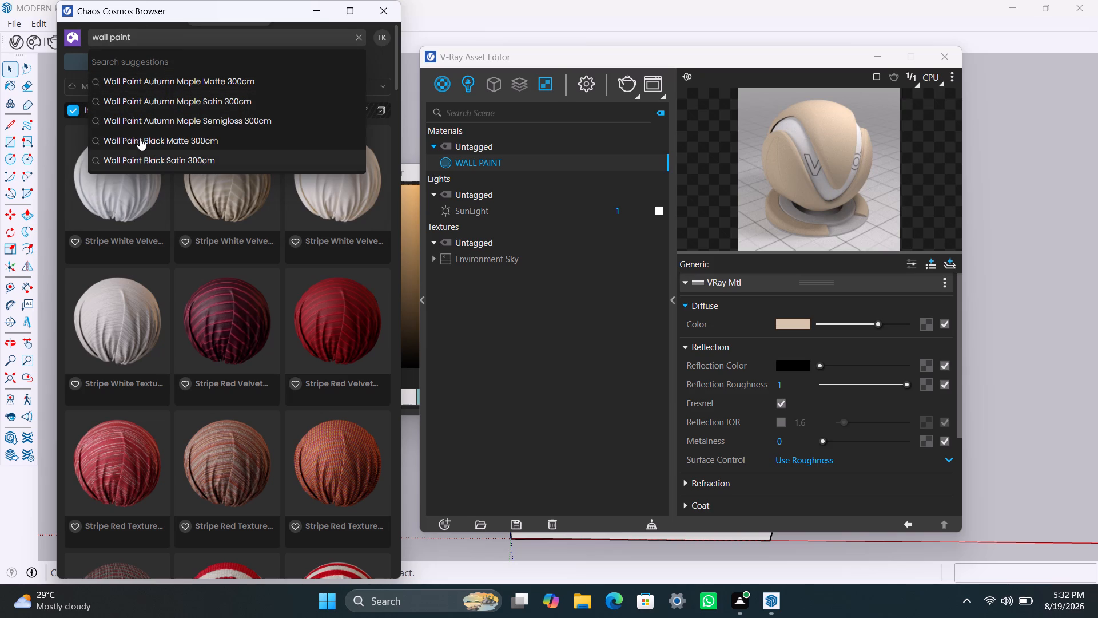
pyautogui.click(146, 85)
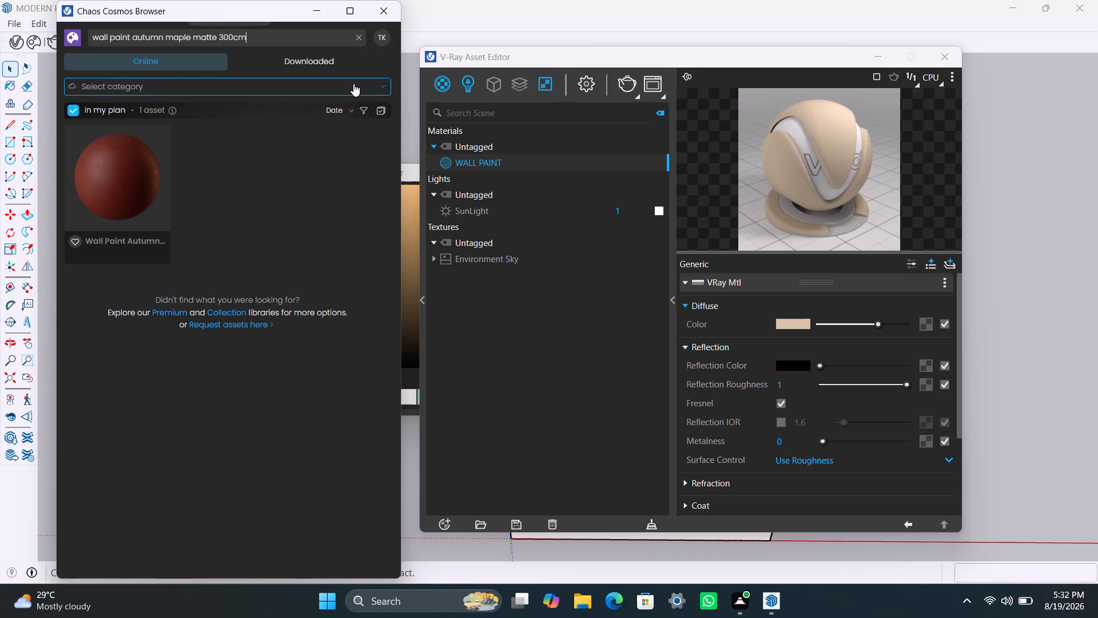
# Switch the Cosmos category to Materials and examine the subcategories under Materials, HDRIs, Collections and 3D Models.
pyautogui.click(383, 83)
pyautogui.click(131, 137)
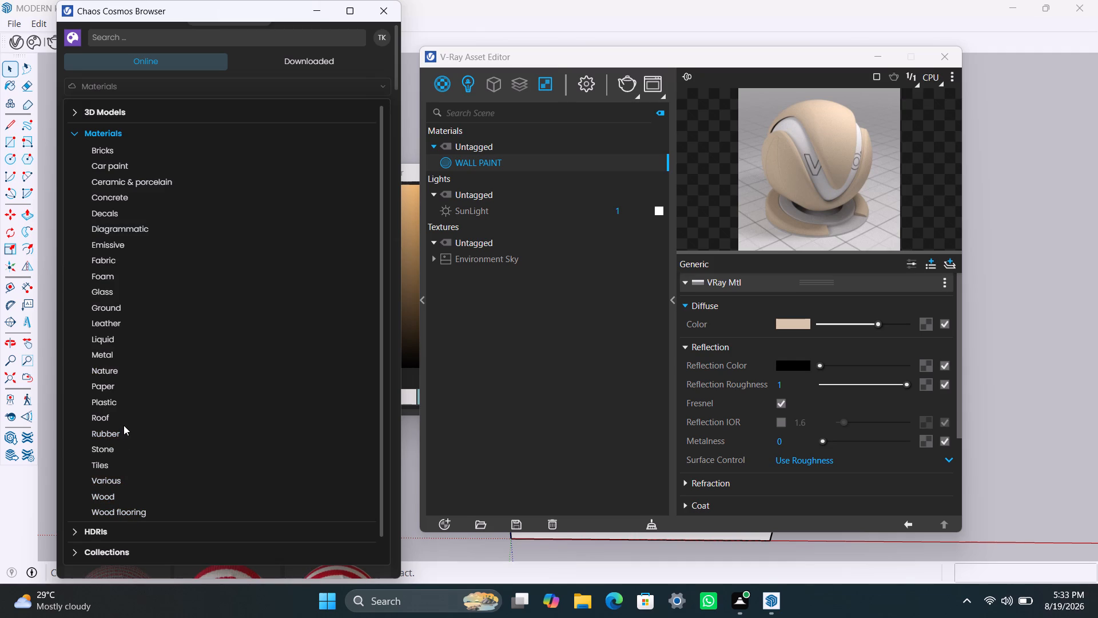
pyautogui.scroll(-4, 205, 438)
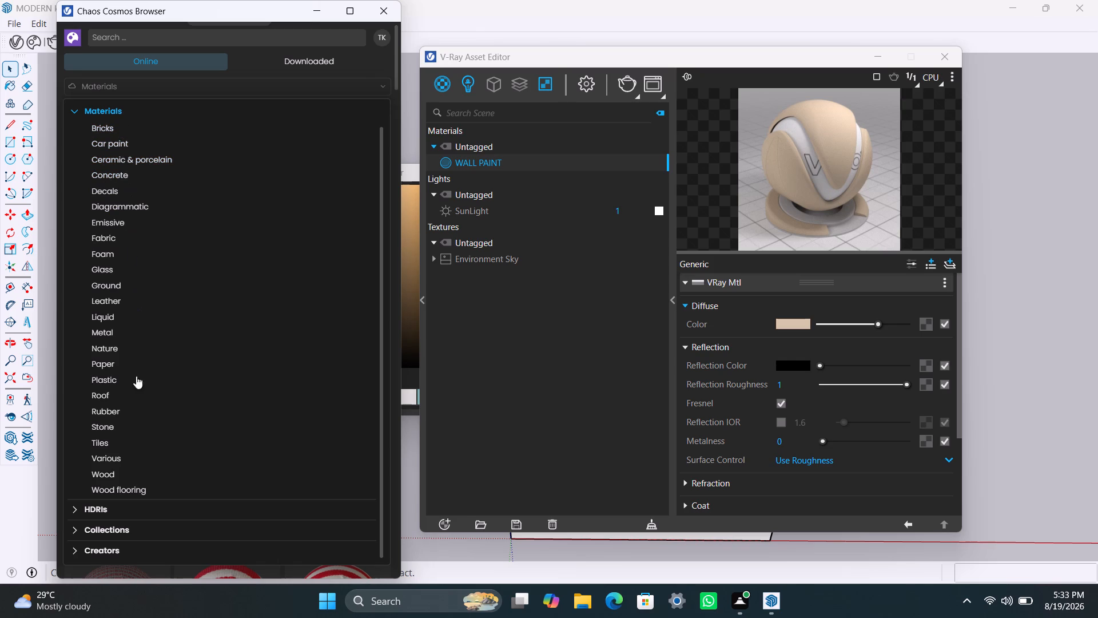
pyautogui.scroll(-1, 140, 476)
pyautogui.click(79, 510)
pyautogui.scroll(-3, 133, 505)
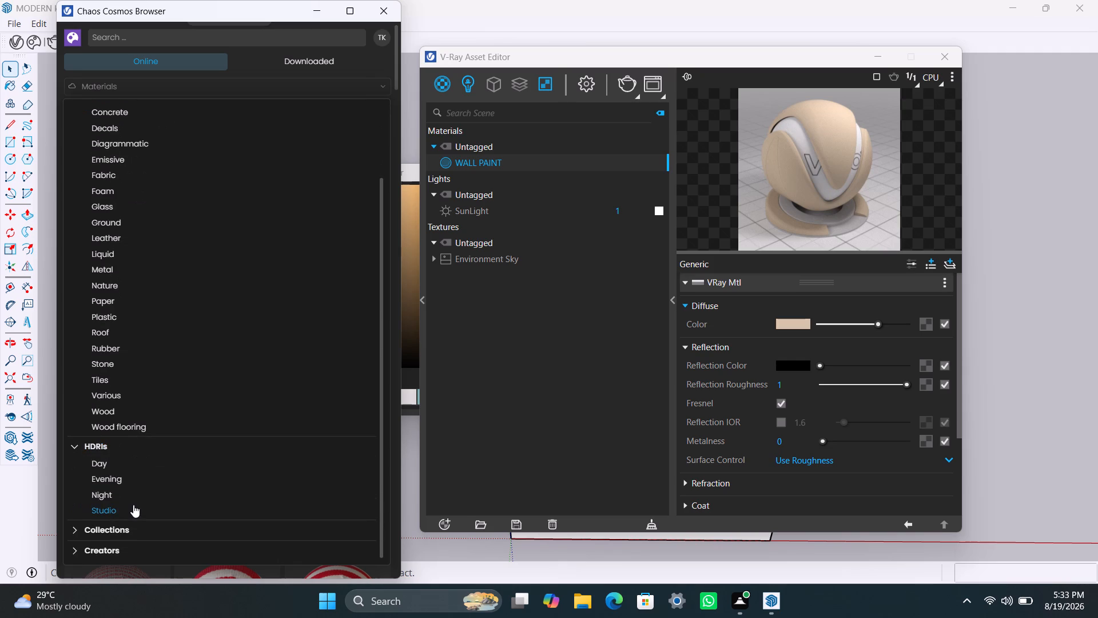
pyautogui.click(76, 529)
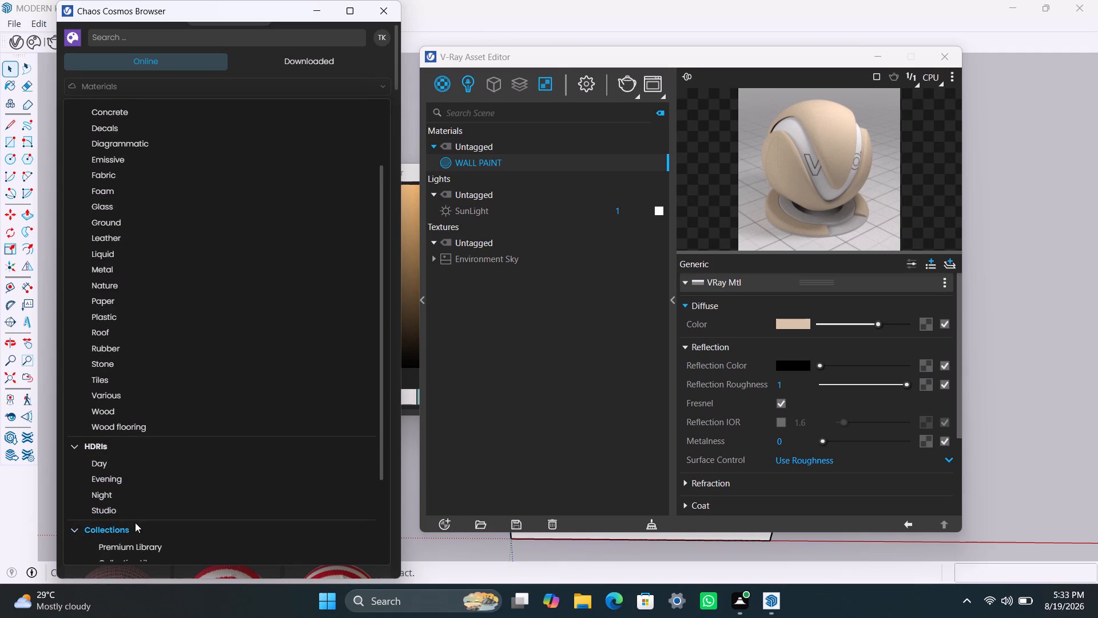
pyautogui.scroll(-7, 142, 514)
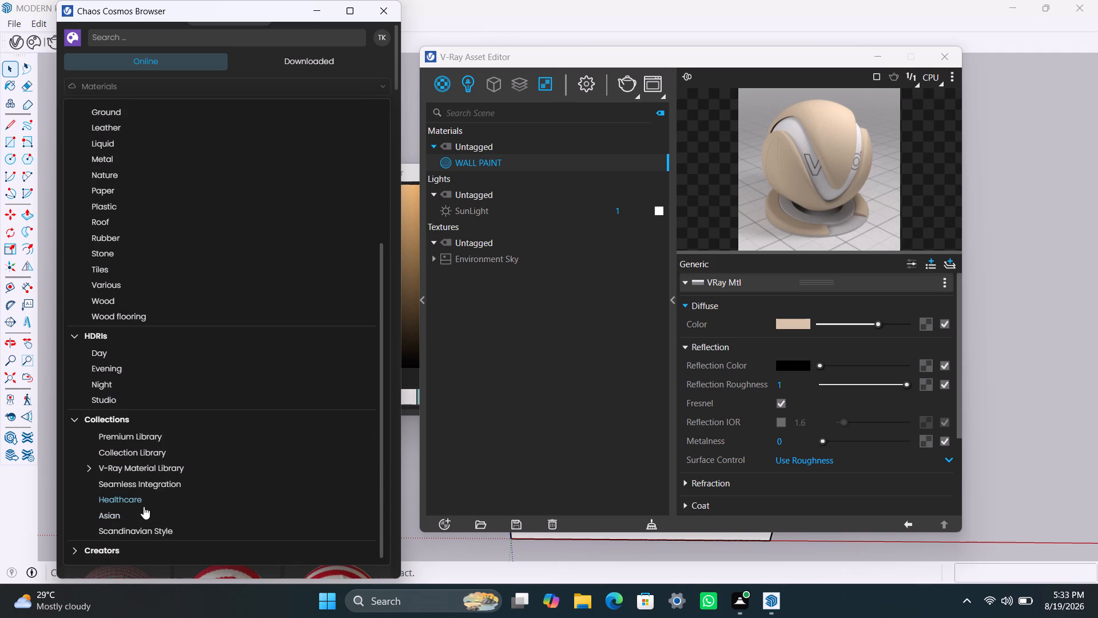
pyautogui.scroll(12, 168, 406)
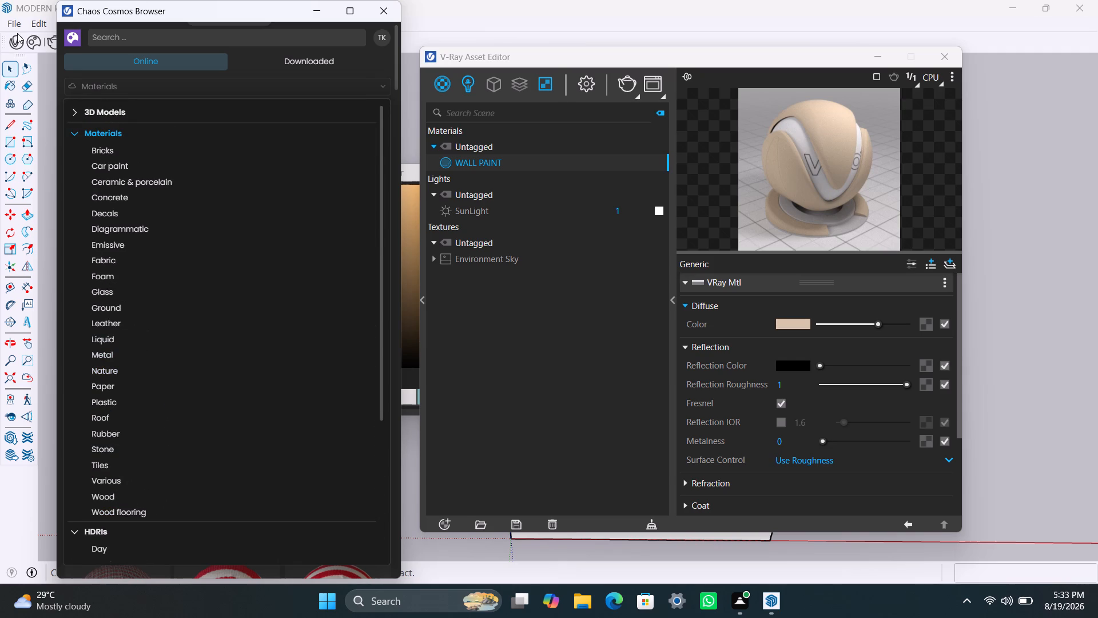
pyautogui.click(80, 109)
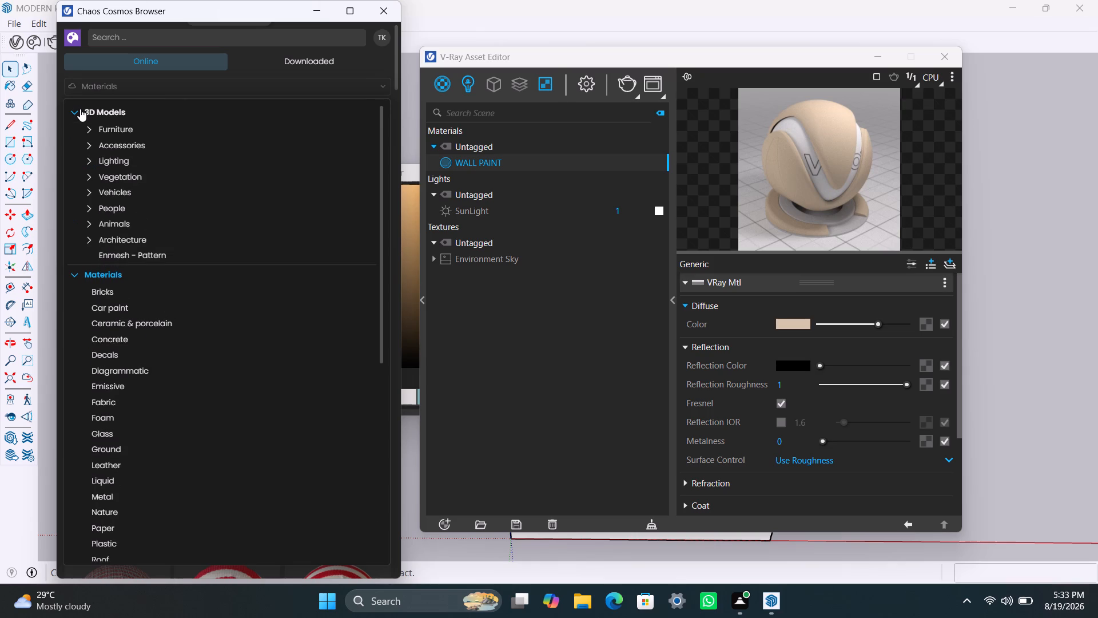
pyautogui.click(80, 109)
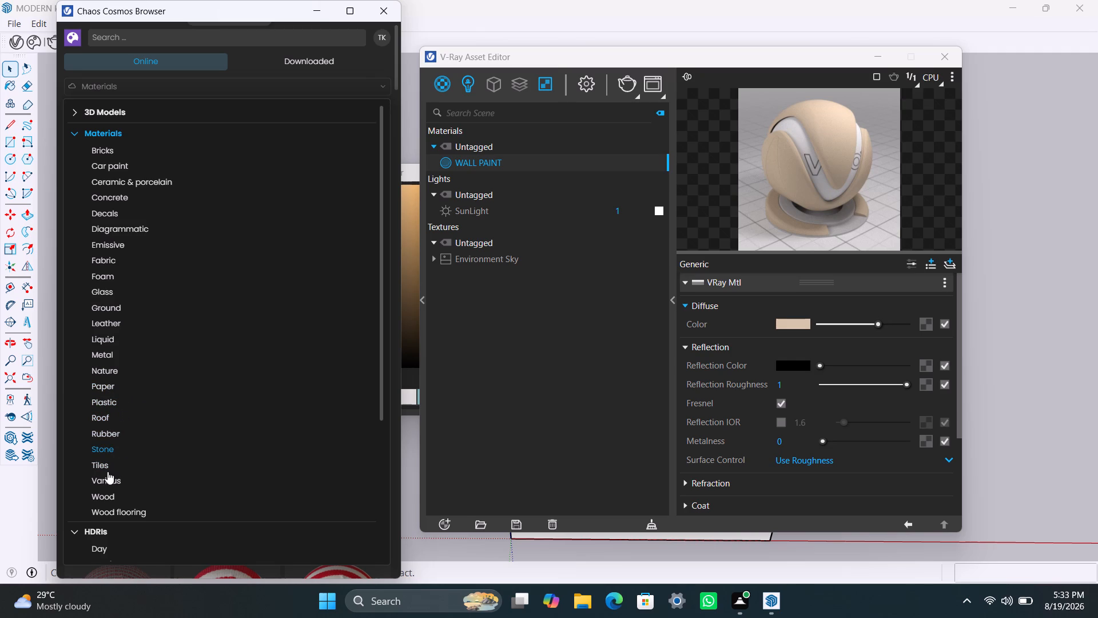
# Show the Various subcategory of Cosmos materials and look through it for a wall finish.
pyautogui.click(118, 486)
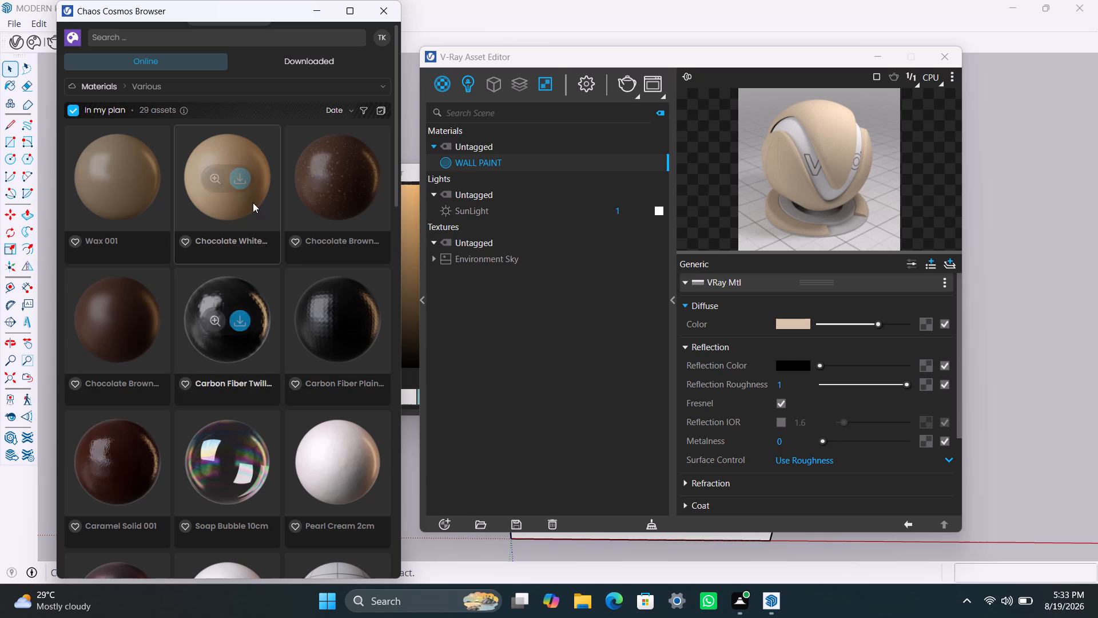
pyautogui.scroll(-2, 266, 310)
pyautogui.scroll(-3, 269, 375)
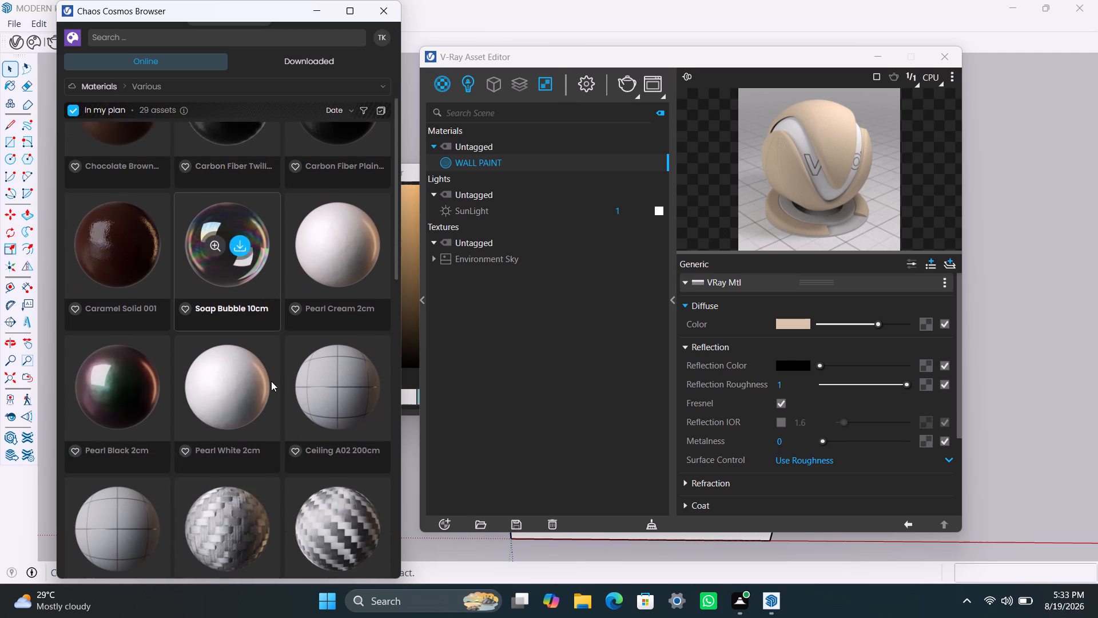
pyautogui.scroll(-1, 276, 432)
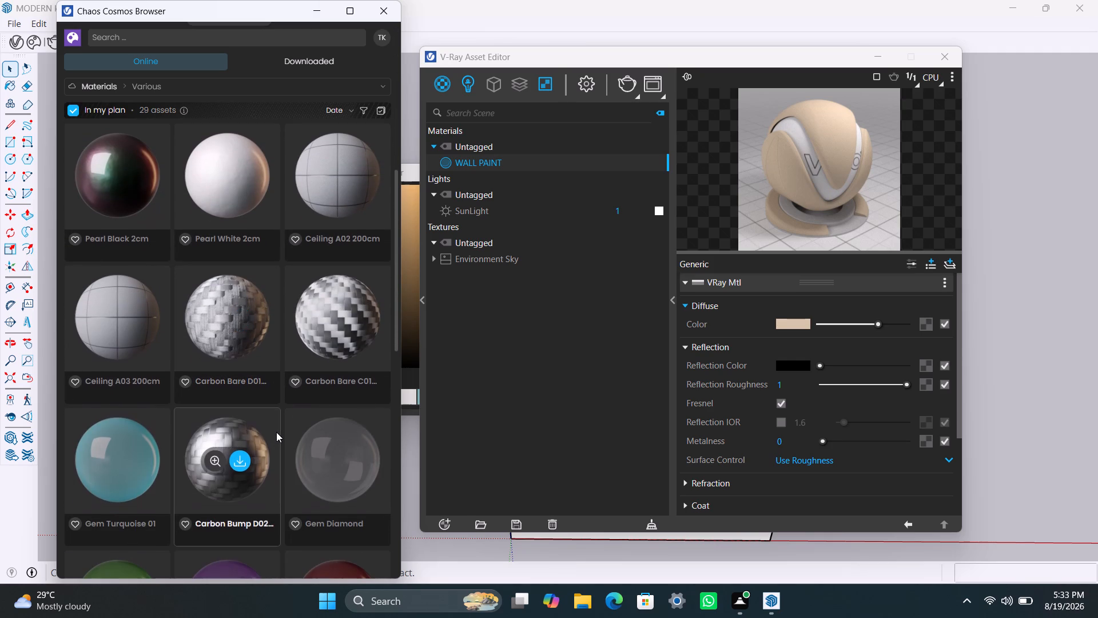
pyautogui.scroll(-6, 276, 432)
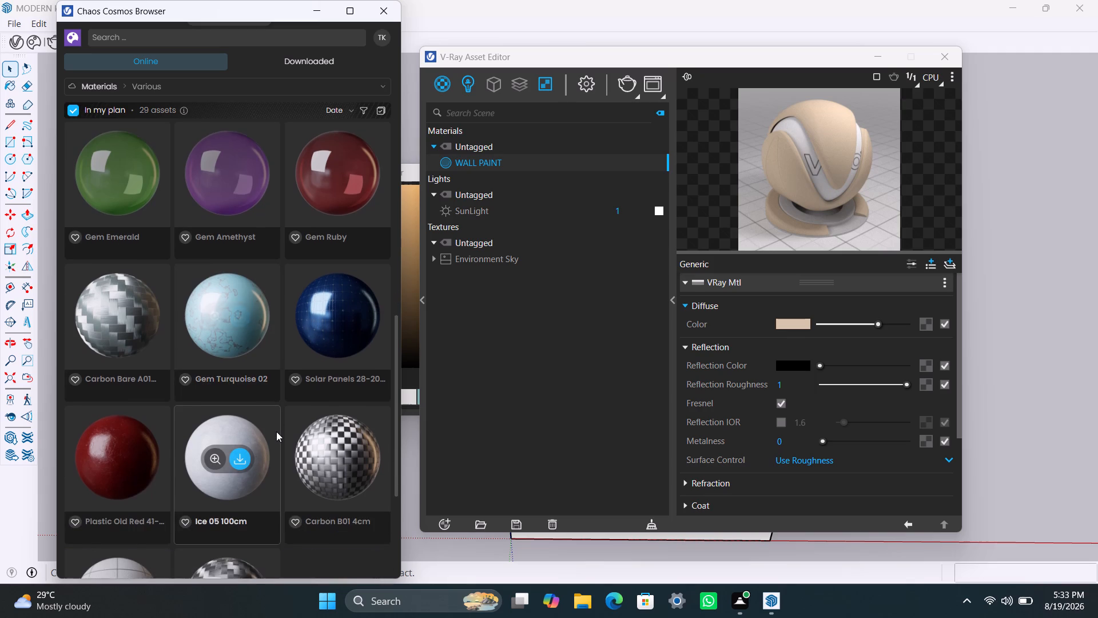
pyautogui.scroll(-3, 276, 431)
pyautogui.scroll(5, 277, 418)
pyautogui.scroll(4, 272, 344)
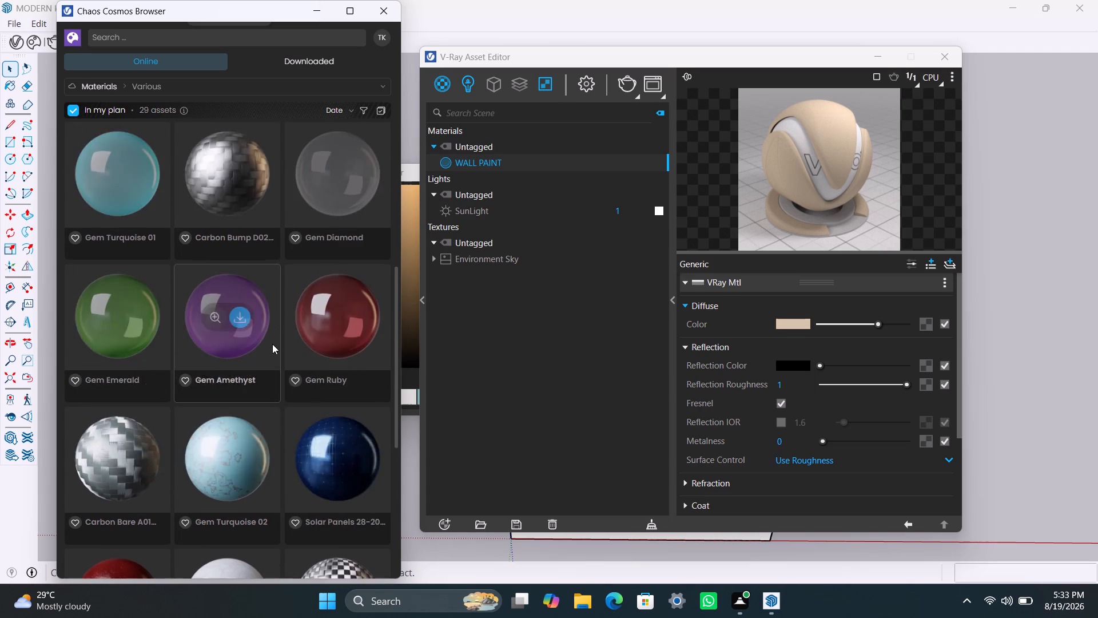
pyautogui.scroll(7, 272, 344)
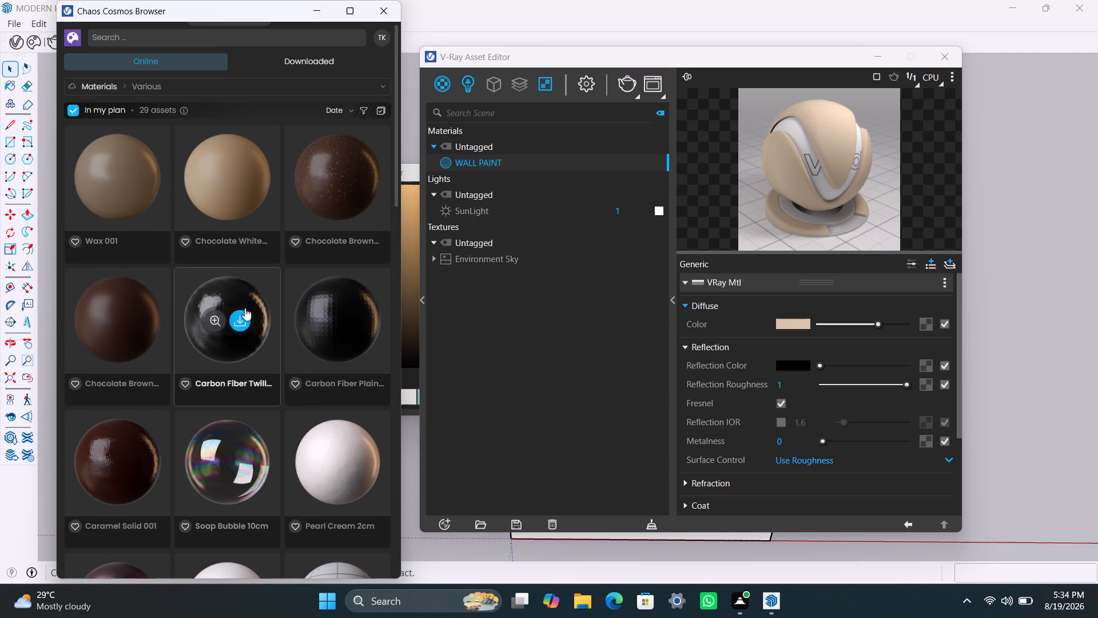
# Download the Chocolate White 001 material from Cosmos and import it into the scene.
pyautogui.click(234, 177)
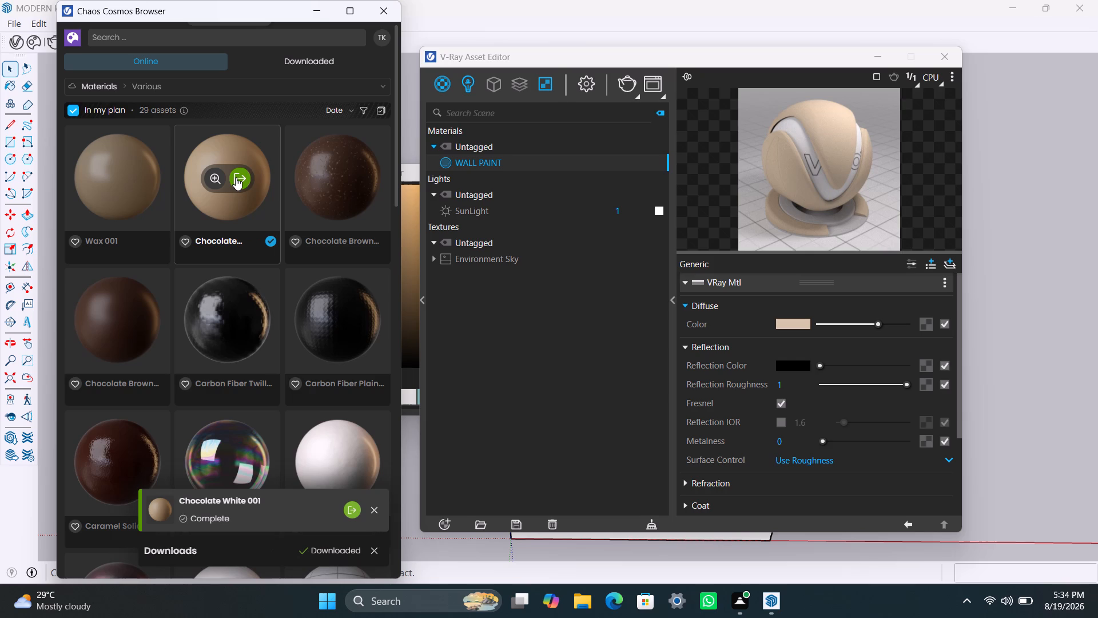
pyautogui.click(349, 508)
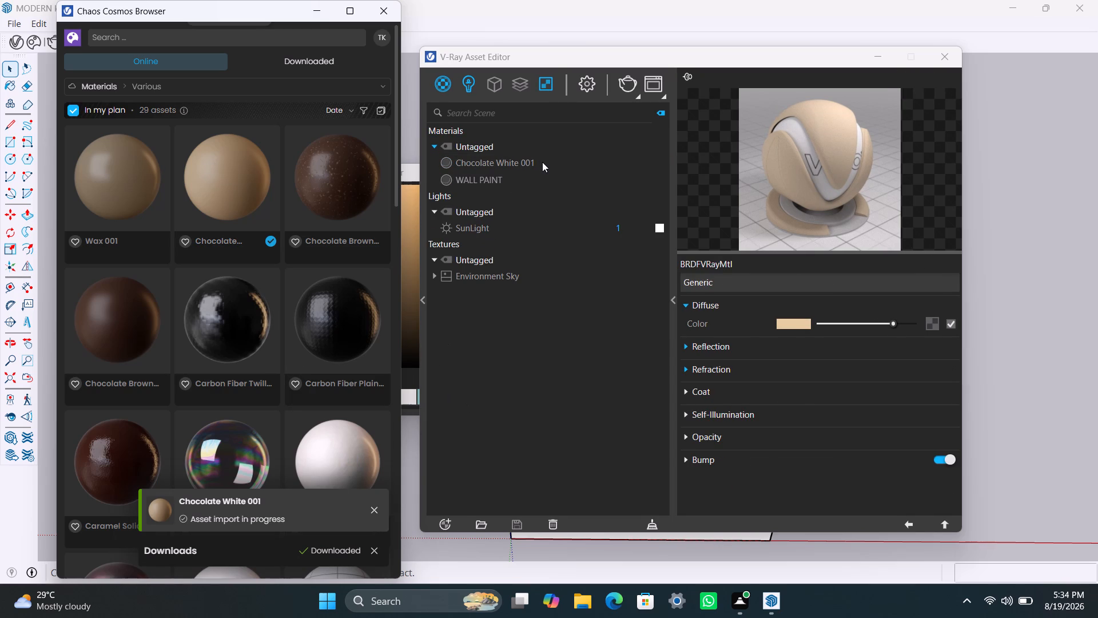
# Rename the imported Chocolate White 001 material as Chocolate White WALL PAINT.
pyautogui.click(542, 162)
pyautogui.click(542, 162)
pyautogui.rightClick(542, 162)
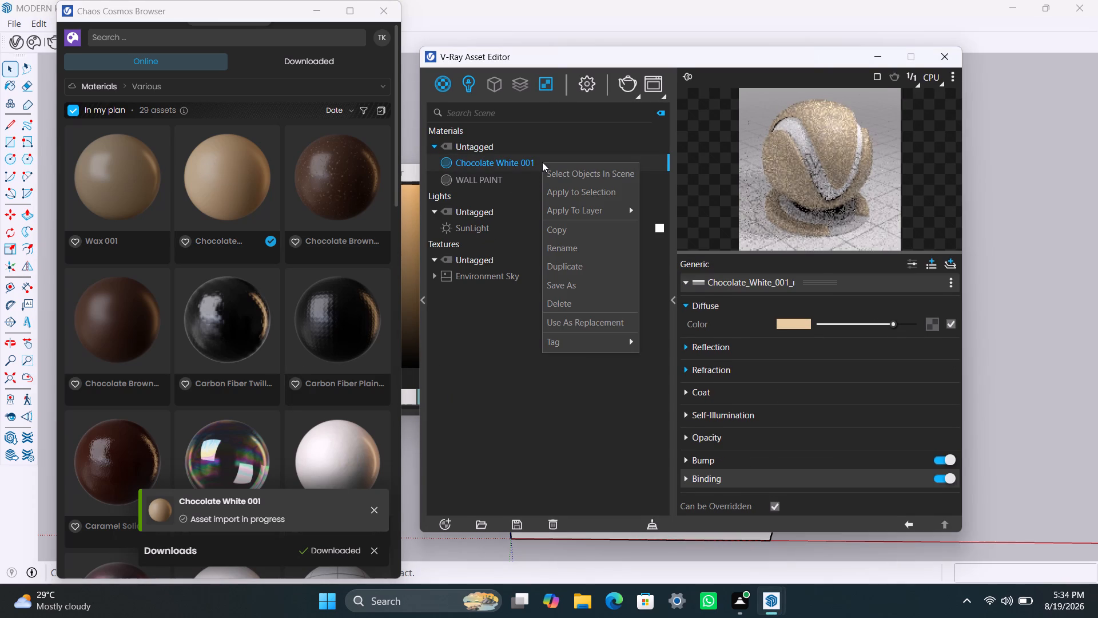
pyautogui.click(582, 247)
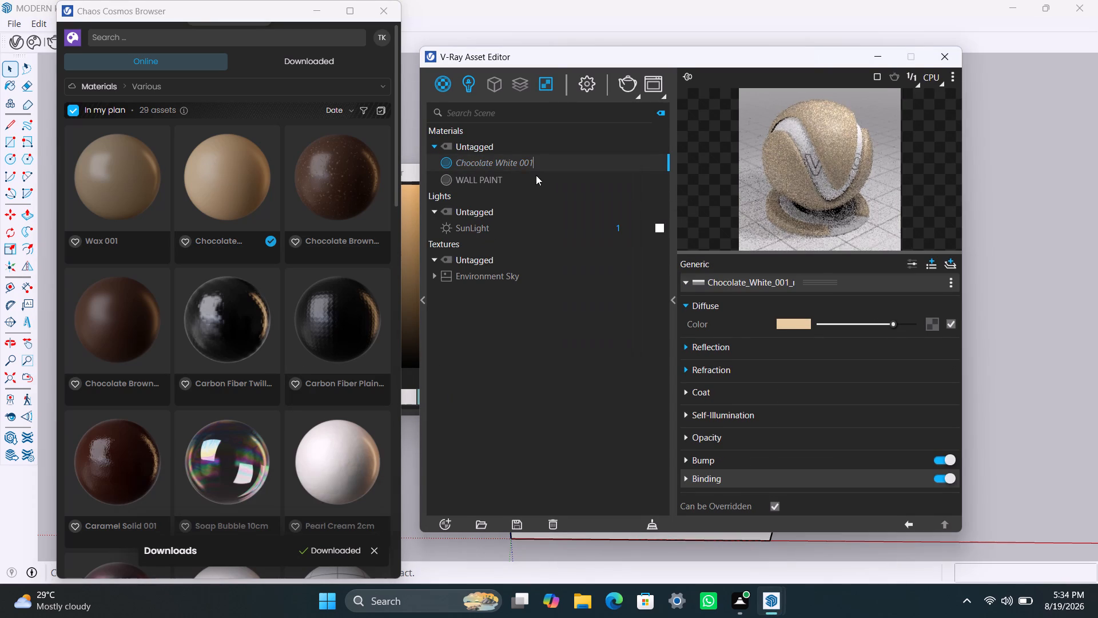
pyautogui.click(545, 155)
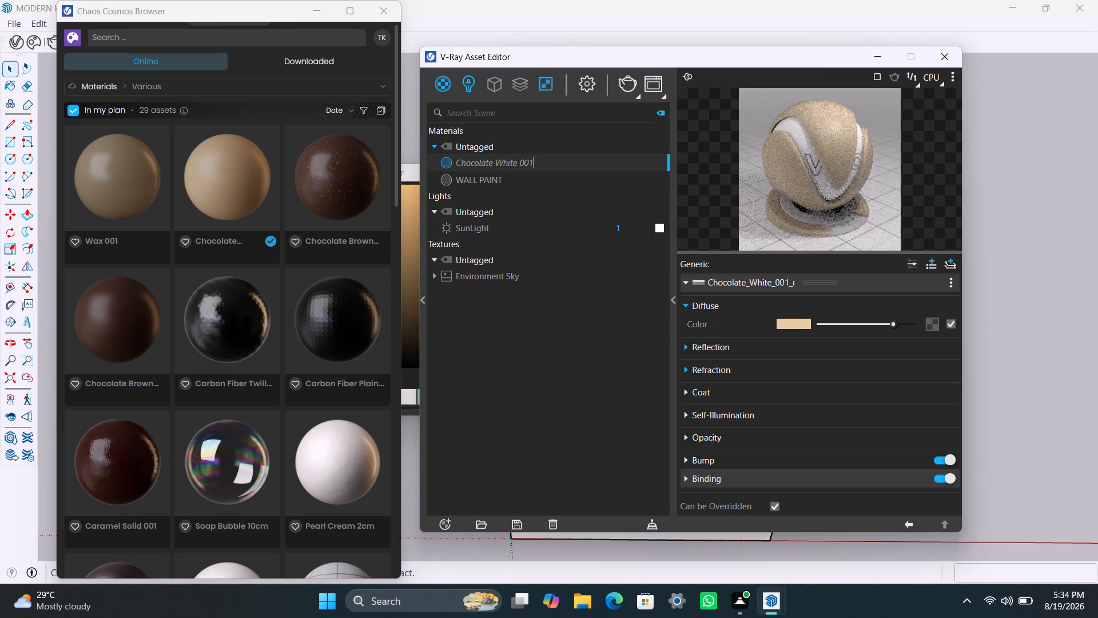
pyautogui.moveTo(535, 159); pyautogui.dragTo(519, 171)
pyautogui.write('WALL PAINT')
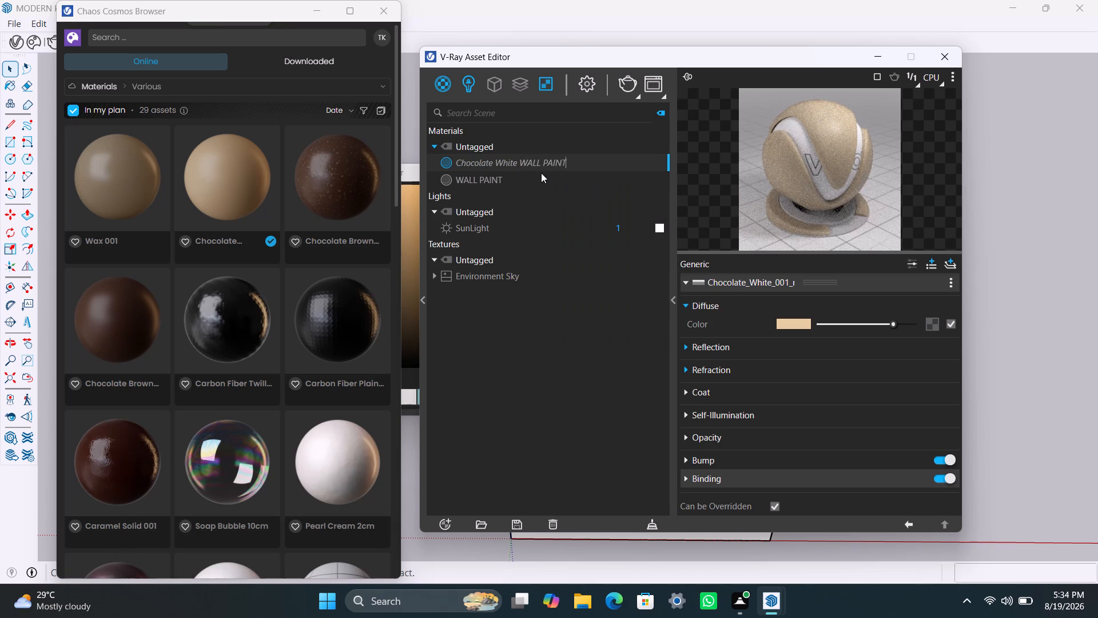
pyautogui.click(560, 286)
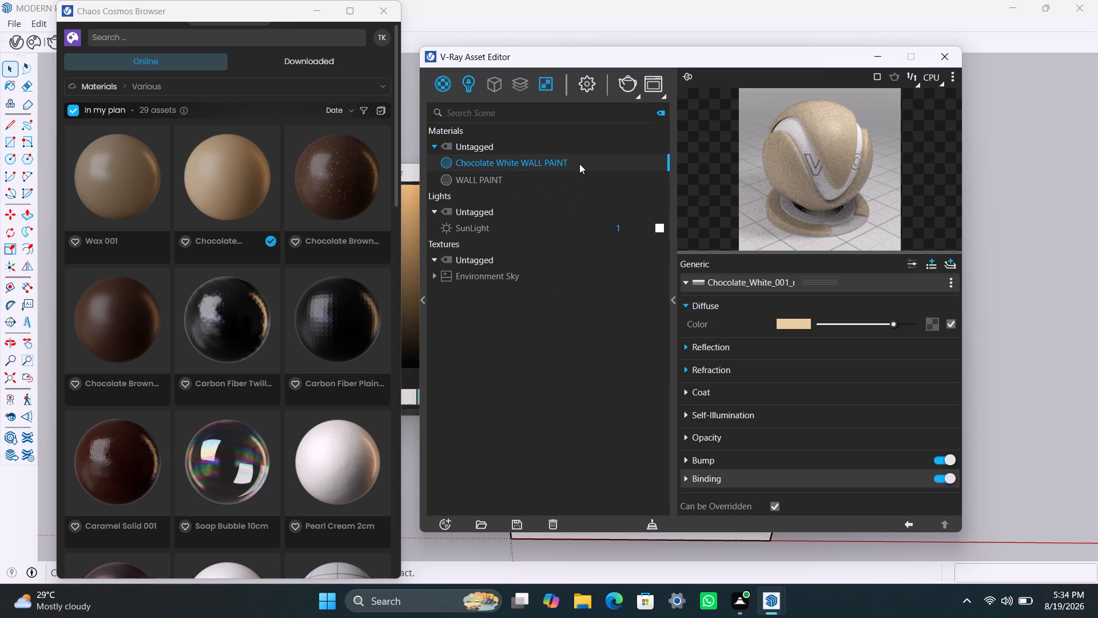
# Clear the Cosmos browser and material editor from view and open the kitchen room group for editing.
pyautogui.click(319, 14)
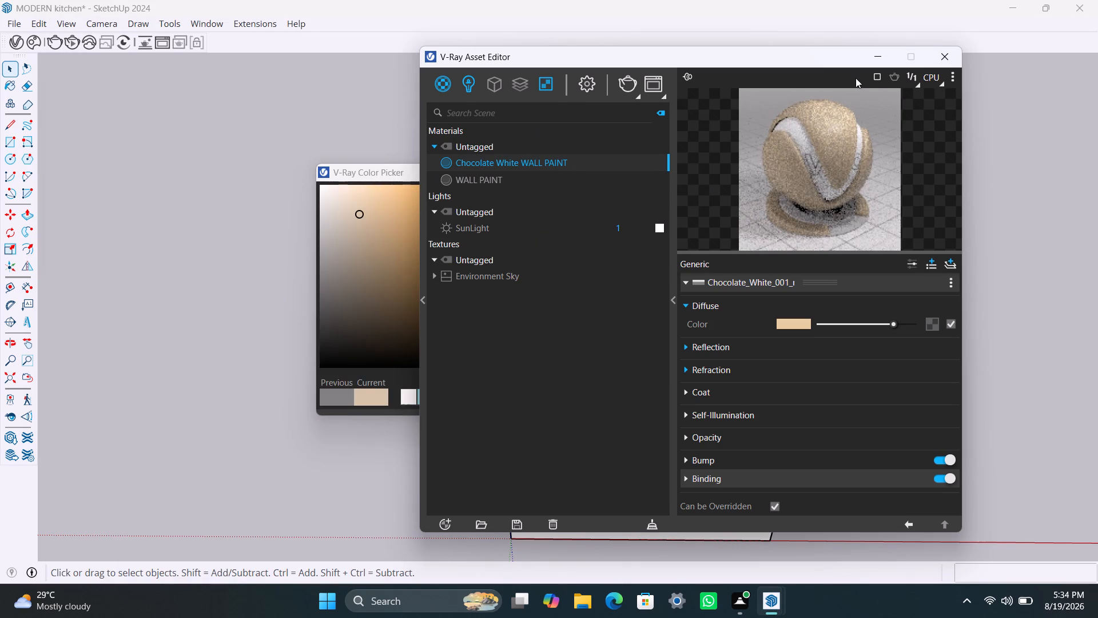
pyautogui.click(877, 60)
pyautogui.click(693, 167)
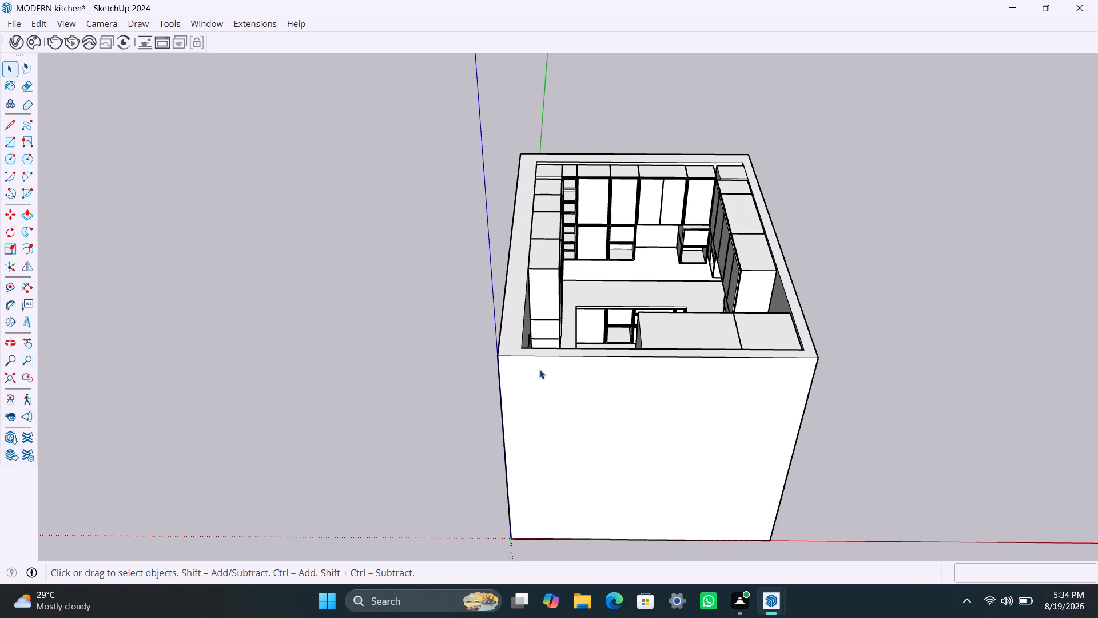
pyautogui.scroll(4, 597, 244)
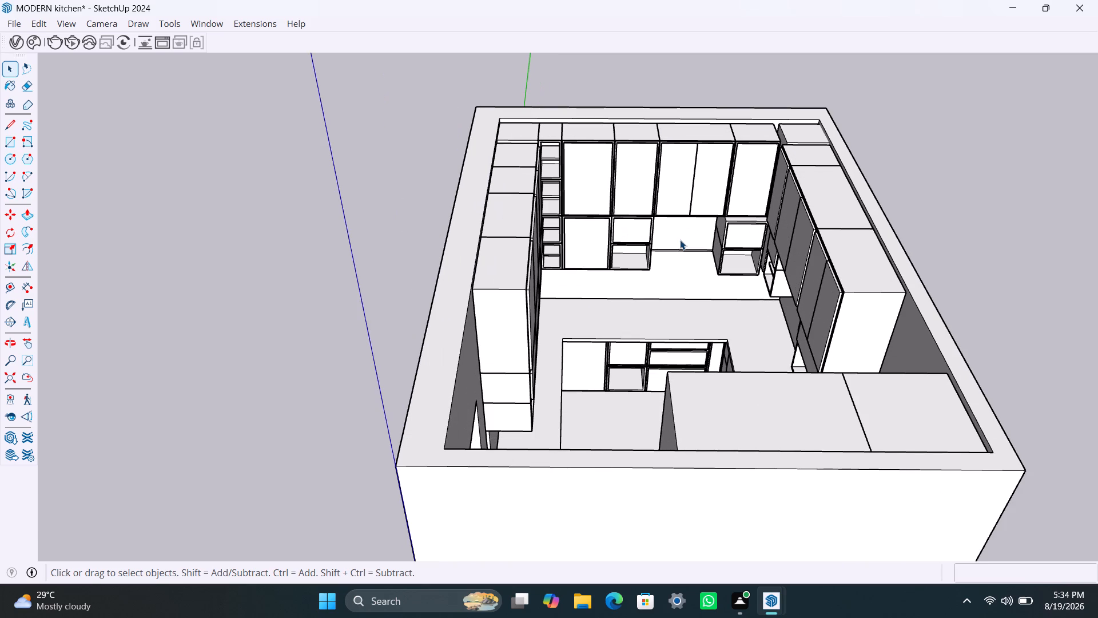
pyautogui.click(681, 240)
pyautogui.tripleClick(681, 240)
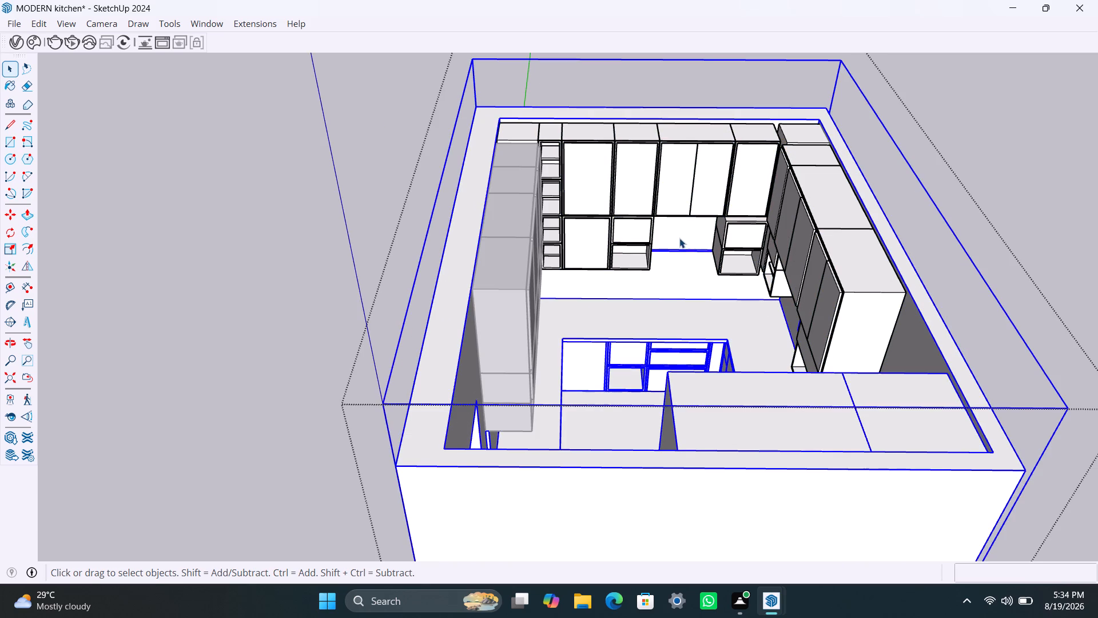
pyautogui.doubleClick(679, 238)
pyautogui.click(677, 233)
pyautogui.scroll(2, 679, 234)
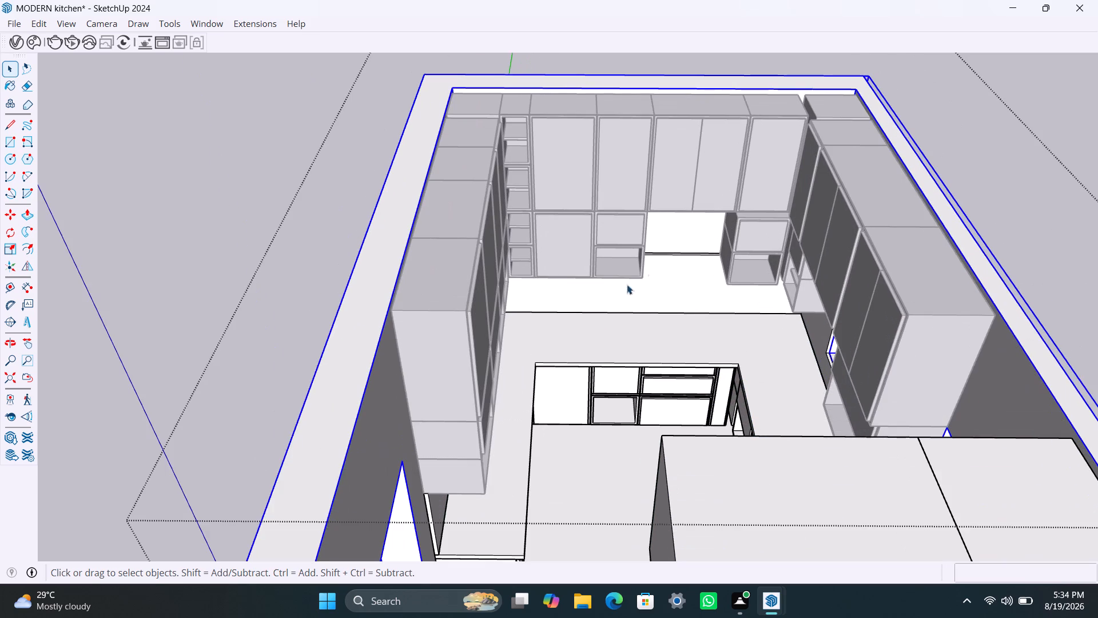
pyautogui.moveTo(599, 322); pyautogui.dragTo(466, 271, button='middle')
# Open the nested walls group and apply Chocolate White WALL PAINT to the inner face of the windowless side wall with the doorway.
pyautogui.click(240, 375)
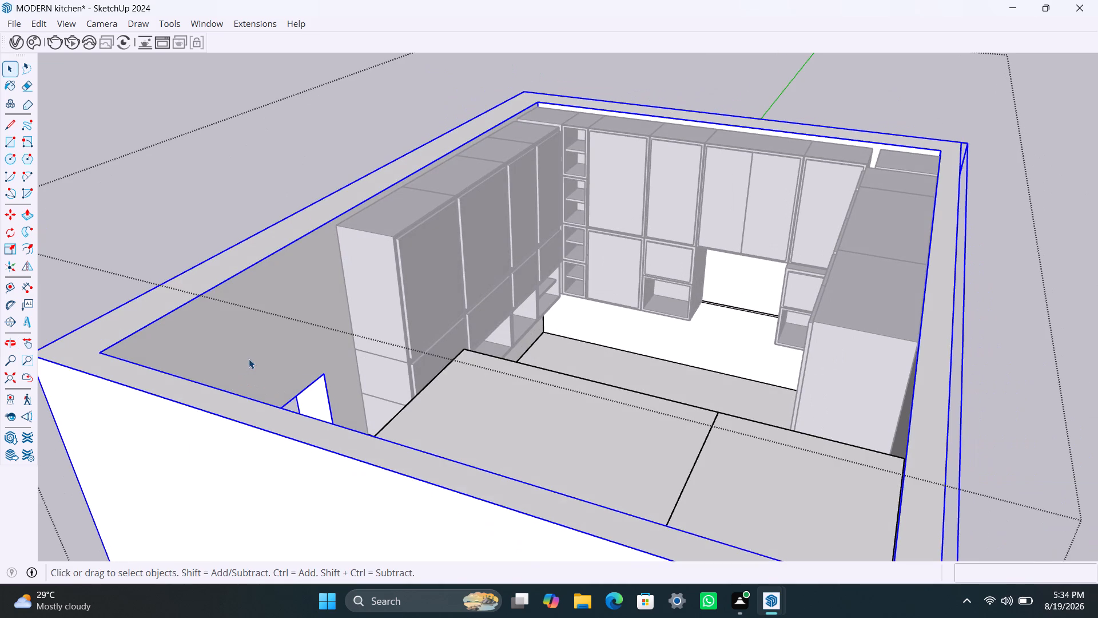
pyautogui.click(249, 359)
pyautogui.click(268, 339)
pyautogui.scroll(-9, 254, 327)
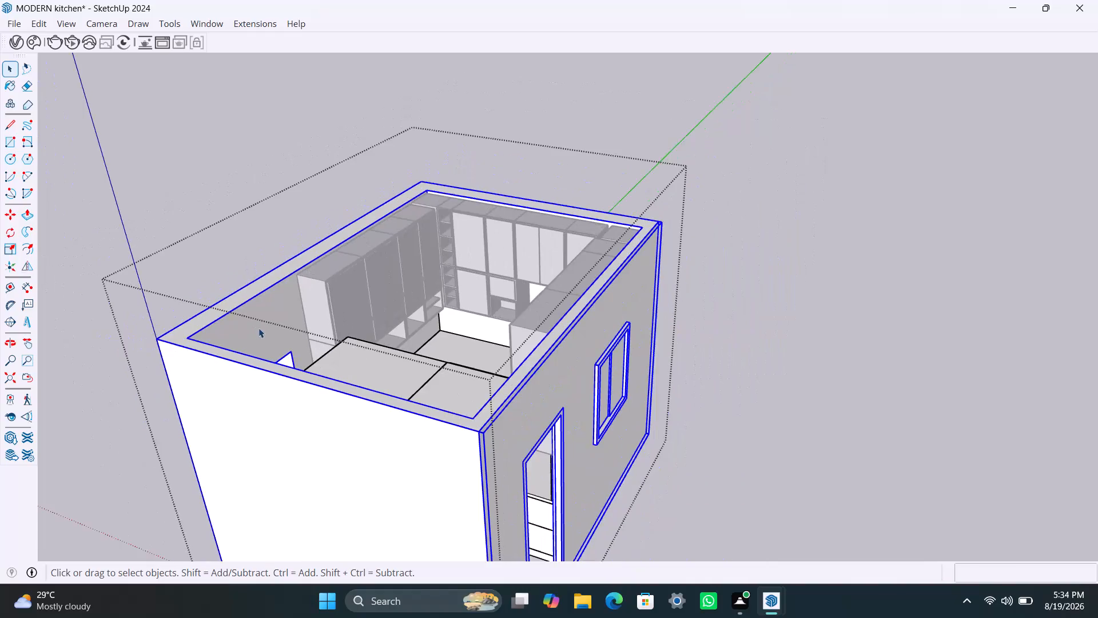
pyautogui.scroll(-3, 265, 335)
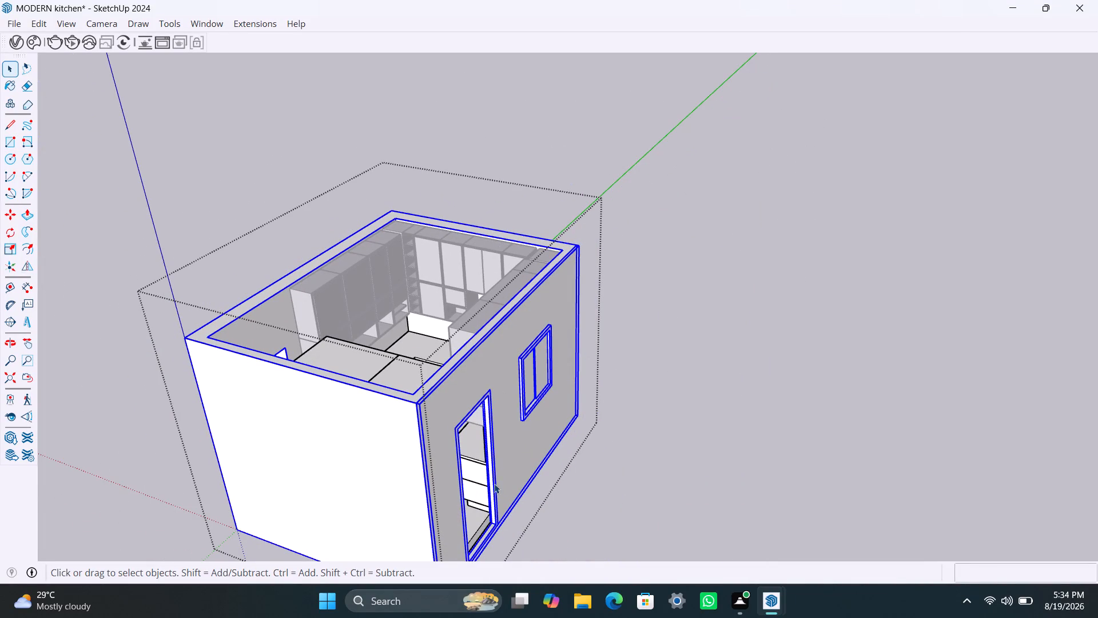
pyautogui.keyDown('shift'); pyautogui.click(526, 409); pyautogui.keyUp('shift')
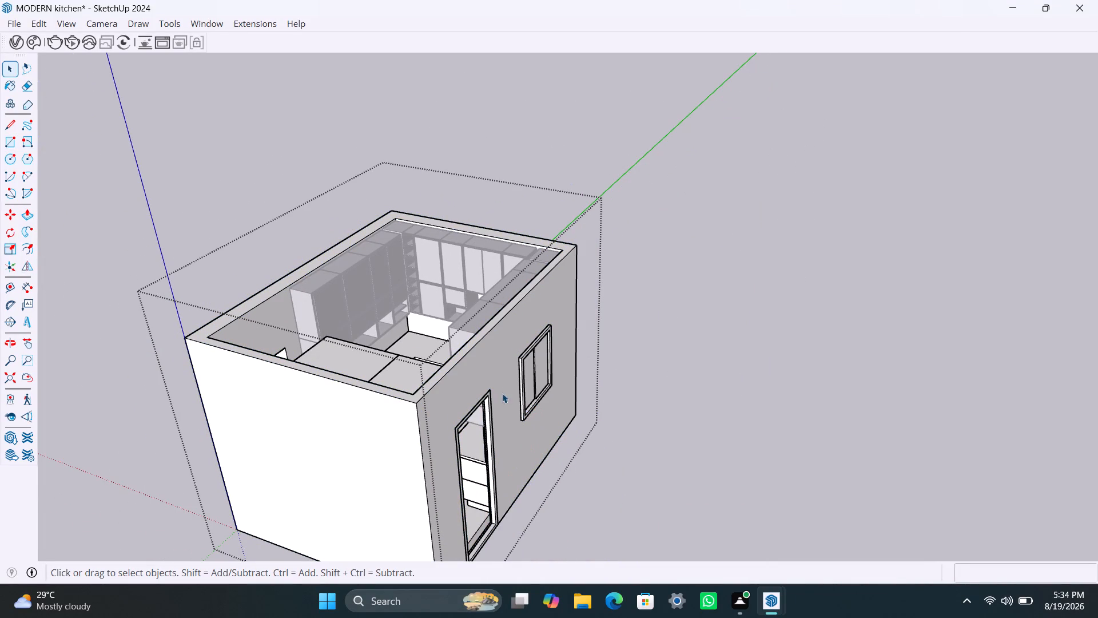
pyautogui.click(319, 449)
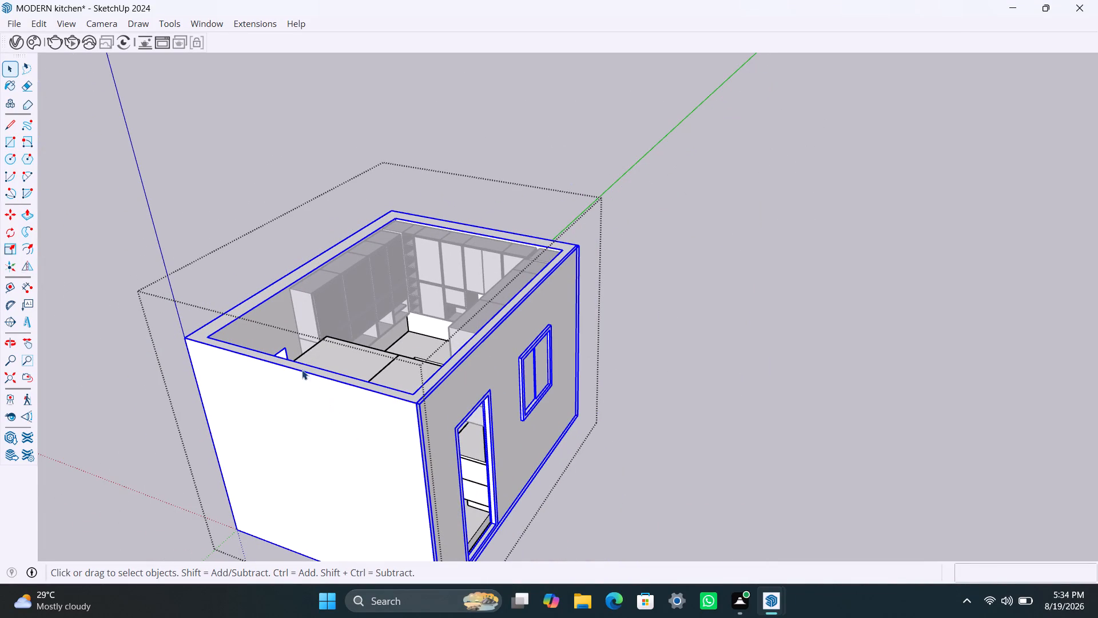
pyautogui.doubleClick(260, 322)
pyautogui.click(266, 317)
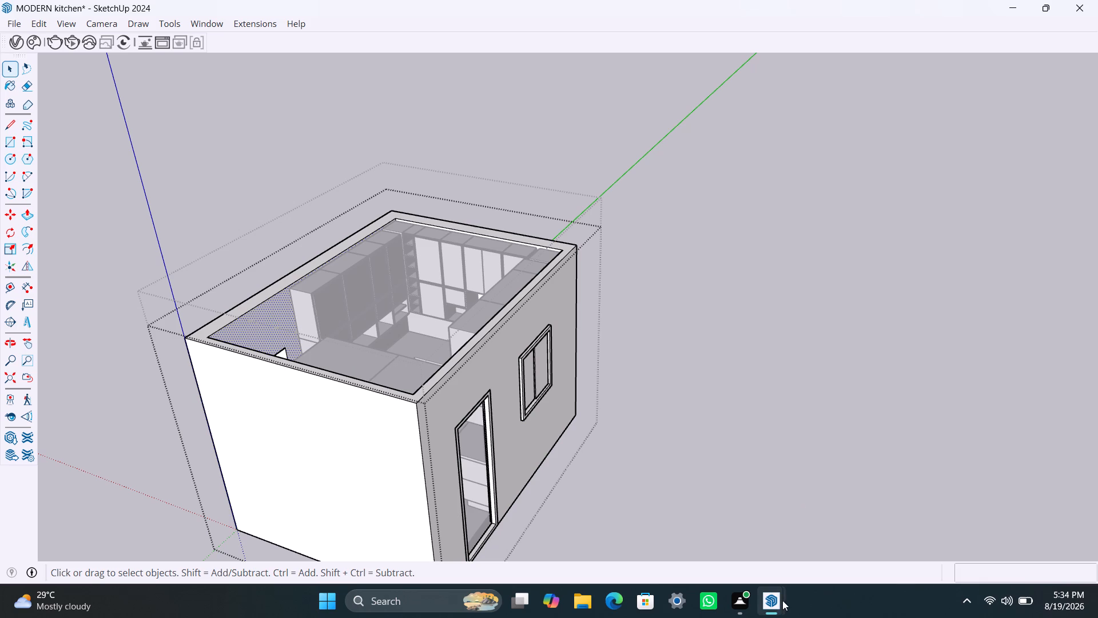
pyautogui.click(830, 545)
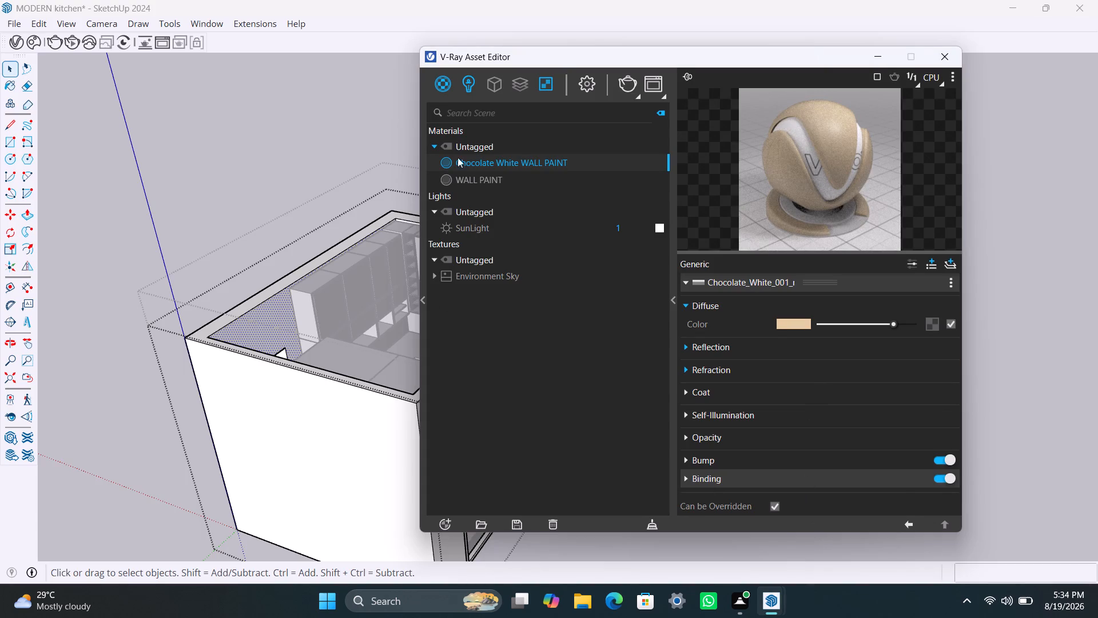
pyautogui.rightClick(516, 164)
pyautogui.click(535, 197)
# Apply Chocolate White WALL PAINT to the inner face of the back wall behind the wall cabinets.
pyautogui.scroll(2, 265, 366)
pyautogui.moveTo(270, 389); pyautogui.dragTo(446, 446, button='middle')
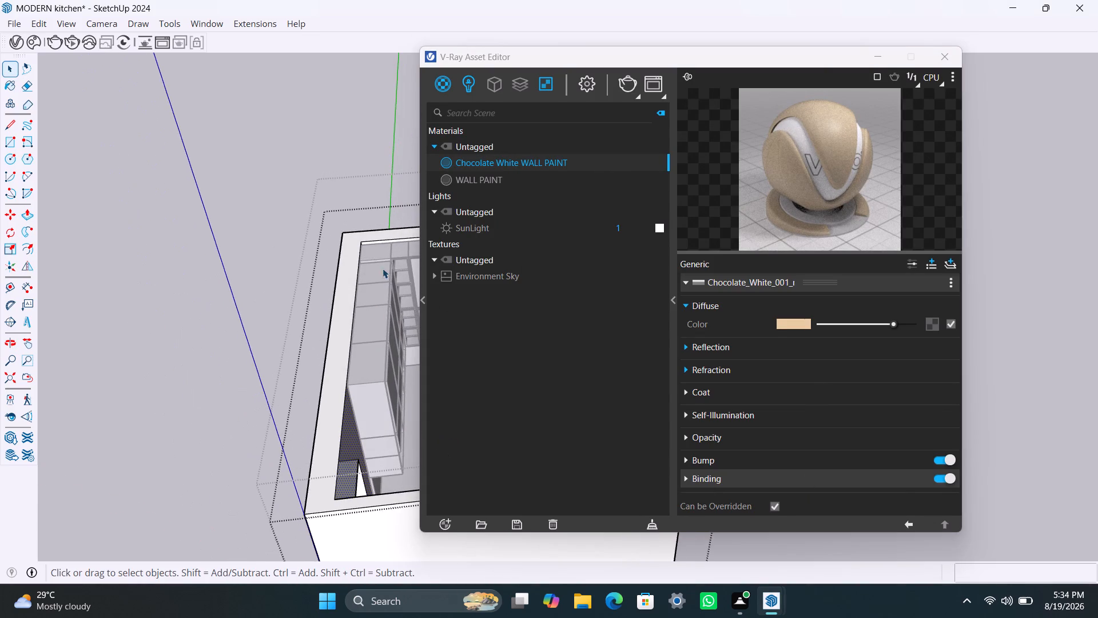
pyautogui.scroll(14, 378, 260)
pyautogui.click(377, 240)
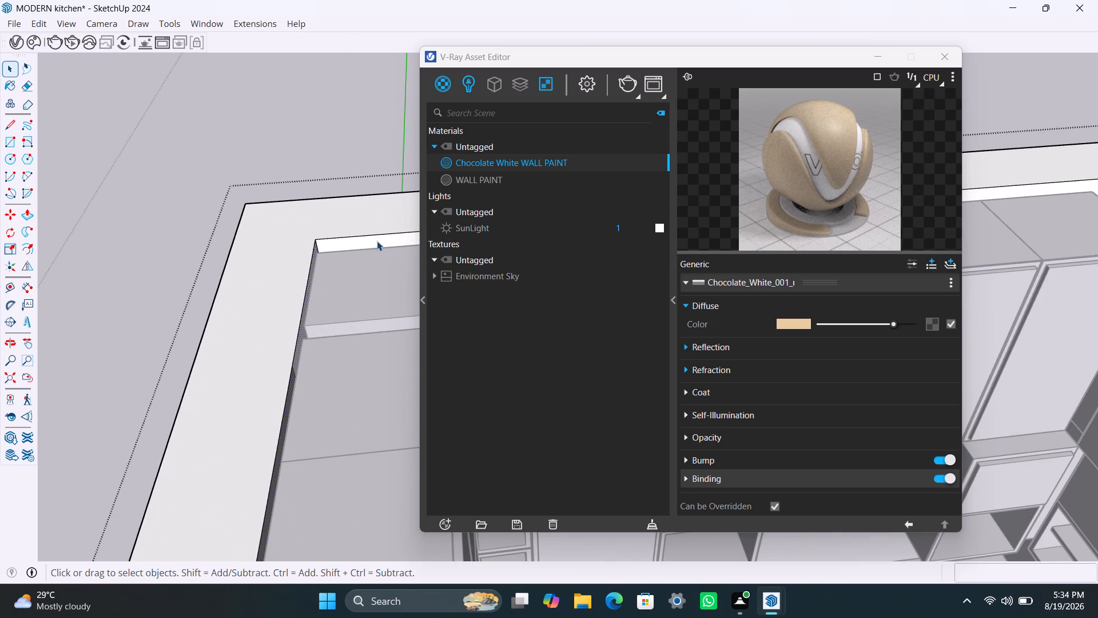
pyautogui.rightClick(377, 241)
pyautogui.click(493, 167)
pyautogui.rightClick(493, 167)
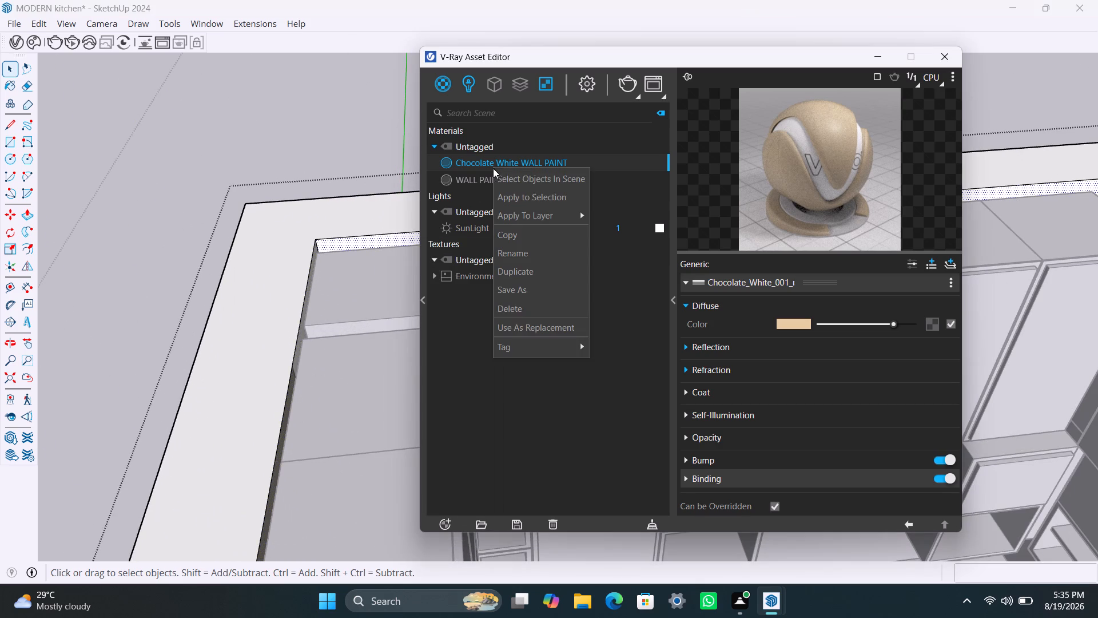
pyautogui.click(516, 202)
# Apply Chocolate White WALL PAINT to the inner face of the side wall containing the door and window.
pyautogui.scroll(-10, 353, 288)
pyautogui.scroll(-7, 312, 263)
pyautogui.scroll(-20, 312, 266)
pyautogui.scroll(-9, 312, 266)
pyautogui.moveTo(311, 317); pyautogui.dragTo(498, 350, button='middle')
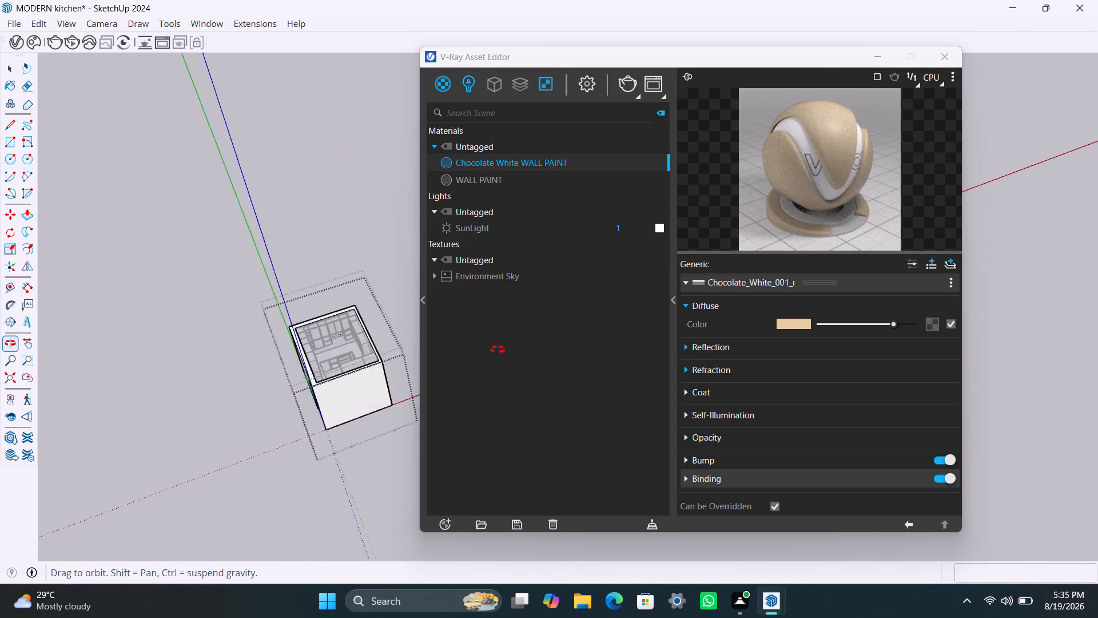
pyautogui.moveTo(498, 350); pyautogui.dragTo(609, 331, button='middle')
pyautogui.scroll(4, 301, 474)
pyautogui.moveTo(349, 391); pyautogui.dragTo(137, 344, button='middle')
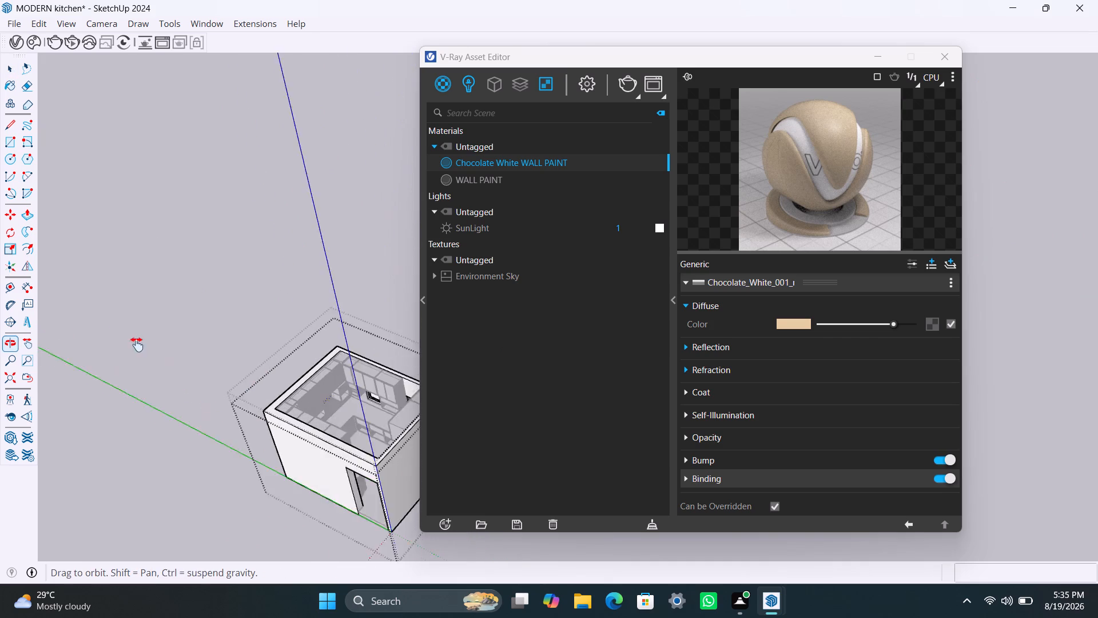
pyautogui.moveTo(137, 344); pyautogui.dragTo(104, 327, button='middle')
pyautogui.scroll(5, 164, 379)
pyautogui.moveTo(191, 408); pyautogui.dragTo(424, 419, button='middle')
pyautogui.scroll(3, 265, 474)
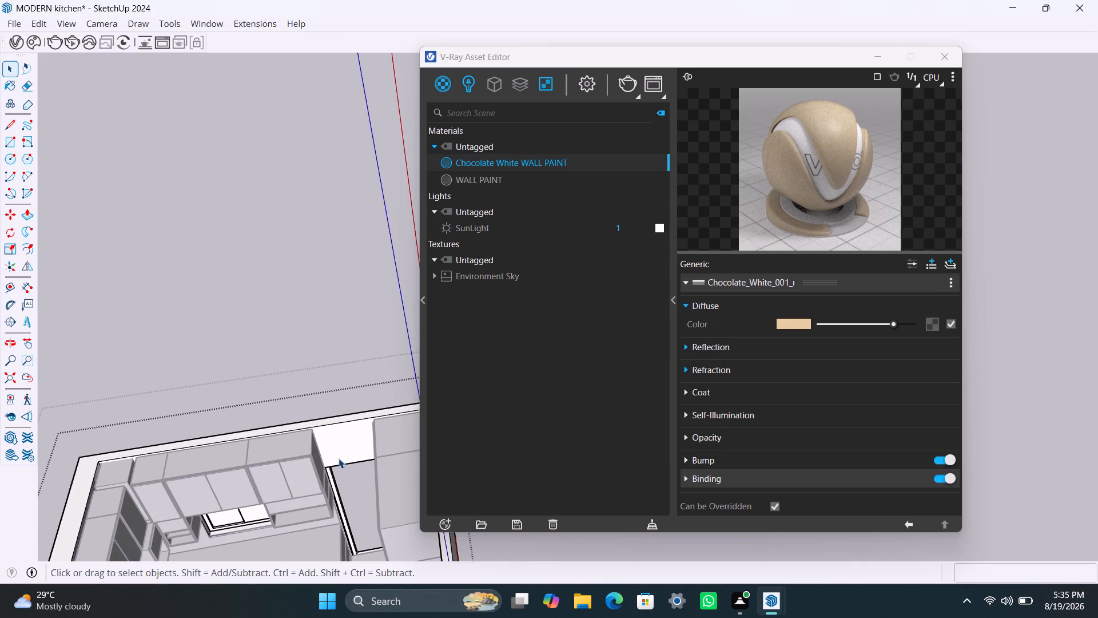
pyautogui.click(352, 438)
pyautogui.rightClick(478, 164)
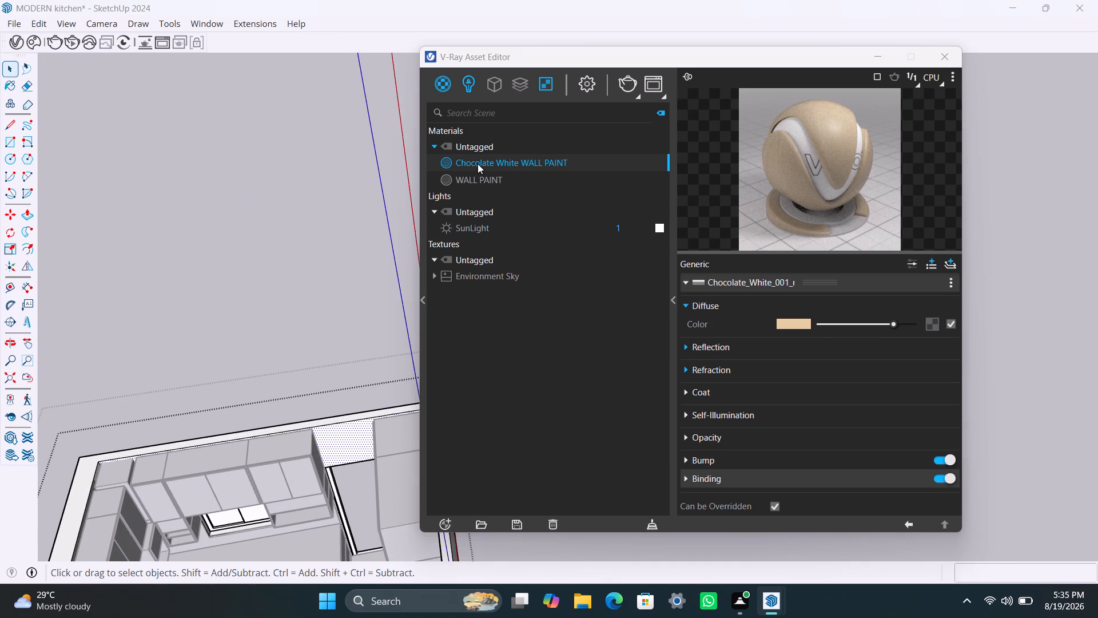
pyautogui.click(495, 192)
# Apply Chocolate White WALL PAINT to the inner face of the solid front wall.
pyautogui.scroll(-17, 348, 440)
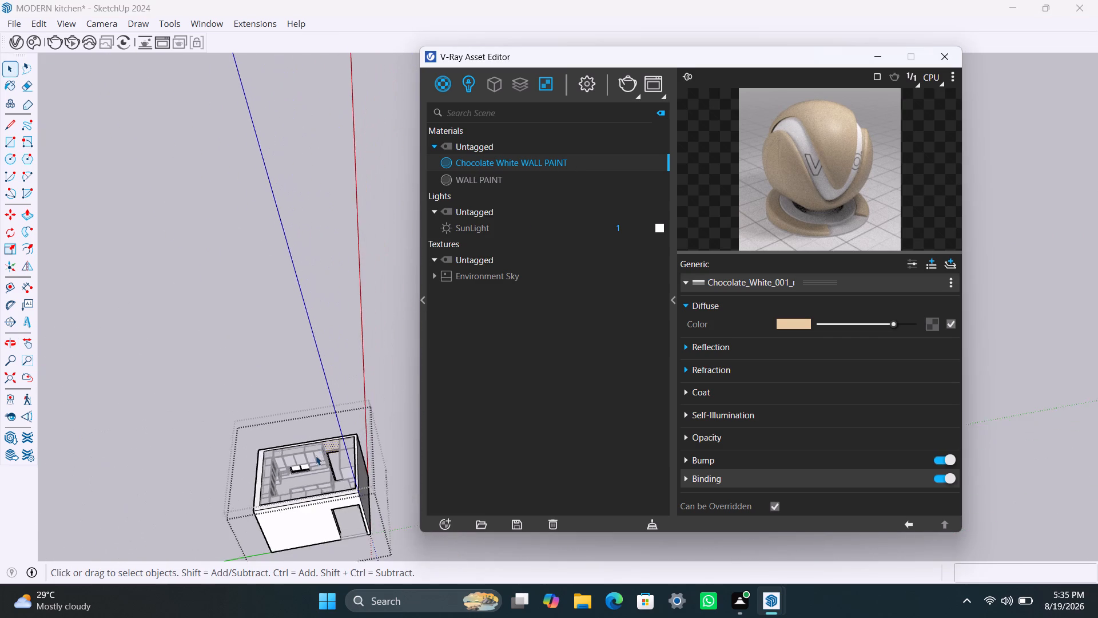
pyautogui.moveTo(316, 455); pyautogui.dragTo(243, 314, button='middle')
pyautogui.scroll(4, 254, 377)
pyautogui.moveTo(169, 371); pyautogui.dragTo(444, 408, button='middle')
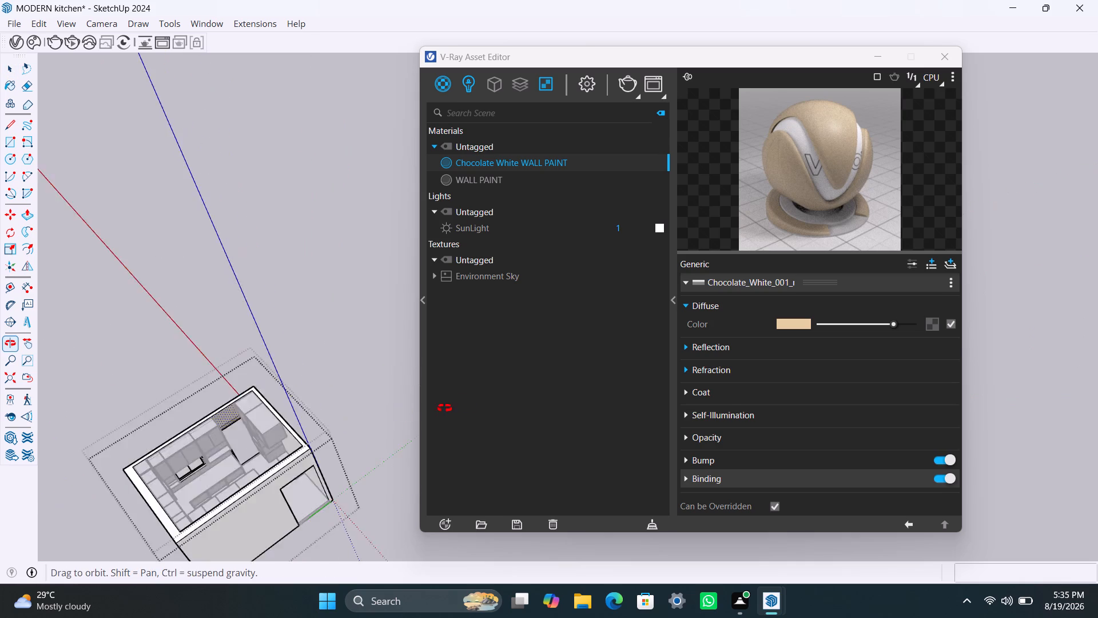
pyautogui.moveTo(444, 408); pyautogui.dragTo(463, 402, button='middle')
pyautogui.scroll(4, 369, 532)
pyautogui.click(335, 510)
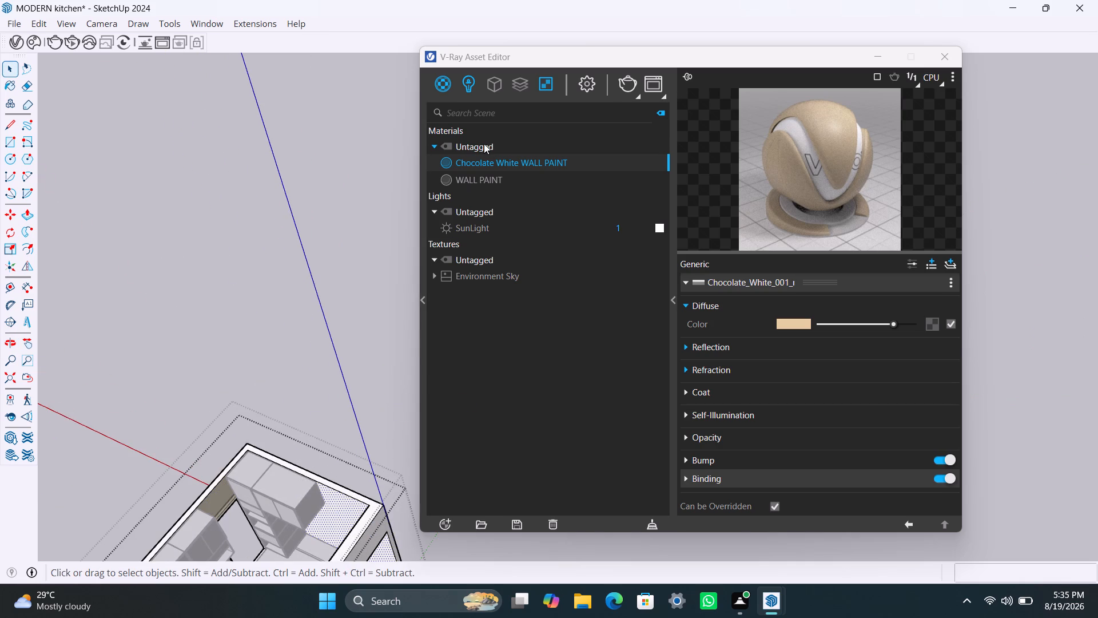
pyautogui.rightClick(490, 162)
pyautogui.click(516, 194)
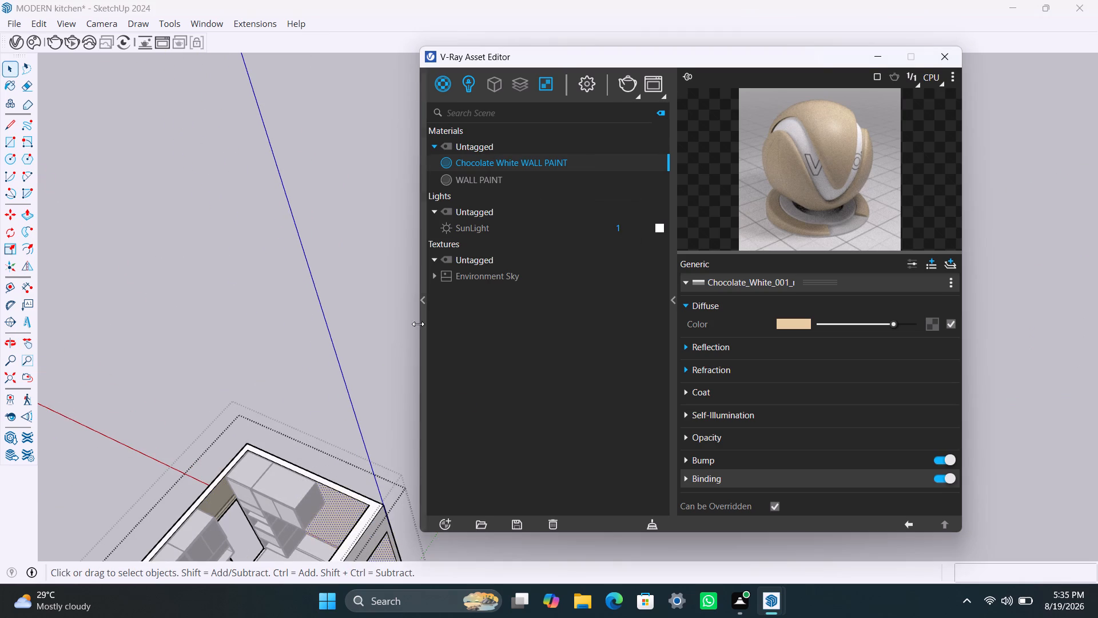
# Apply Chocolate White WALL PAINT to the outer faces of the windowless doorway wall and the adjoining back wall.
pyautogui.scroll(-13, 400, 360)
pyautogui.moveTo(353, 416); pyautogui.dragTo(246, 388, button='middle')
pyautogui.scroll(5, 342, 436)
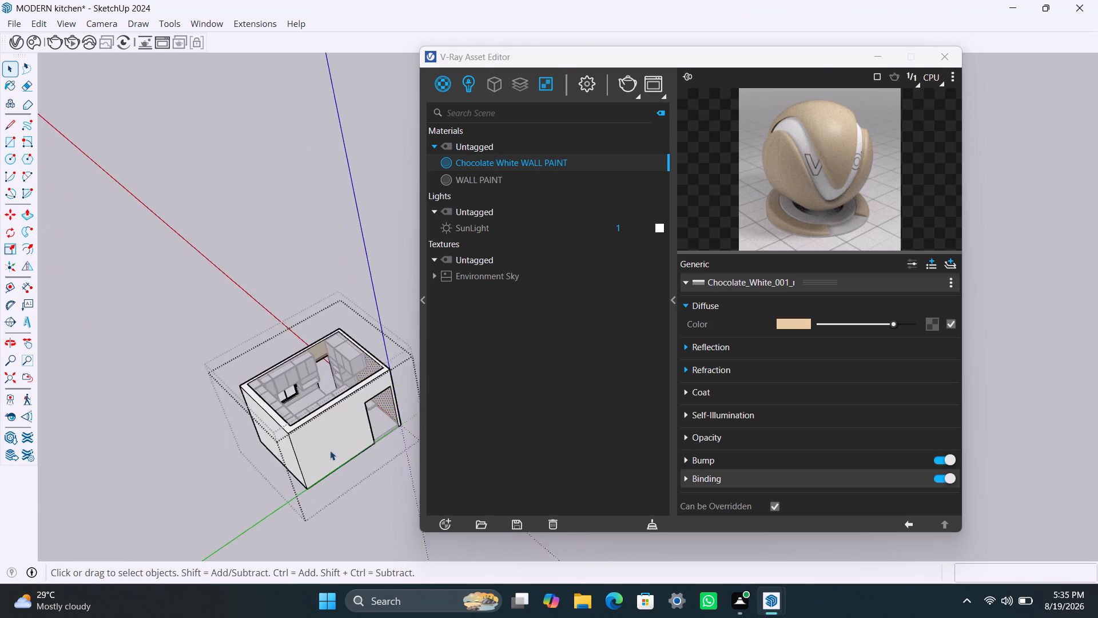
pyautogui.click(308, 459)
pyautogui.rightClick(499, 159)
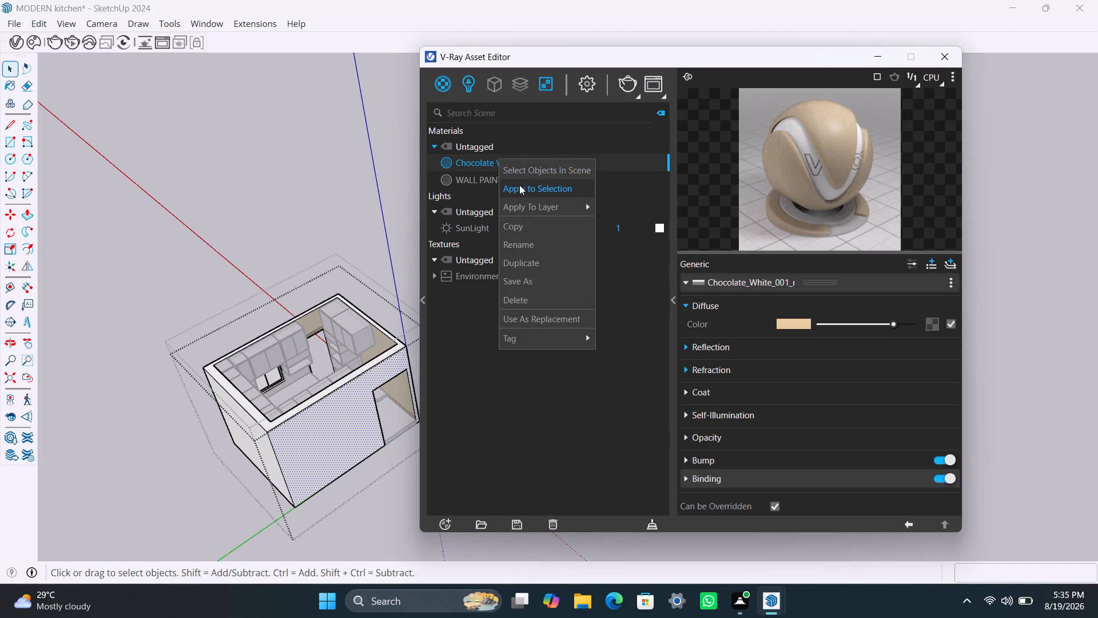
pyautogui.click(519, 185)
pyautogui.click(270, 455)
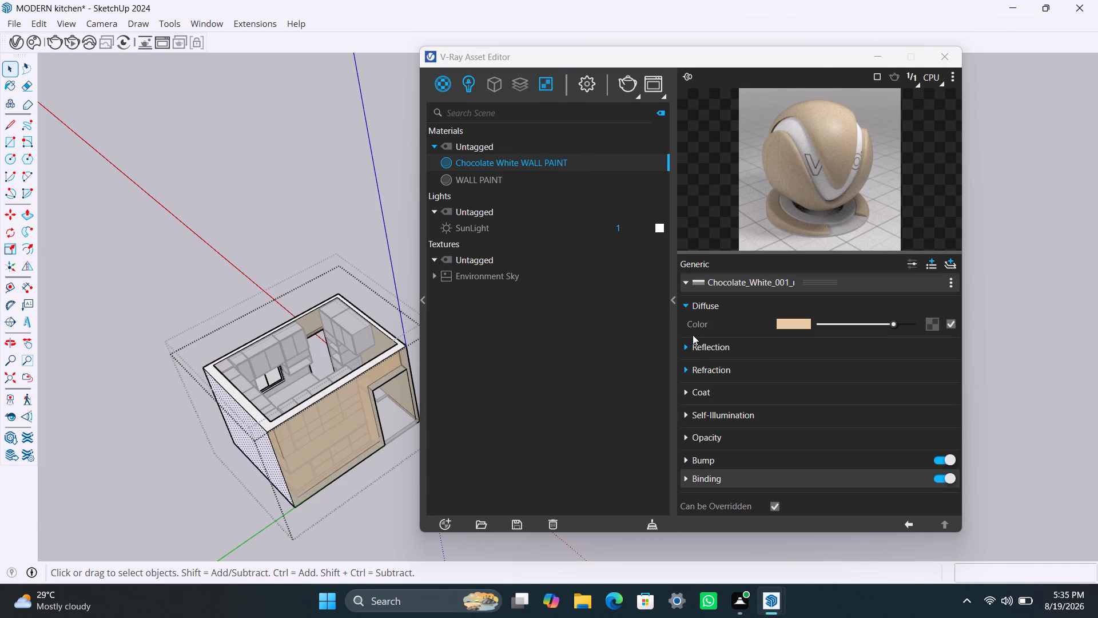
pyautogui.rightClick(531, 162)
pyautogui.click(568, 196)
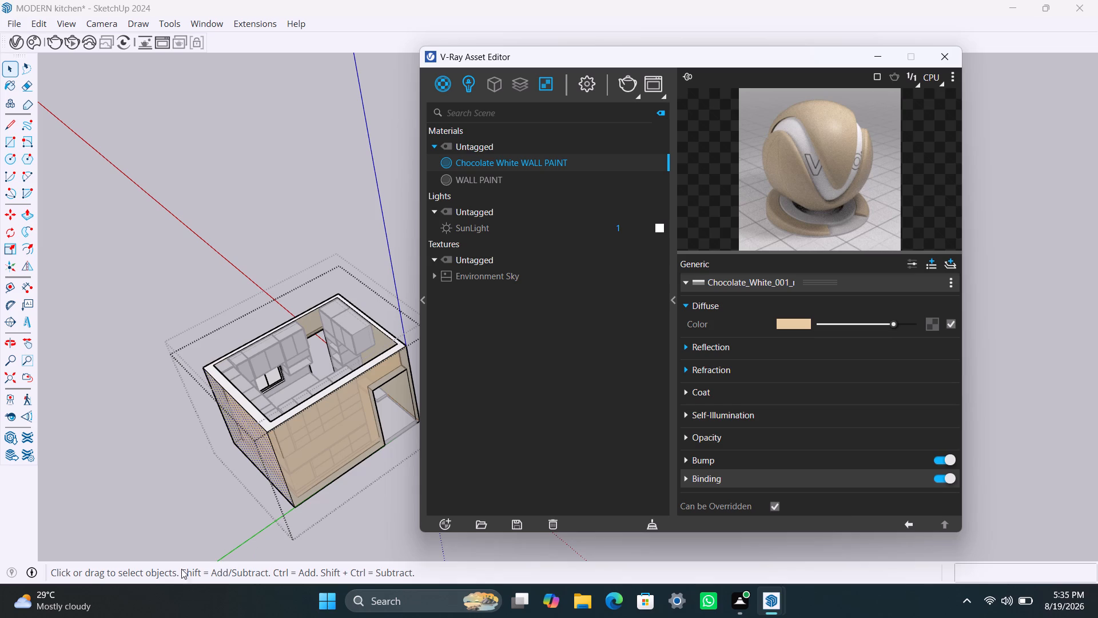
# Apply Chocolate White WALL PAINT to the outer face of the side wall containing the door and window.
pyautogui.moveTo(181, 568); pyautogui.dragTo(396, 513, button='middle')
pyautogui.scroll(-5, 278, 496)
pyautogui.scroll(-6, 216, 491)
pyautogui.moveTo(211, 490); pyautogui.dragTo(344, 490, button='middle')
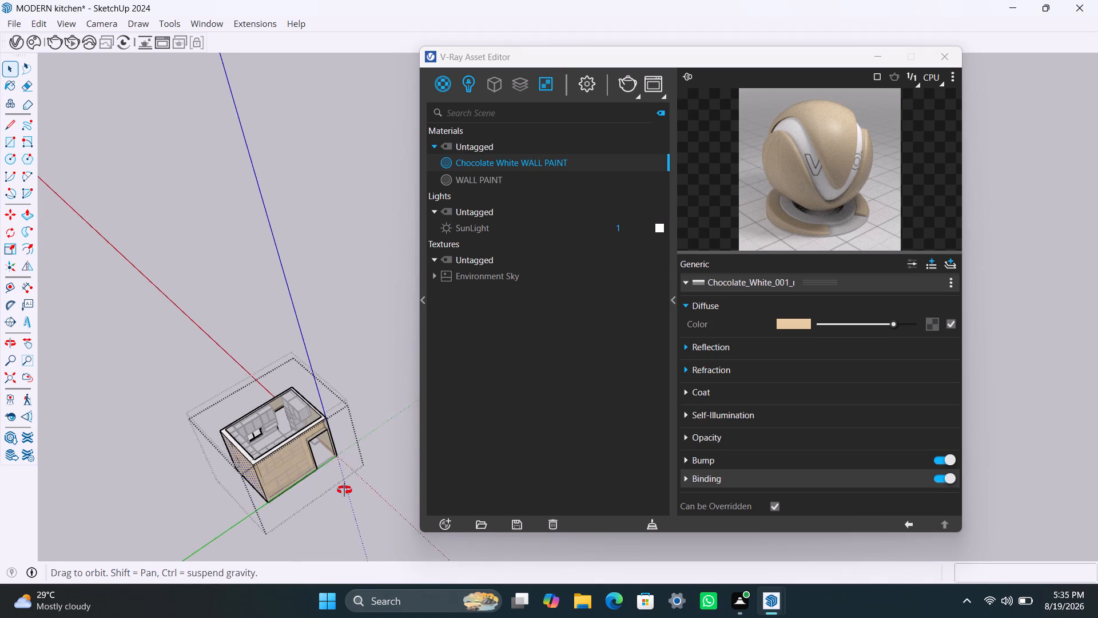
pyautogui.moveTo(344, 490); pyautogui.dragTo(472, 462, button='middle')
pyautogui.scroll(-11, 297, 482)
pyautogui.moveTo(337, 461); pyautogui.dragTo(354, 362, button='middle')
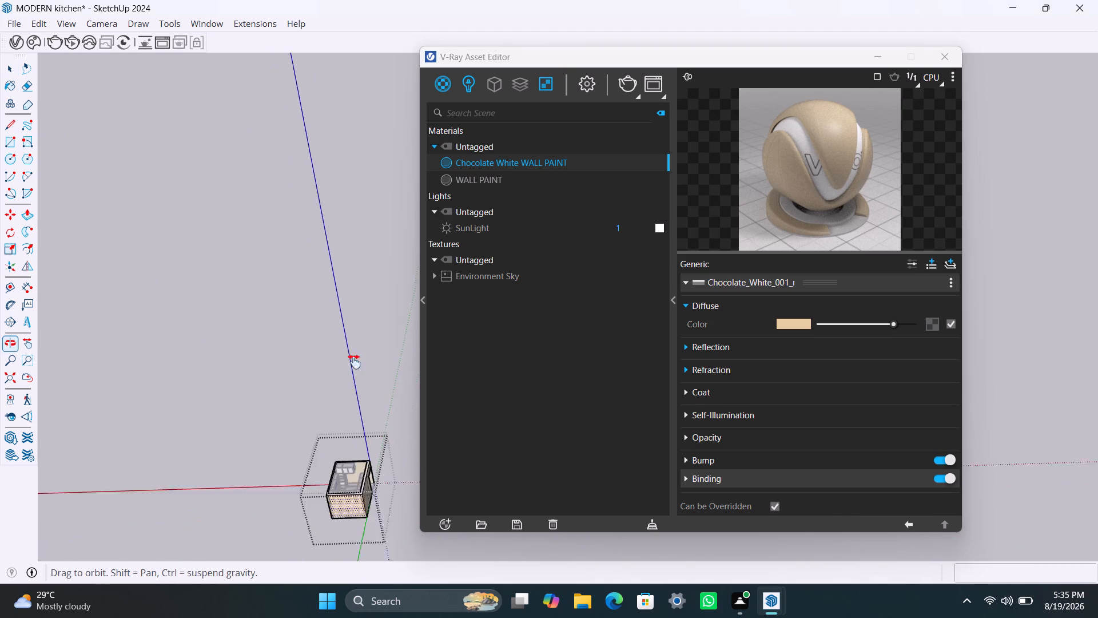
pyautogui.moveTo(354, 362); pyautogui.dragTo(356, 247, button='middle')
pyautogui.scroll(5, 324, 351)
pyautogui.moveTo(253, 288); pyautogui.dragTo(457, 316, button='middle')
pyautogui.scroll(4, 365, 430)
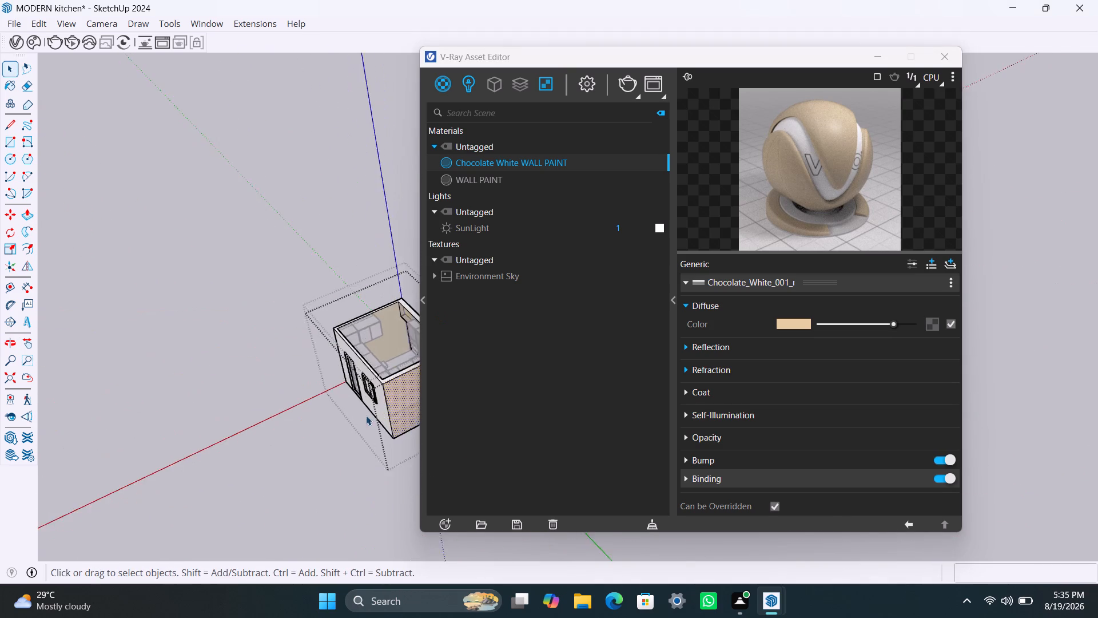
pyautogui.scroll(6, 366, 415)
pyautogui.click(391, 402)
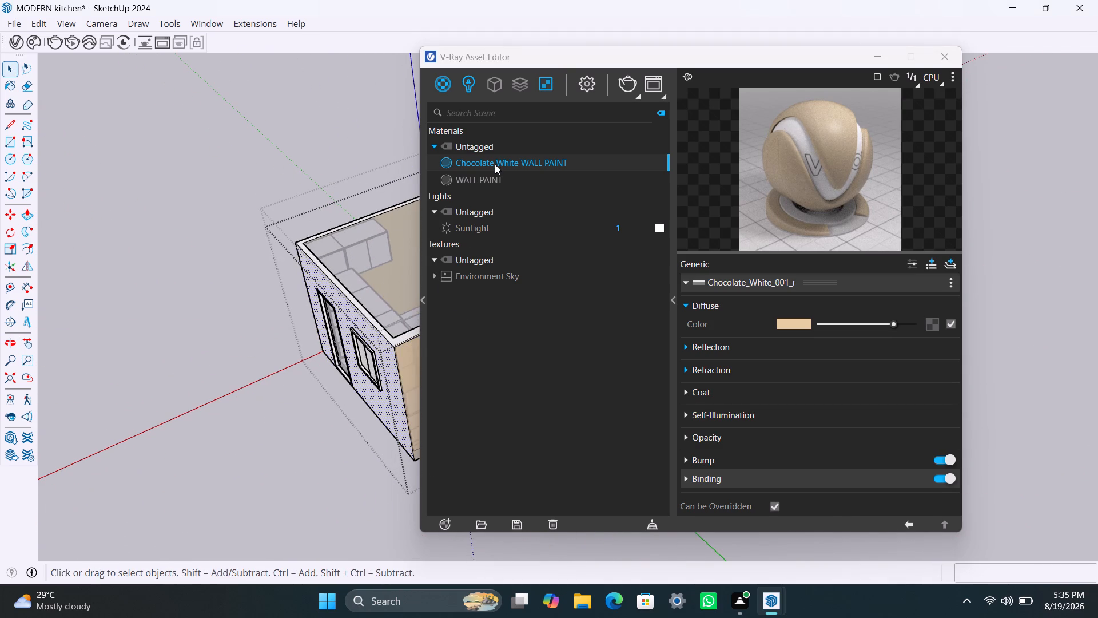
pyautogui.rightClick(495, 164)
pyautogui.click(514, 203)
# Apply Chocolate White WALL PAINT to the outer face of the solid front wall.
pyautogui.moveTo(292, 319); pyautogui.dragTo(438, 324, button='middle')
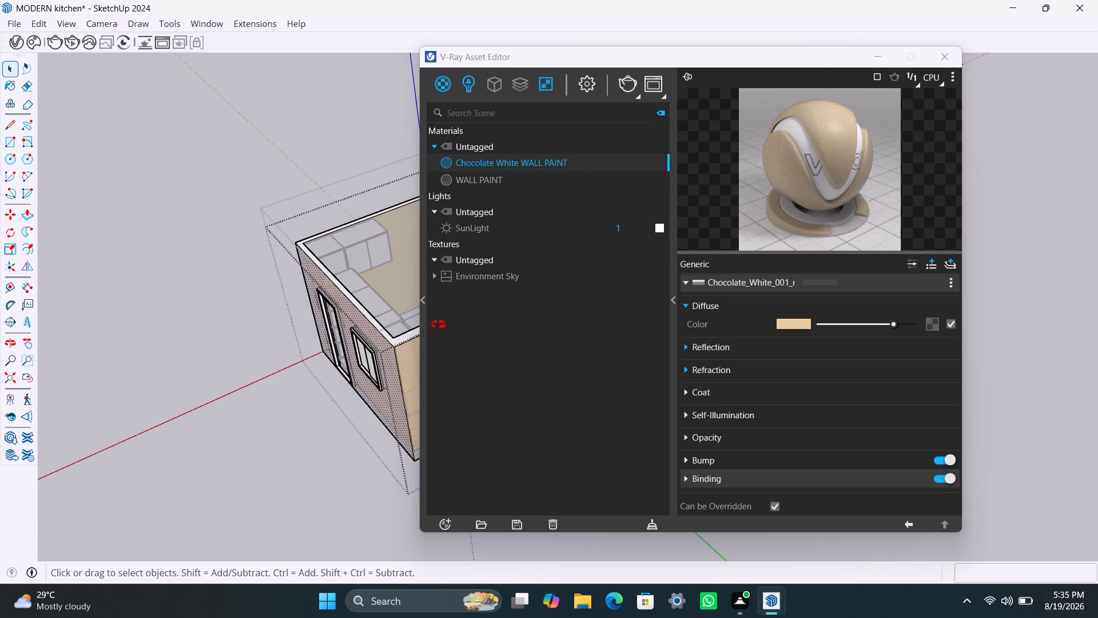
pyautogui.moveTo(438, 324); pyautogui.dragTo(607, 323, button='middle')
pyautogui.scroll(-17, 304, 441)
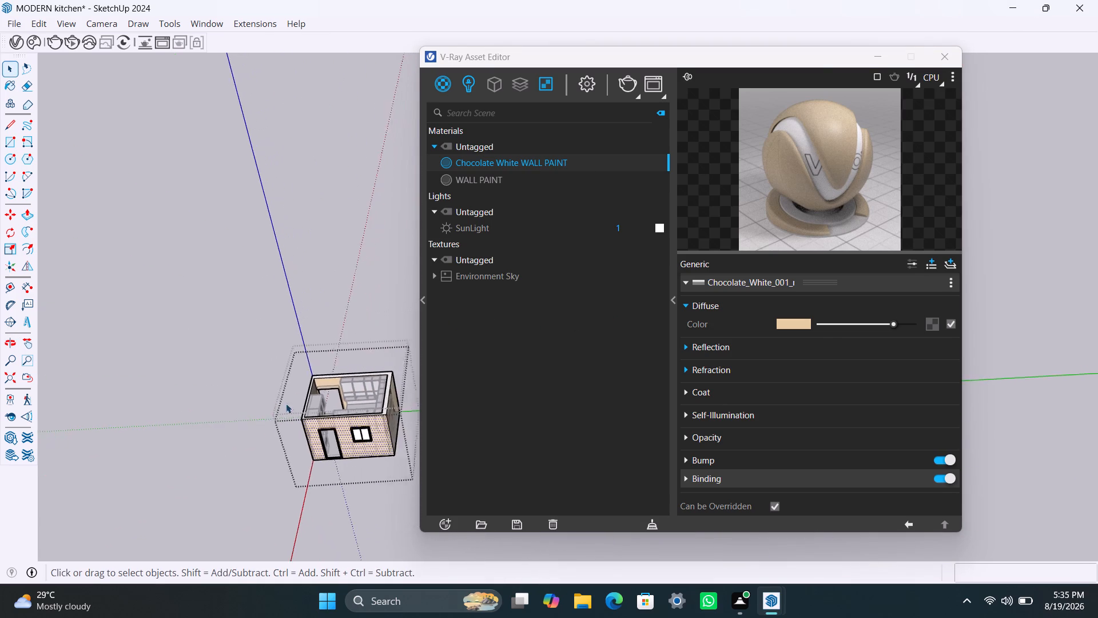
pyautogui.moveTo(292, 399); pyautogui.dragTo(226, 343, button='middle')
pyautogui.scroll(4, 220, 375)
pyautogui.moveTo(173, 412); pyautogui.dragTo(431, 402, button='middle')
pyautogui.scroll(3, 347, 508)
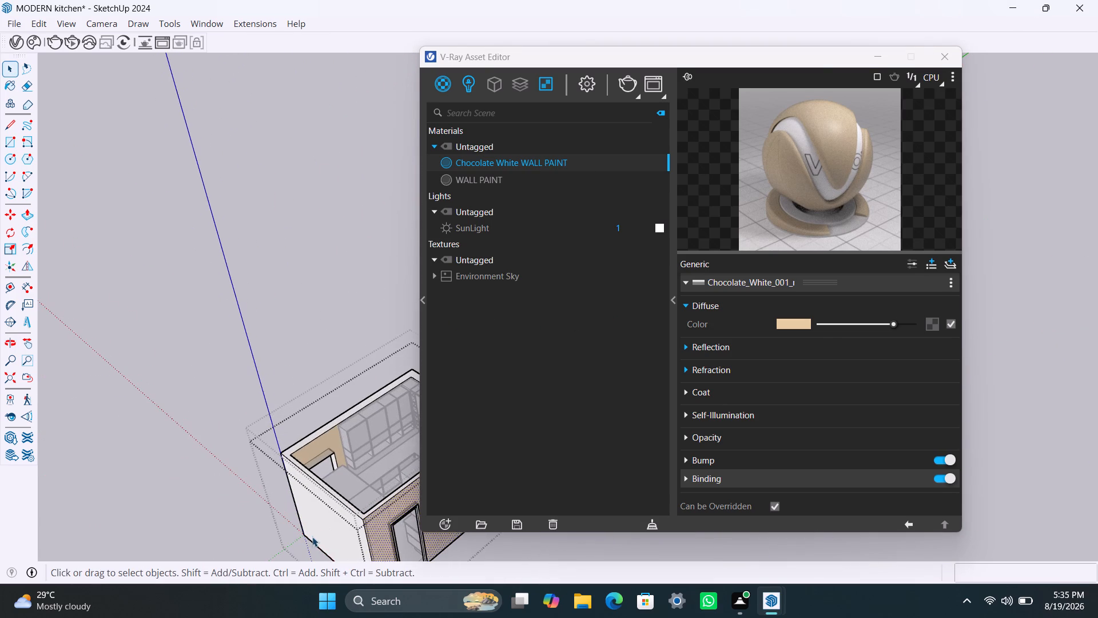
pyautogui.click(315, 535)
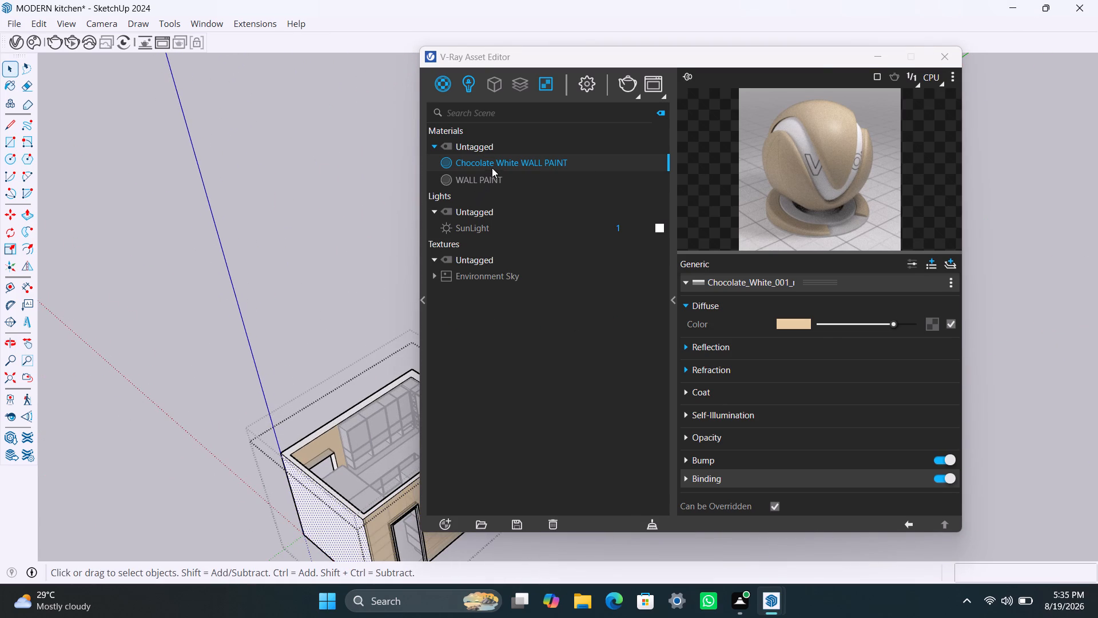
pyautogui.rightClick(495, 165)
pyautogui.click(530, 196)
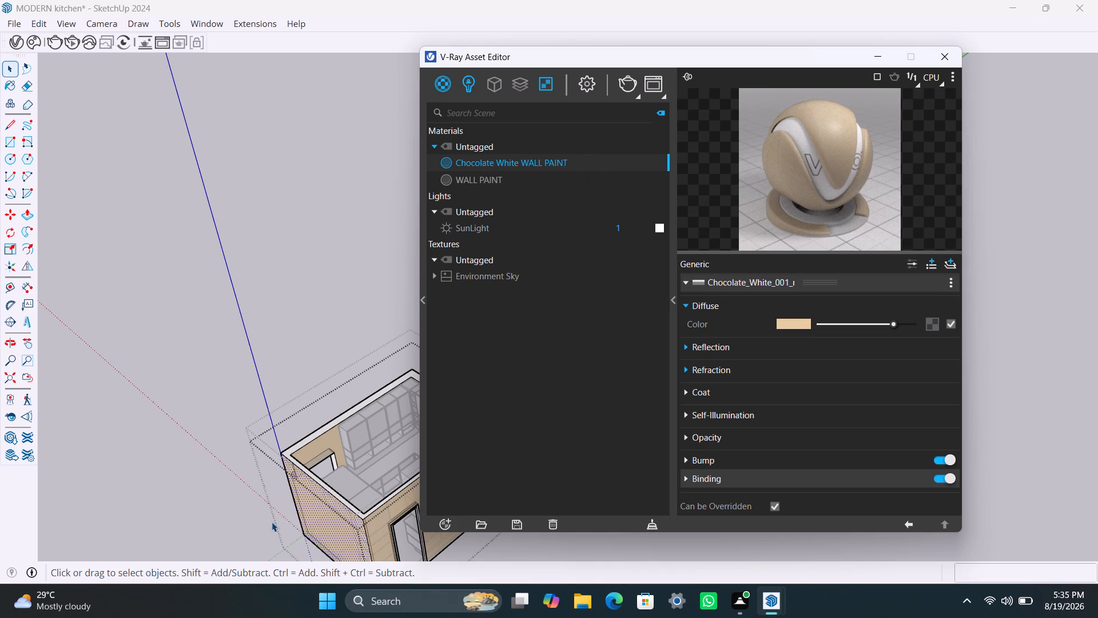
# Apply Chocolate White WALL PAINT to the top faces of the walls.
pyautogui.scroll(3, 272, 522)
pyautogui.scroll(4, 289, 476)
pyautogui.click(296, 419)
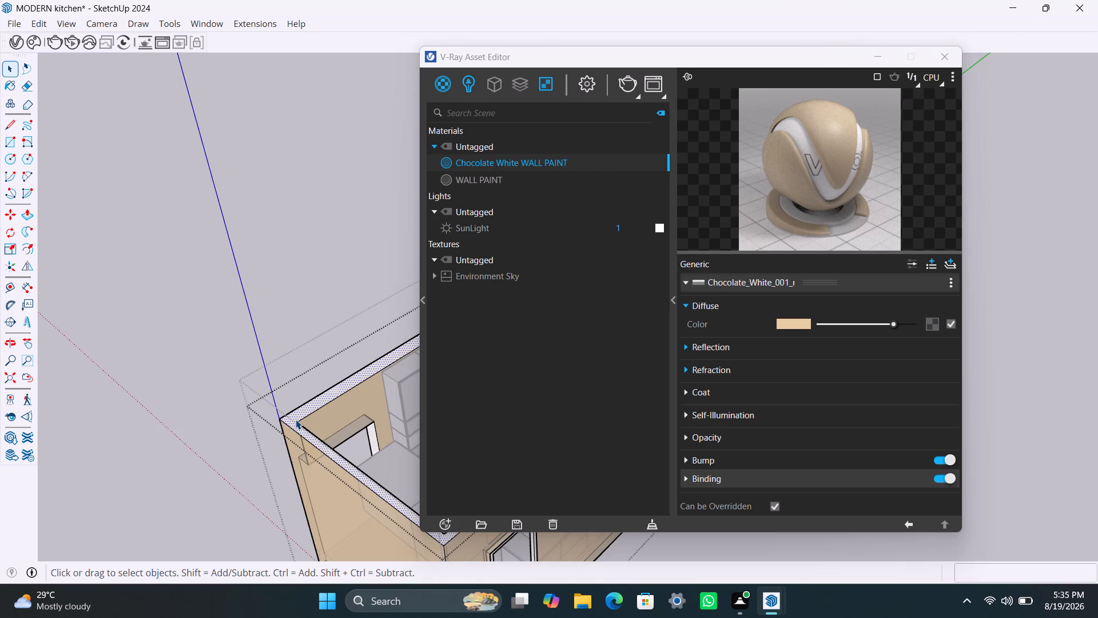
pyautogui.rightClick(470, 160)
pyautogui.click(499, 186)
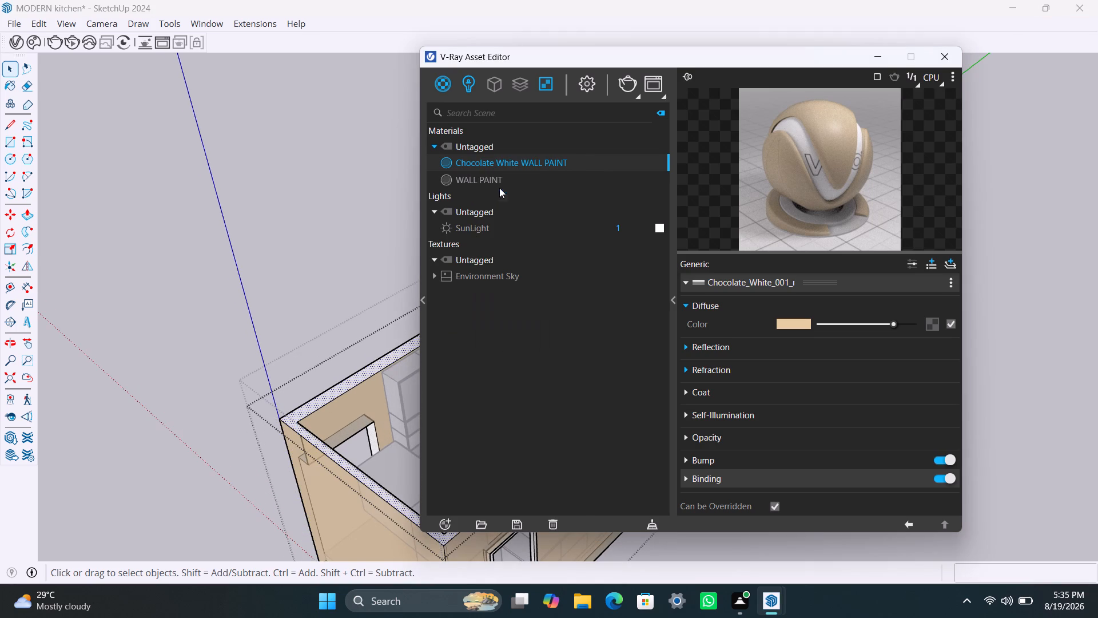
# Choose Use Roughness as the surface control for Chocolate White WALL PAINT and darken its reflection color to near black.
pyautogui.scroll(-18, 283, 362)
pyautogui.moveTo(333, 425); pyautogui.dragTo(174, 380, button='middle')
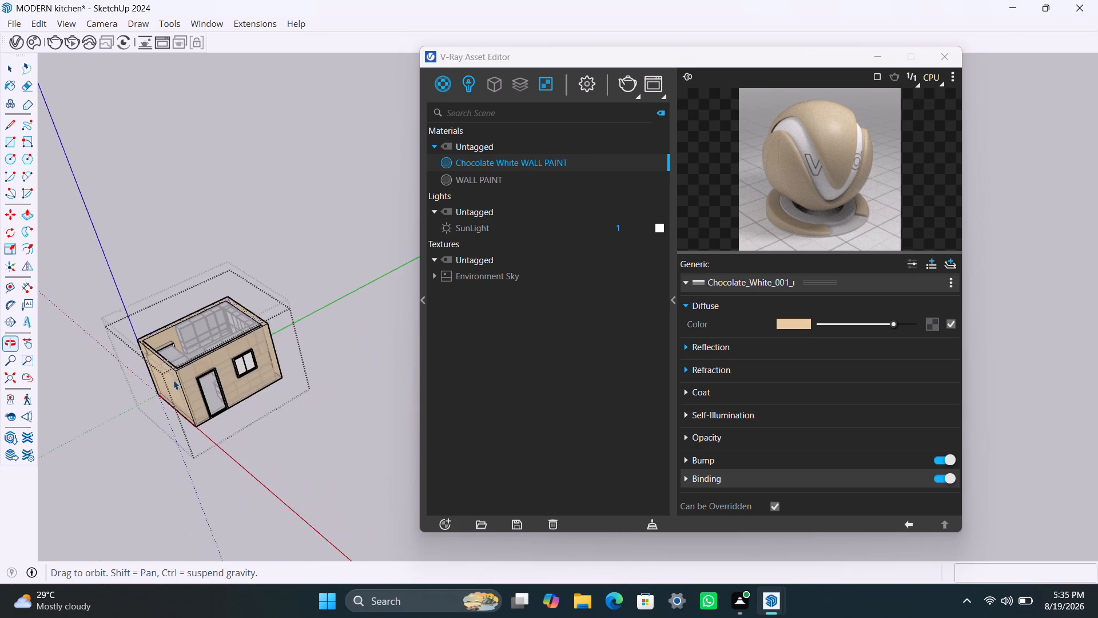
pyautogui.scroll(4, 186, 376)
pyautogui.moveTo(266, 372); pyautogui.dragTo(119, 392, button='middle')
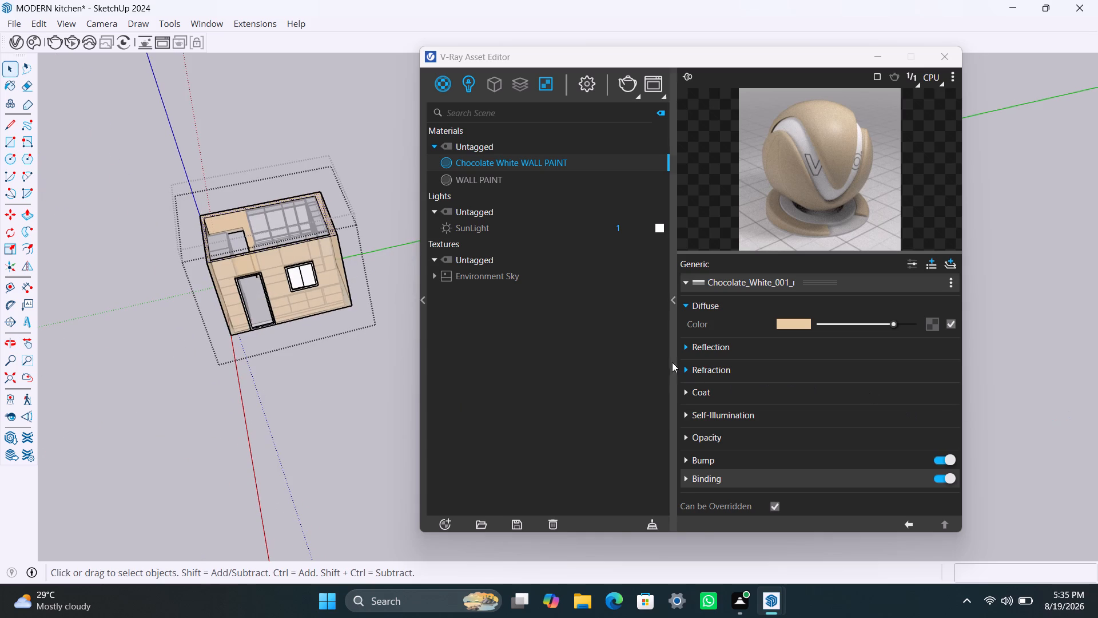
pyautogui.click(687, 348)
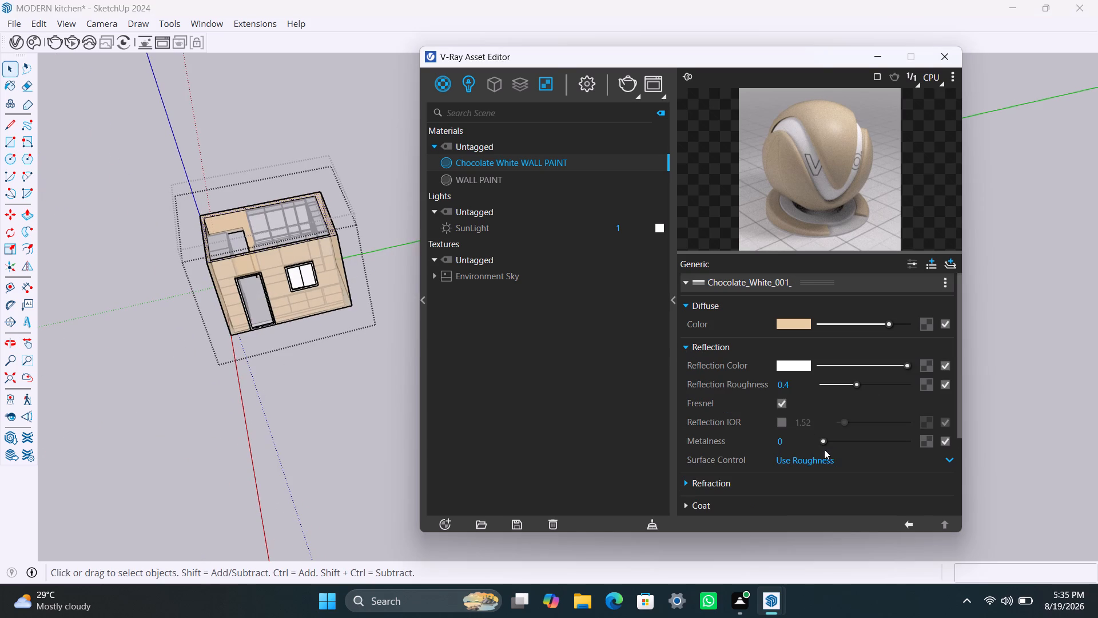
pyautogui.click(833, 460)
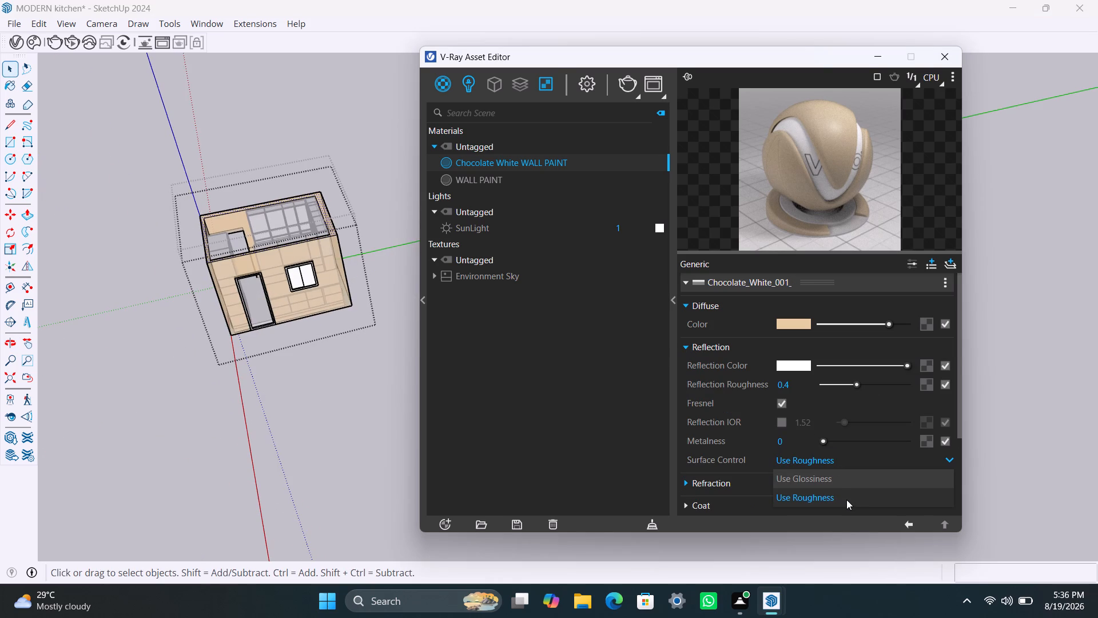
pyautogui.click(846, 502)
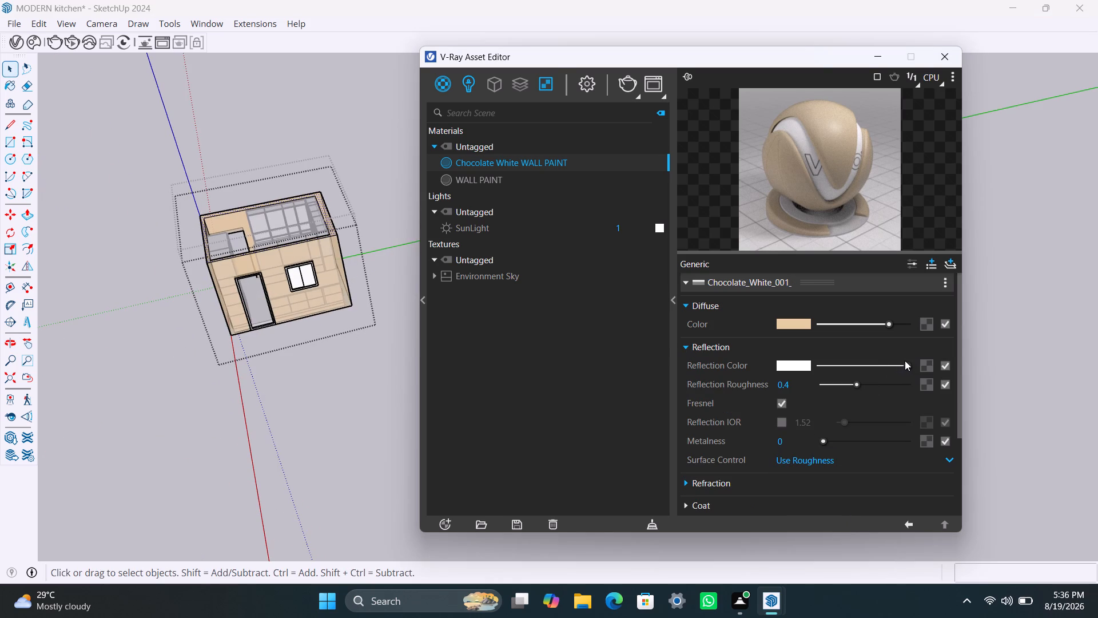
pyautogui.moveTo(905, 360); pyautogui.dragTo(858, 364)
pyautogui.click(845, 362)
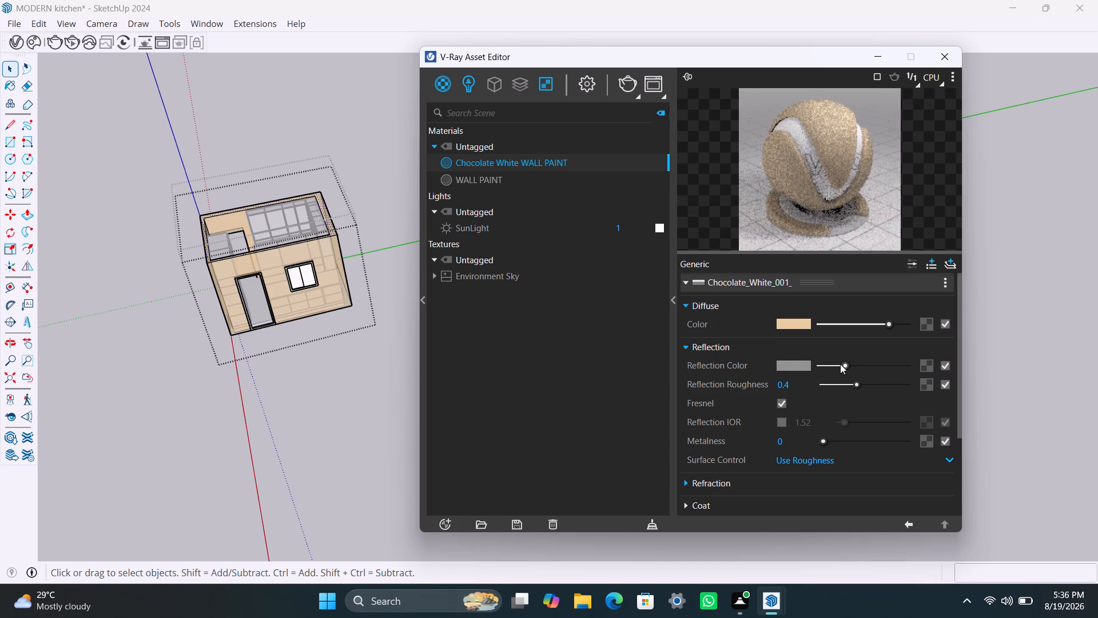
pyautogui.moveTo(846, 365); pyautogui.dragTo(831, 367)
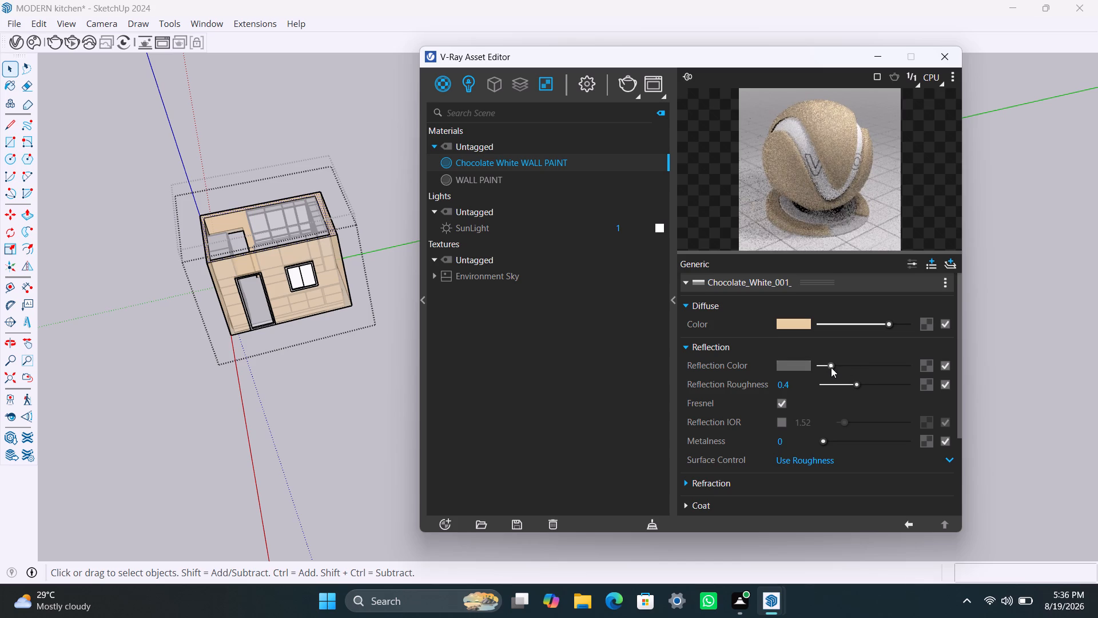
pyautogui.moveTo(831, 367); pyautogui.dragTo(819, 372)
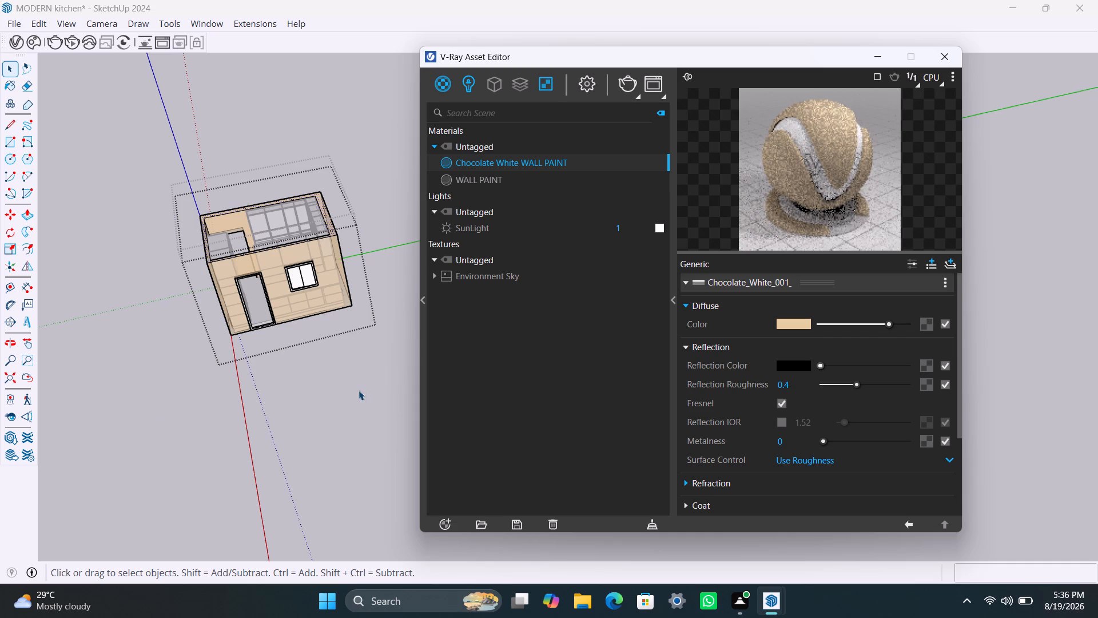
pyautogui.scroll(2, 818, 366)
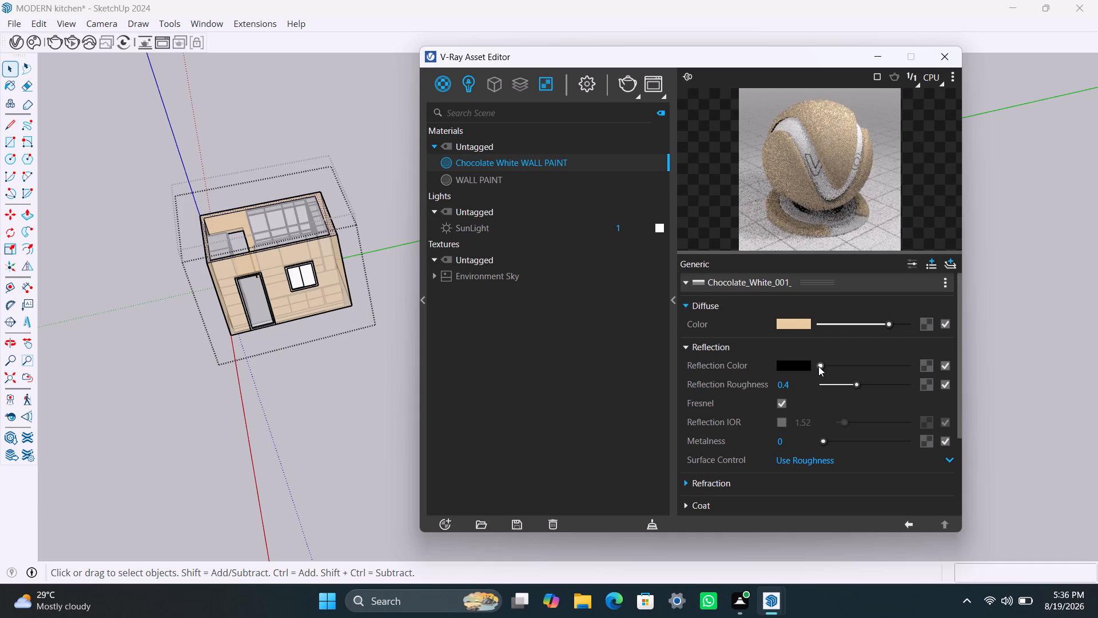
pyautogui.click(822, 365)
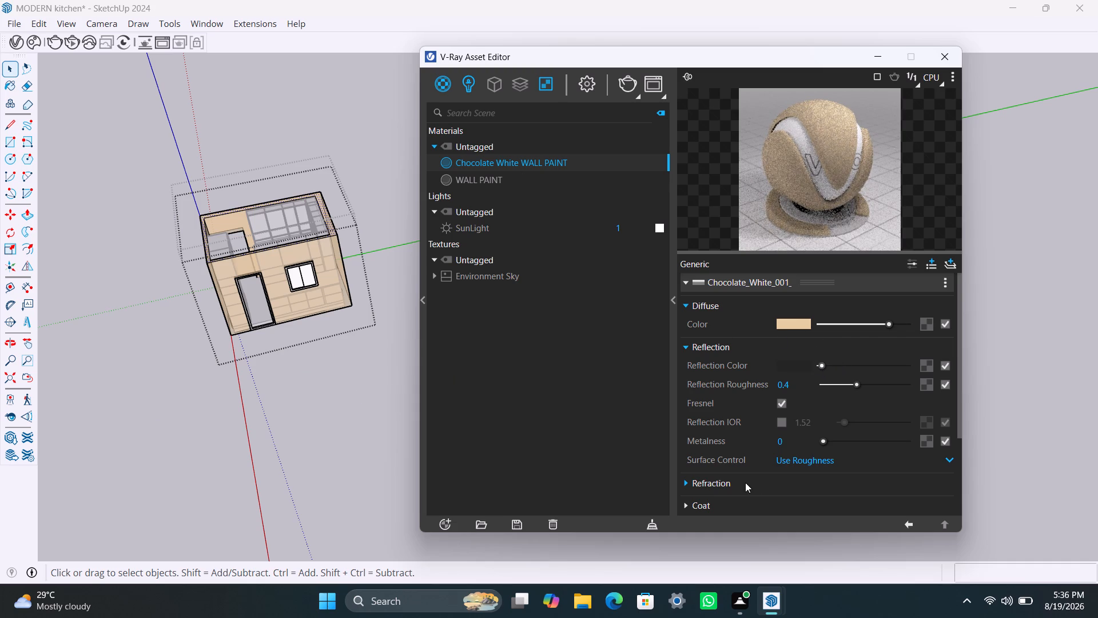
# Darken the refraction color of Chocolate White WALL PAINT slightly and set its refraction glossiness to 0.
pyautogui.click(686, 481)
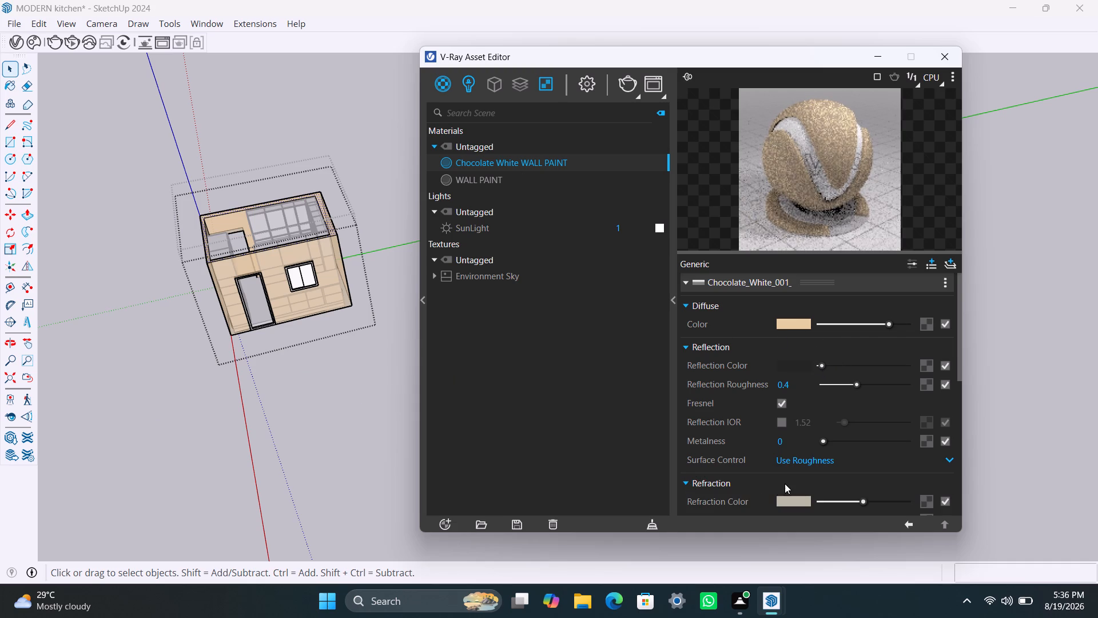
pyautogui.moveTo(862, 498); pyautogui.dragTo(848, 503)
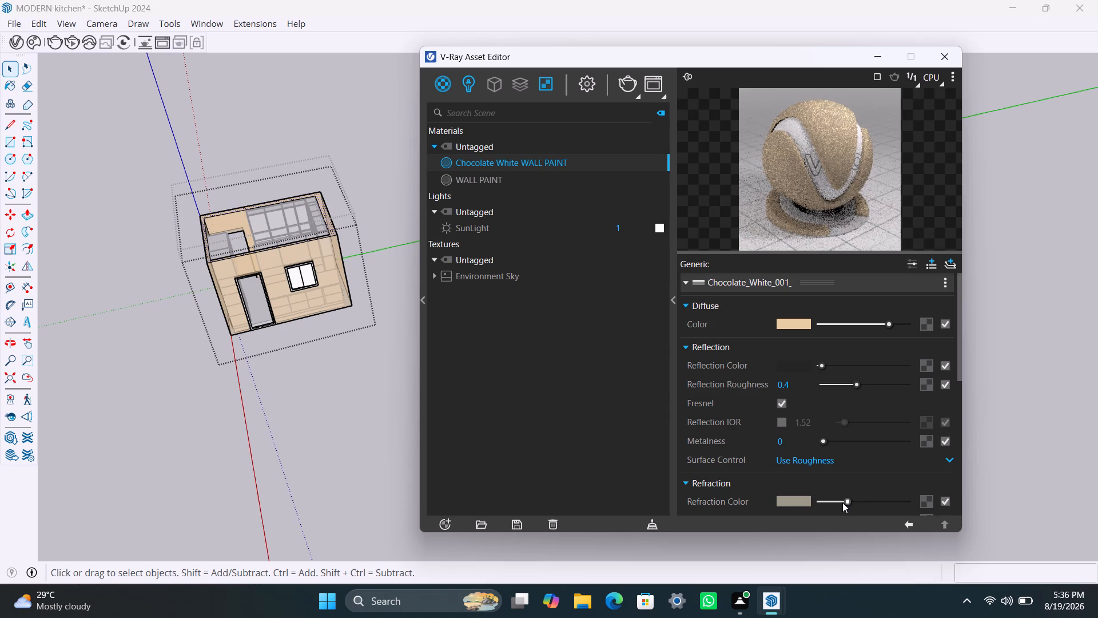
pyautogui.scroll(-2, 817, 478)
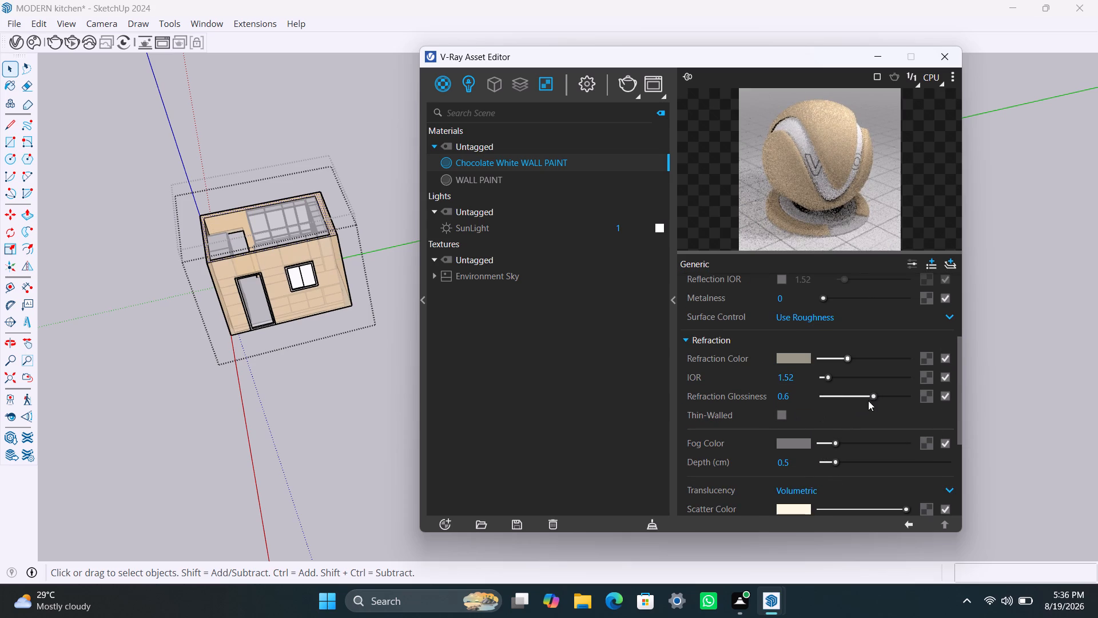
pyautogui.moveTo(872, 395); pyautogui.dragTo(819, 402)
pyautogui.moveTo(819, 402); pyautogui.dragTo(814, 405)
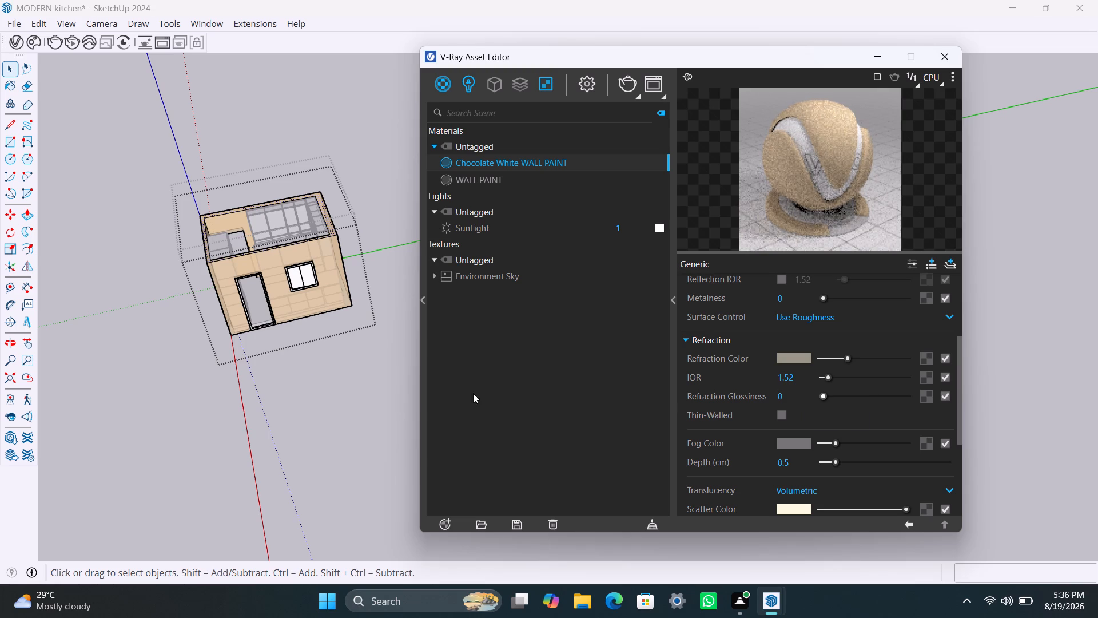
# Reapply the adjusted Chocolate White WALL PAINT to the outer face of the wall containing the door and window.
pyautogui.rightClick(330, 347)
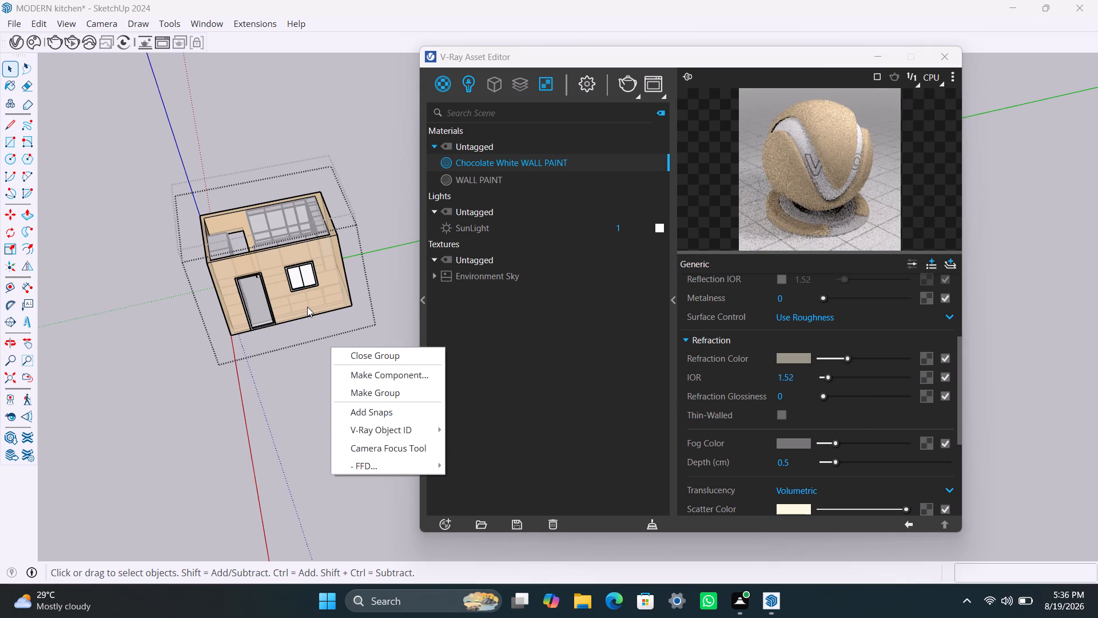
pyautogui.rightClick(568, 166)
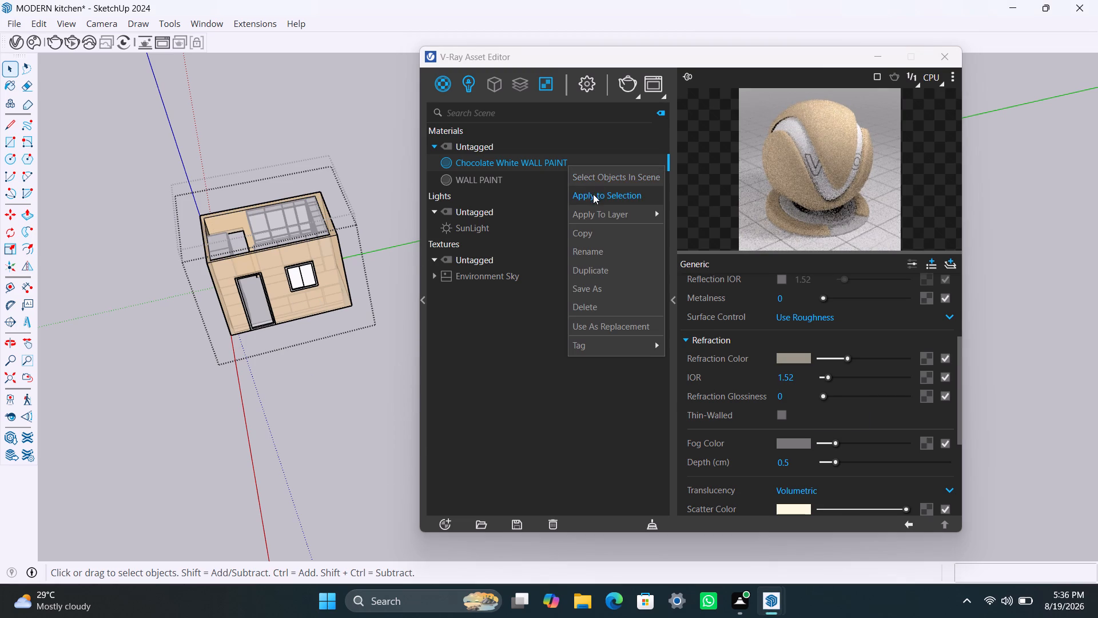
pyautogui.click(593, 194)
pyautogui.click(319, 305)
pyautogui.rightClick(571, 165)
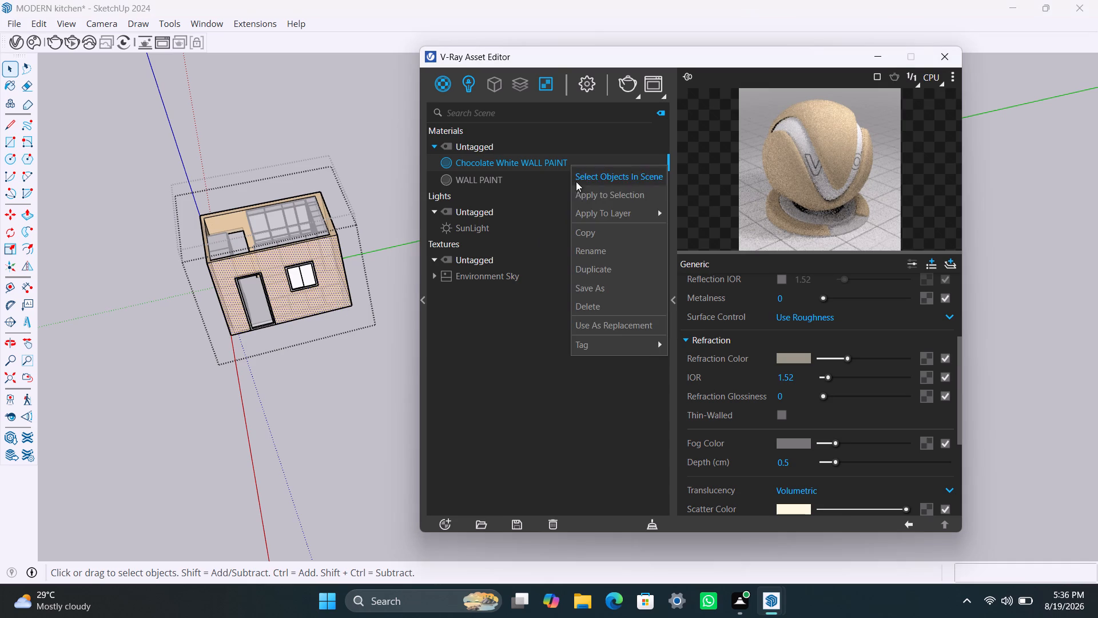
pyautogui.click(580, 195)
# Reapply the adjusted Chocolate White WALL PAINT to the outer face of the back wall next to the window.
pyautogui.scroll(2, 308, 330)
pyautogui.moveTo(320, 330); pyautogui.dragTo(100, 349, button='middle')
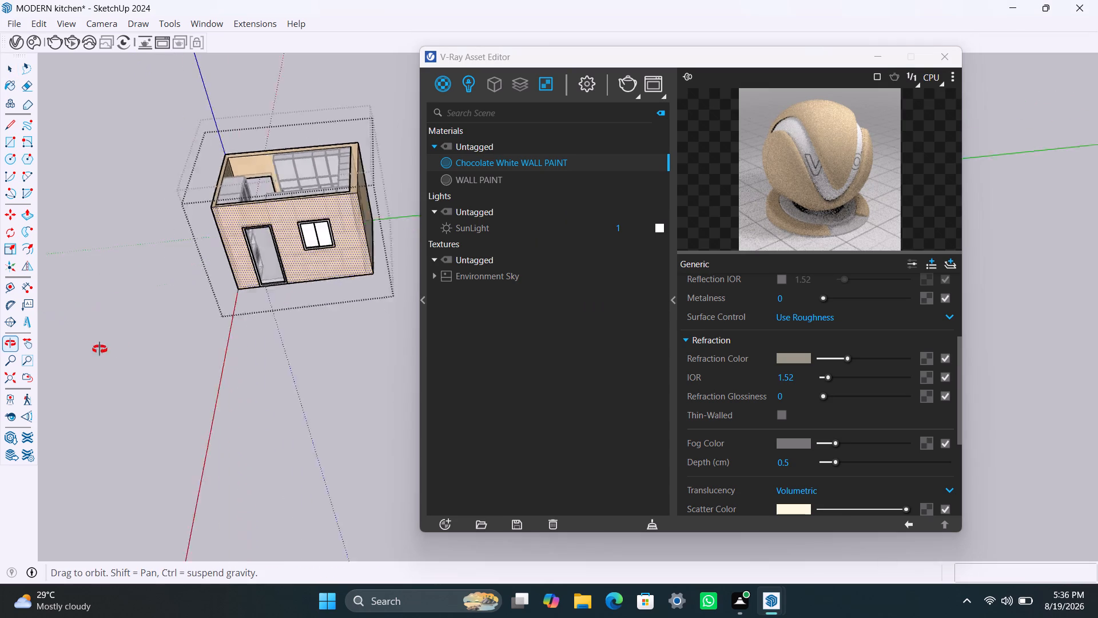
pyautogui.moveTo(100, 349); pyautogui.dragTo(67, 349, button='middle')
pyautogui.scroll(-3, 211, 318)
pyautogui.moveTo(301, 306); pyautogui.dragTo(221, 331, button='middle')
pyautogui.scroll(-4, 272, 300)
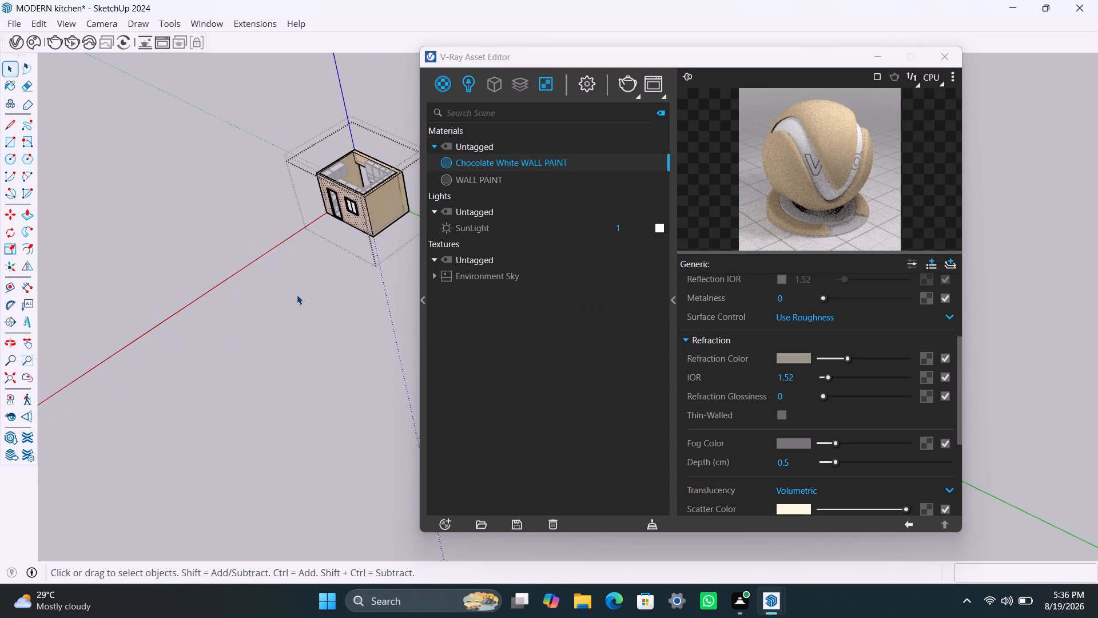
pyautogui.moveTo(297, 295); pyautogui.dragTo(171, 353, button='middle')
pyautogui.scroll(9, 249, 274)
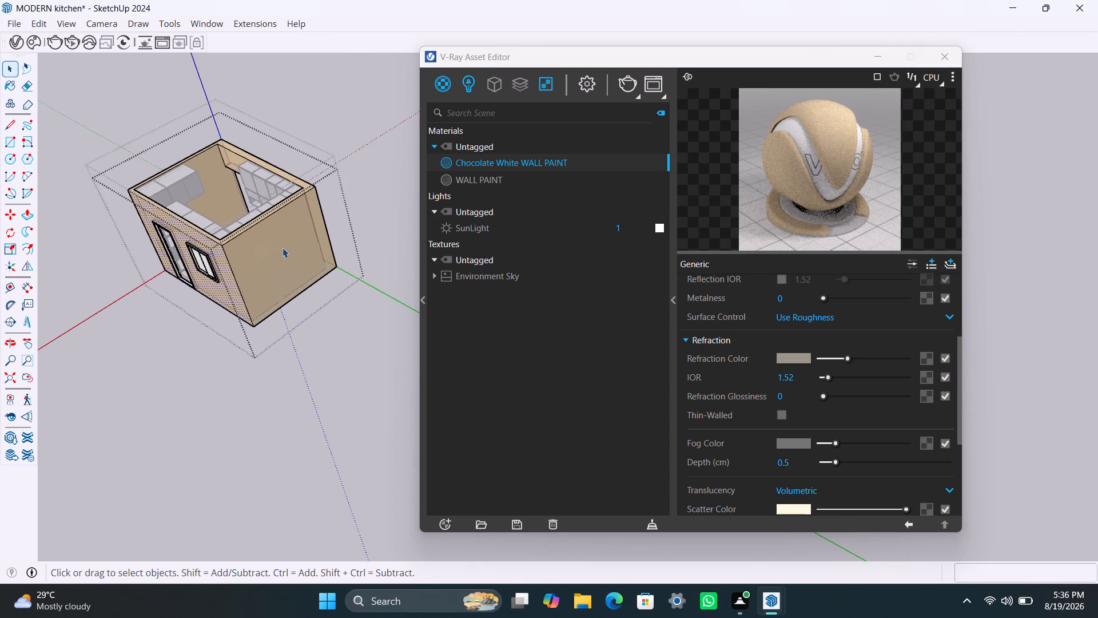
pyautogui.click(283, 247)
pyautogui.rightClick(286, 252)
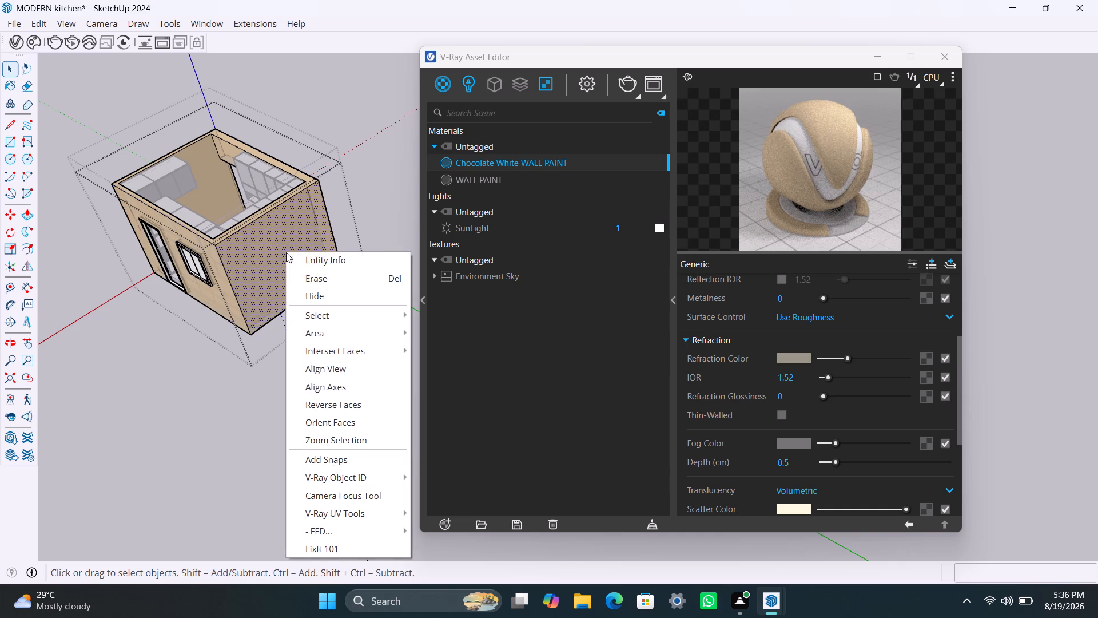
pyautogui.rightClick(469, 161)
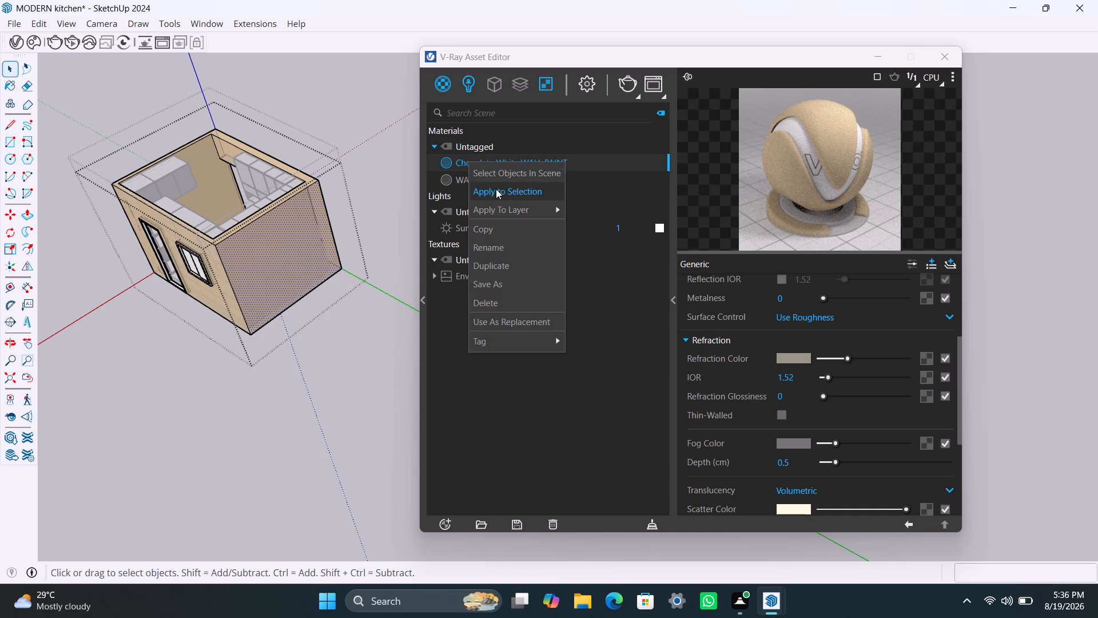
pyautogui.click(496, 189)
pyautogui.scroll(-3, 276, 303)
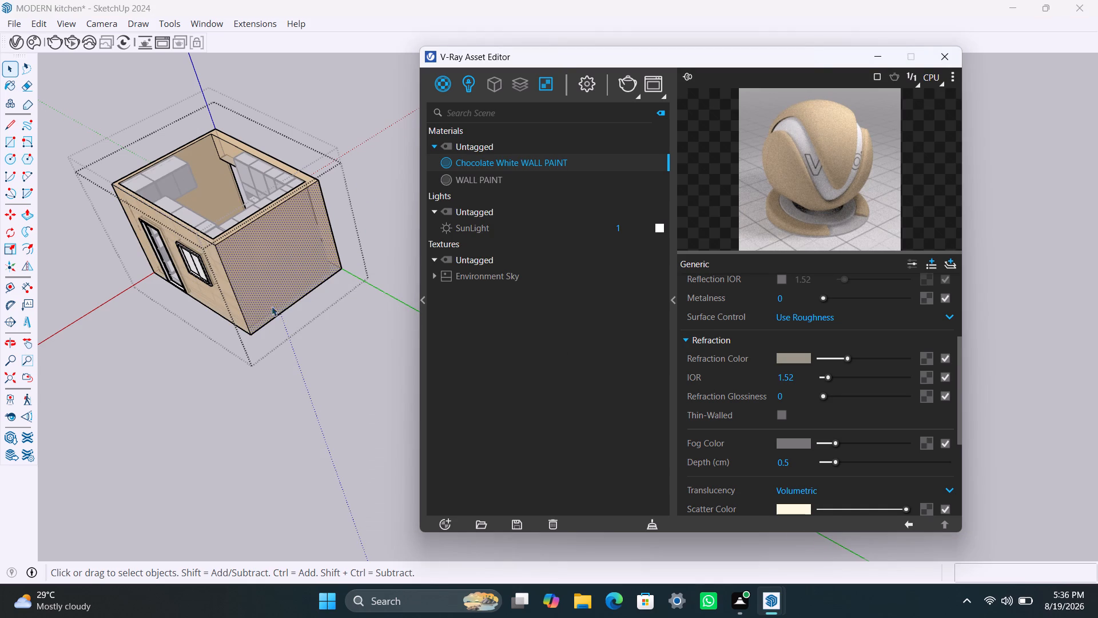
# Exit the nested group editing around the walls to return to the whole kitchen model.
pyautogui.moveTo(223, 318); pyautogui.dragTo(383, 319, button='middle')
pyautogui.scroll(7, 241, 354)
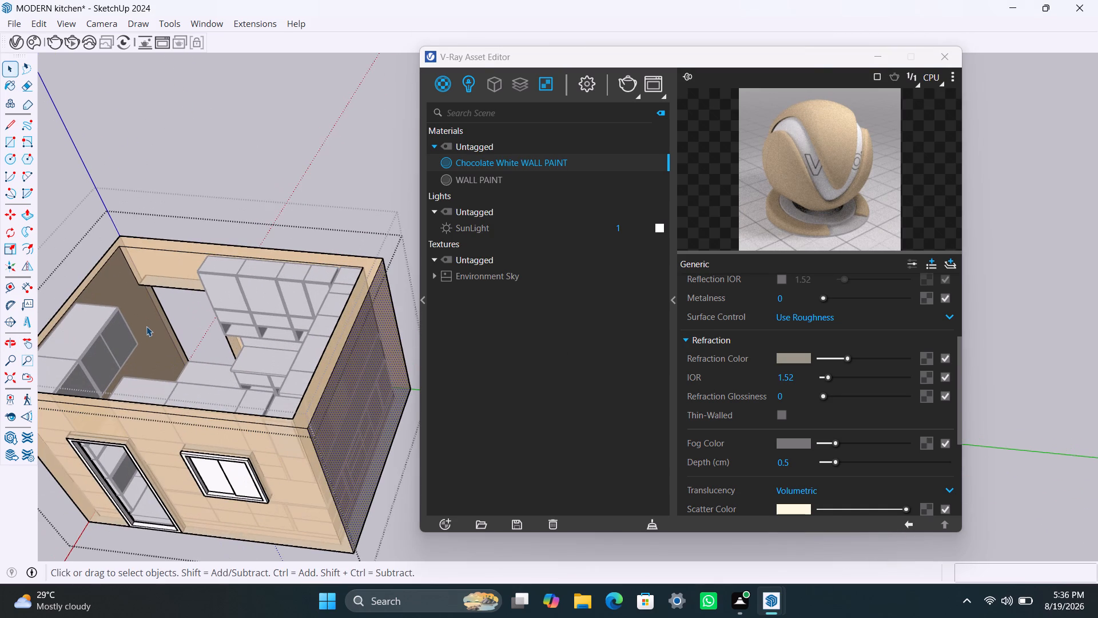
pyautogui.keyDown('shift'); pyautogui.moveTo(146, 326); pyautogui.dragTo(241, 296, button='middle'); pyautogui.keyUp('shift')
pyautogui.scroll(3, 241, 296)
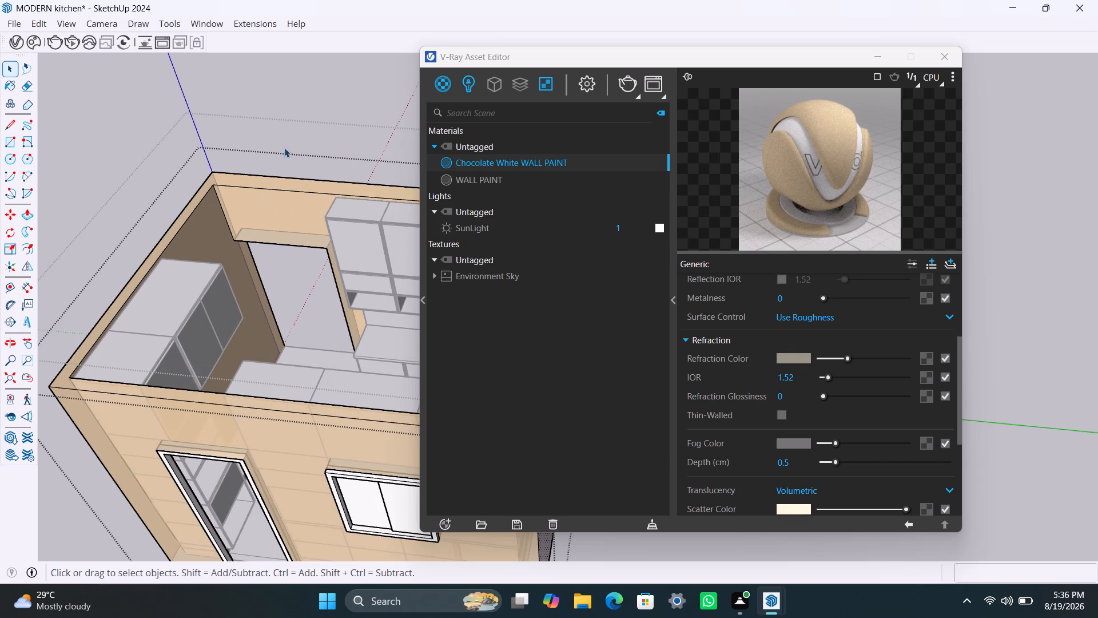
pyautogui.click(297, 116)
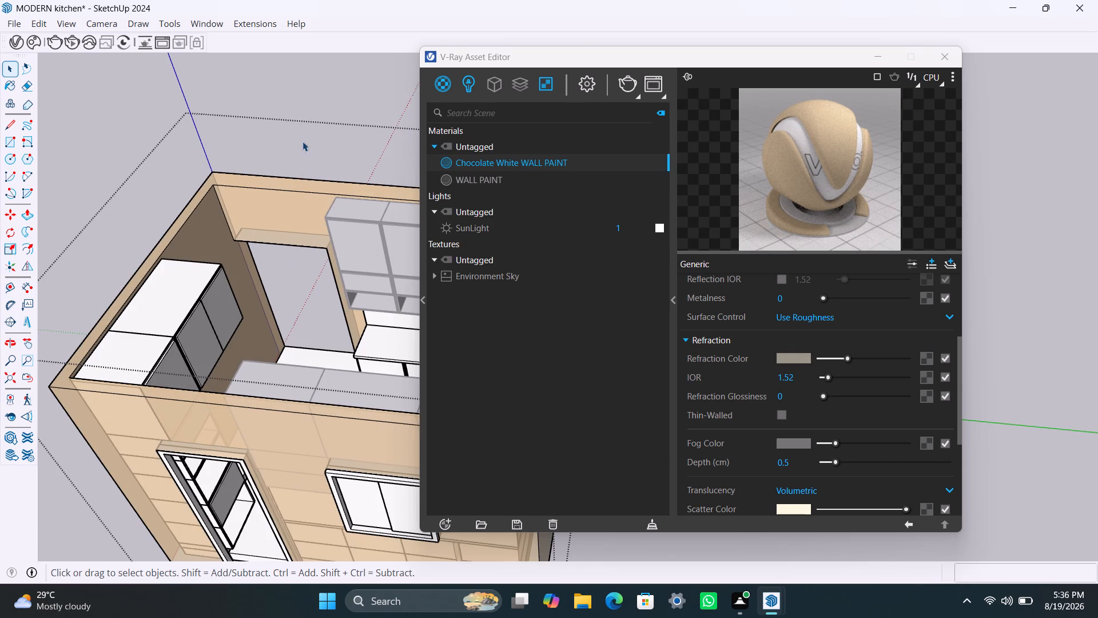
pyautogui.click(303, 108)
pyautogui.click(318, 87)
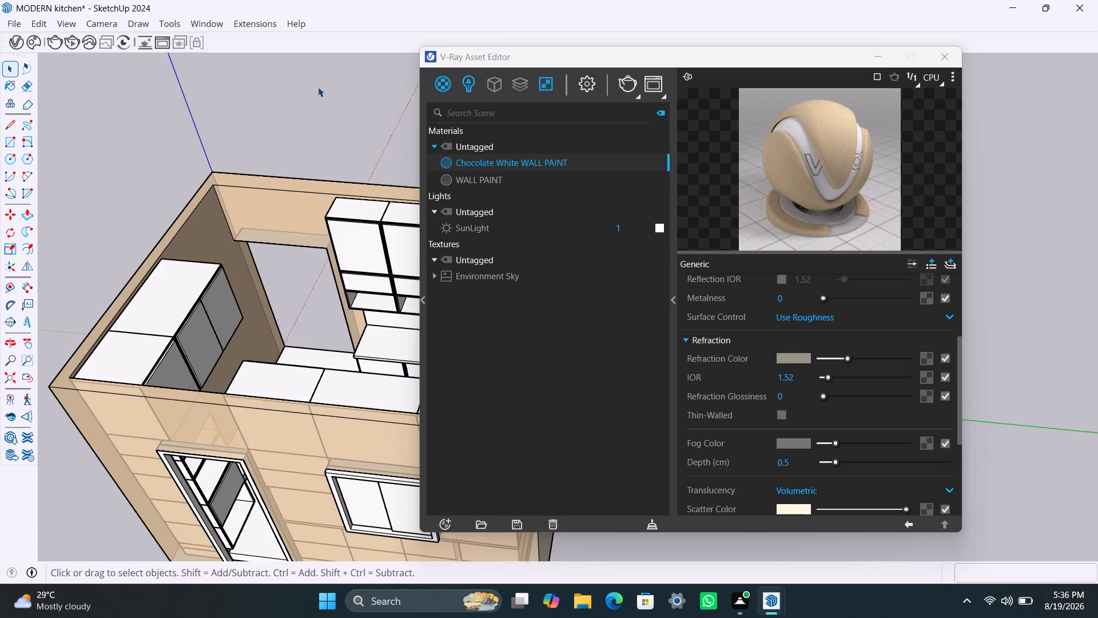
# Run a V-Ray test render of the kitchen from above, examine the painted walls up close, and stop the render.
pyautogui.click(627, 83)
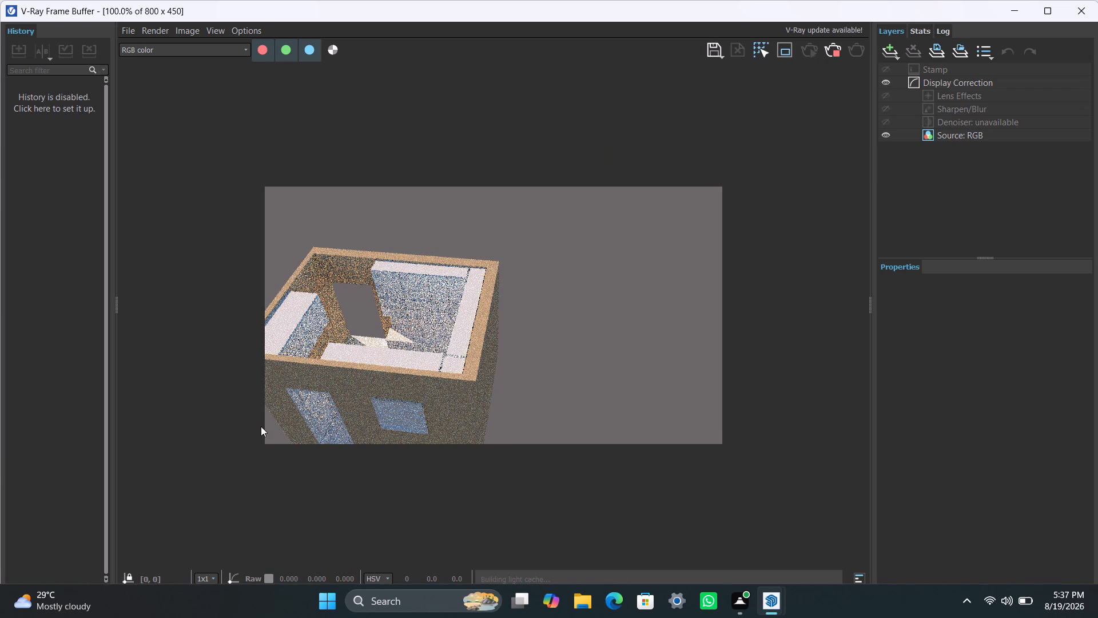
pyautogui.scroll(1, 374, 382)
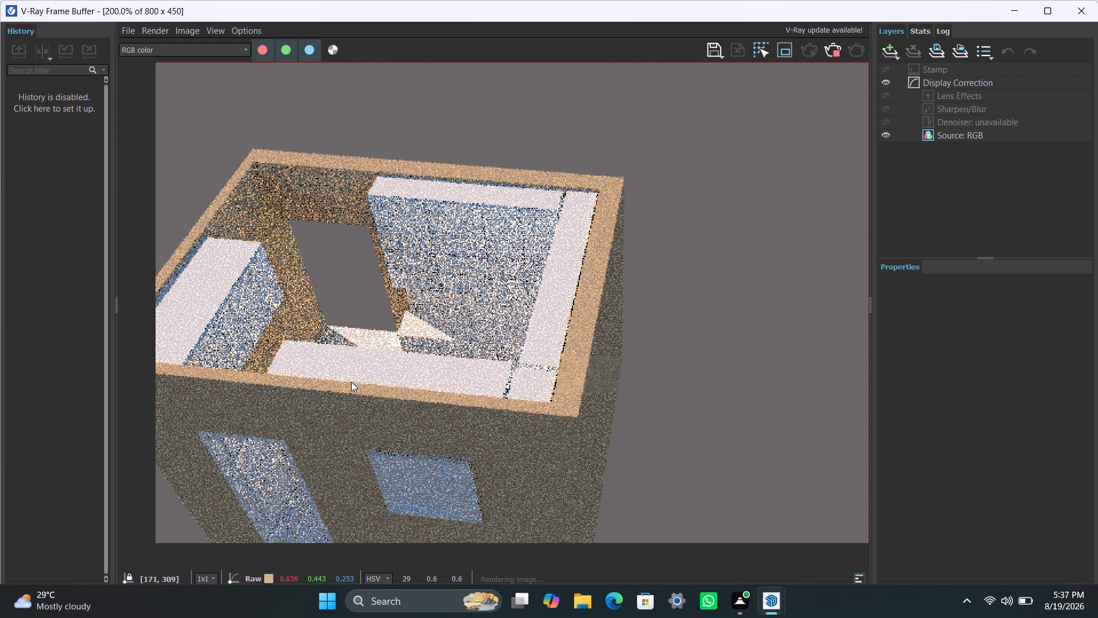
pyautogui.scroll(-1, 351, 382)
pyautogui.scroll(1, 354, 379)
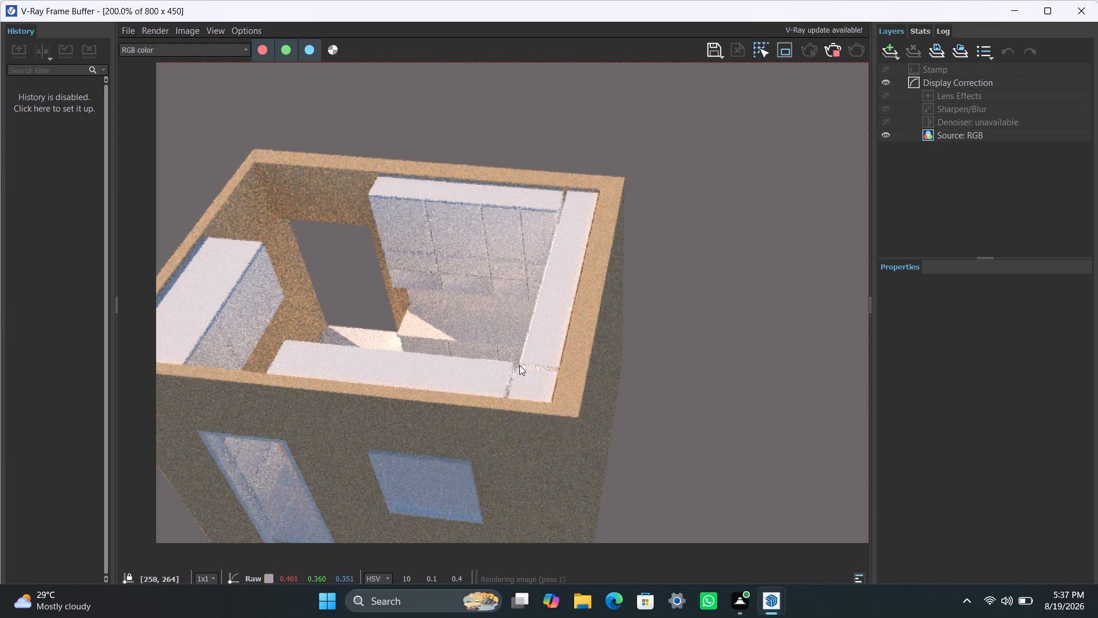
pyautogui.scroll(-2, 540, 446)
pyautogui.scroll(2, 534, 423)
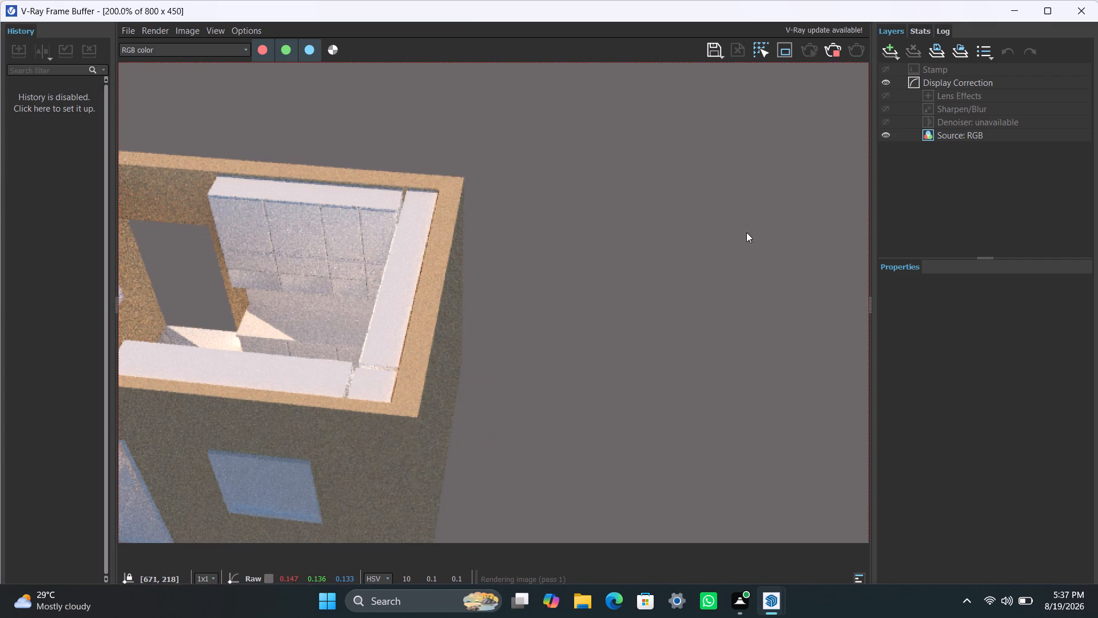
pyautogui.scroll(-1, 290, 394)
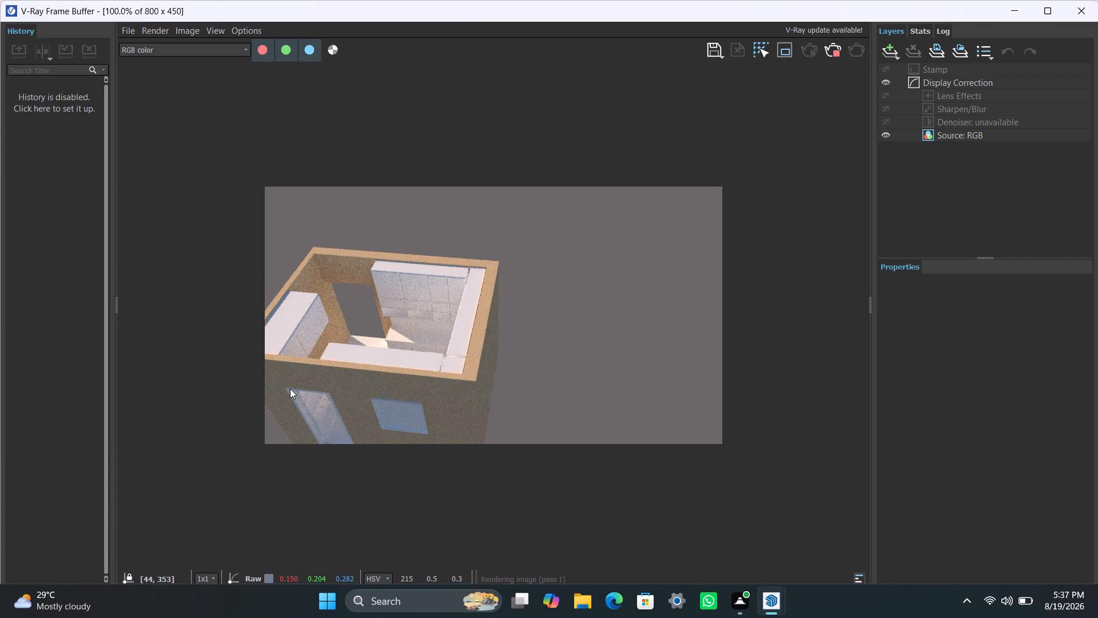
pyautogui.scroll(1, 363, 375)
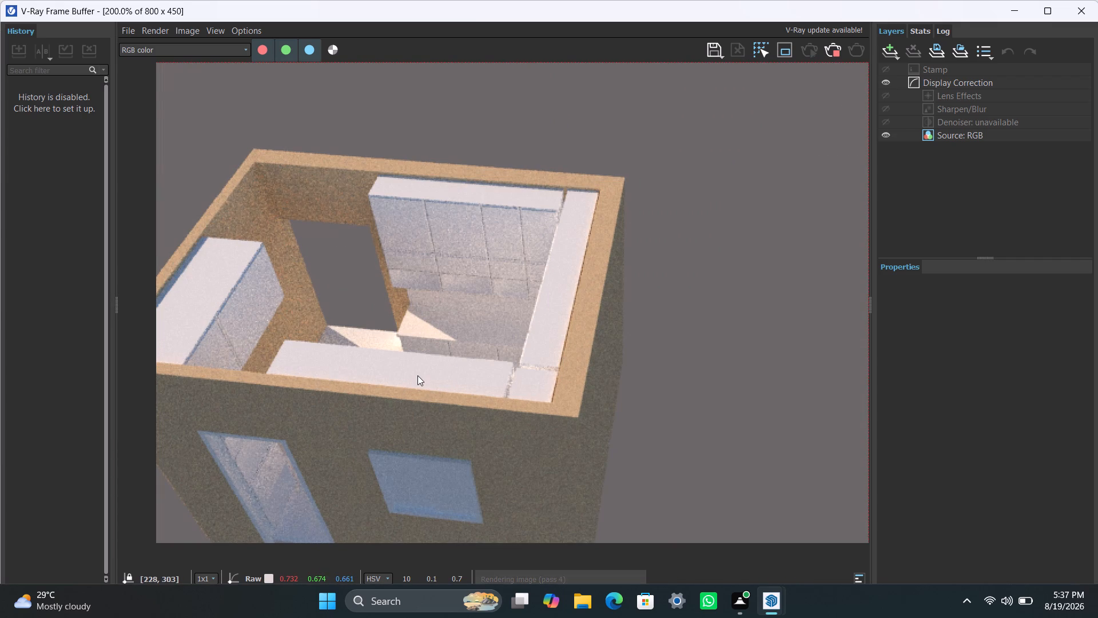
pyautogui.click(837, 54)
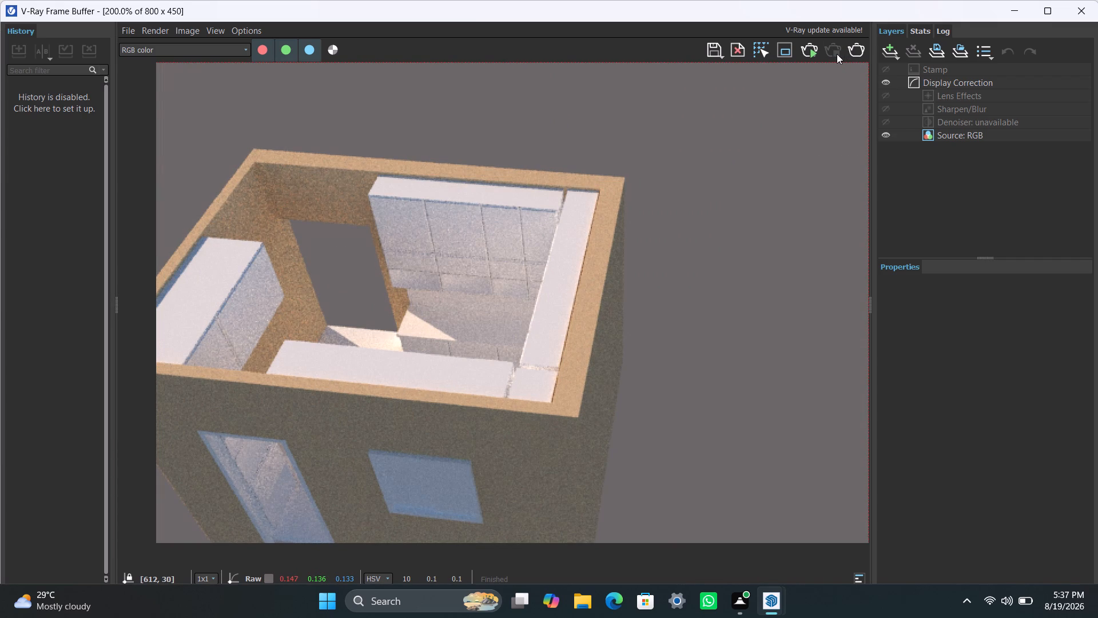
pyautogui.click(1016, 10)
# Rename the WALL PAINT material as BEIGE FOR CUPBOARDS.
pyautogui.scroll(-3, 331, 390)
pyautogui.moveTo(311, 438); pyautogui.dragTo(377, 337, button='middle')
pyautogui.scroll(-5, 295, 394)
pyautogui.moveTo(307, 458); pyautogui.dragTo(319, 447, button='middle')
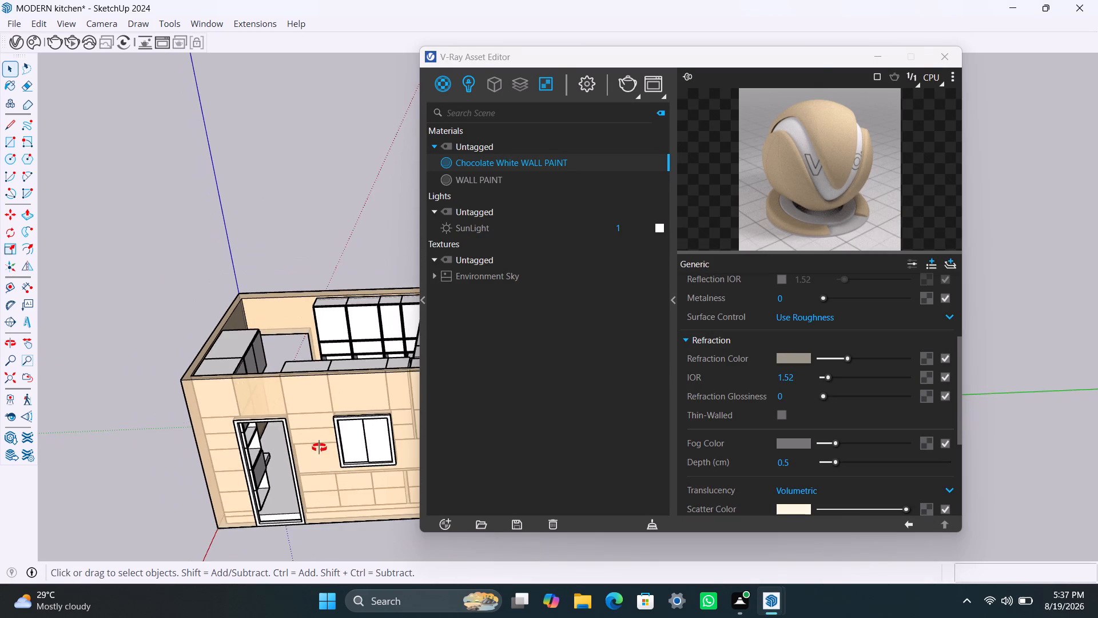
pyautogui.moveTo(319, 447); pyautogui.dragTo(327, 488, button='middle')
pyautogui.click(509, 181)
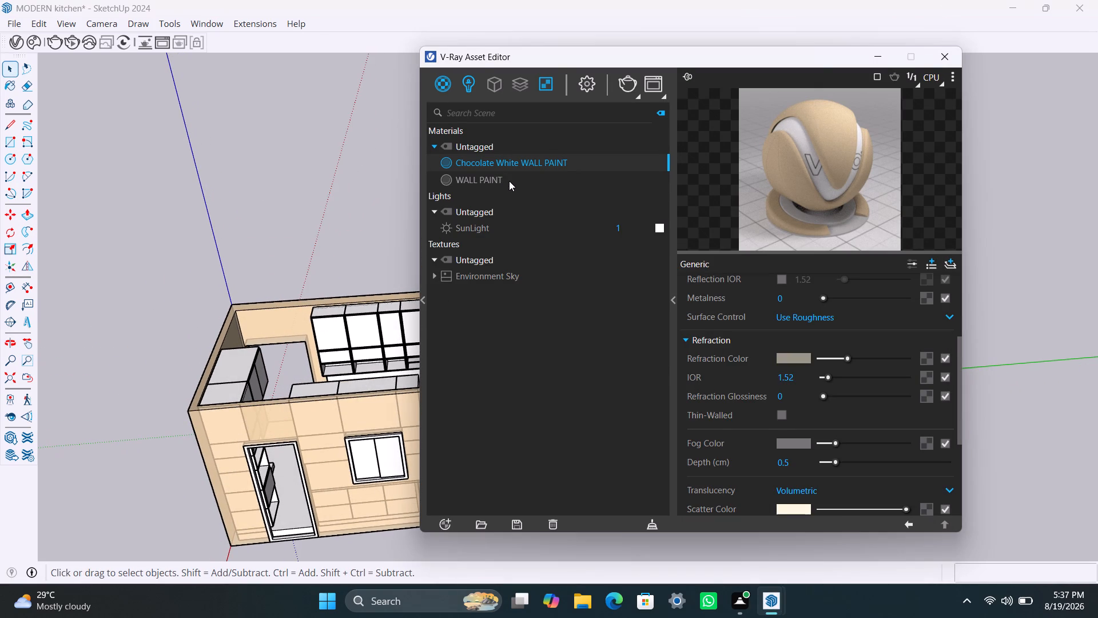
pyautogui.click(509, 181)
pyautogui.moveTo(509, 181); pyautogui.dragTo(458, 189)
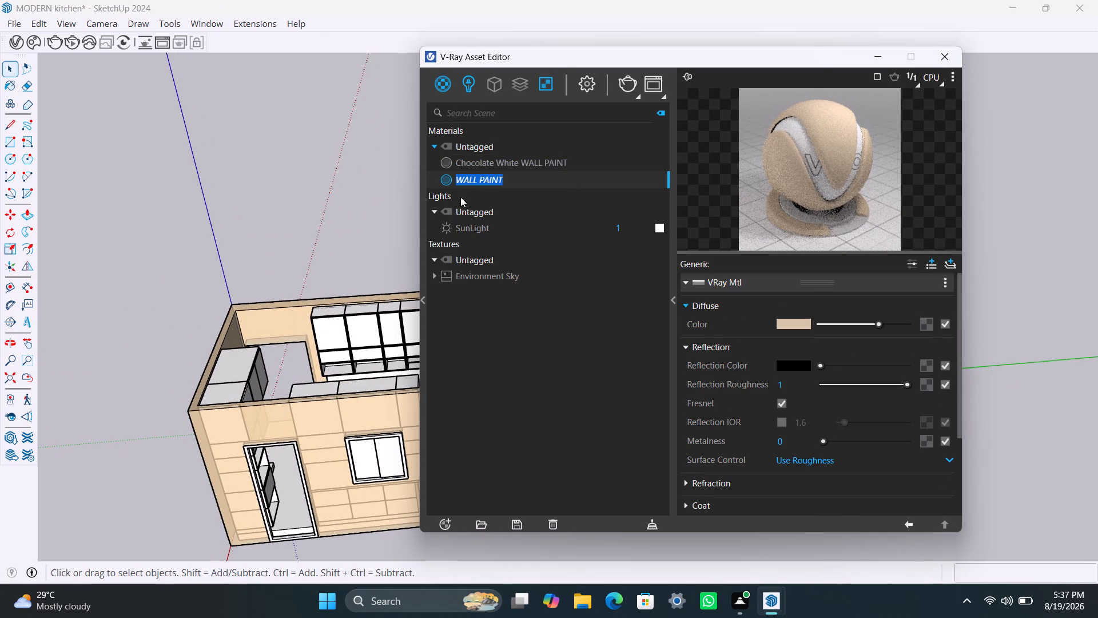
pyautogui.write('BEIG')
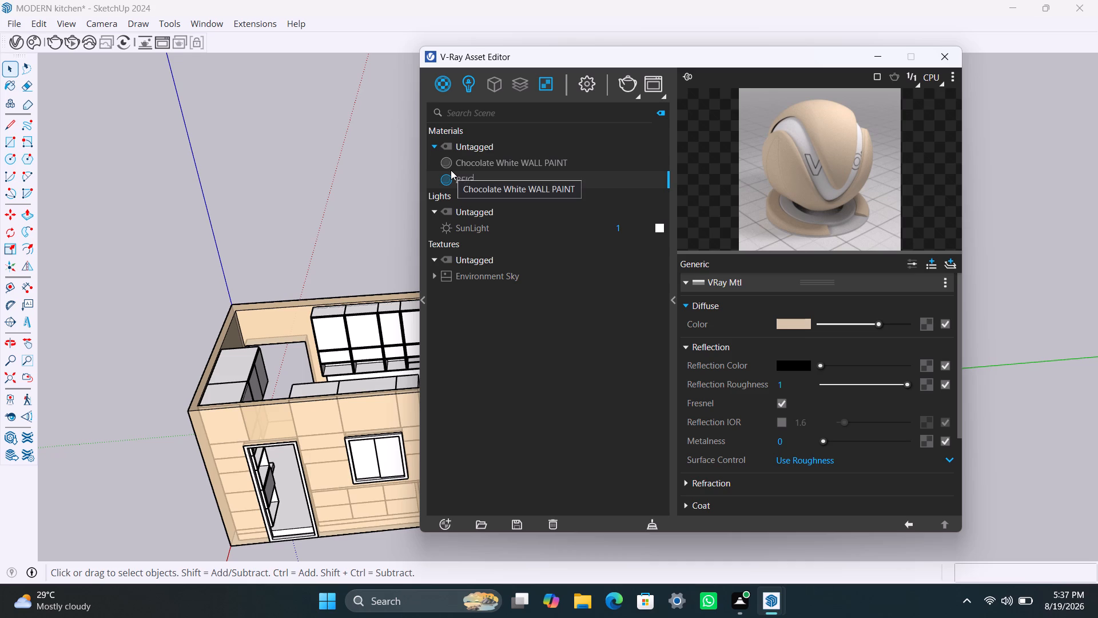
pyautogui.write('E COLOUR')
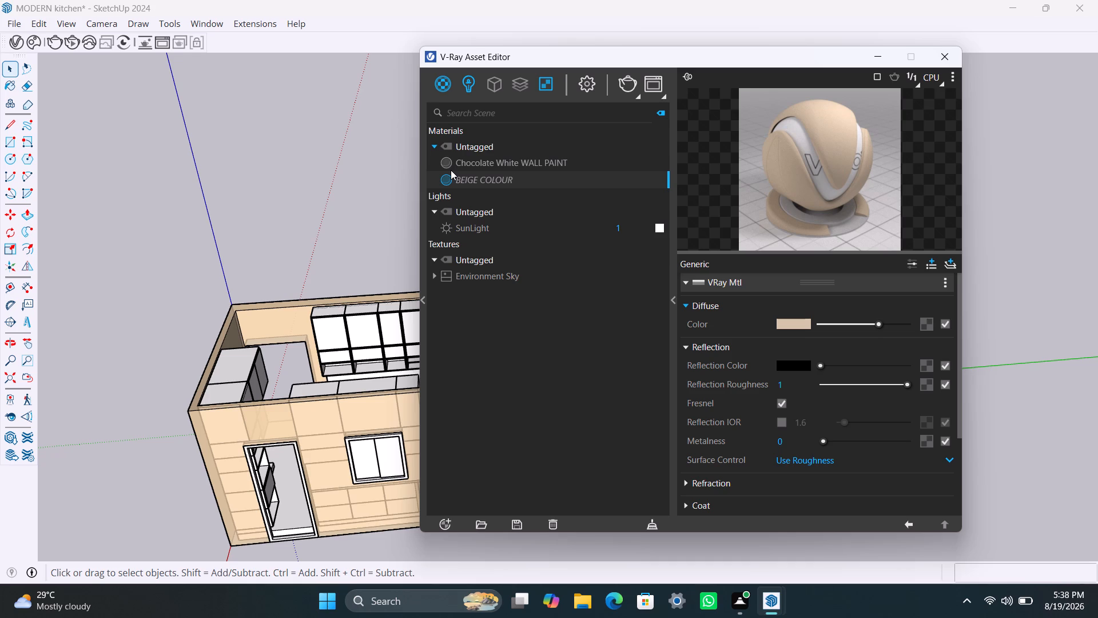
pyautogui.press('BackSpace')
pyautogui.press('BackSpace')
pyautogui.press('BackSpace')
pyautogui.press('BackSpace')
pyautogui.press('BackSpace')
pyautogui.press('BackSpace')
pyautogui.write('FOR')
pyautogui.press('space')
pyautogui.press('c')
pyautogui.press('BackSpace')
pyautogui.write('CUPBOARDS')
pyautogui.click(524, 208)
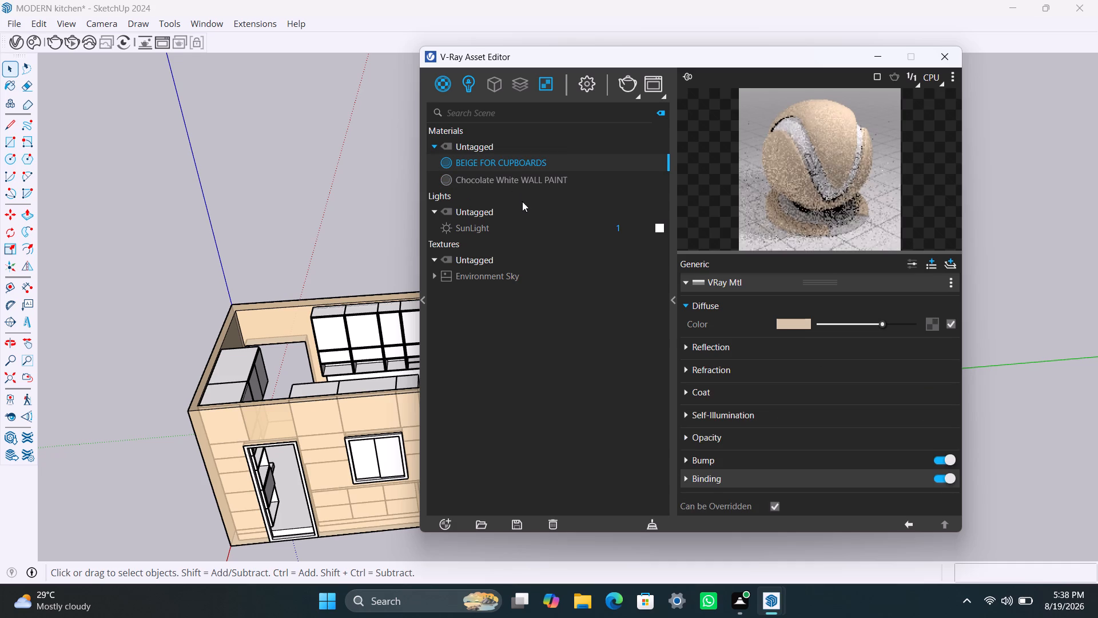
# Change the diffuse colour of BEIGE FOR CUPBOARDS to a salmon pink, about R 0.804, G 0.547, B 0.489.
pyautogui.click(809, 322)
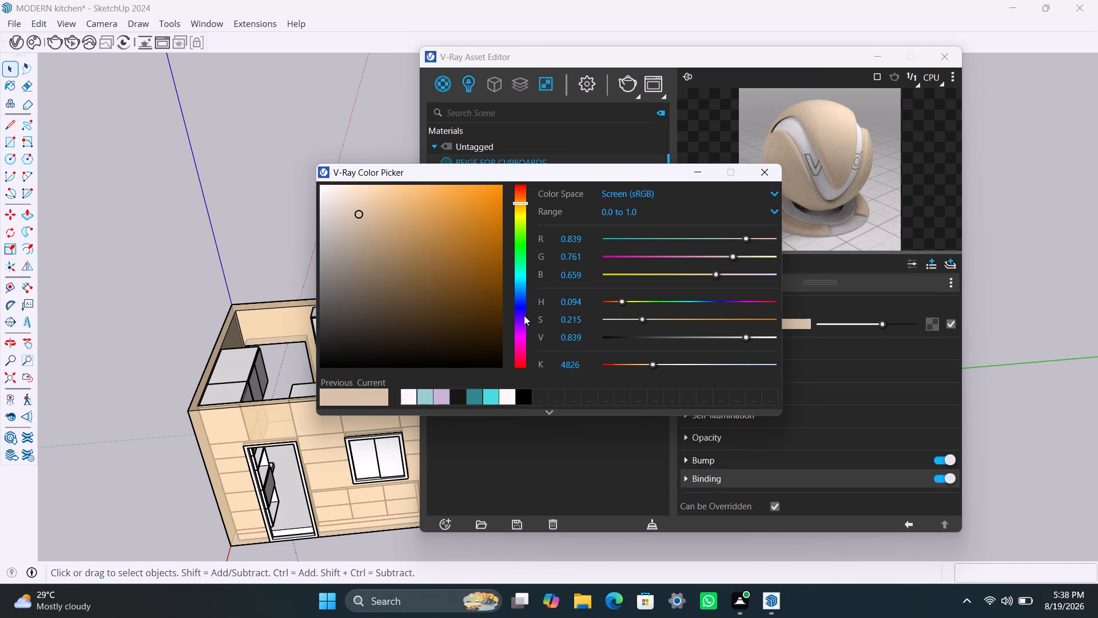
pyautogui.click(519, 356)
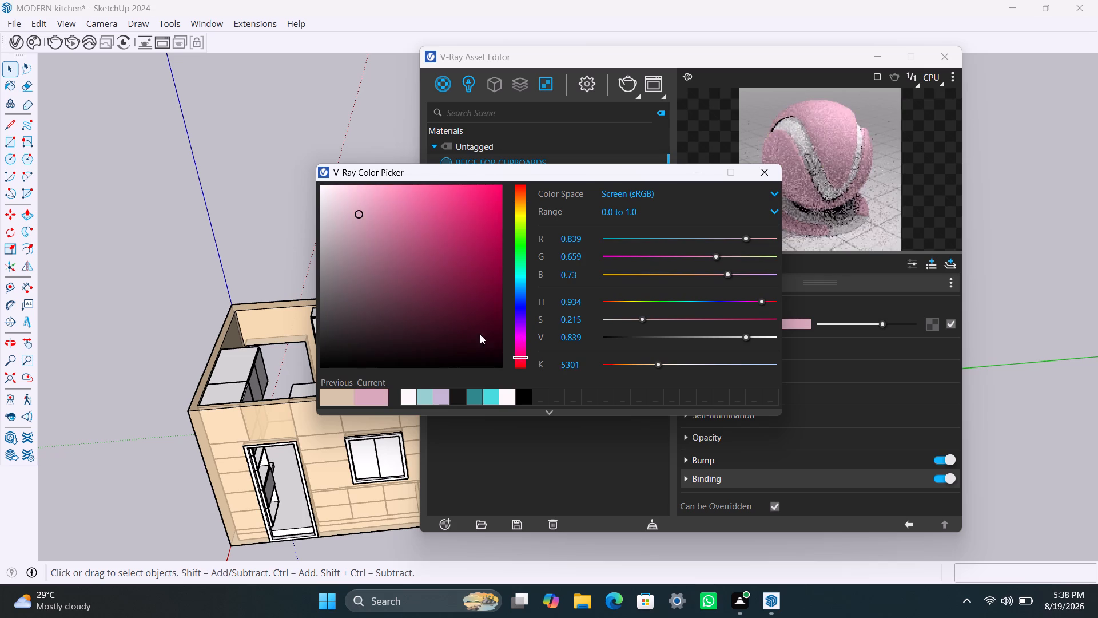
pyautogui.click(523, 360)
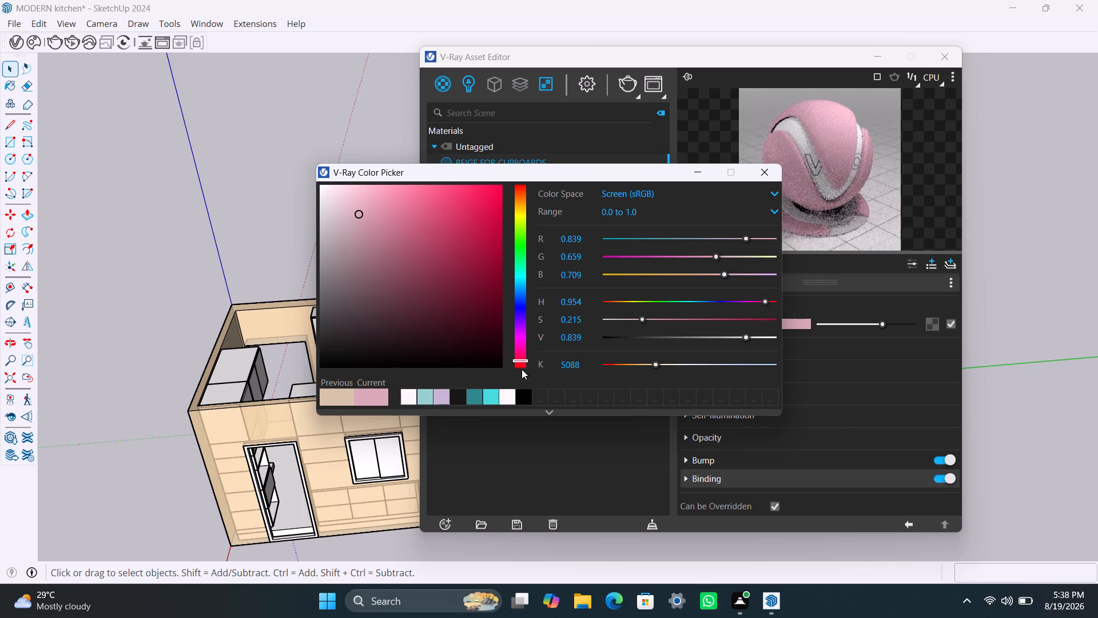
pyautogui.click(608, 364)
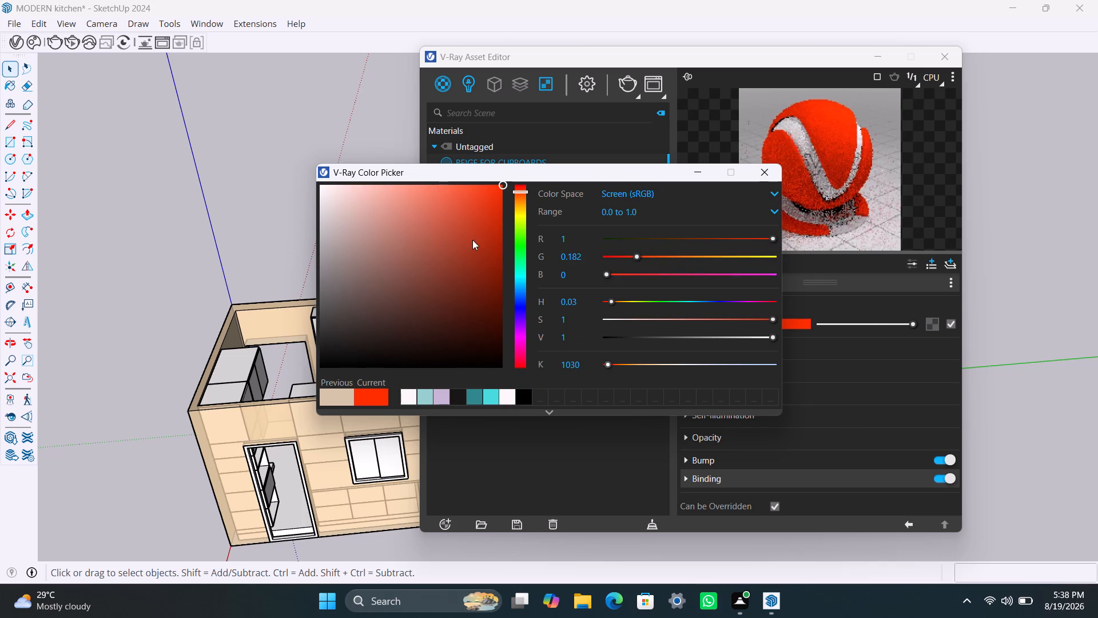
pyautogui.click(441, 303)
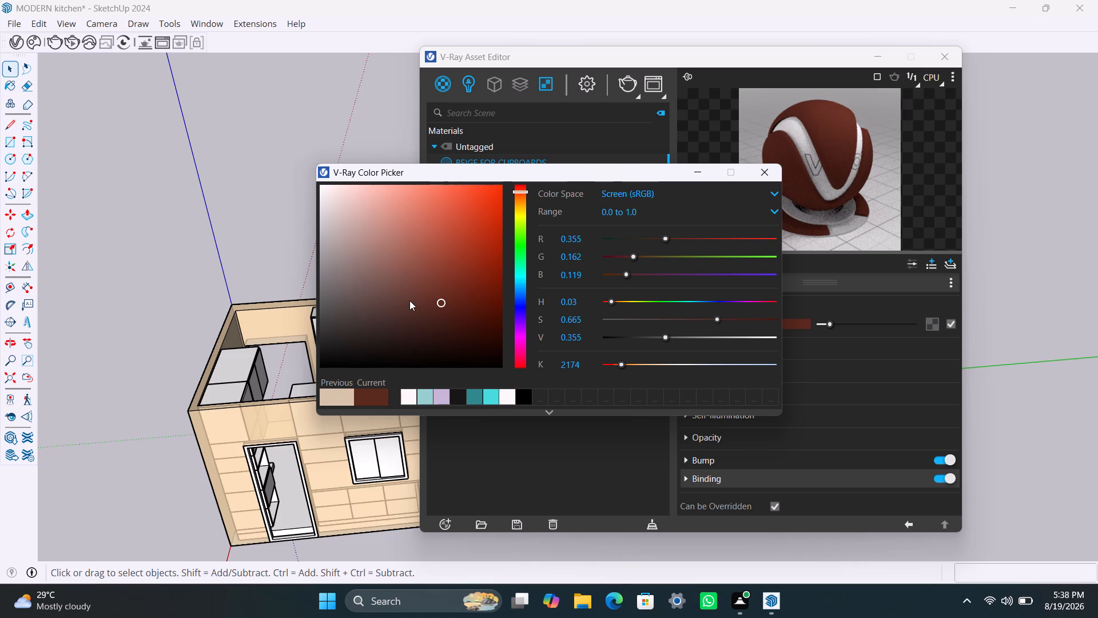
pyautogui.click(413, 303)
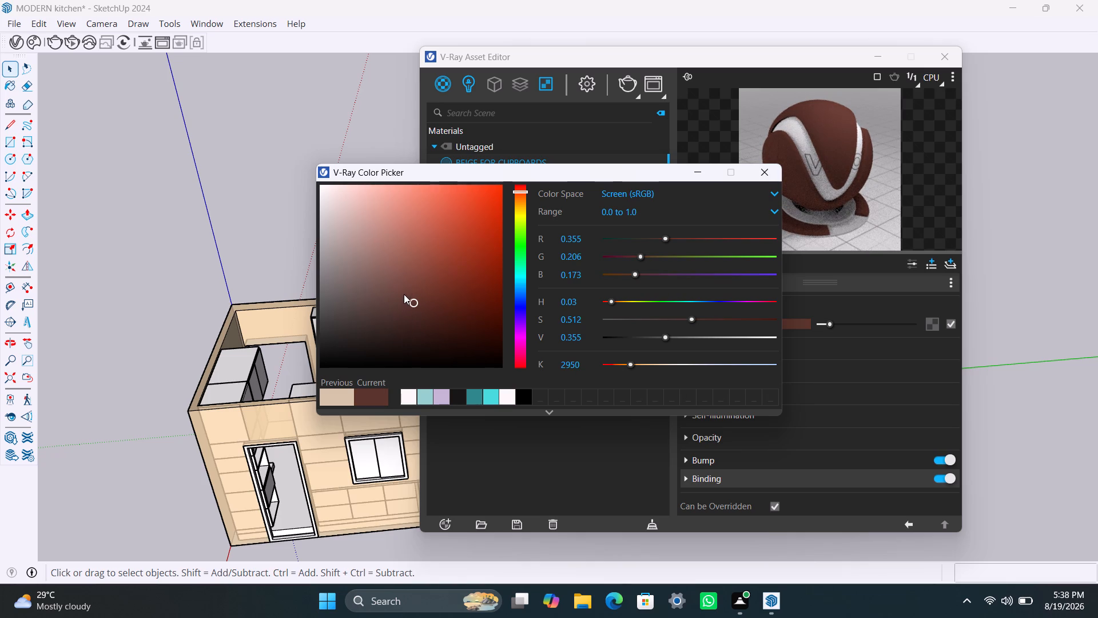
pyautogui.click(404, 293)
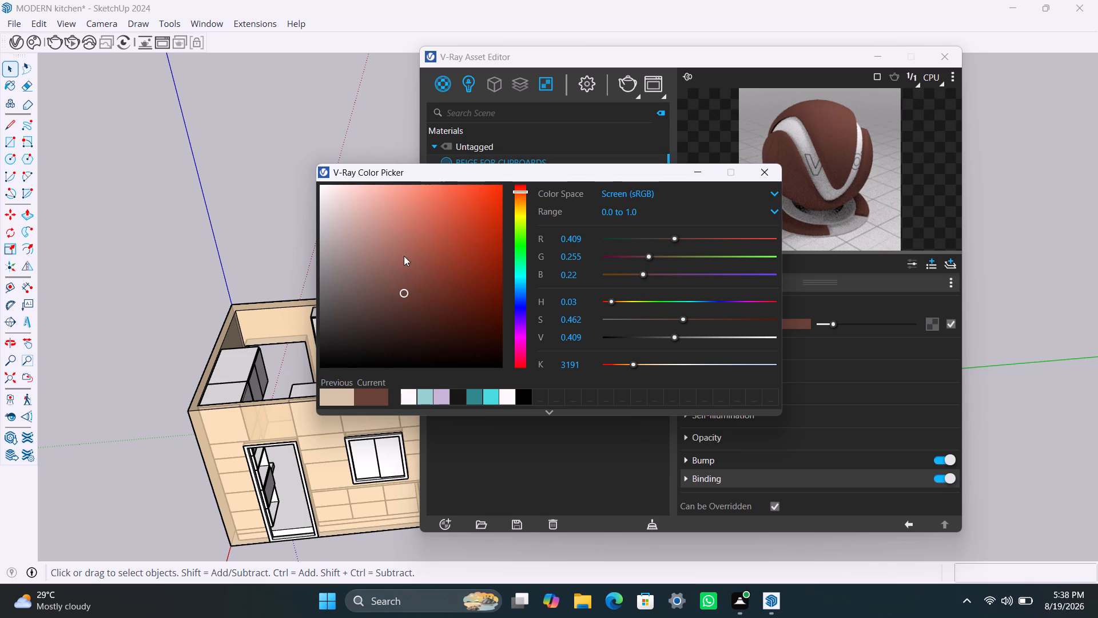
pyautogui.click(397, 275)
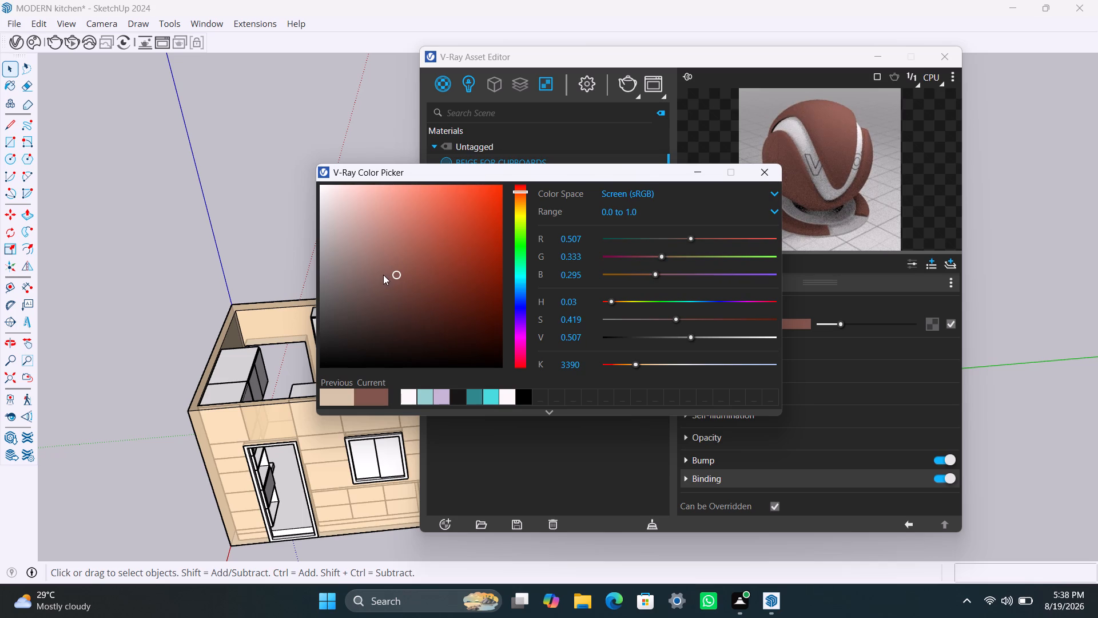
pyautogui.click(390, 270)
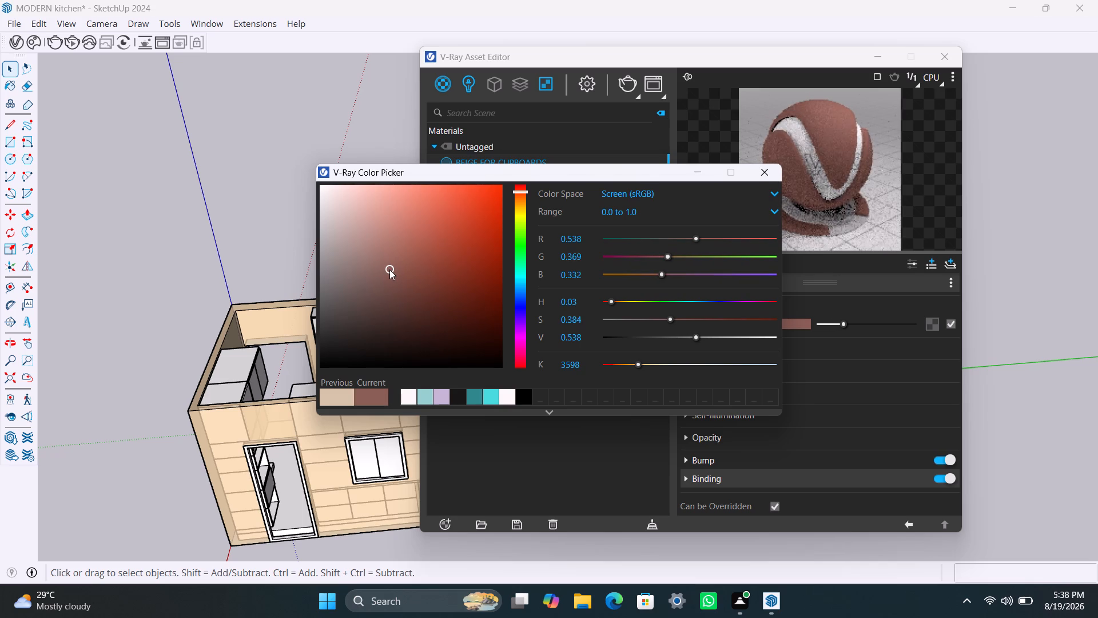
pyautogui.click(417, 230)
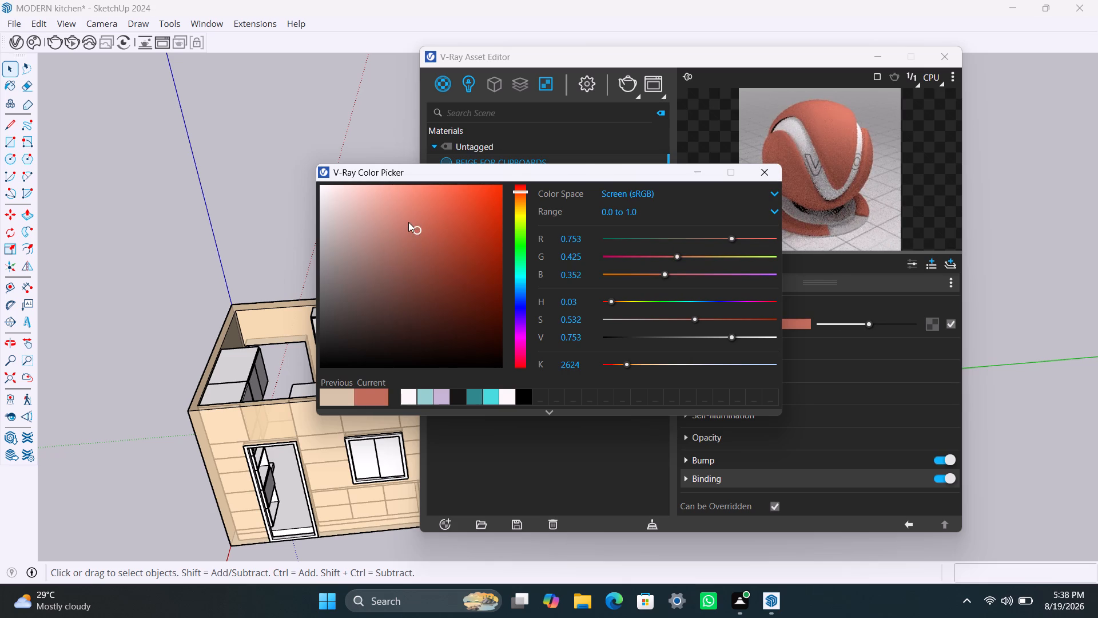
pyautogui.click(407, 223)
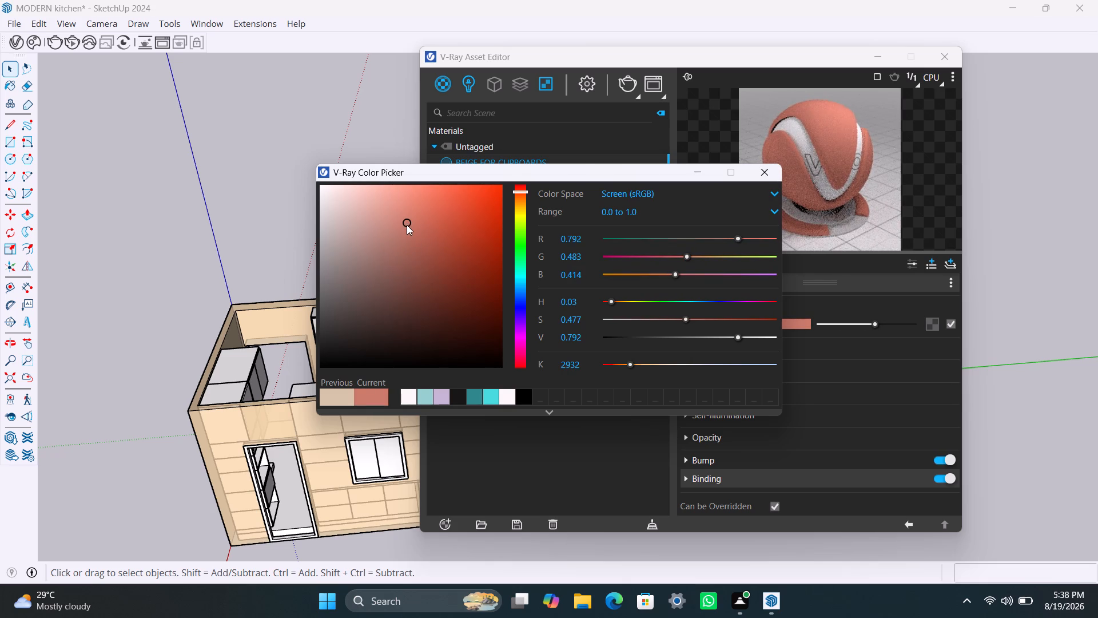
pyautogui.click(397, 223)
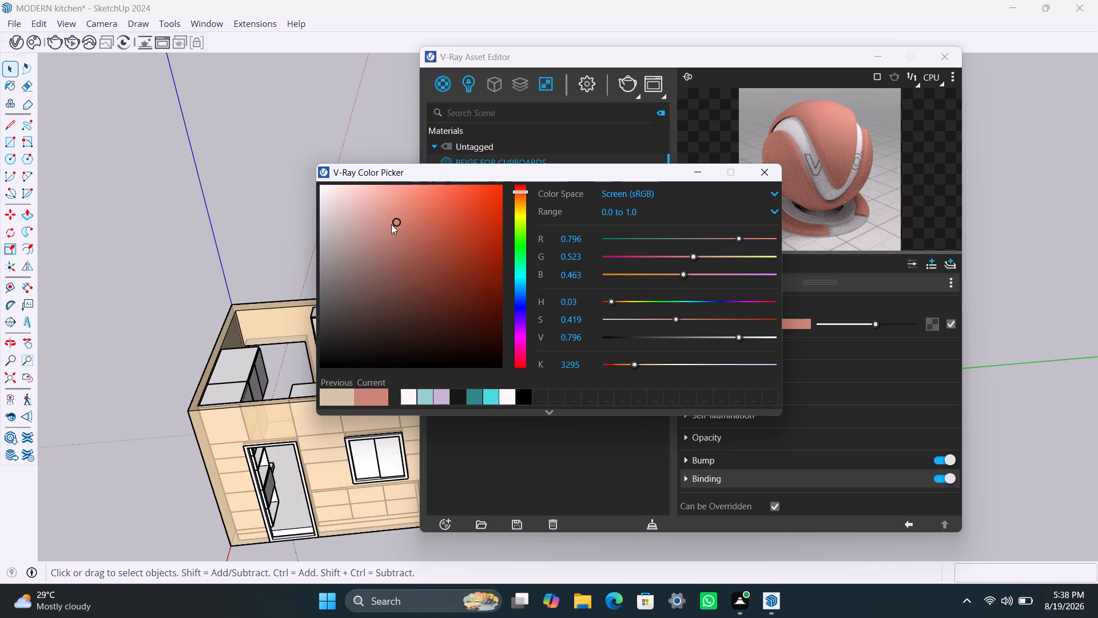
pyautogui.click(387, 223)
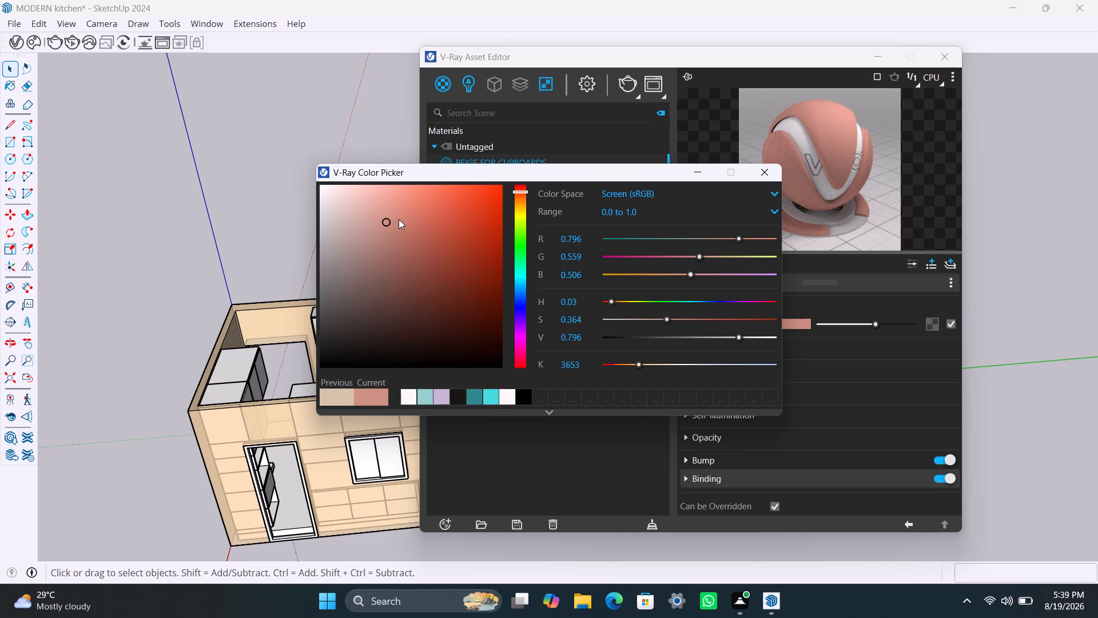
pyautogui.click(392, 221)
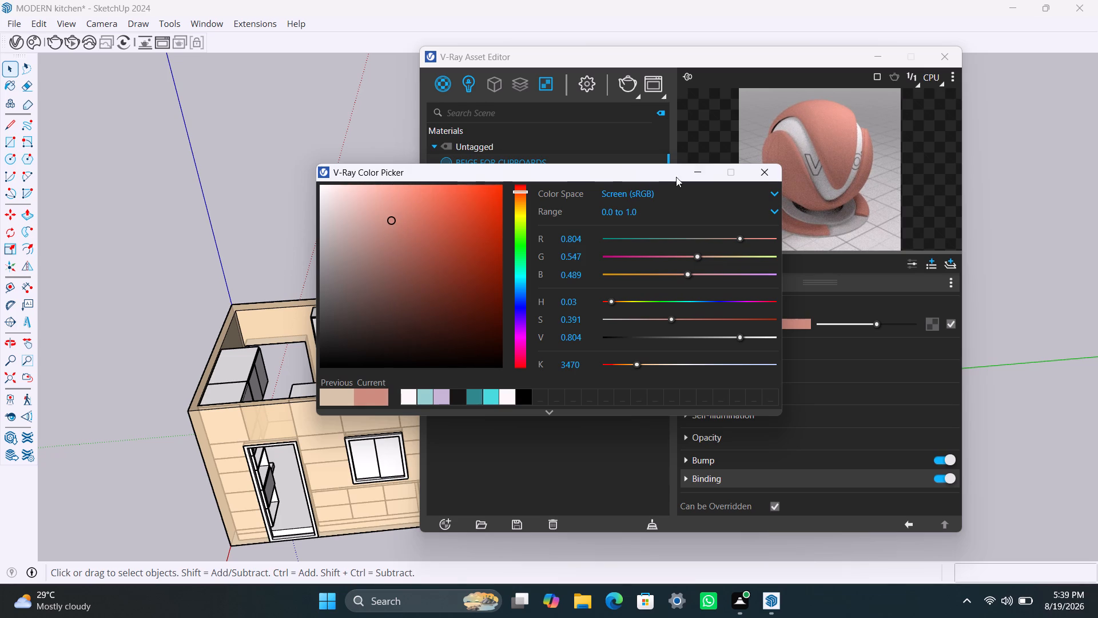
pyautogui.click(701, 172)
# Give BEIGE FOR CUPBOARDS a mid-grey reflection colour and switch its surface control to Use Glossiness.
pyautogui.scroll(-2, 749, 366)
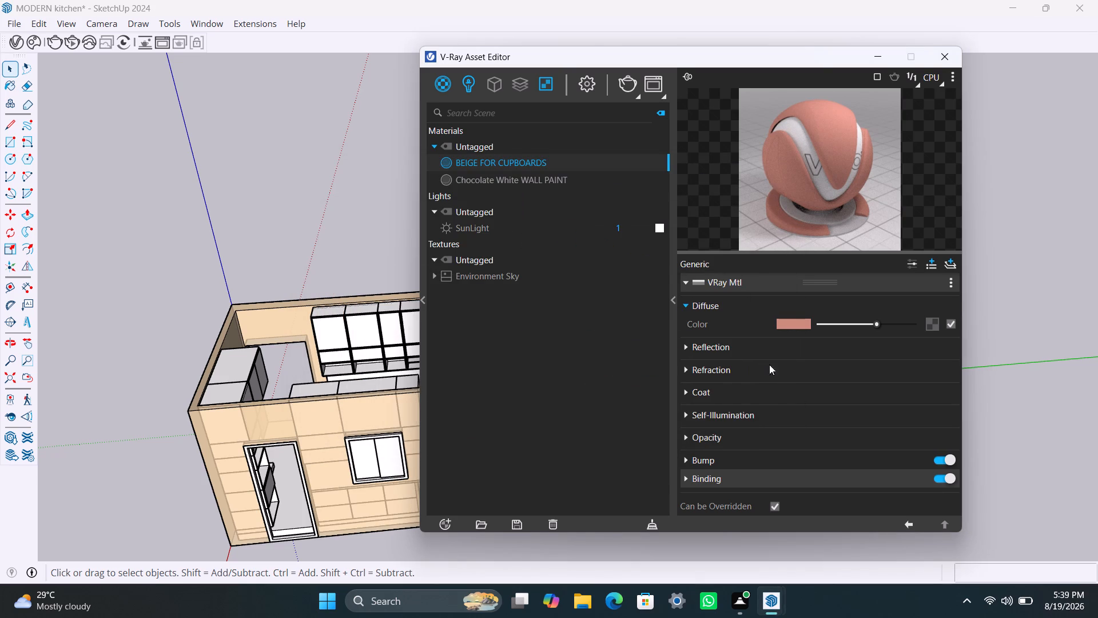
pyautogui.scroll(1, 804, 340)
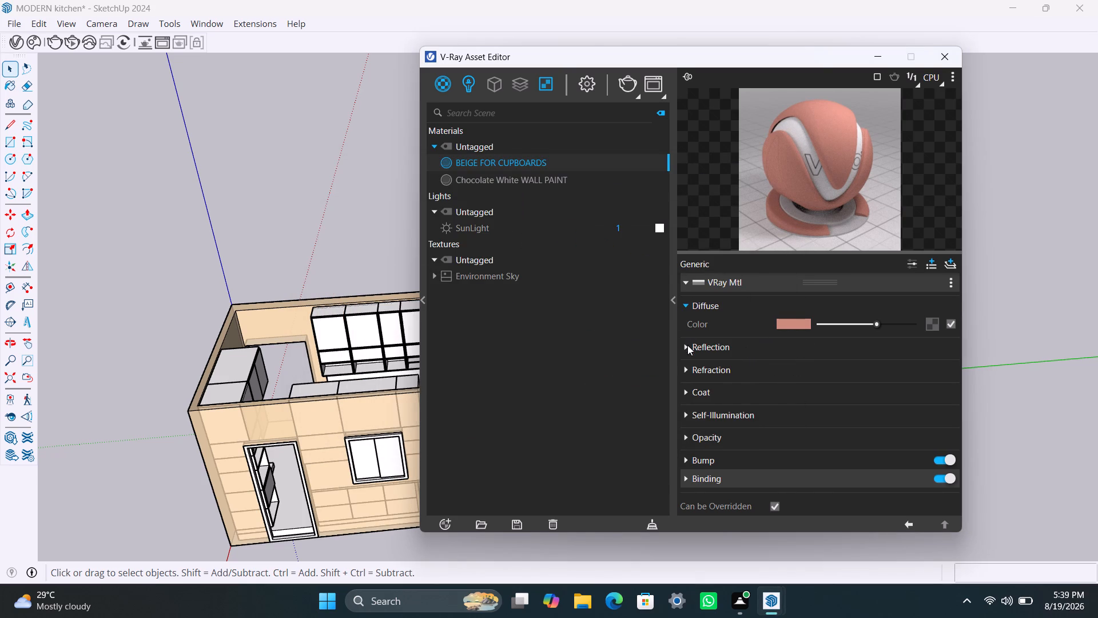
pyautogui.click(687, 346)
pyautogui.moveTo(823, 366); pyautogui.dragTo(853, 367)
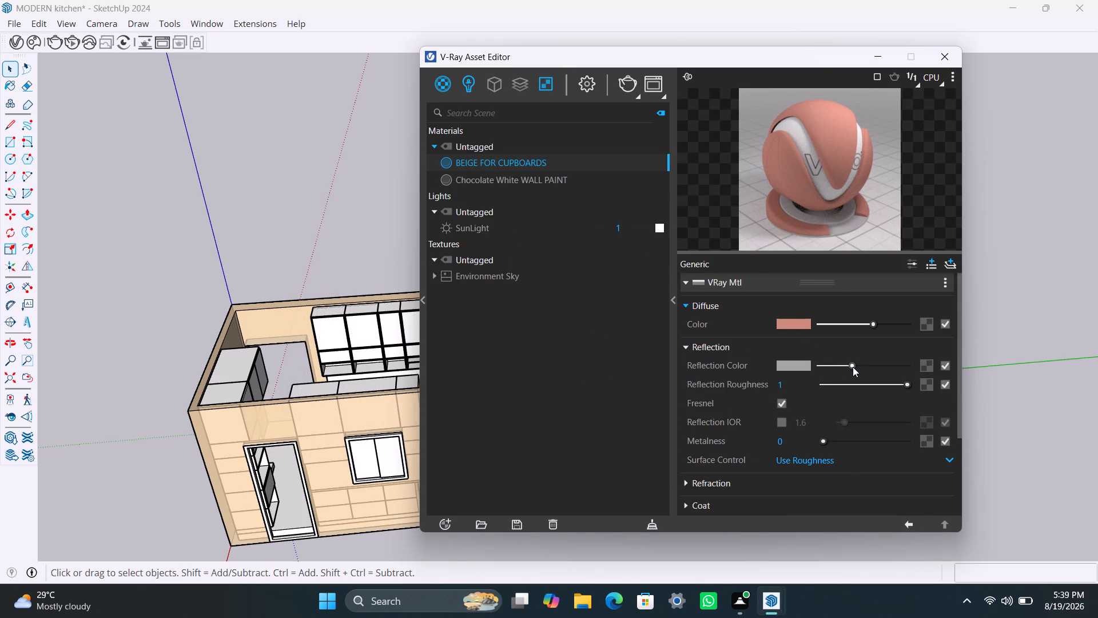
pyautogui.moveTo(853, 367); pyautogui.dragTo(853, 367)
pyautogui.click(847, 460)
pyautogui.click(844, 483)
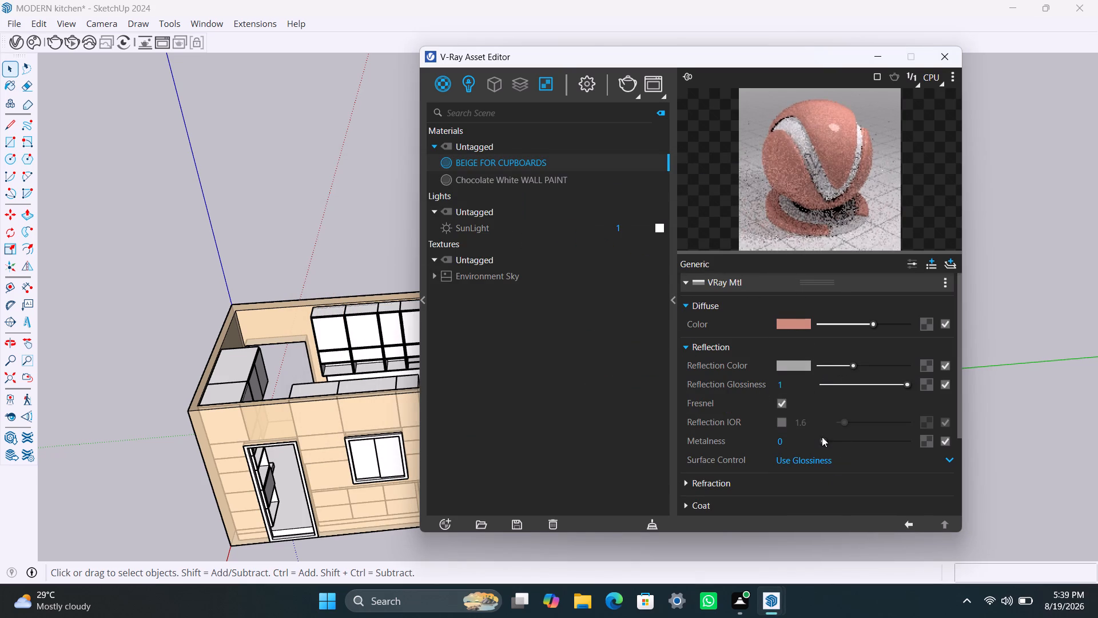
# Set the reflection metalness of BEIGE FOR CUPBOARDS to 0.5.
pyautogui.moveTo(828, 439); pyautogui.dragTo(871, 443)
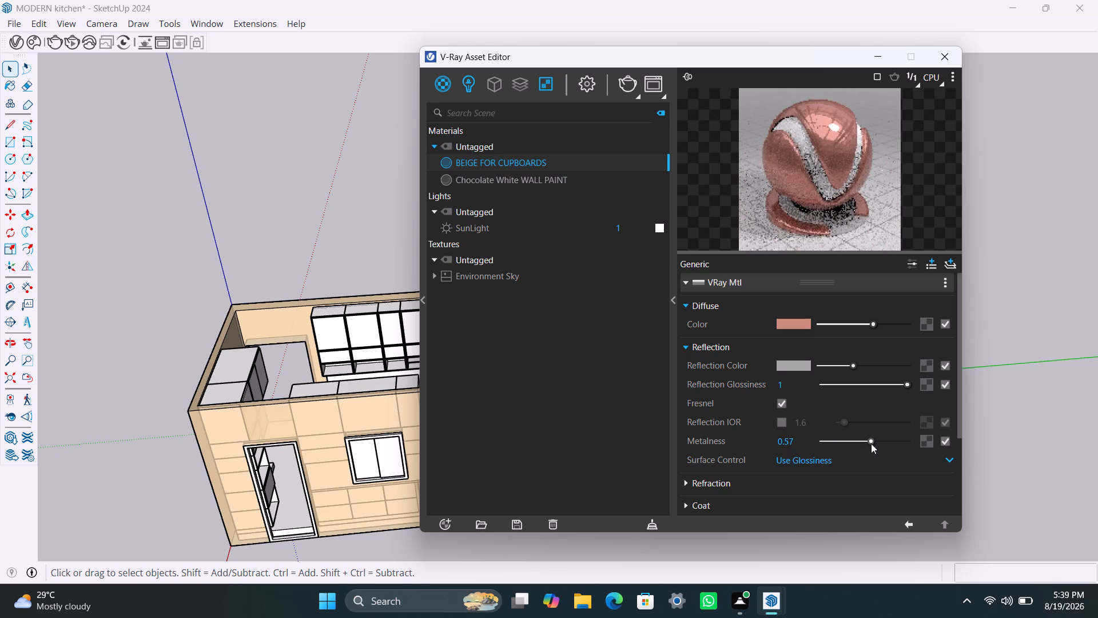
pyautogui.moveTo(871, 443); pyautogui.dragTo(868, 445)
pyautogui.moveTo(868, 445); pyautogui.dragTo(866, 447)
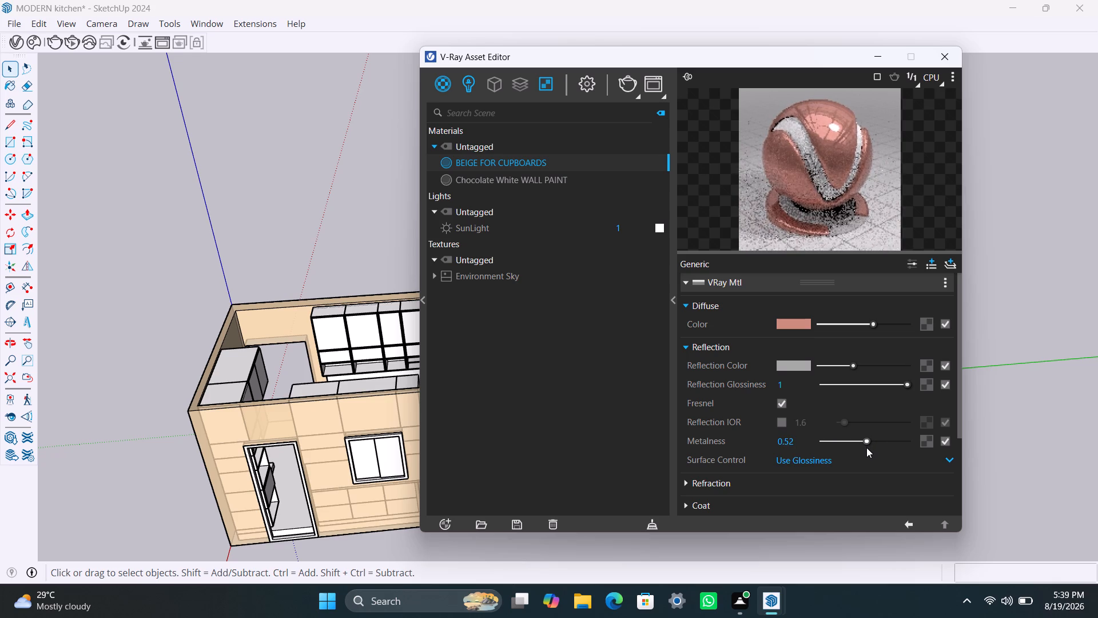
pyautogui.moveTo(866, 447); pyautogui.dragTo(866, 448)
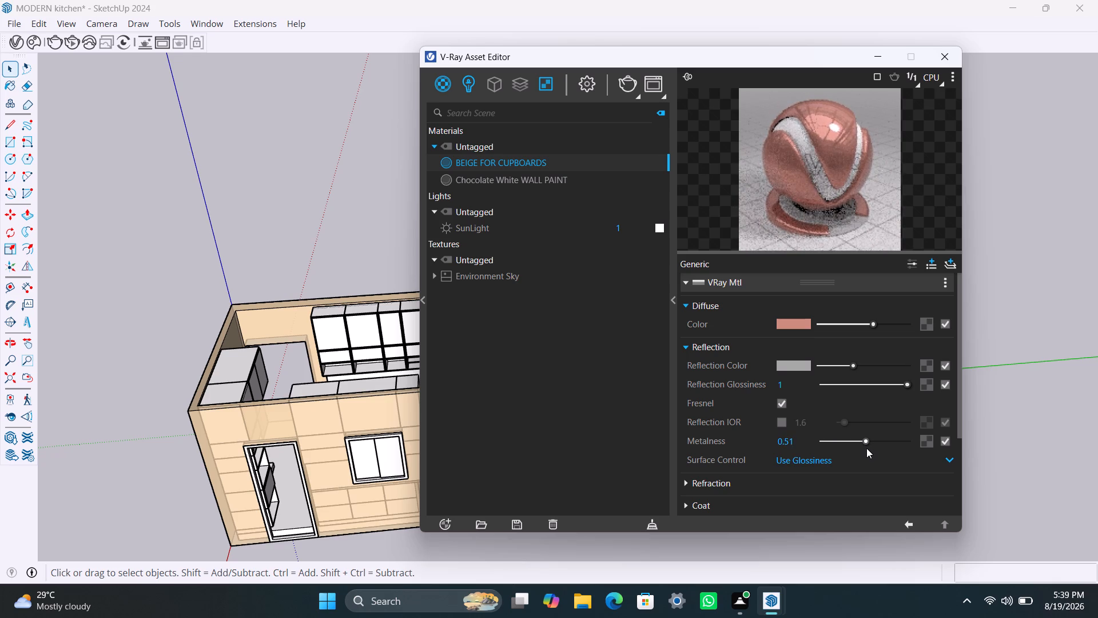
pyautogui.moveTo(866, 448); pyautogui.dragTo(863, 448)
pyautogui.moveTo(793, 441); pyautogui.dragTo(743, 446)
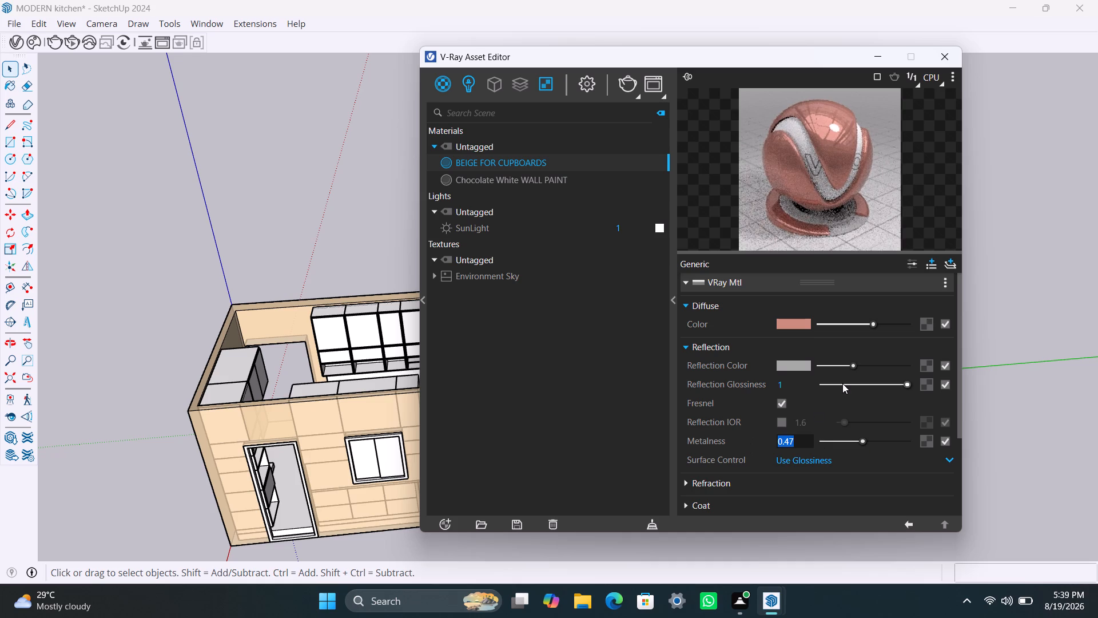
pyautogui.write('0.5')
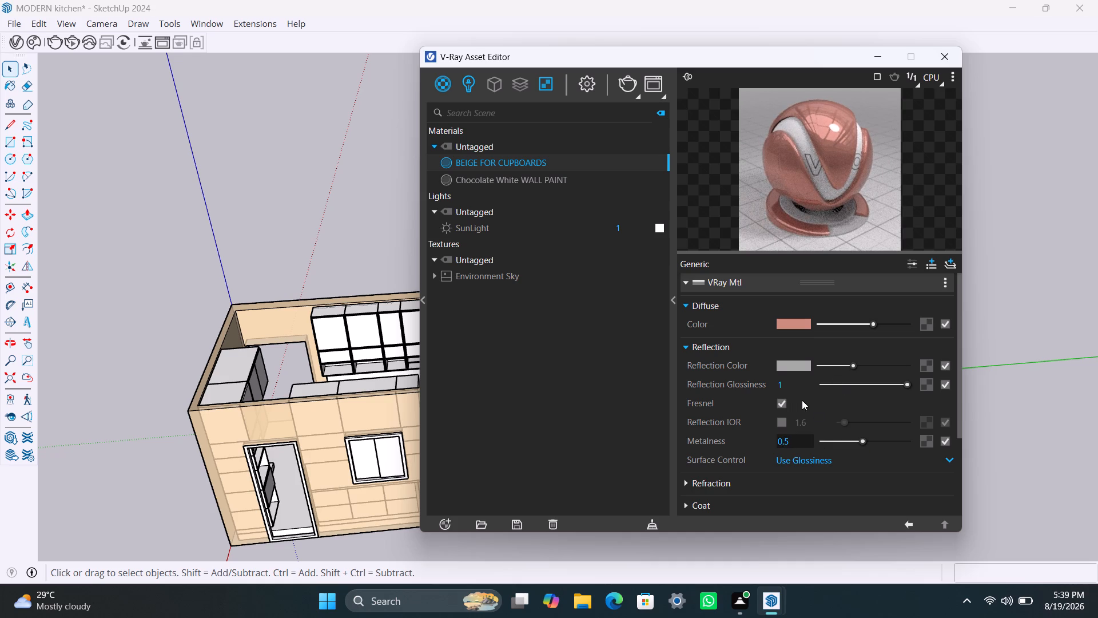
pyautogui.click(853, 366)
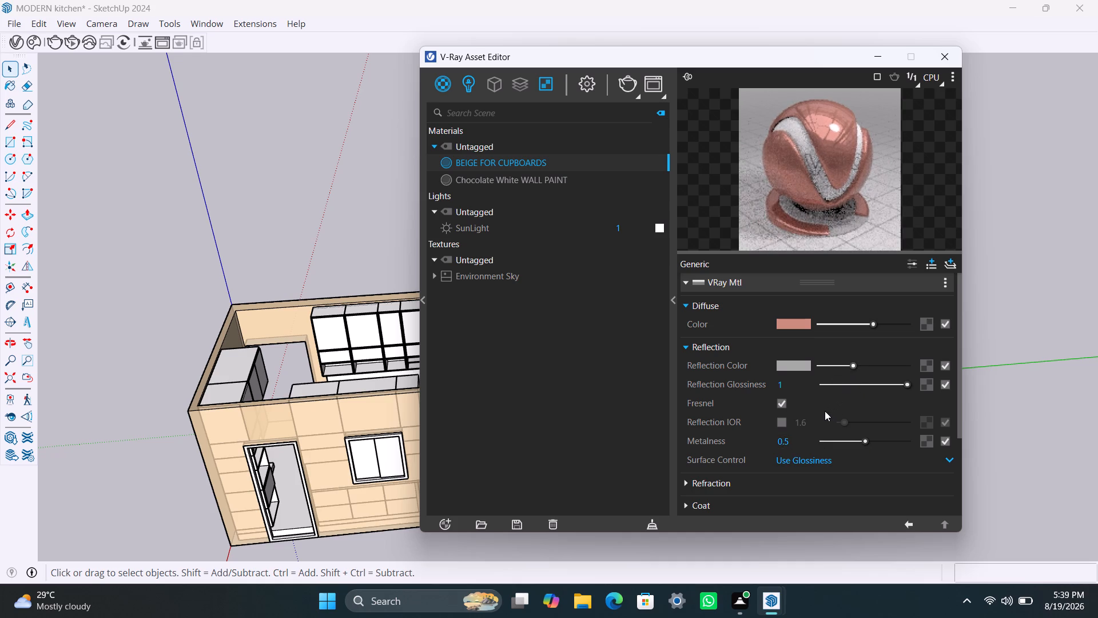
# Raise the refraction colour of BEIGE FOR CUPBOARDS from black to light grey.
pyautogui.scroll(-2, 801, 398)
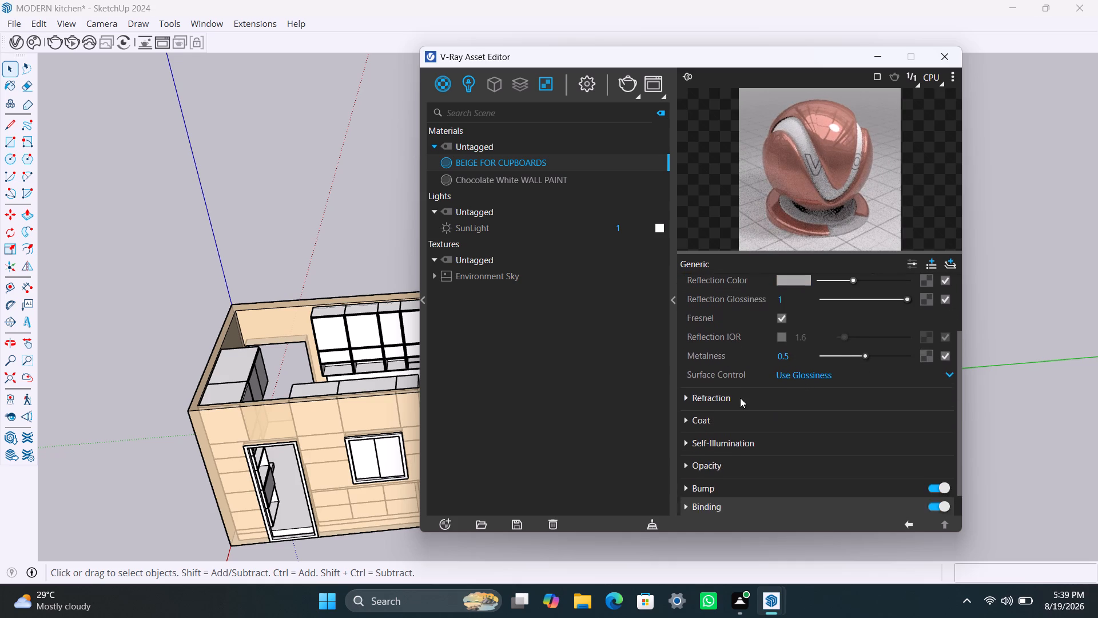
pyautogui.click(685, 369)
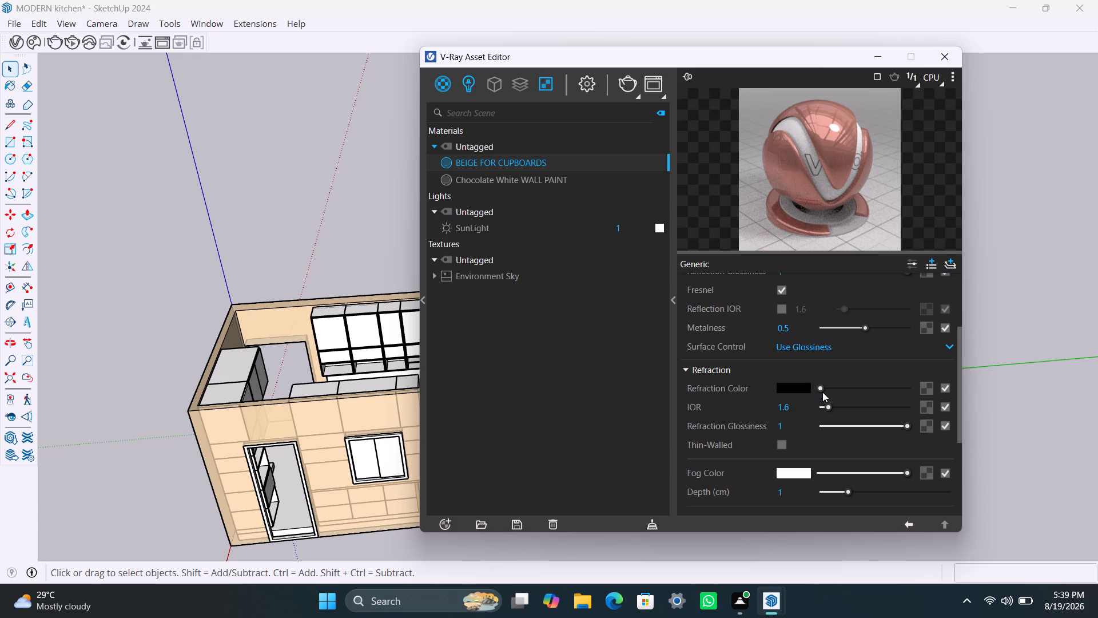
pyautogui.moveTo(822, 392); pyautogui.dragTo(857, 393)
pyautogui.click(862, 386)
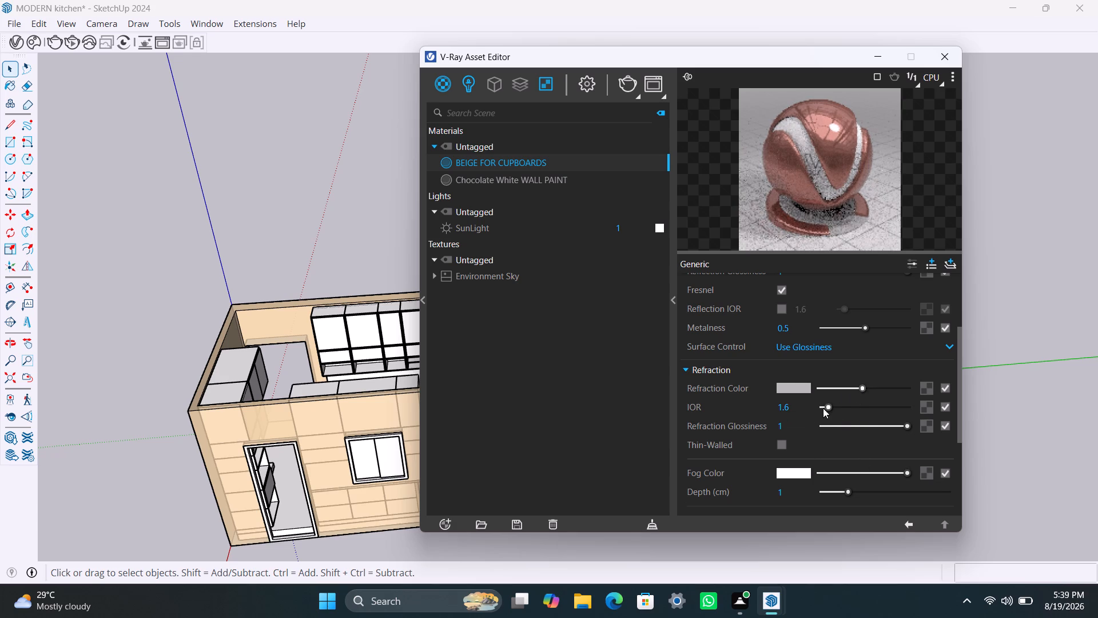
# Try darker and full-white reflection colours on BEIGE FOR CUPBOARDS, settling on a light grey.
pyautogui.scroll(2, 806, 411)
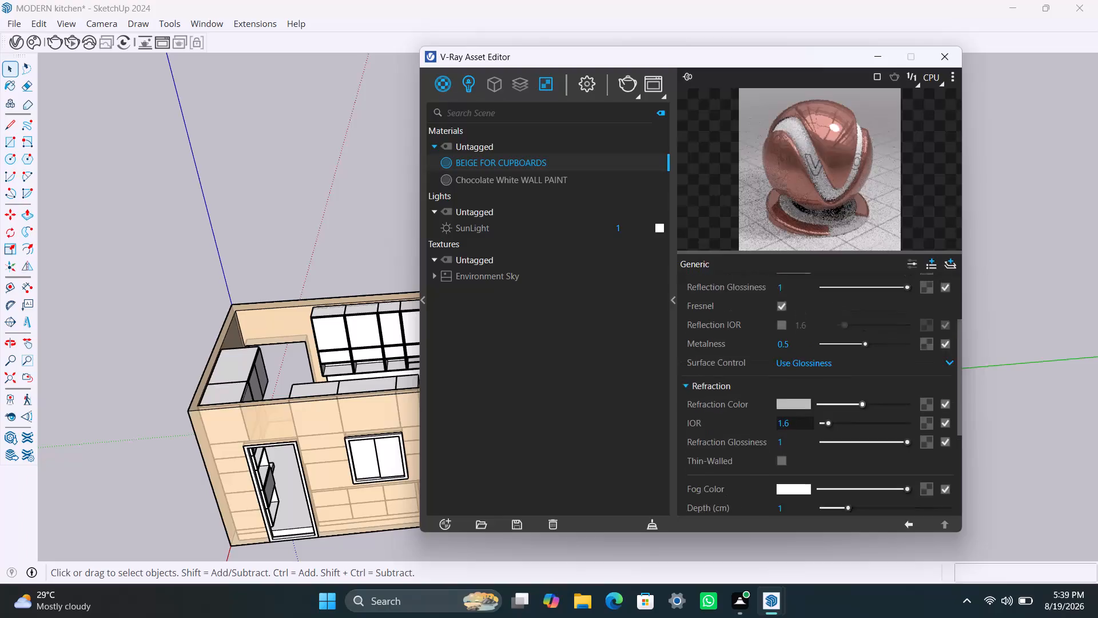
pyautogui.moveTo(856, 366); pyautogui.dragTo(851, 367)
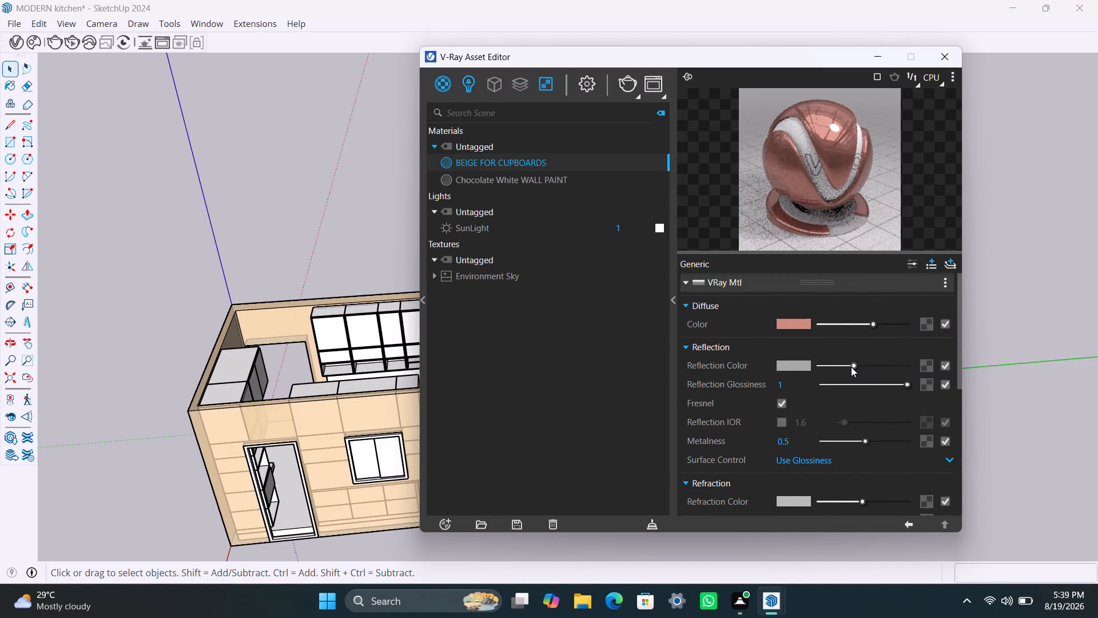
pyautogui.moveTo(851, 367); pyautogui.dragTo(845, 370)
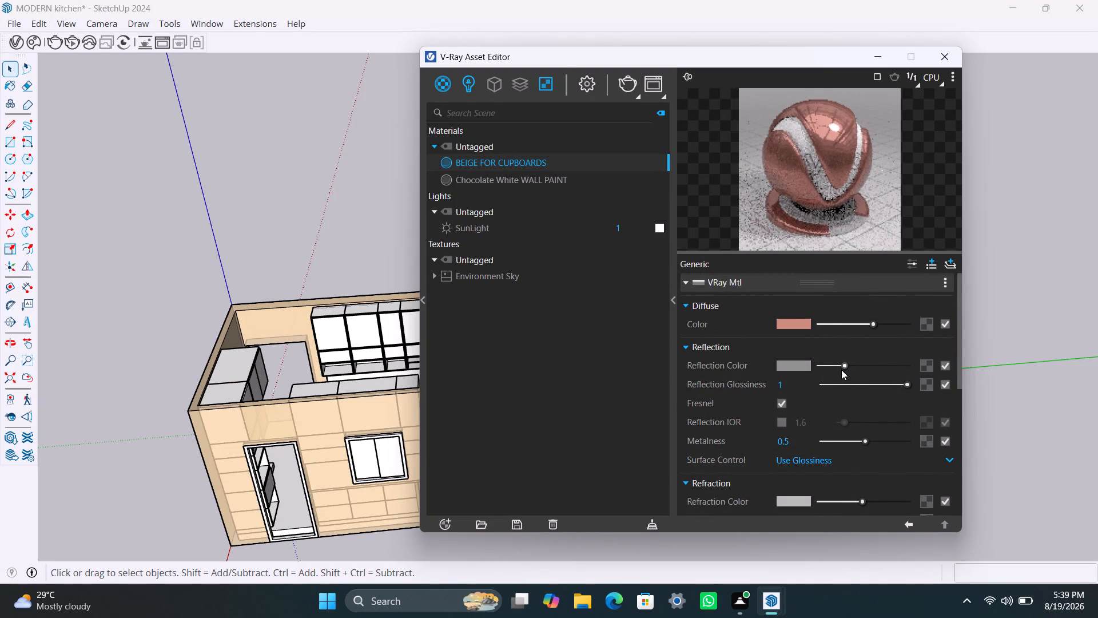
pyautogui.moveTo(842, 367); pyautogui.dragTo(909, 376)
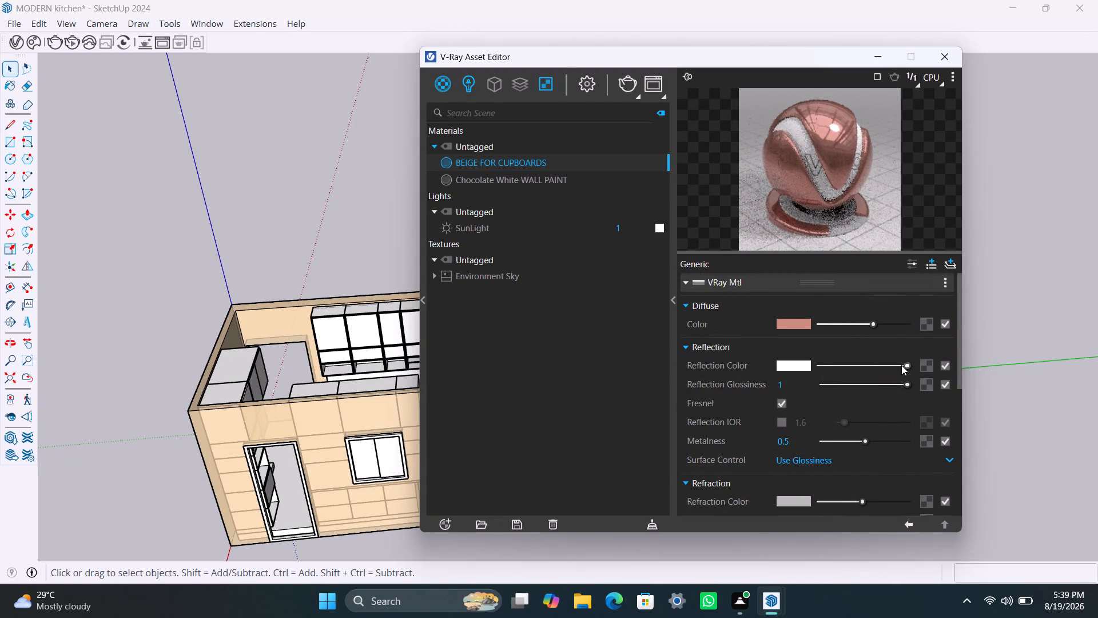
pyautogui.moveTo(904, 364); pyautogui.dragTo(865, 367)
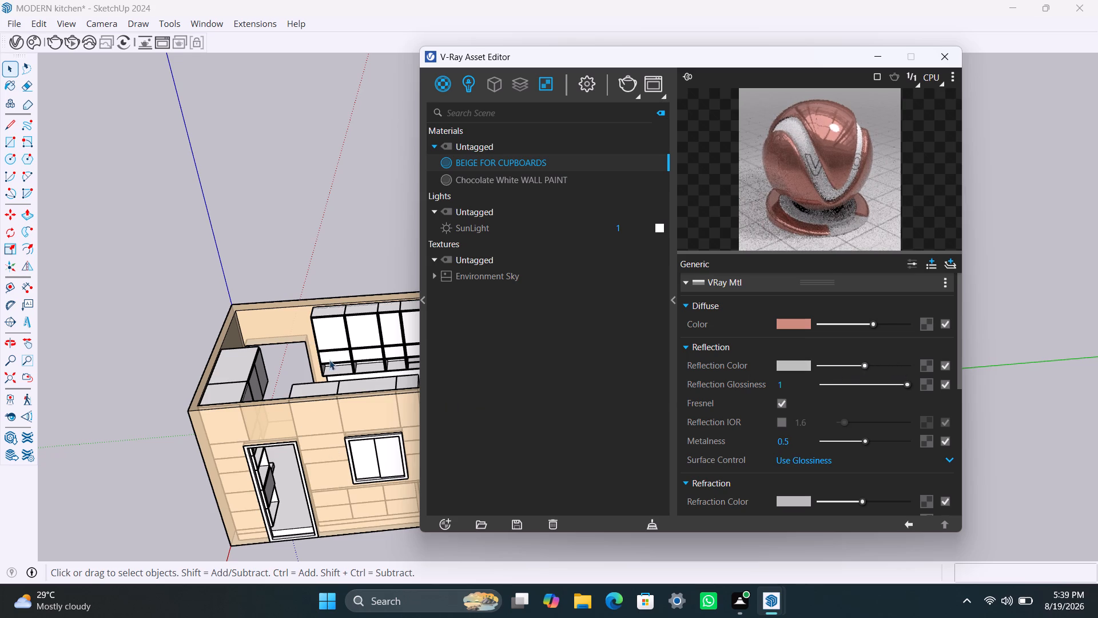
# Apply BEIGE FOR CUPBOARDS to the first upper cupboard's door, at the doorway end of the row.
pyautogui.moveTo(328, 379); pyautogui.dragTo(412, 418, button='middle')
pyautogui.scroll(3, 343, 389)
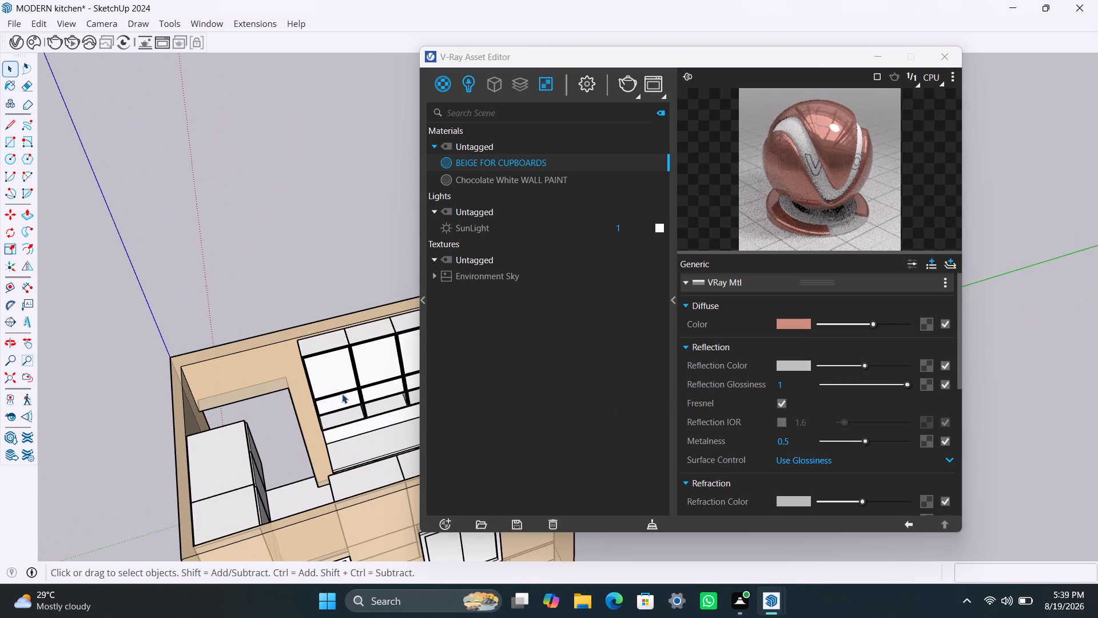
pyautogui.scroll(2, 339, 372)
pyautogui.click(322, 369)
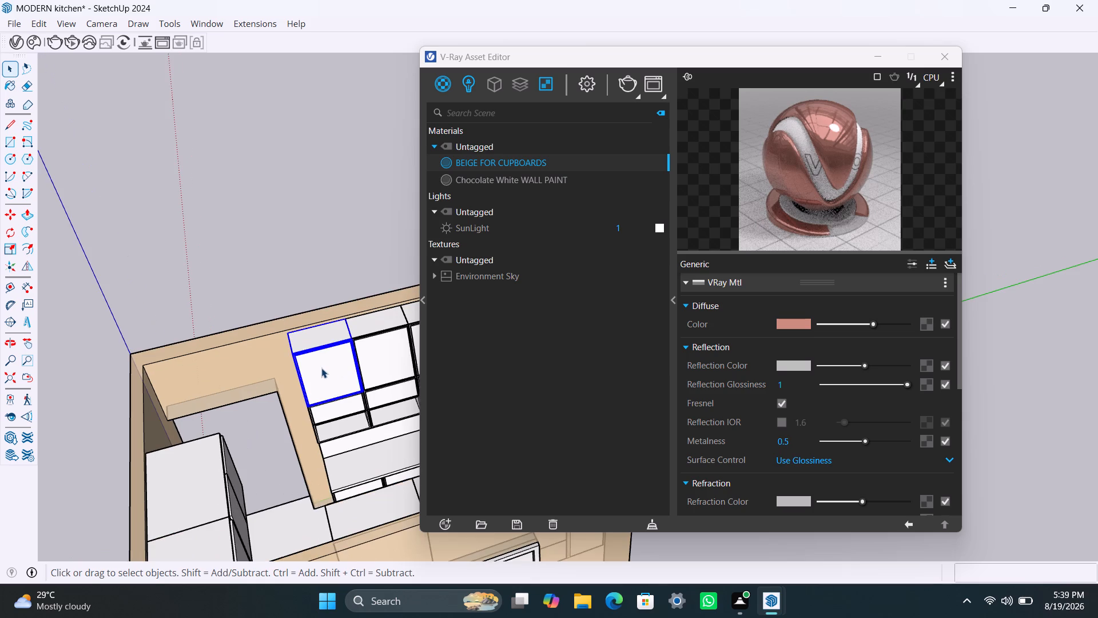
pyautogui.doubleClick(321, 368)
pyautogui.click(326, 370)
pyautogui.scroll(2, 329, 371)
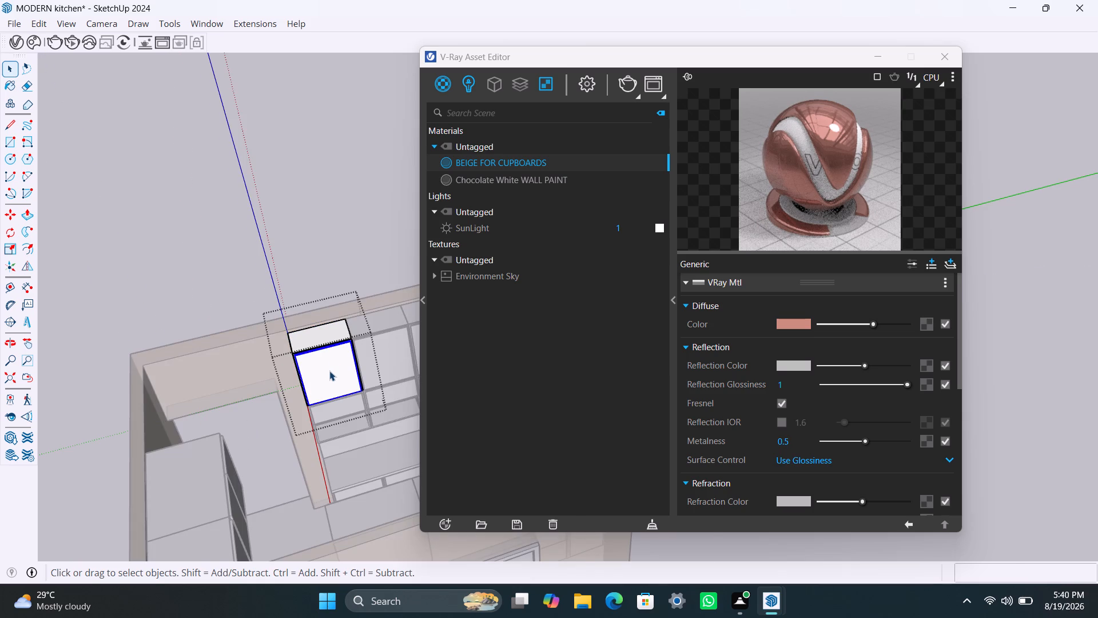
pyautogui.scroll(6, 330, 371)
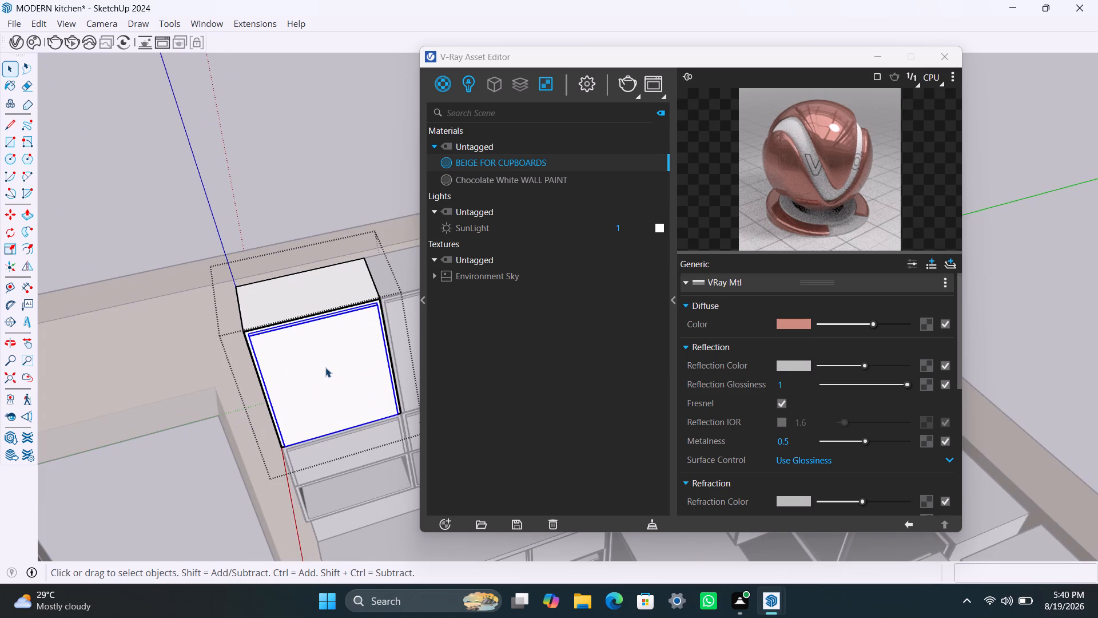
pyautogui.click(312, 296)
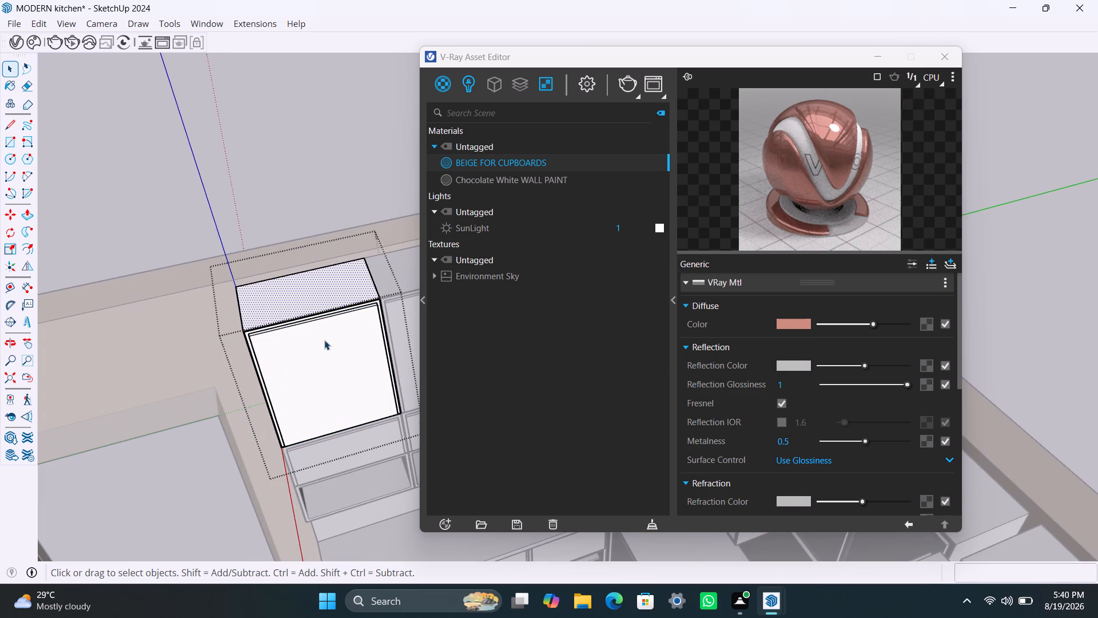
pyautogui.click(292, 195)
pyautogui.click(319, 351)
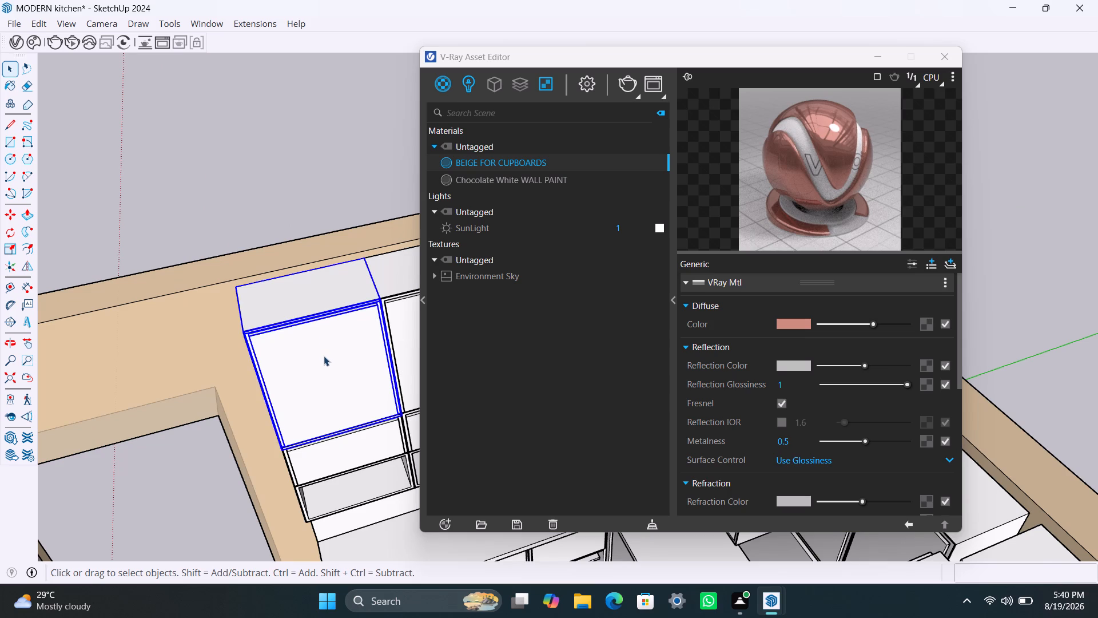
pyautogui.scroll(1, 325, 368)
pyautogui.scroll(-2, 323, 370)
pyautogui.doubleClick(323, 367)
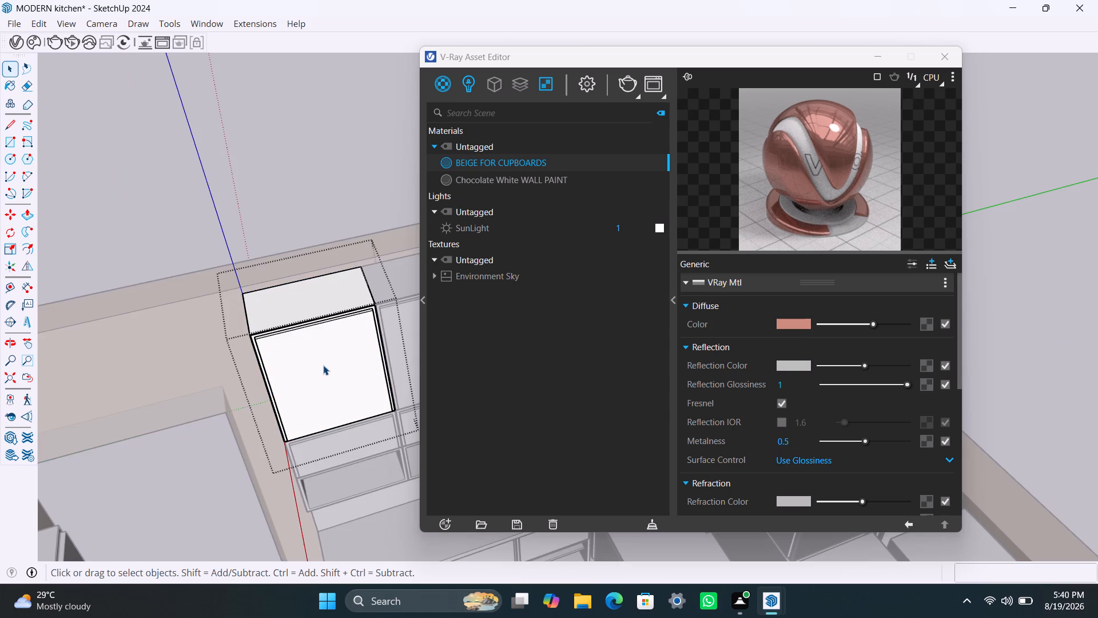
pyautogui.click(325, 364)
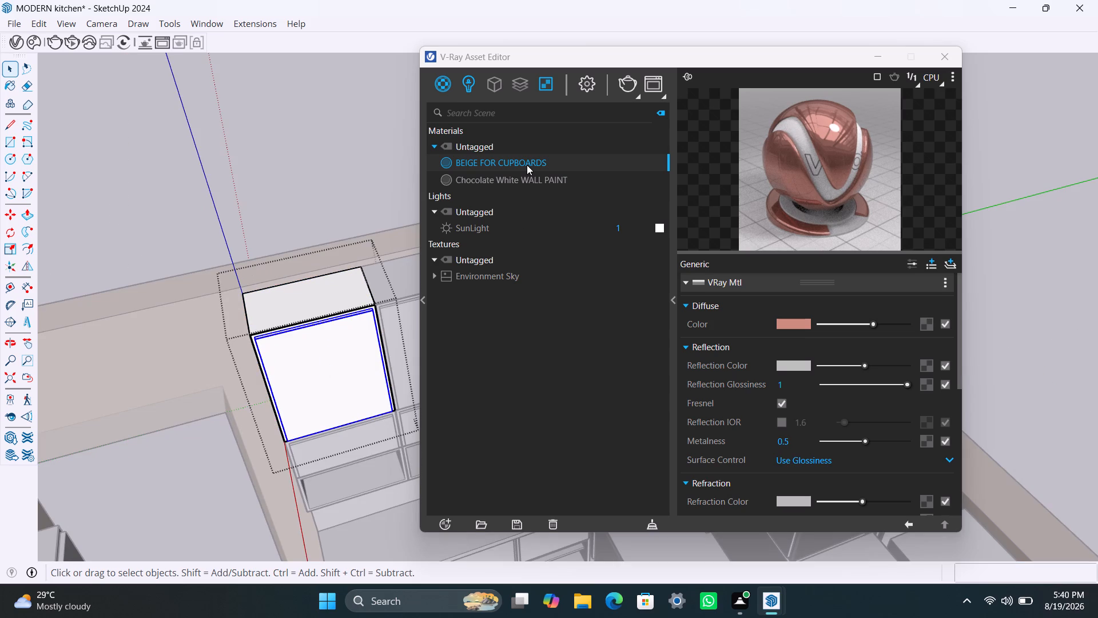
pyautogui.rightClick(527, 165)
pyautogui.click(550, 197)
# Apply BEIGE FOR CUPBOARDS to the door of the second upper cupboard in the same row.
pyautogui.click(401, 321)
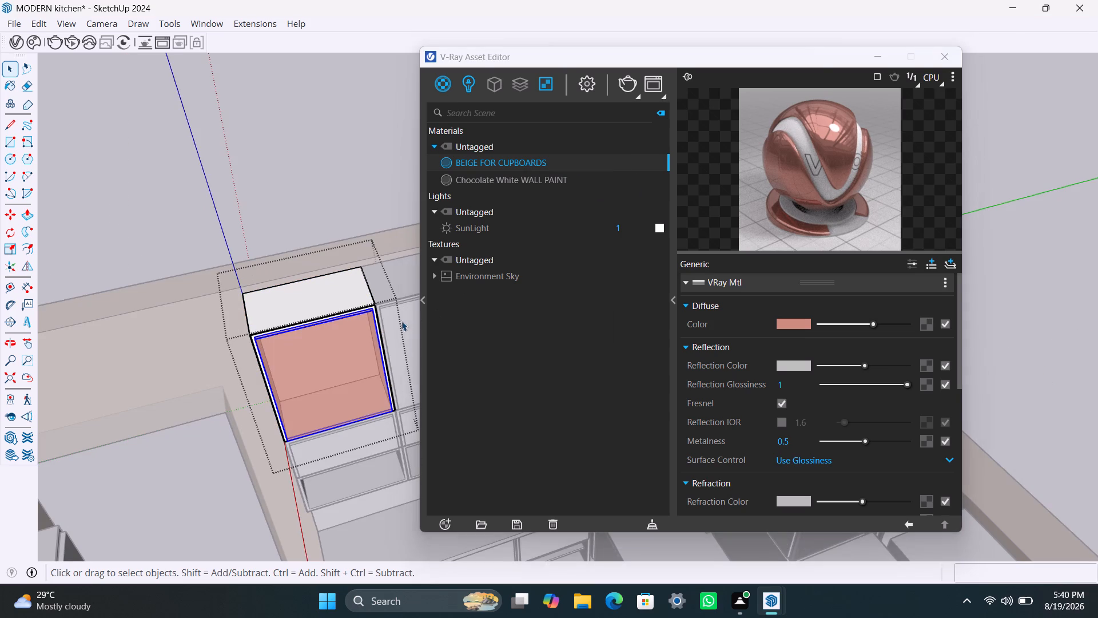
pyautogui.doubleClick(404, 319)
pyautogui.click(404, 319)
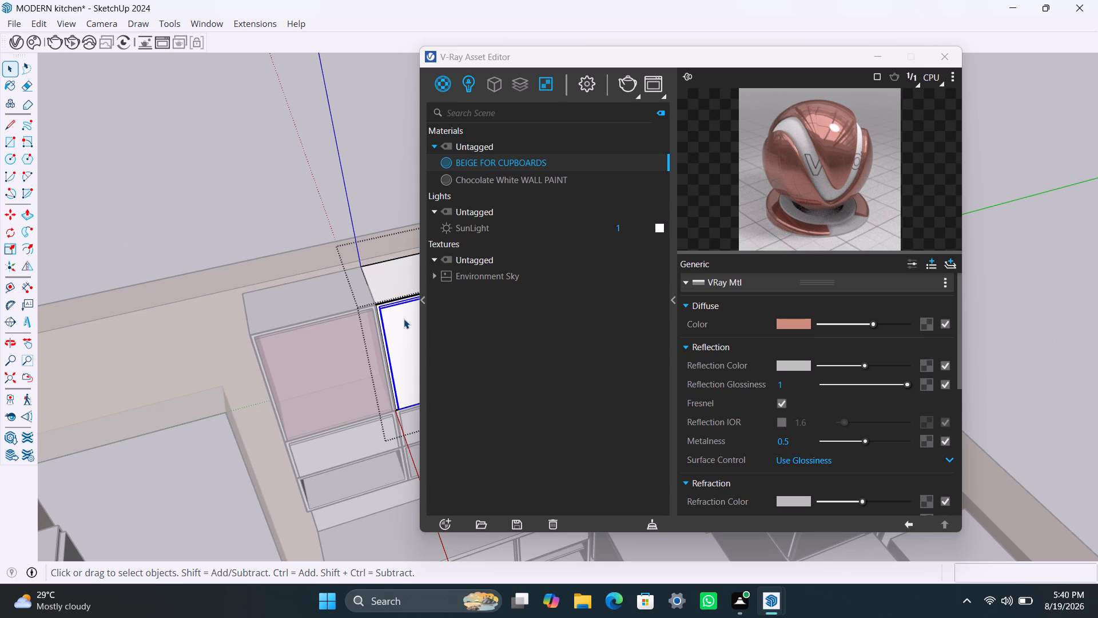
pyautogui.rightClick(500, 163)
pyautogui.click(514, 191)
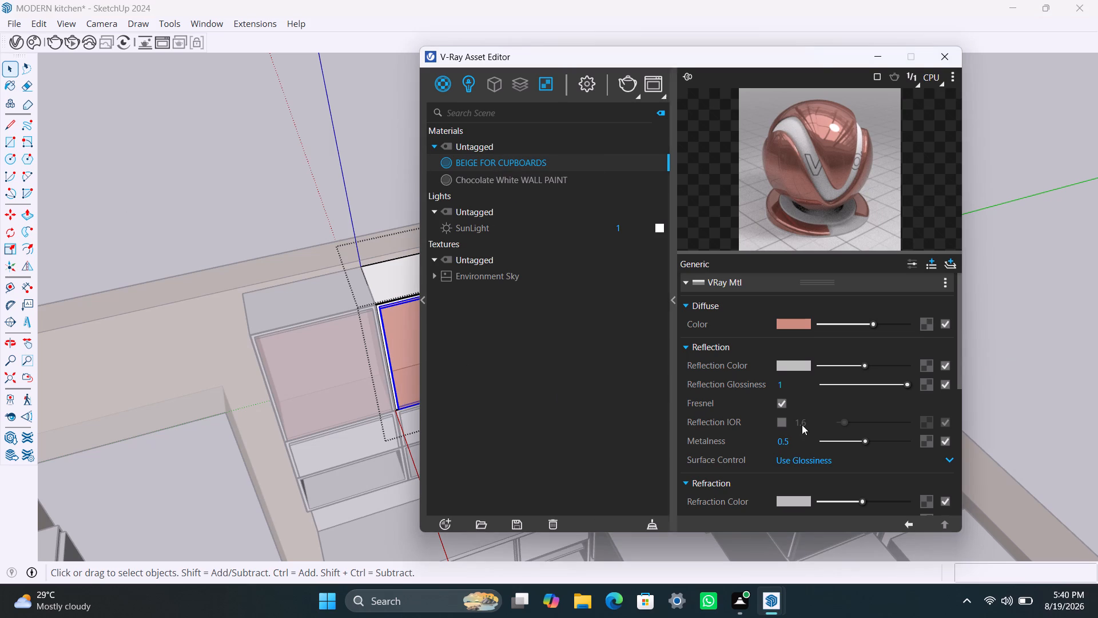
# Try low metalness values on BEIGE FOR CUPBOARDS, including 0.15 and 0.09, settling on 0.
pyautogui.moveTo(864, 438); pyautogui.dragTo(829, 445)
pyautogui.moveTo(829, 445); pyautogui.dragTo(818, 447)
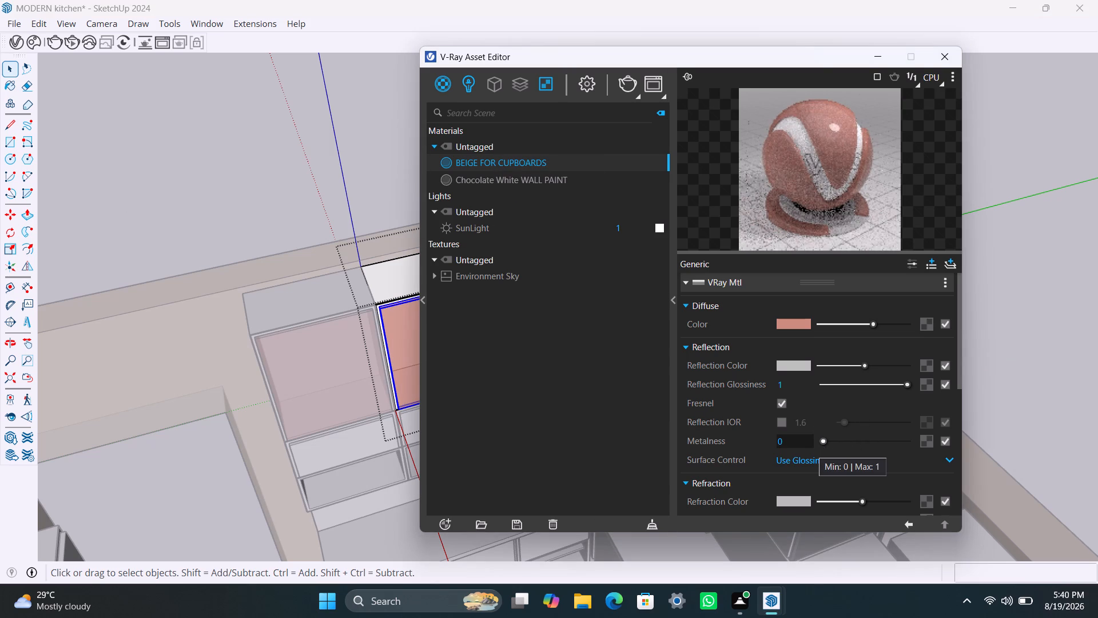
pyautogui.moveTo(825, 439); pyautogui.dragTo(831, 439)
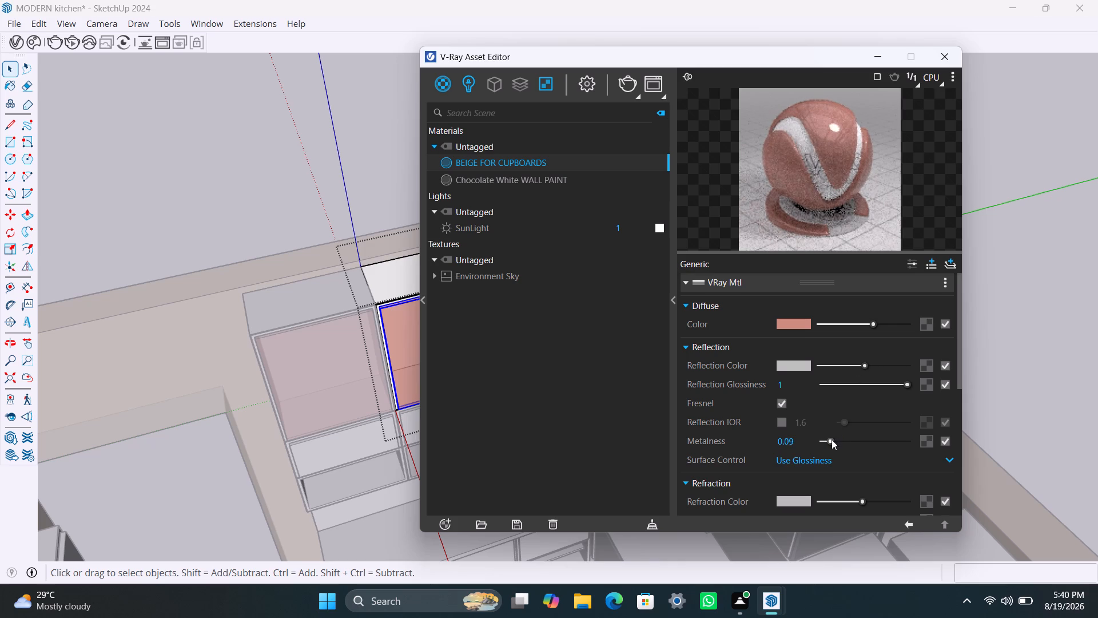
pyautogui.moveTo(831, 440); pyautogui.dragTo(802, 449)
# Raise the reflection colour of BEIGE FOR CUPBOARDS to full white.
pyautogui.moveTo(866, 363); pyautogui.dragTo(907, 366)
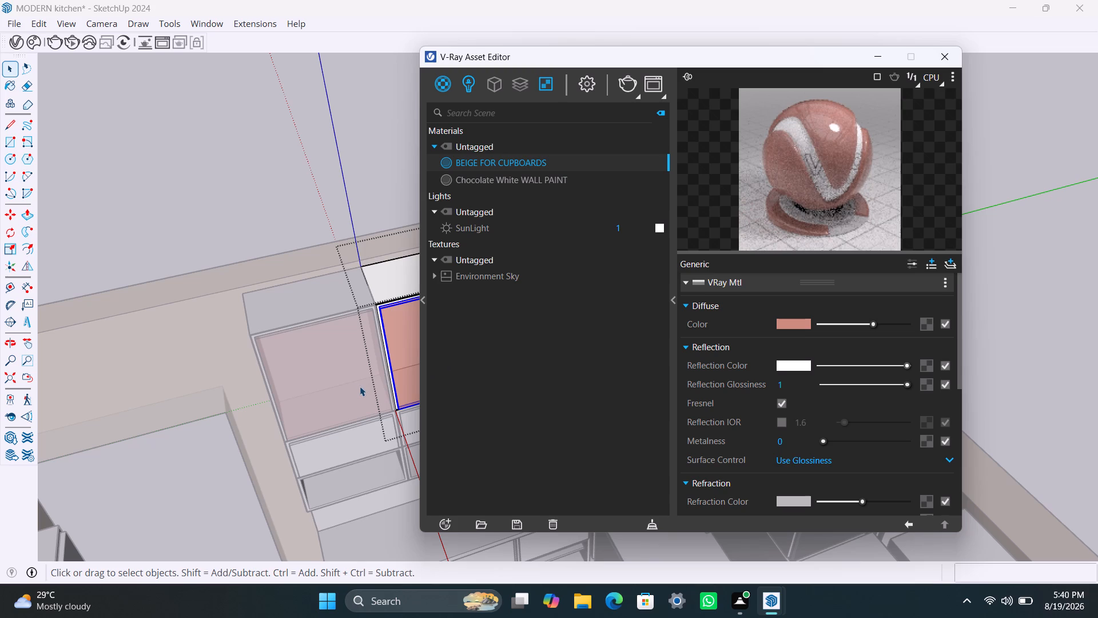
# Darken the refraction colour of BEIGE FOR CUPBOARDS to a mid grey.
pyautogui.moveTo(862, 501); pyautogui.dragTo(838, 506)
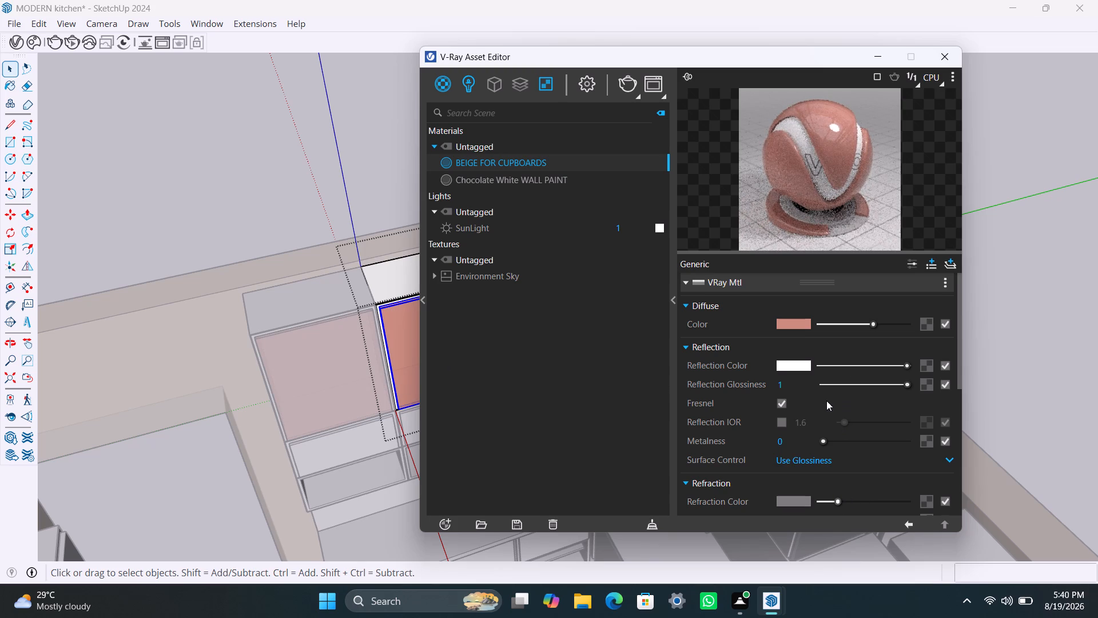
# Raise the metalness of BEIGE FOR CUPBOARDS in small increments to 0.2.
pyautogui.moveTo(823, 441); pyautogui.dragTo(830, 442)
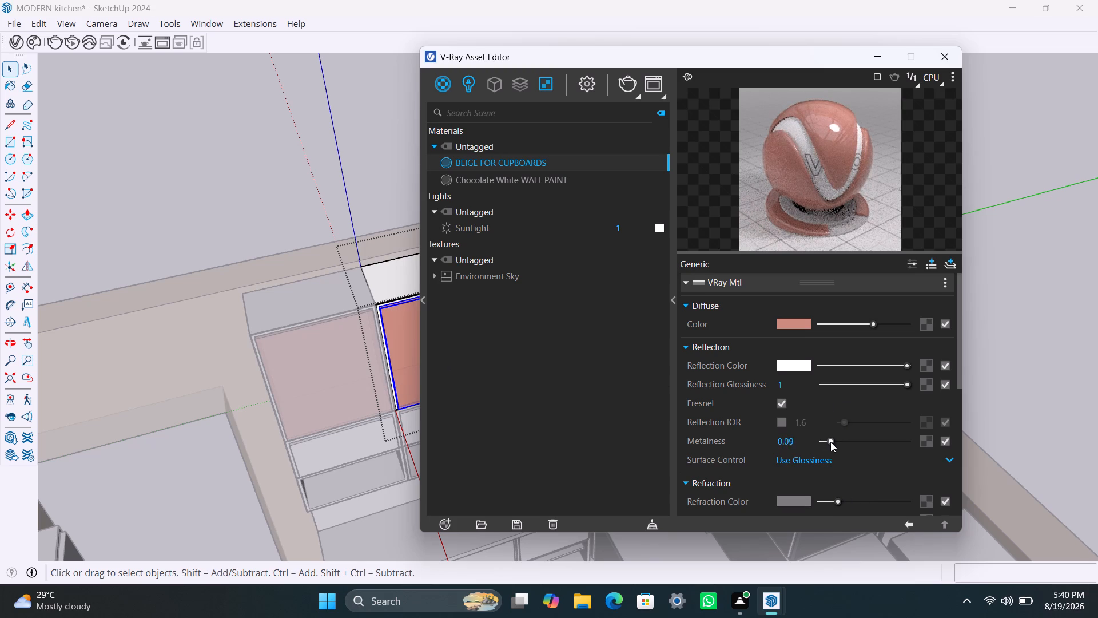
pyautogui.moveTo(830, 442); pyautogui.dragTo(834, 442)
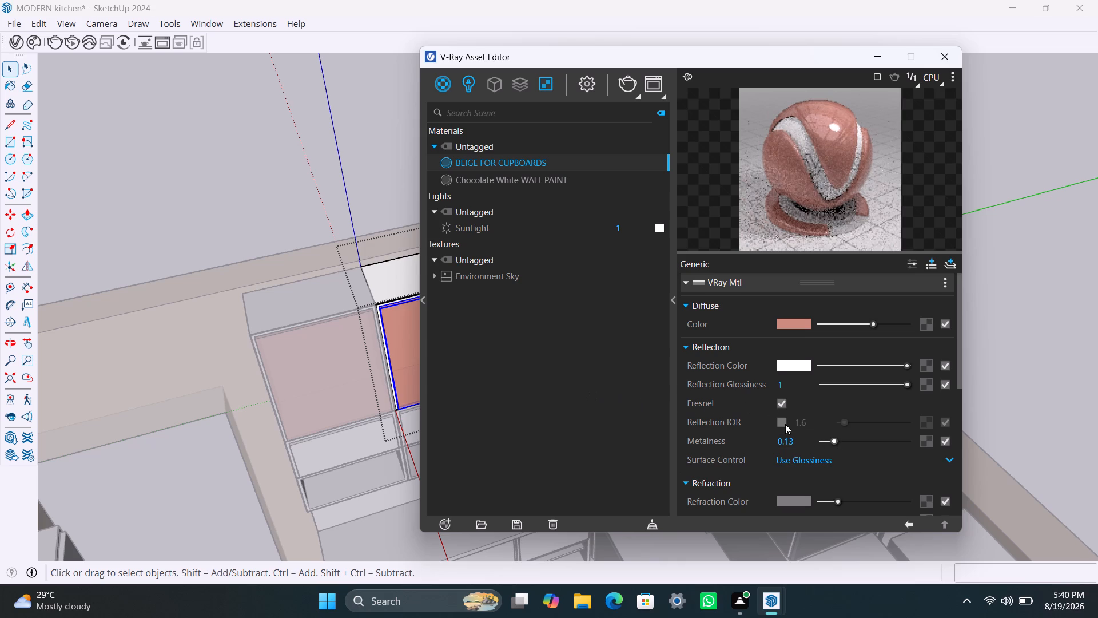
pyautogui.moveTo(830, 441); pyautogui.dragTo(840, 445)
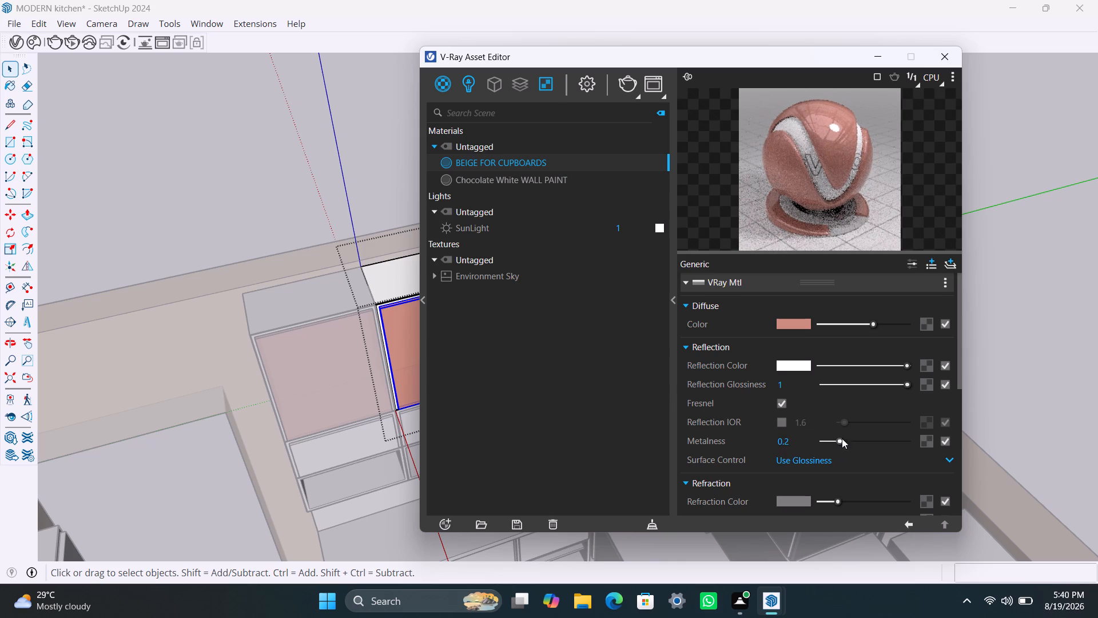
# Darken the reflection colour of BEIGE FOR CUPBOARDS through grey to full black.
pyautogui.moveTo(903, 367); pyautogui.dragTo(861, 375)
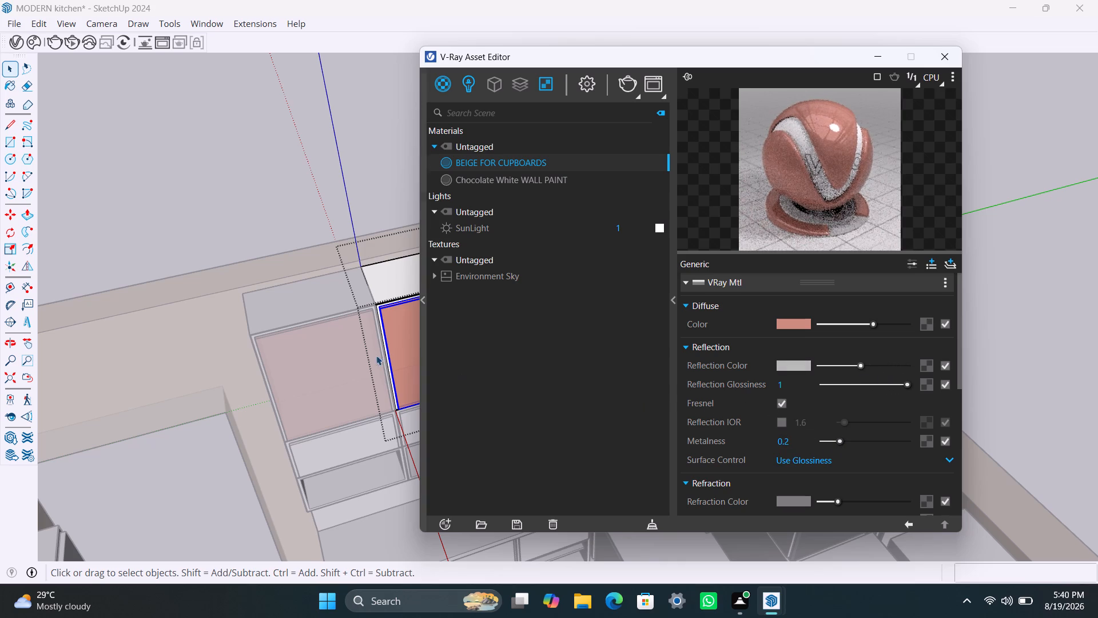
pyautogui.scroll(-7, 223, 193)
pyautogui.scroll(-3, 271, 262)
pyautogui.moveTo(303, 280); pyautogui.dragTo(182, 287, button='middle')
pyautogui.click(297, 283)
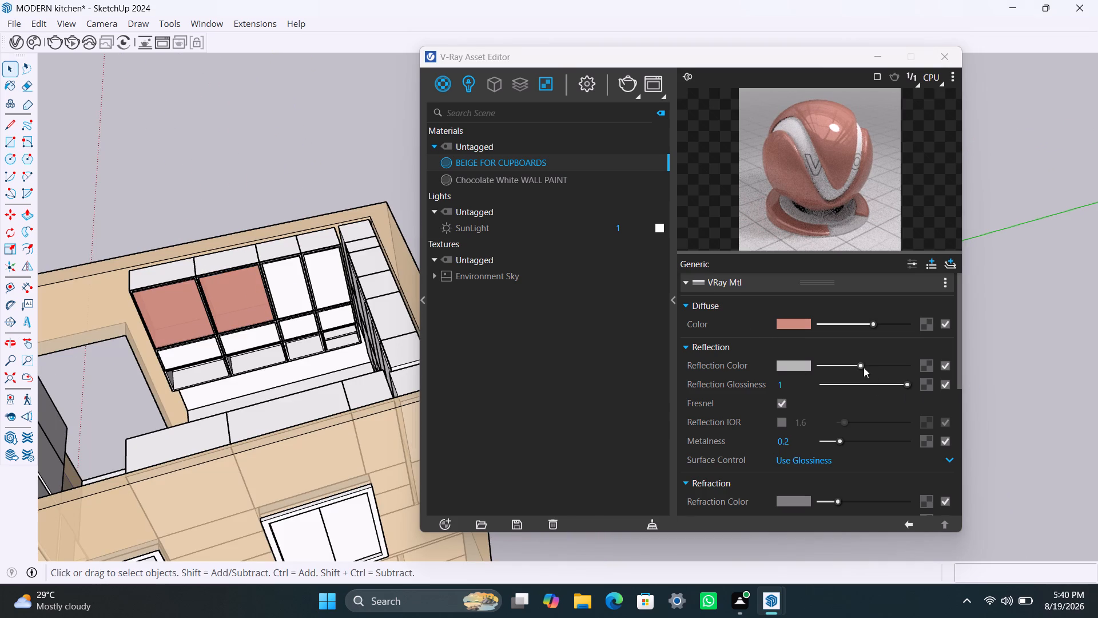
pyautogui.moveTo(862, 365); pyautogui.dragTo(840, 369)
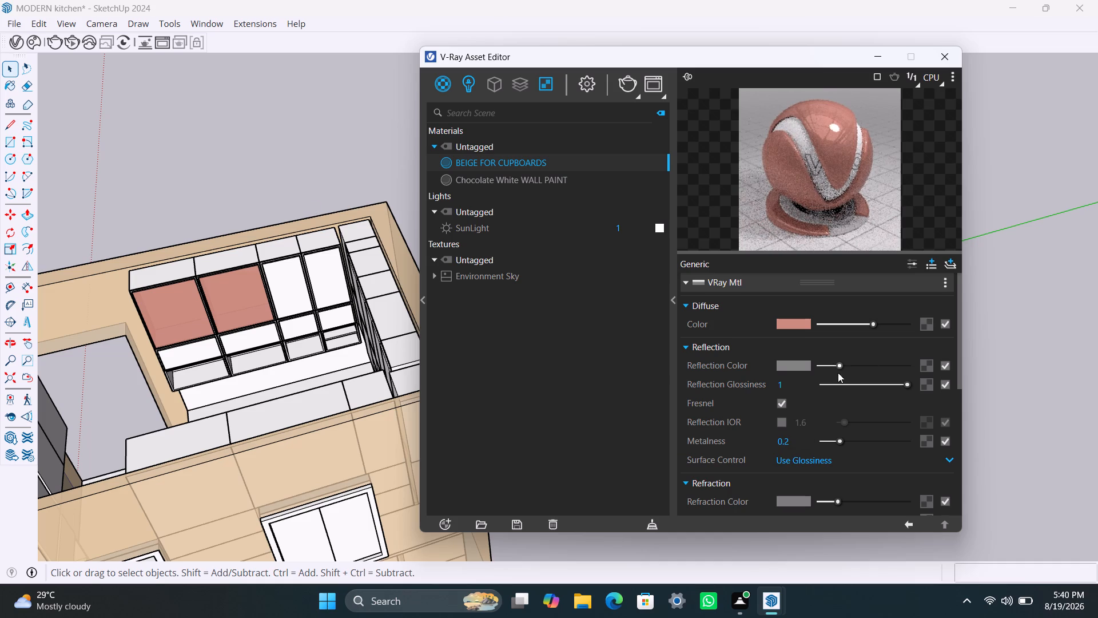
pyautogui.moveTo(838, 366); pyautogui.dragTo(801, 371)
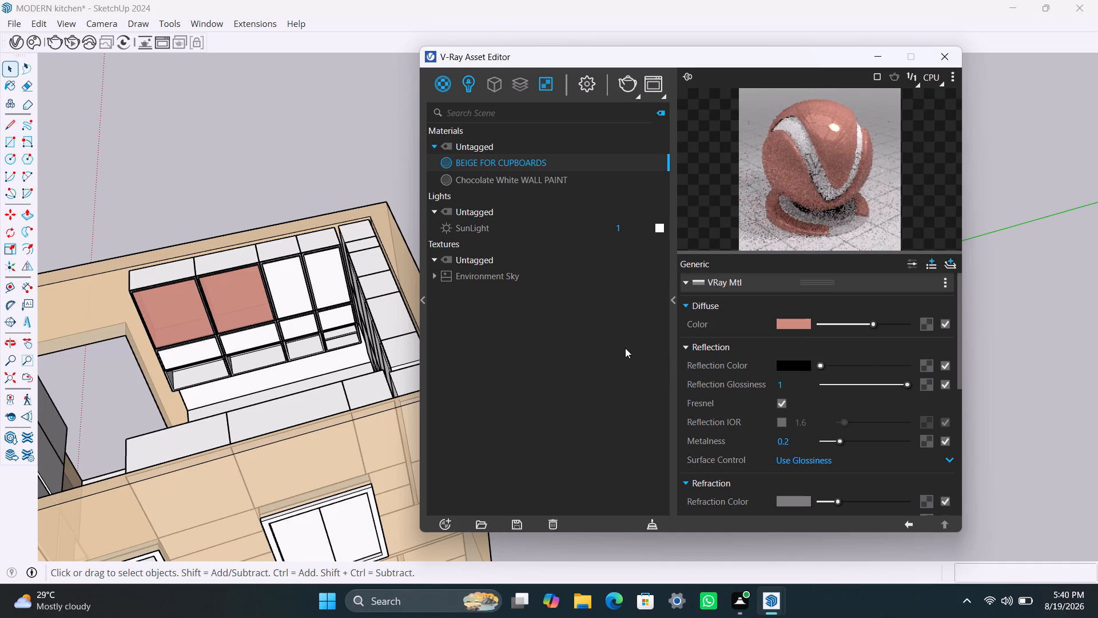
# Apply BEIGE FOR CUPBOARDS to the door of the third upper cupboard in the row.
pyautogui.click(287, 282)
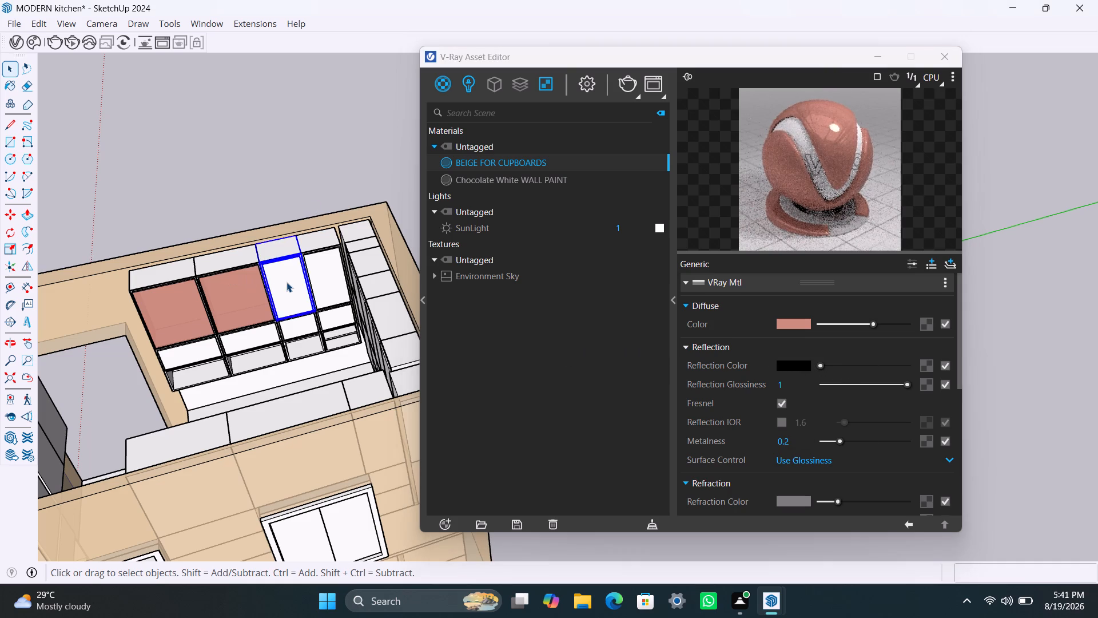
pyautogui.tripleClick(287, 282)
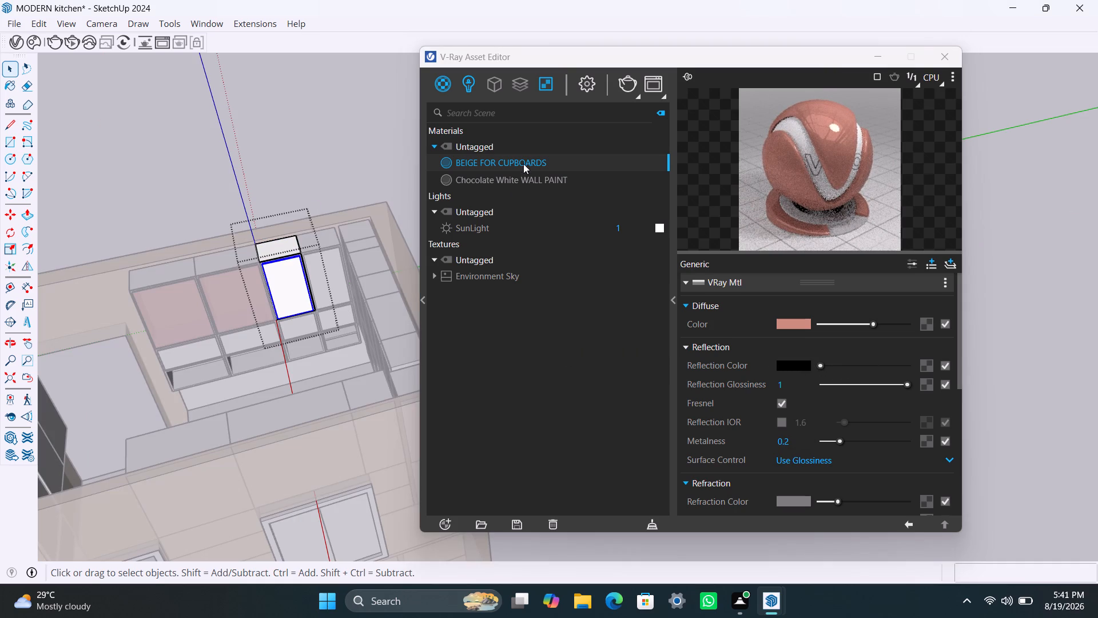
pyautogui.rightClick(523, 164)
pyautogui.click(547, 195)
# Apply BEIGE FOR CUPBOARDS to the door of the fourth upper cupboard, beside the corner shelves.
pyautogui.doubleClick(333, 270)
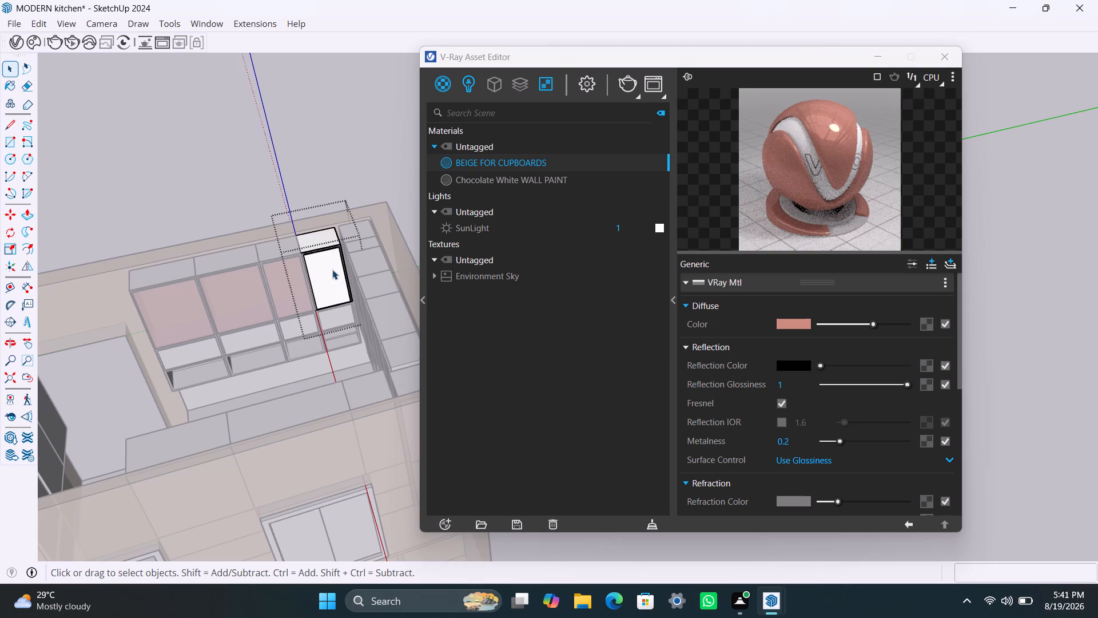
pyautogui.doubleClick(329, 270)
pyautogui.click(329, 270)
pyautogui.click(312, 166)
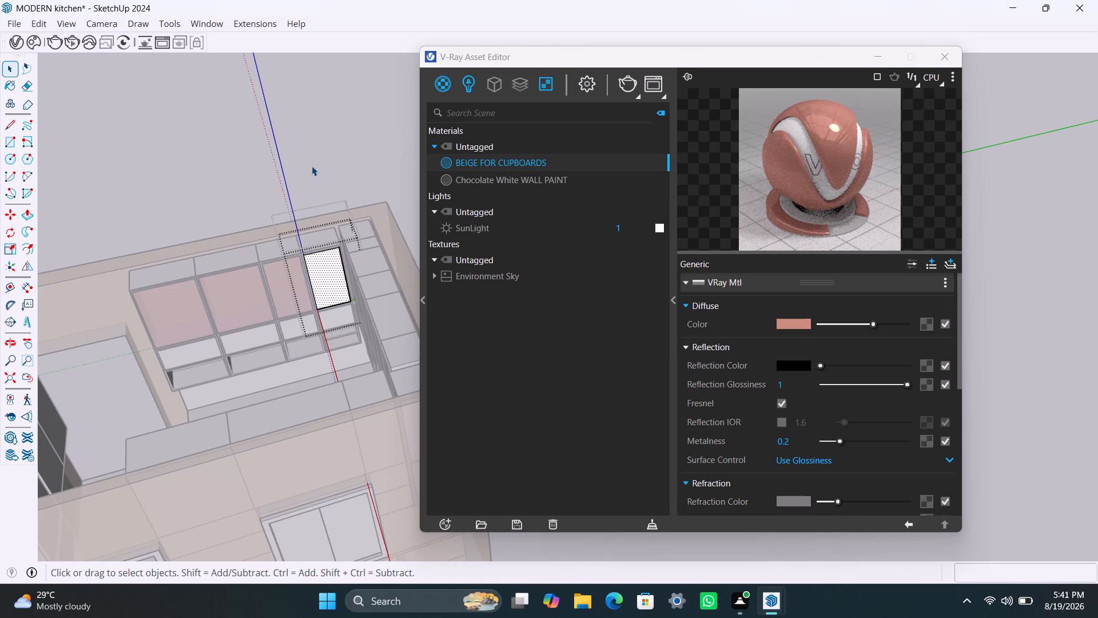
pyautogui.click(315, 275)
pyautogui.rightClick(503, 162)
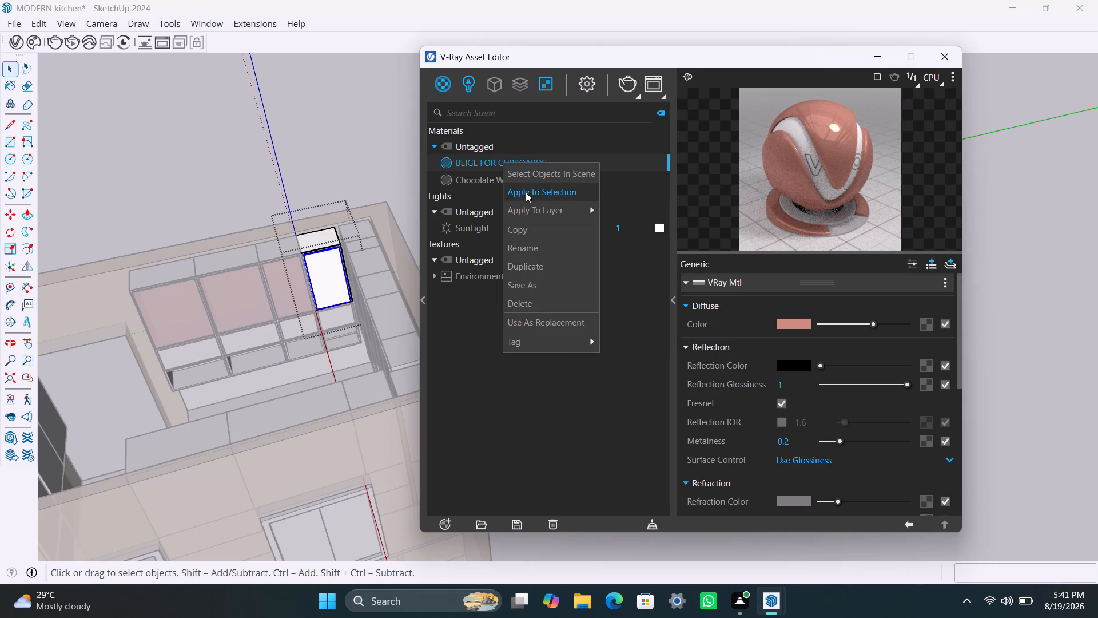
pyautogui.click(526, 197)
# Examine the coloured upper cupboard doors and the rest of the kitchen from several angles.
pyautogui.moveTo(305, 328); pyautogui.dragTo(490, 320, button='middle')
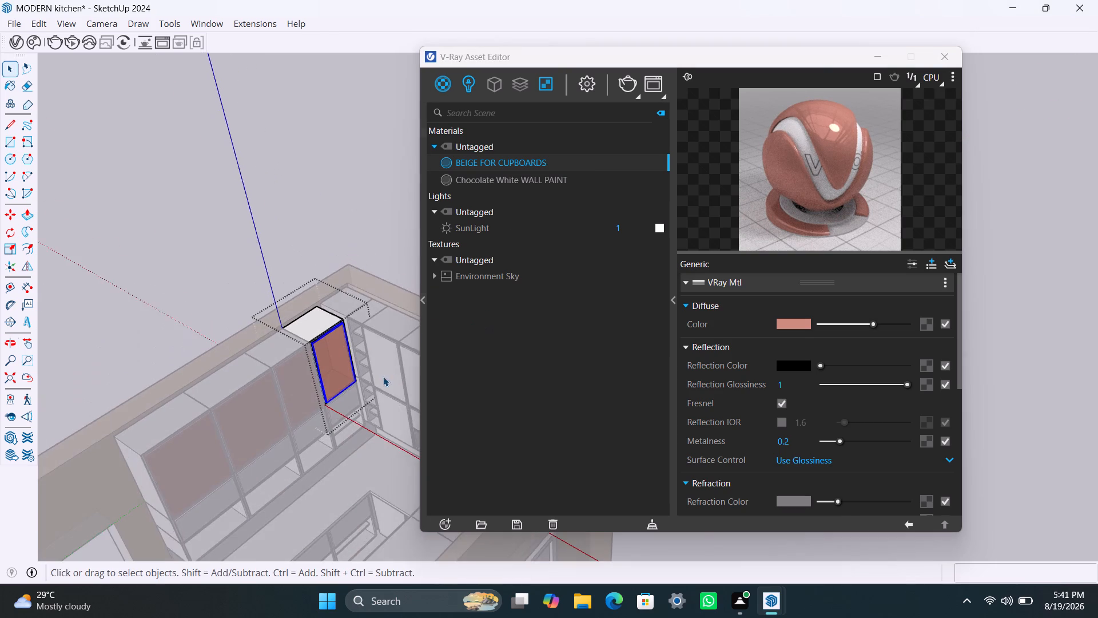
pyautogui.scroll(5, 376, 365)
pyautogui.moveTo(364, 354); pyautogui.dragTo(410, 358, button='middle')
pyautogui.scroll(-3, 329, 356)
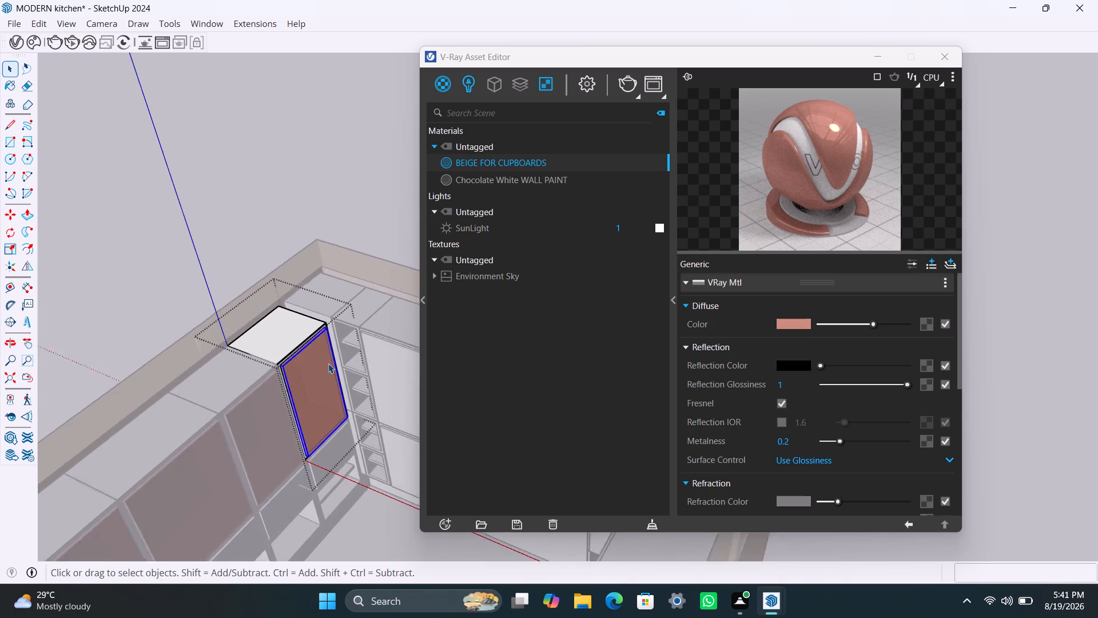
pyautogui.scroll(-6, 328, 363)
pyautogui.moveTo(329, 392); pyautogui.dragTo(298, 310, button='middle')
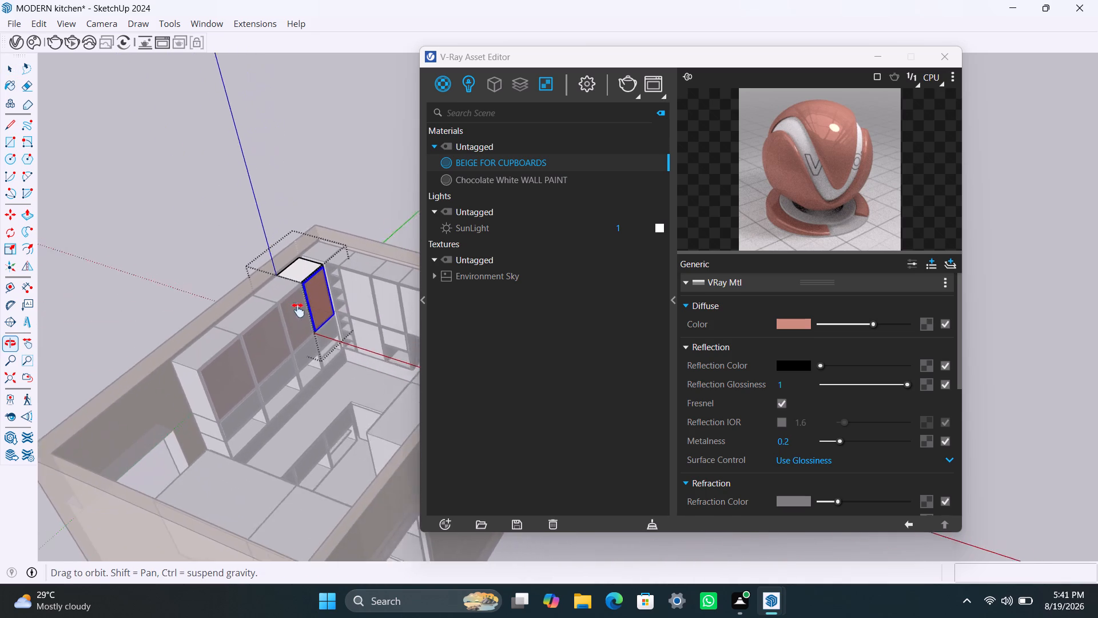
pyautogui.moveTo(298, 310); pyautogui.dragTo(296, 309, button='middle')
pyautogui.click(351, 208)
pyautogui.moveTo(229, 412); pyautogui.dragTo(359, 399, button='middle')
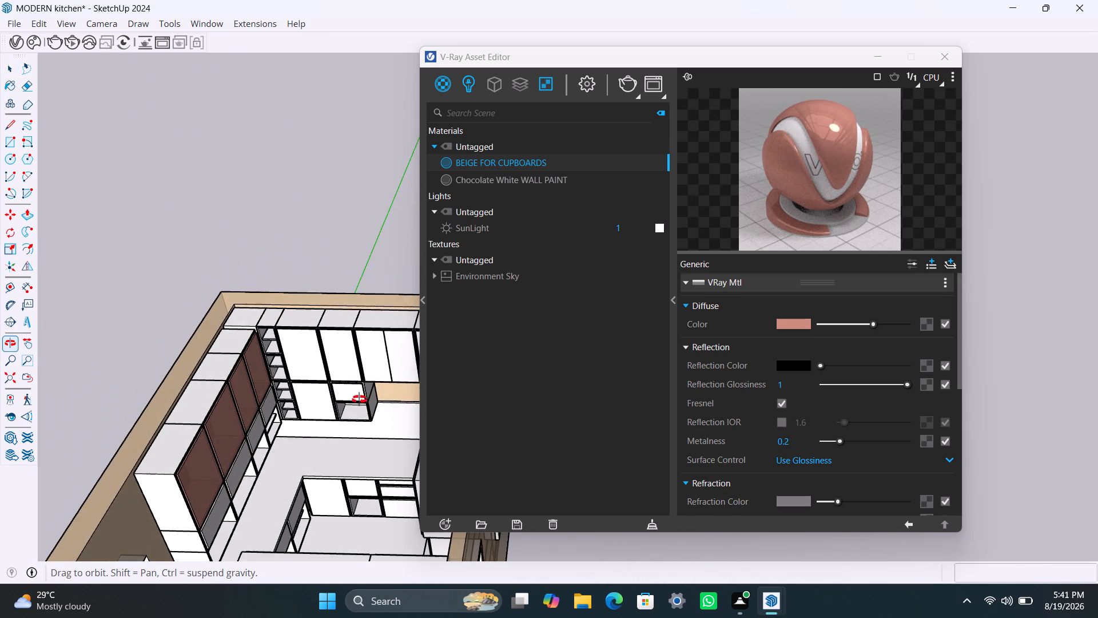
pyautogui.moveTo(359, 399); pyautogui.dragTo(360, 399, button='middle')
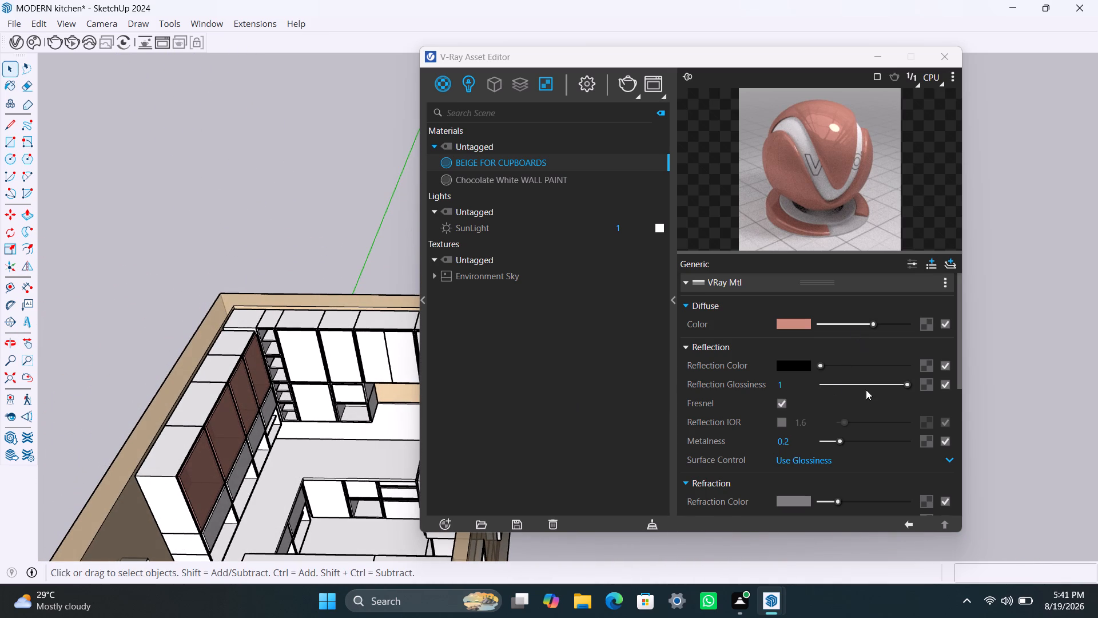
# Set the metalness of BEIGE FOR CUPBOARDS to 0.
pyautogui.moveTo(839, 442); pyautogui.dragTo(820, 447)
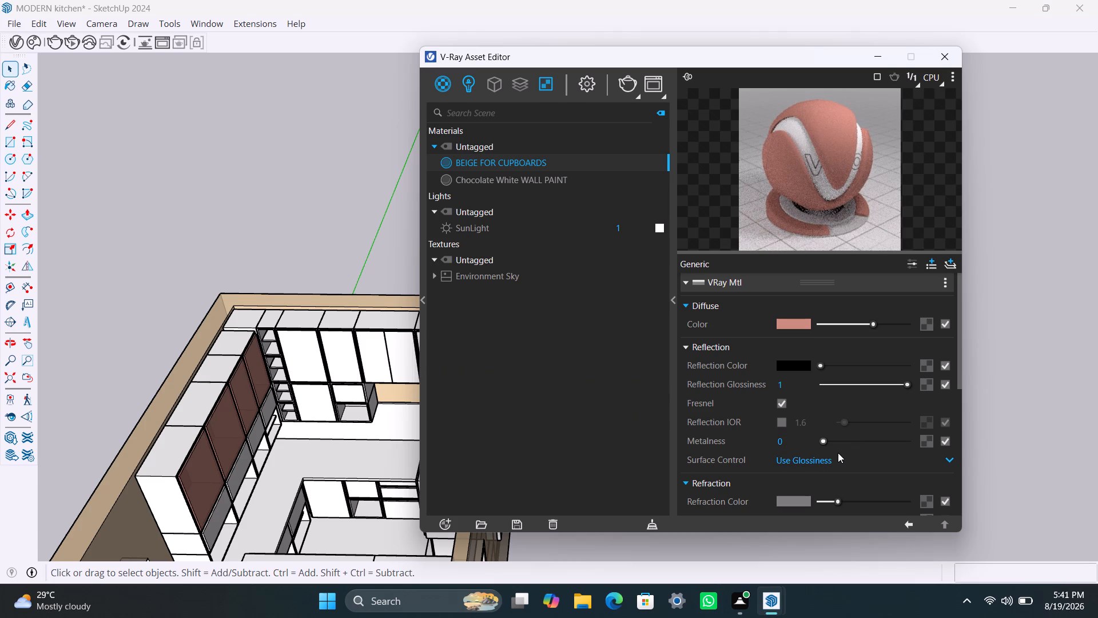
# Set the metalness of BEIGE FOR CUPBOARDS to 0.45 and its refraction colour to black.
pyautogui.moveTo(826, 442); pyautogui.dragTo(838, 442)
pyautogui.moveTo(838, 442); pyautogui.dragTo(861, 444)
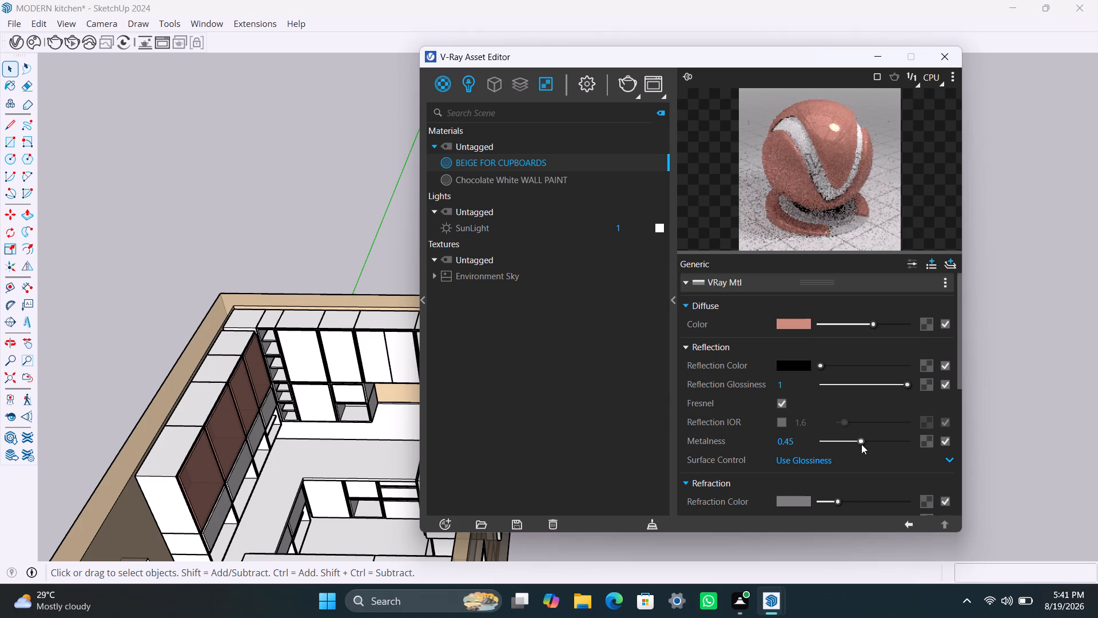
pyautogui.moveTo(836, 498); pyautogui.dragTo(800, 496)
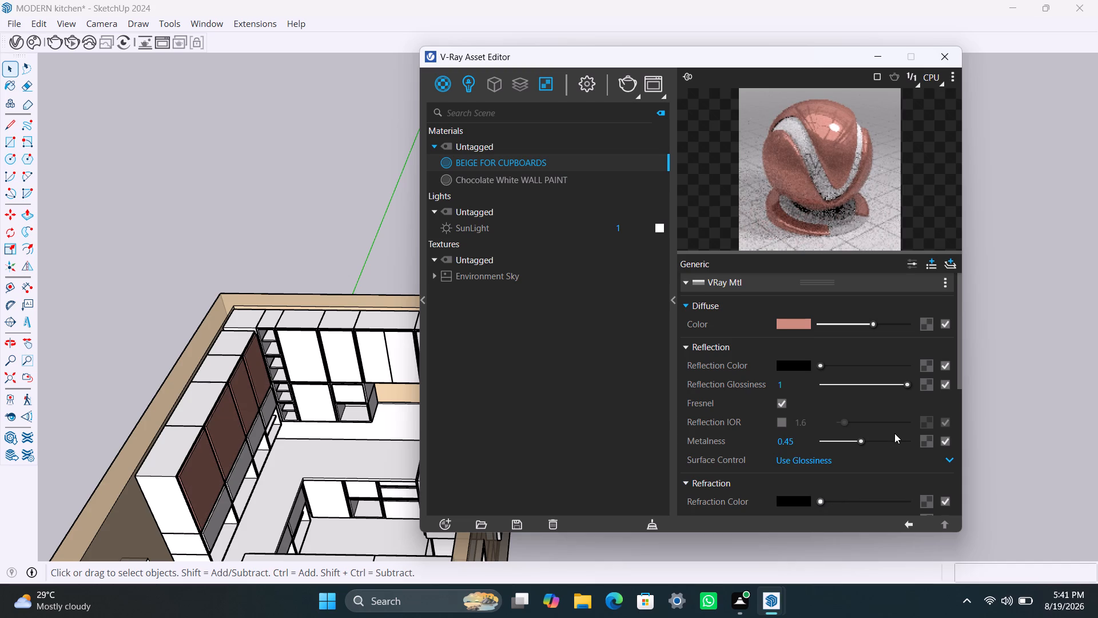
# Examine the coloured upper cupboard doors from several angles with the adjusted material.
pyautogui.moveTo(260, 377); pyautogui.dragTo(260, 377, button='middle')
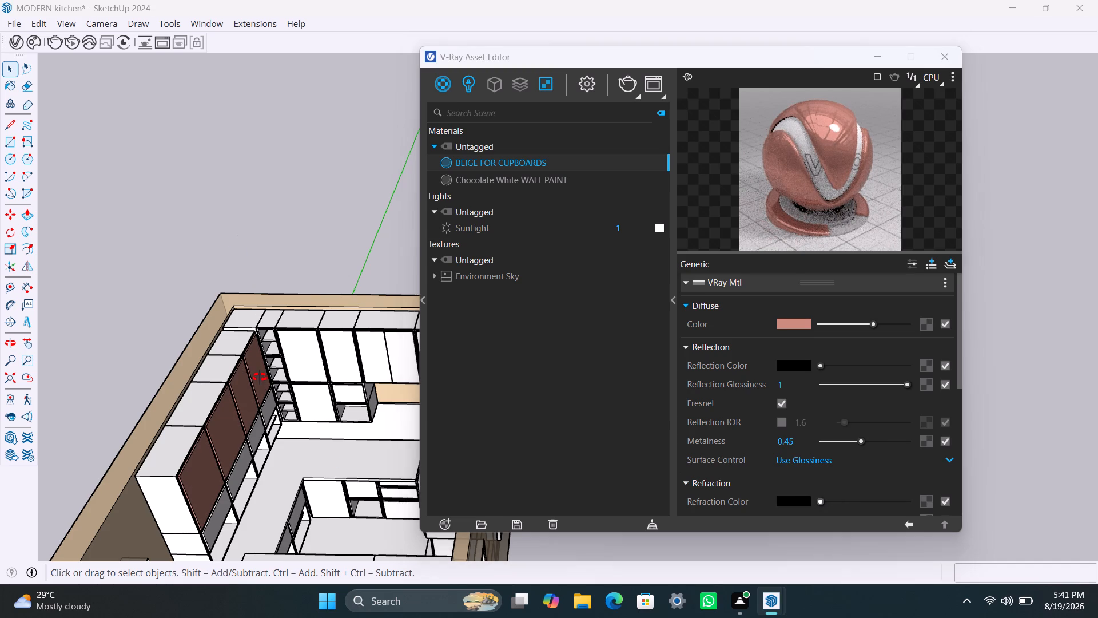
pyautogui.moveTo(260, 377); pyautogui.dragTo(0, 300, button='middle')
pyautogui.scroll(7, 408, 335)
pyautogui.scroll(2, 288, 307)
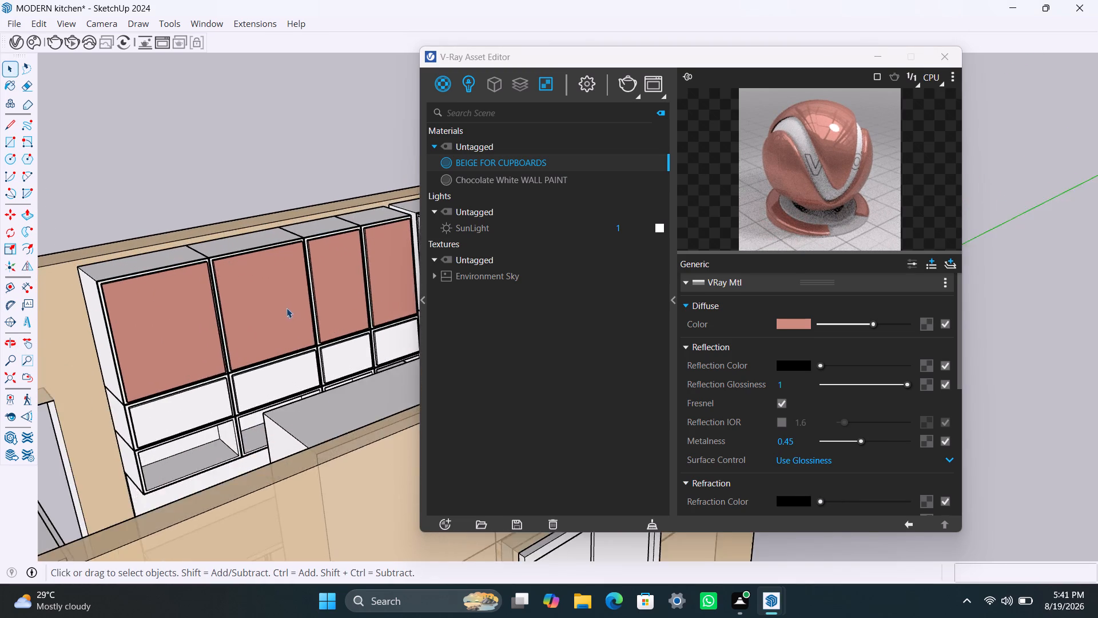
pyautogui.moveTo(278, 319); pyautogui.dragTo(202, 310, button='middle')
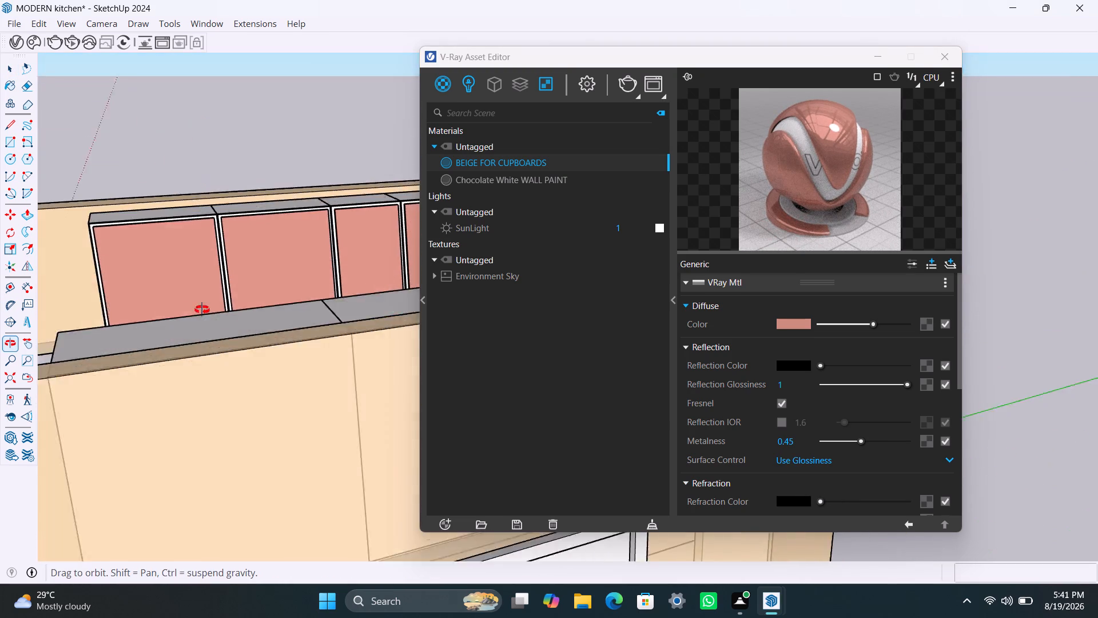
pyautogui.moveTo(202, 310); pyautogui.dragTo(405, 375, button='middle')
pyautogui.scroll(-5, 269, 388)
pyautogui.moveTo(282, 409); pyautogui.dragTo(404, 445, button='middle')
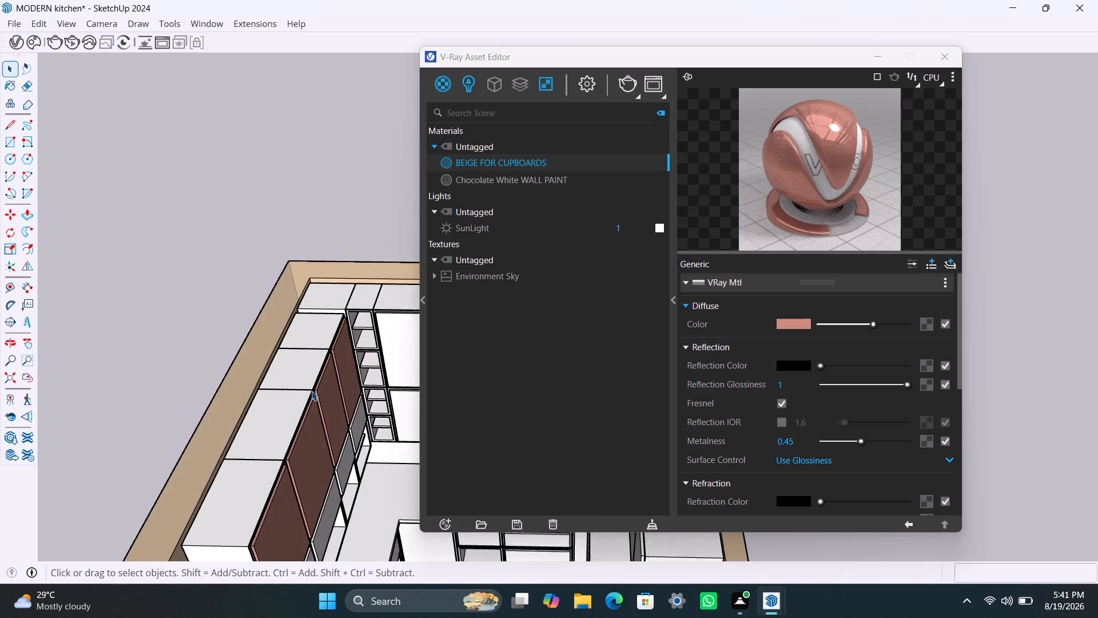
pyautogui.scroll(-4, 312, 391)
# Apply BEIGE FOR CUPBOARDS to the large upper door beside the corner shelves on the adjoining wall.
pyautogui.moveTo(347, 362); pyautogui.dragTo(219, 339, button='middle')
pyautogui.scroll(2, 244, 374)
pyautogui.moveTo(251, 401); pyautogui.dragTo(328, 417, button='middle')
pyautogui.scroll(2, 241, 383)
pyautogui.click(240, 383)
pyautogui.tripleClick(240, 383)
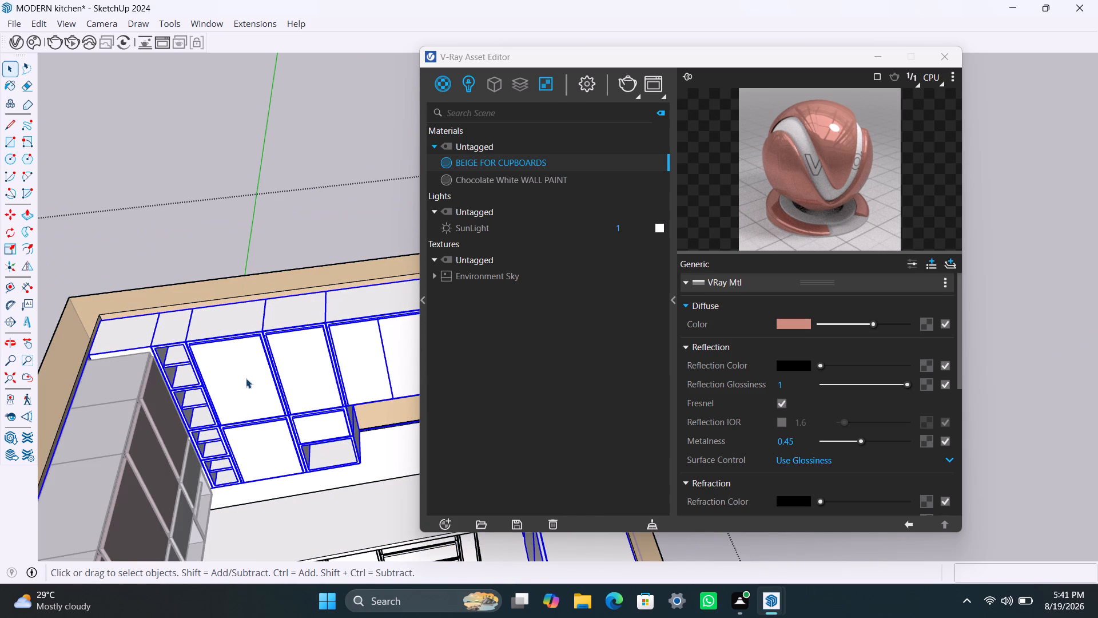
pyautogui.click(246, 378)
pyautogui.click(248, 372)
pyautogui.click(245, 364)
pyautogui.click(242, 355)
pyautogui.tripleClick(233, 348)
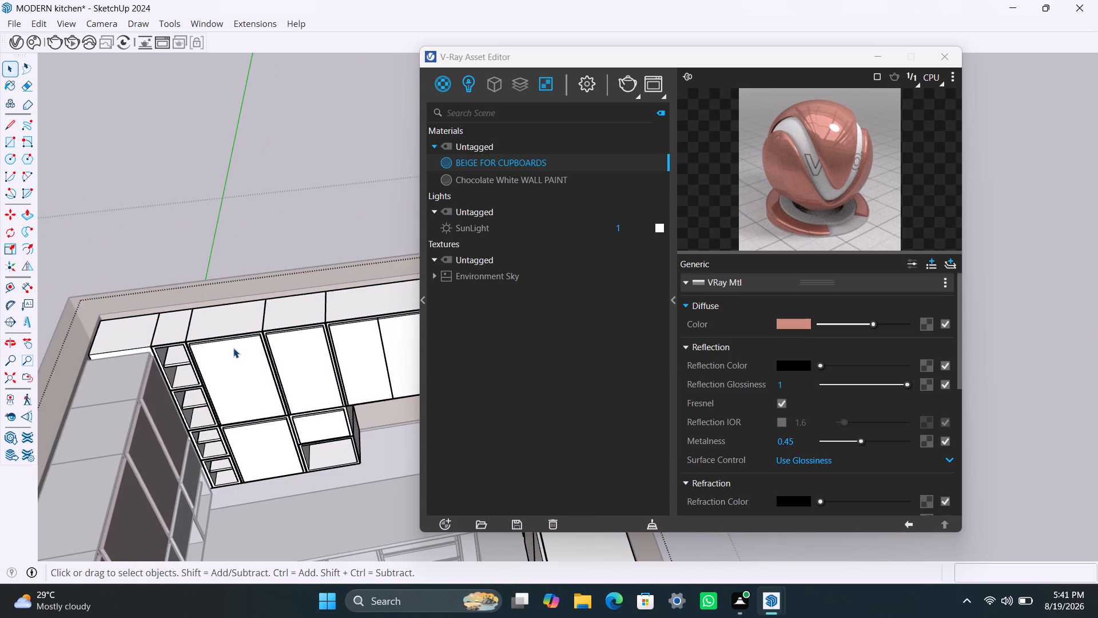
pyautogui.click(242, 358)
pyautogui.scroll(4, 246, 368)
pyautogui.click(246, 368)
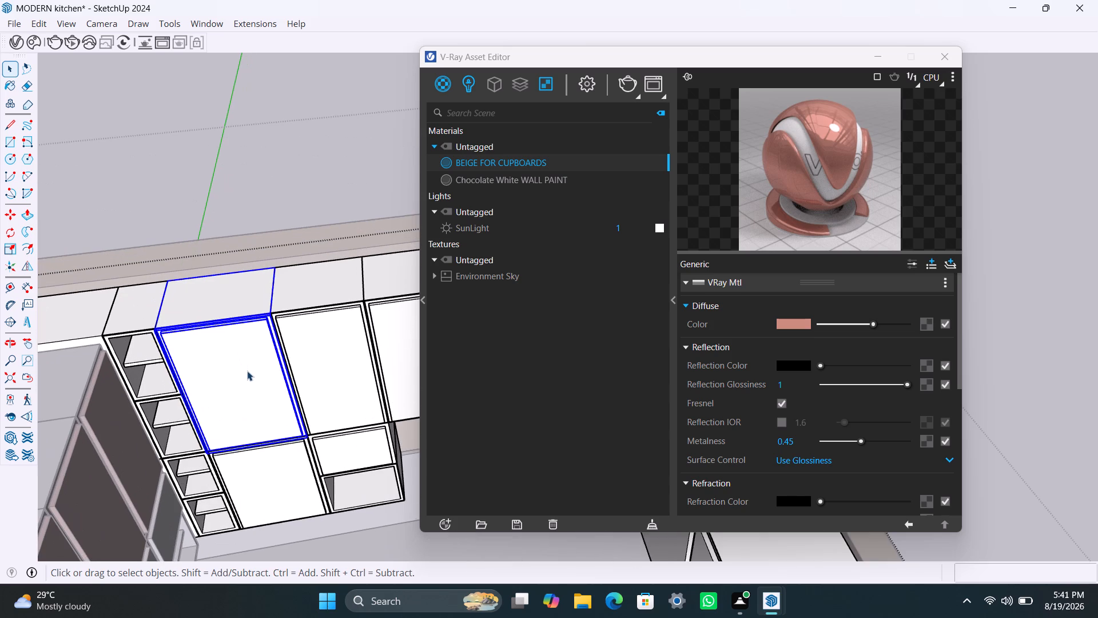
pyautogui.click(247, 371)
pyautogui.scroll(4, 231, 370)
pyautogui.click(208, 334)
pyautogui.doubleClick(201, 327)
pyautogui.click(201, 327)
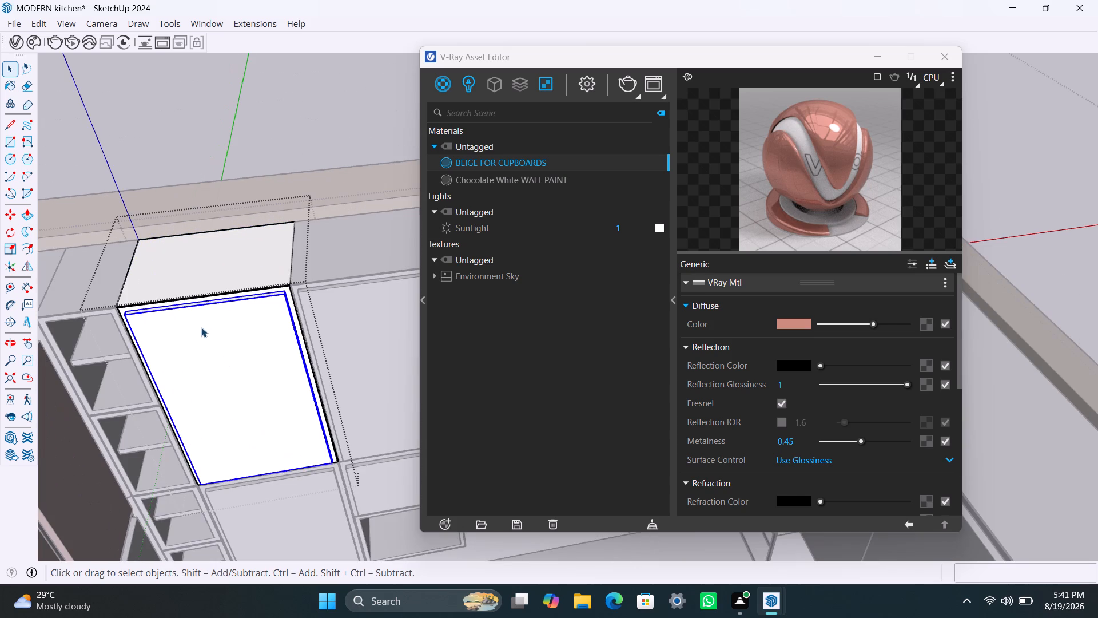
pyautogui.rightClick(532, 163)
pyautogui.click(567, 196)
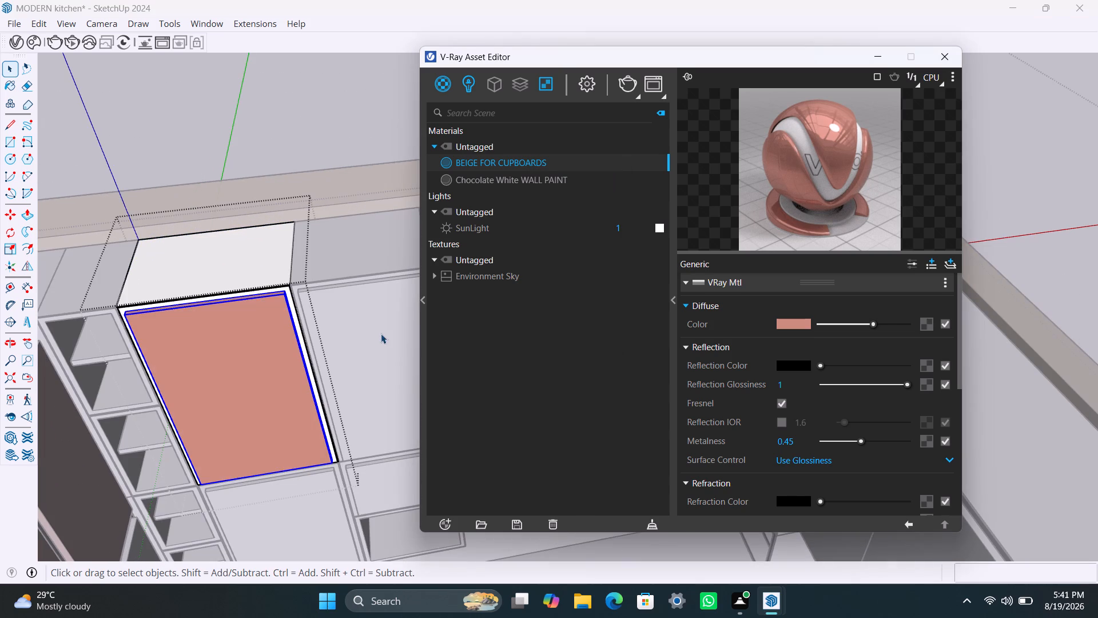
# Apply BEIGE FOR CUPBOARDS to the second large upper door on that wall, one cupboard farther from the corner shelves.
pyautogui.tripleClick(346, 335)
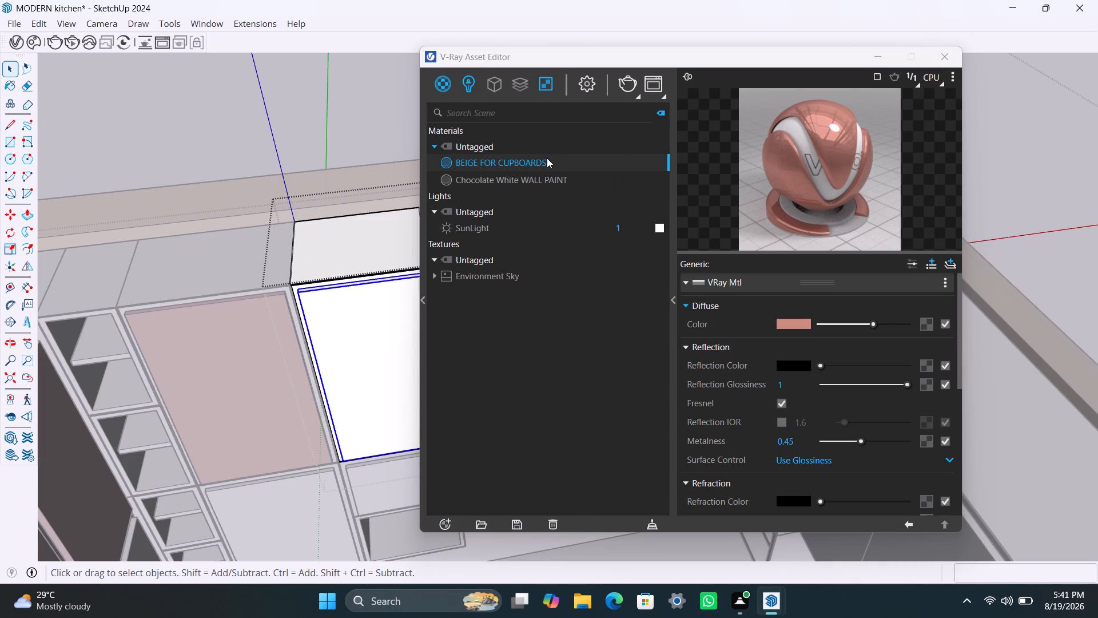
pyautogui.rightClick(547, 159)
pyautogui.click(564, 192)
# Apply BEIGE FOR CUPBOARDS to the lower door directly beneath the first large door.
pyautogui.tripleClick(295, 505)
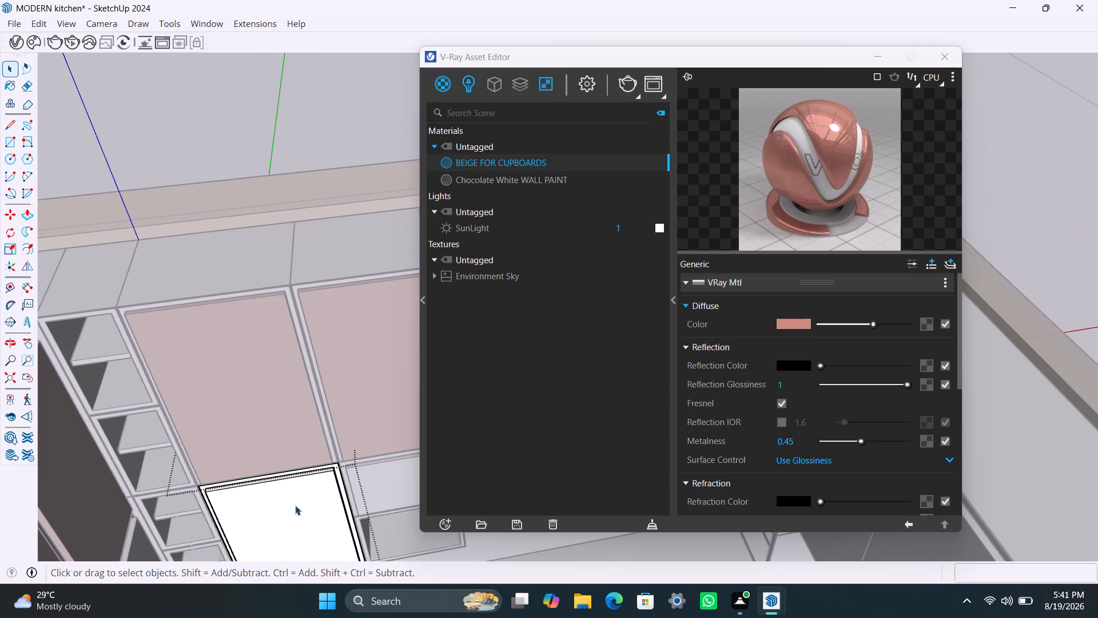
pyautogui.rightClick(526, 163)
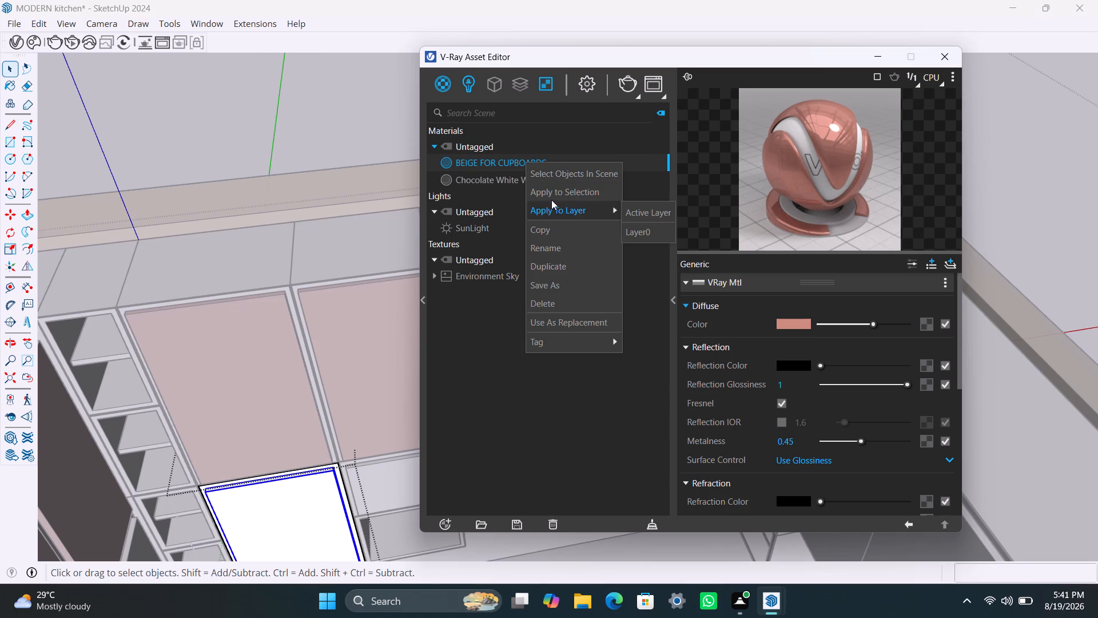
pyautogui.click(551, 199)
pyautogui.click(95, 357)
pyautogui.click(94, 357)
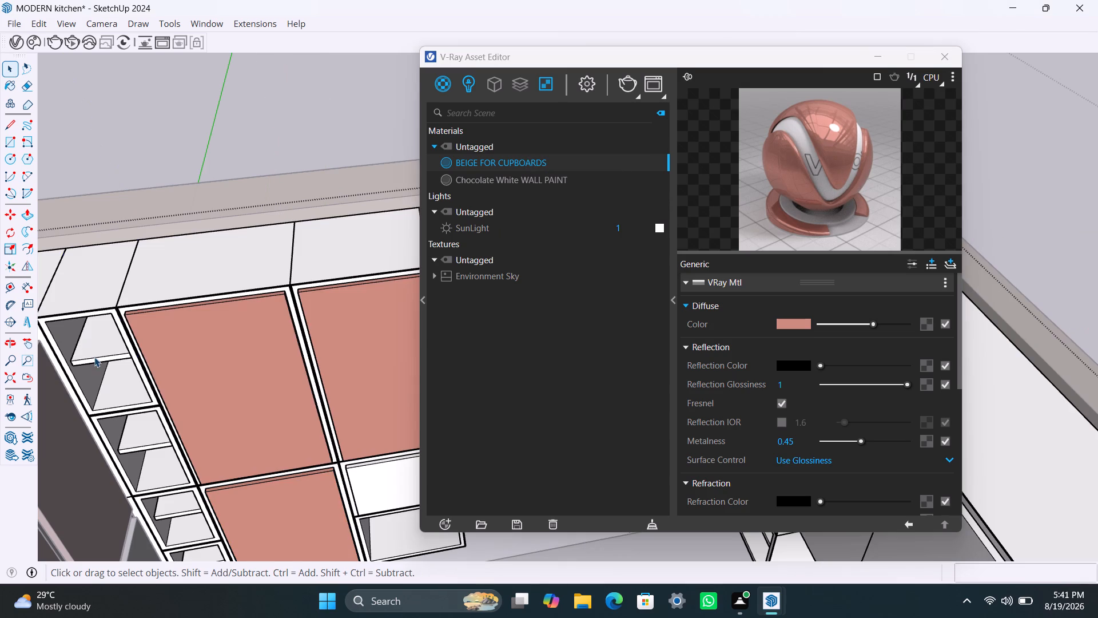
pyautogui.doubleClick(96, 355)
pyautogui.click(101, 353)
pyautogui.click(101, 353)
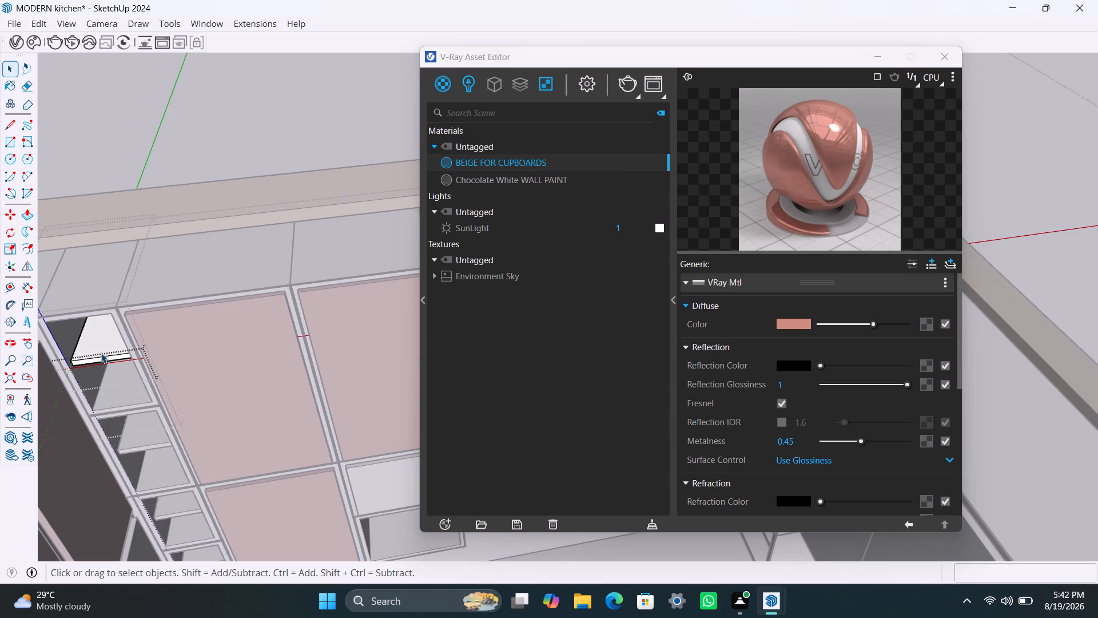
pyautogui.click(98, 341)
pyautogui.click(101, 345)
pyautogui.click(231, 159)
# Apply BEIGE FOR CUPBOARDS to the small door above the open niche, beneath the second large door.
pyautogui.scroll(-6, 137, 401)
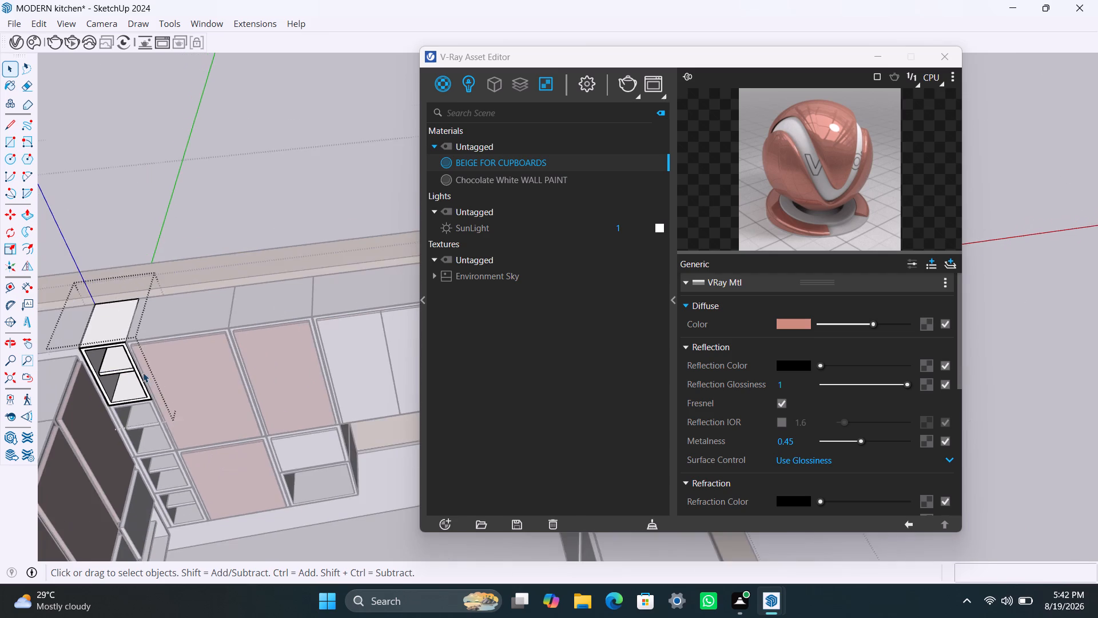
pyautogui.scroll(-5, 164, 378)
pyautogui.keyDown('shift'); pyautogui.moveTo(231, 409); pyautogui.dragTo(125, 332, button='middle'); pyautogui.keyUp('shift')
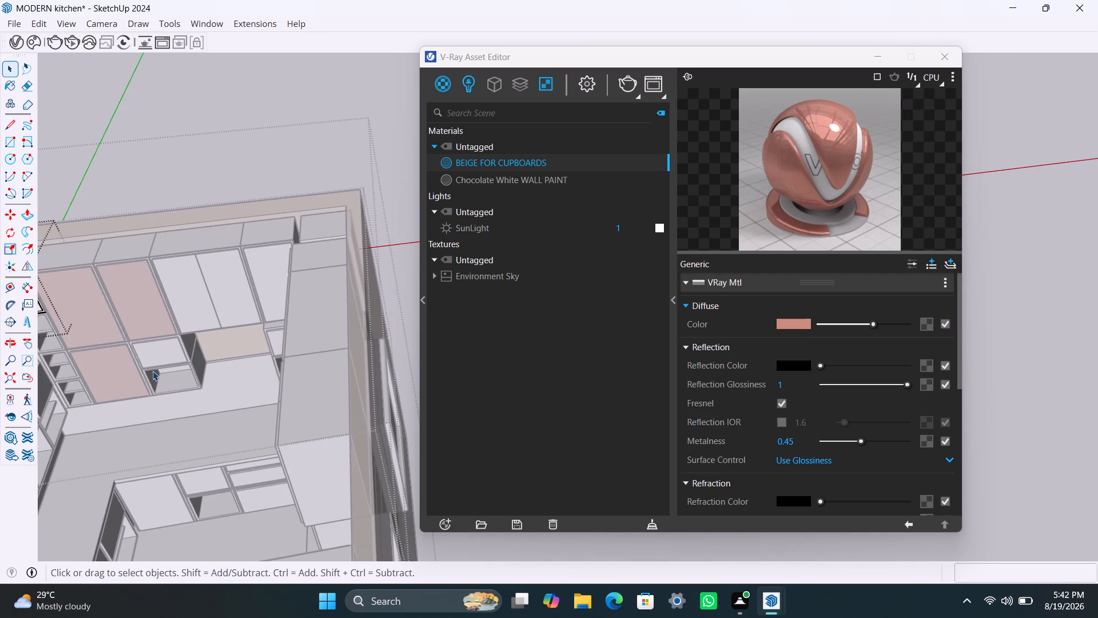
pyautogui.click(161, 358)
pyautogui.doubleClick(164, 355)
pyautogui.click(165, 355)
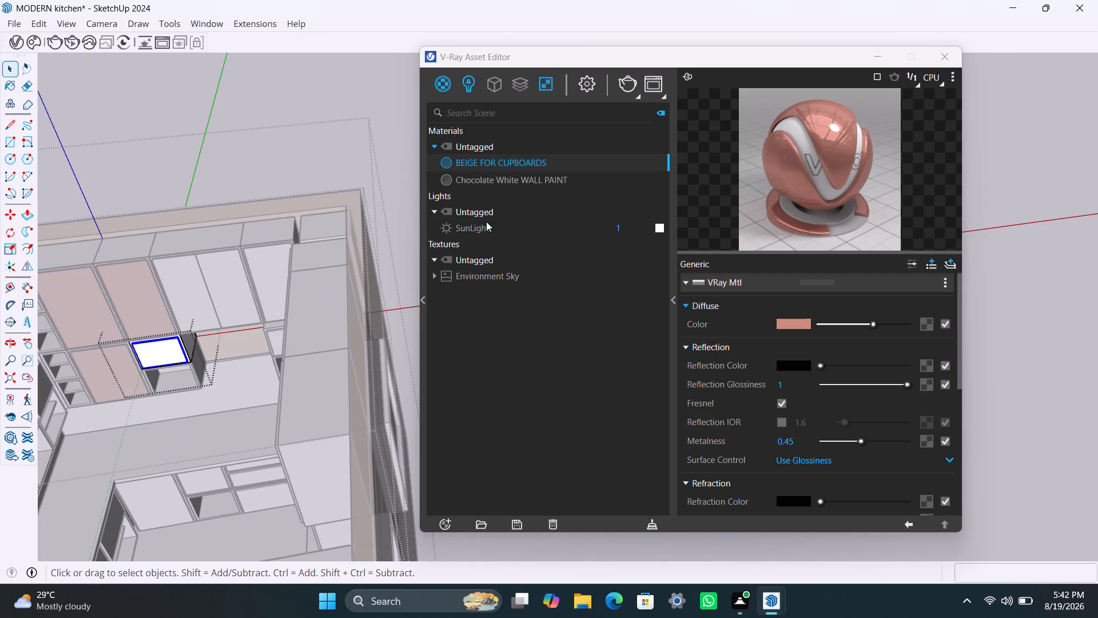
pyautogui.rightClick(524, 164)
pyautogui.click(539, 192)
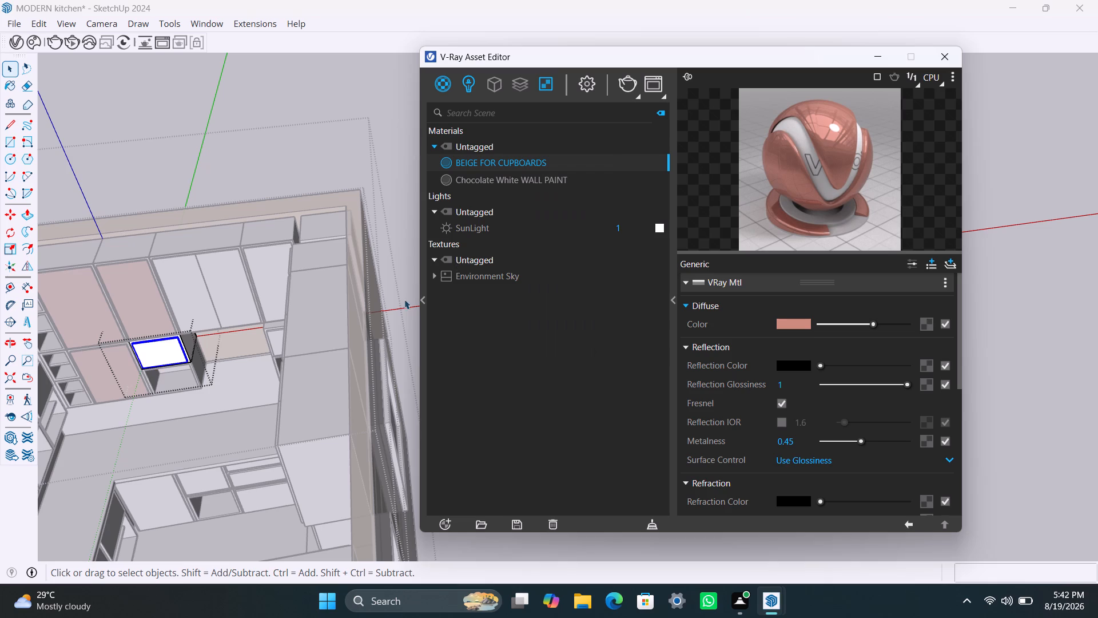
# Apply BEIGE FOR CUPBOARDS to both doors of the double-door upper cupboard on the same wall.
pyautogui.click(200, 288)
pyautogui.tripleClick(198, 289)
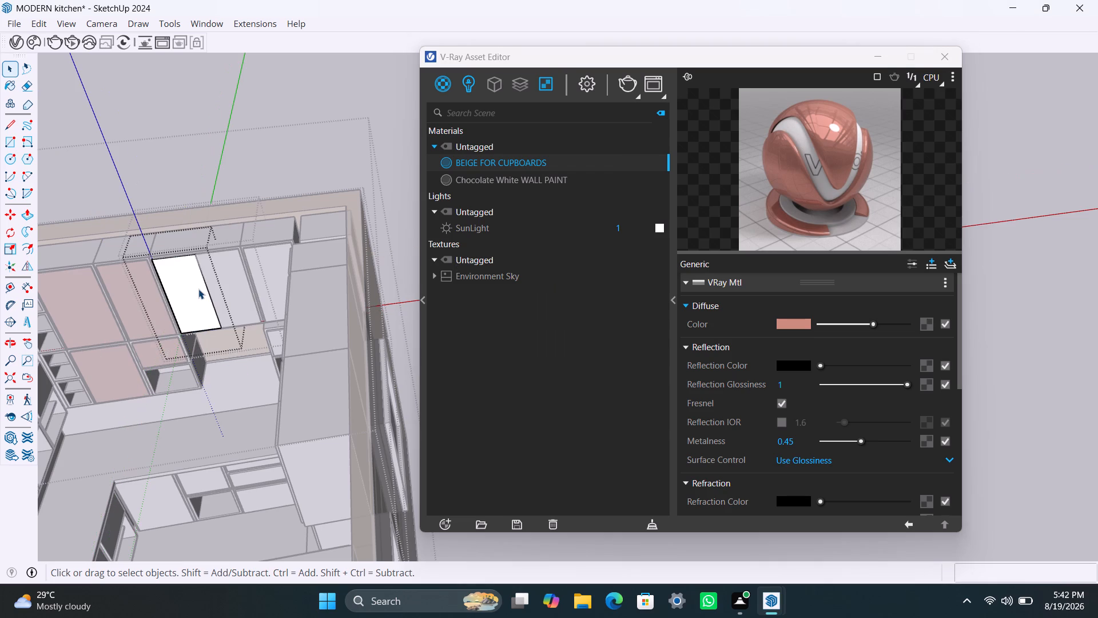
pyautogui.doubleClick(198, 289)
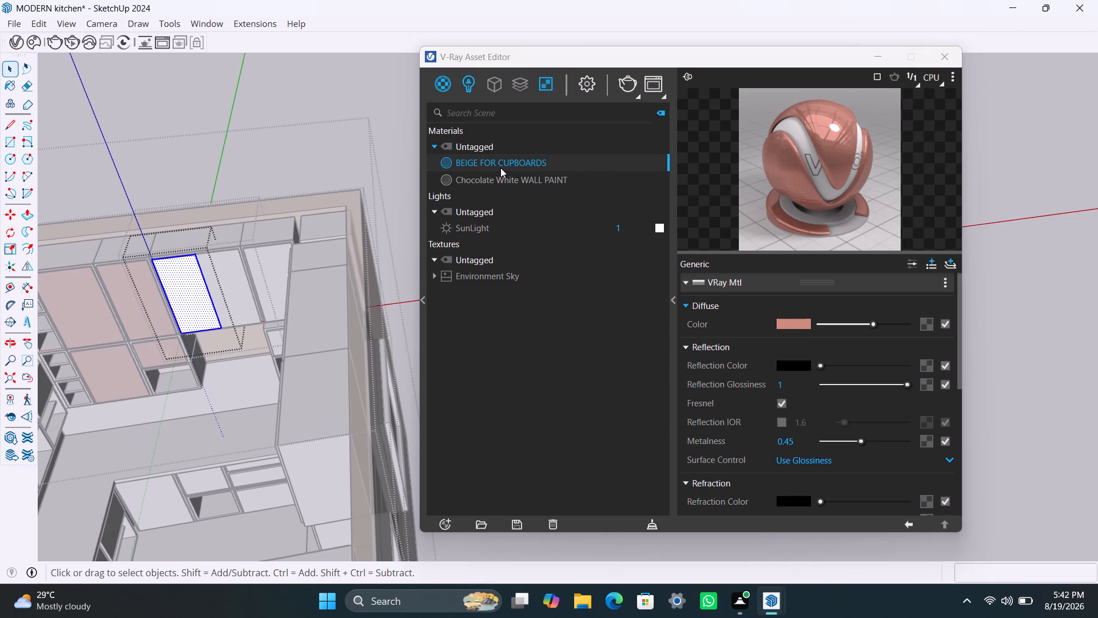
pyautogui.rightClick(500, 168)
pyautogui.click(527, 193)
pyautogui.click(228, 272)
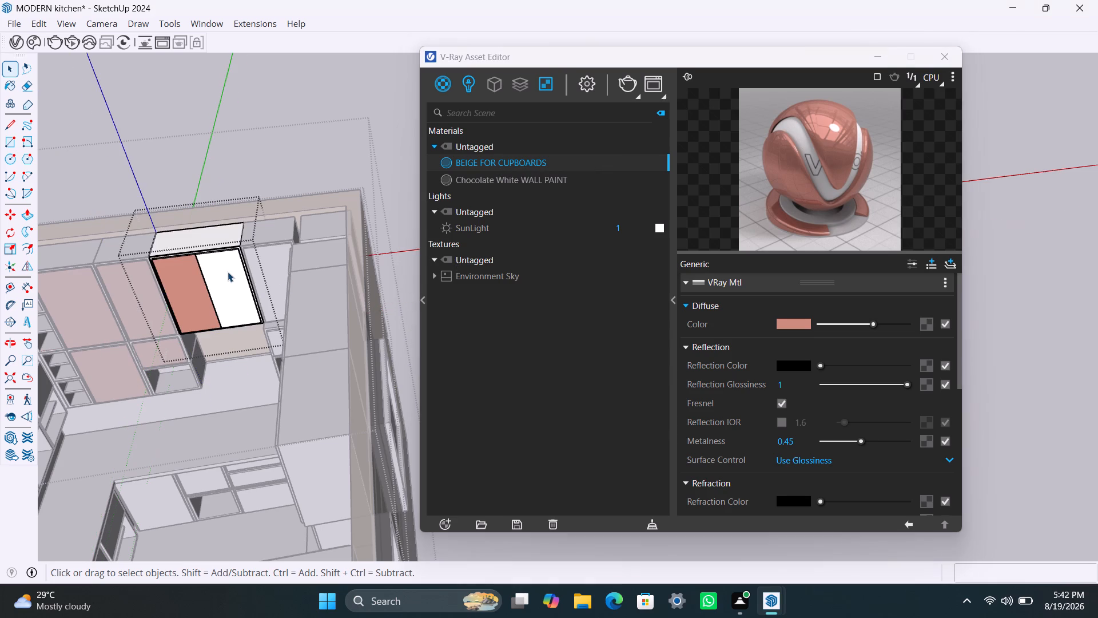
pyautogui.doubleClick(228, 272)
pyautogui.click(262, 161)
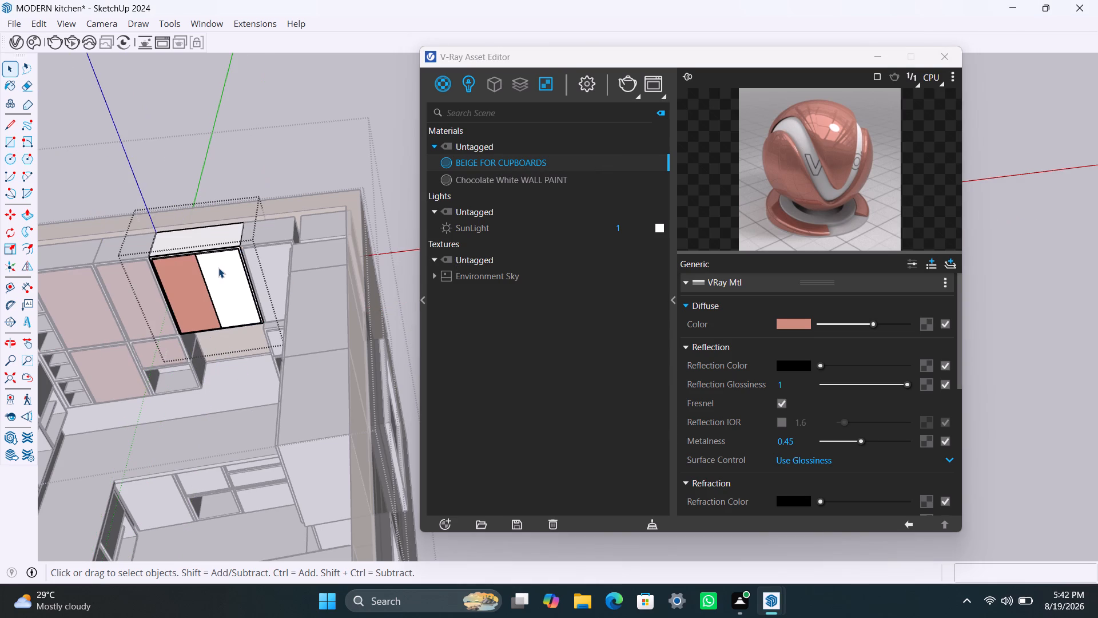
pyautogui.click(218, 268)
pyautogui.rightClick(492, 164)
pyautogui.click(509, 194)
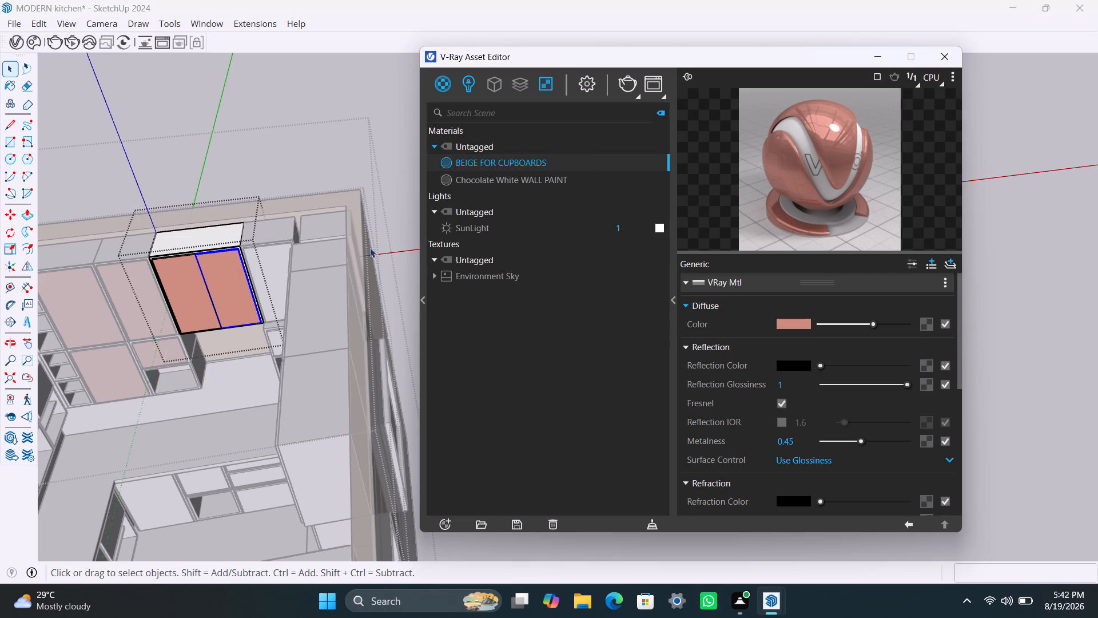
# Apply BEIGE FOR CUPBOARDS to the last upper door on that wall, next to the far corner.
pyautogui.click(261, 262)
pyautogui.doubleClick(267, 257)
pyautogui.click(268, 256)
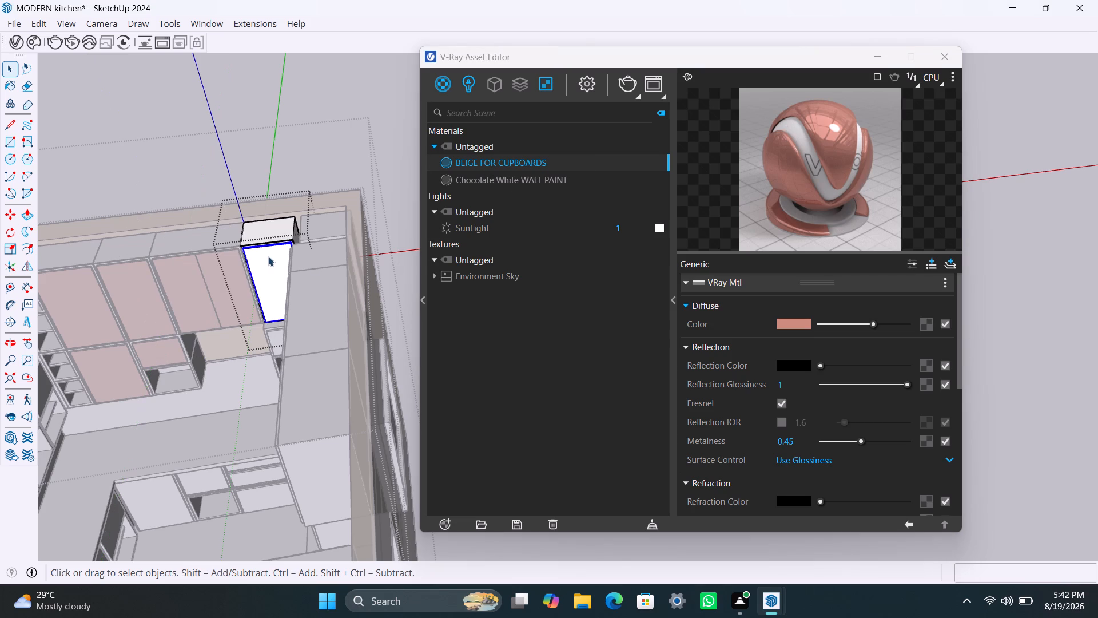
pyautogui.rightClick(492, 164)
pyautogui.click(504, 188)
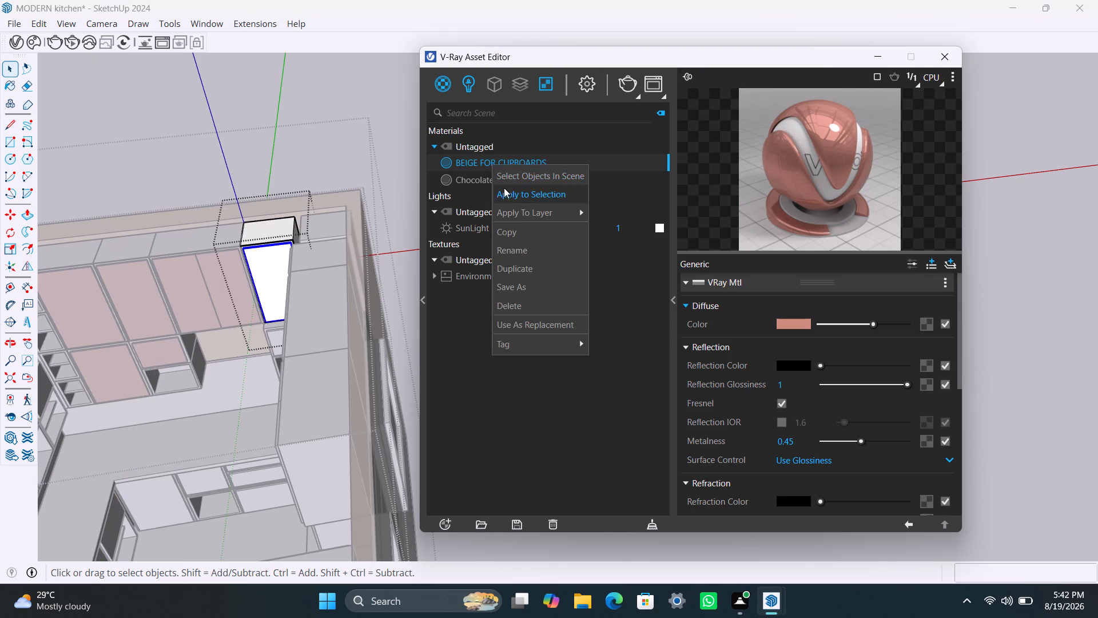
# Apply BEIGE FOR CUPBOARDS to the narrow upper door that starts the next wall's row, just past the far corner.
pyautogui.scroll(-4, 230, 347)
pyautogui.moveTo(201, 359); pyautogui.dragTo(382, 352, button='middle')
pyautogui.scroll(2, 244, 423)
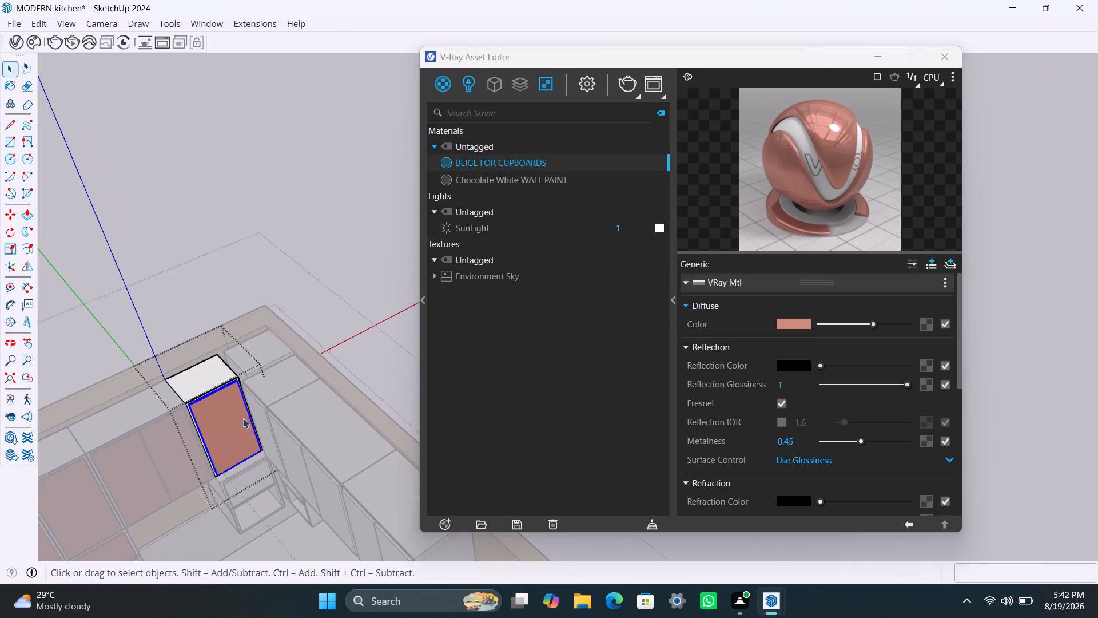
pyautogui.scroll(5, 243, 418)
pyautogui.moveTo(270, 433); pyautogui.dragTo(321, 437, button='middle')
pyautogui.click(280, 443)
pyautogui.click(266, 445)
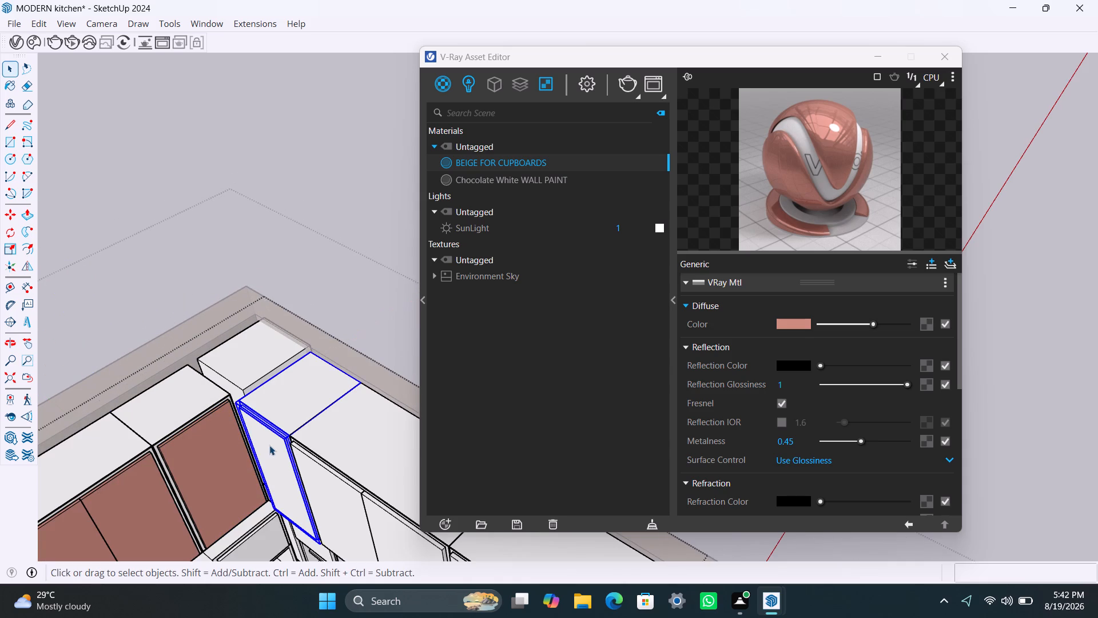
pyautogui.doubleClick(262, 457)
pyautogui.click(268, 454)
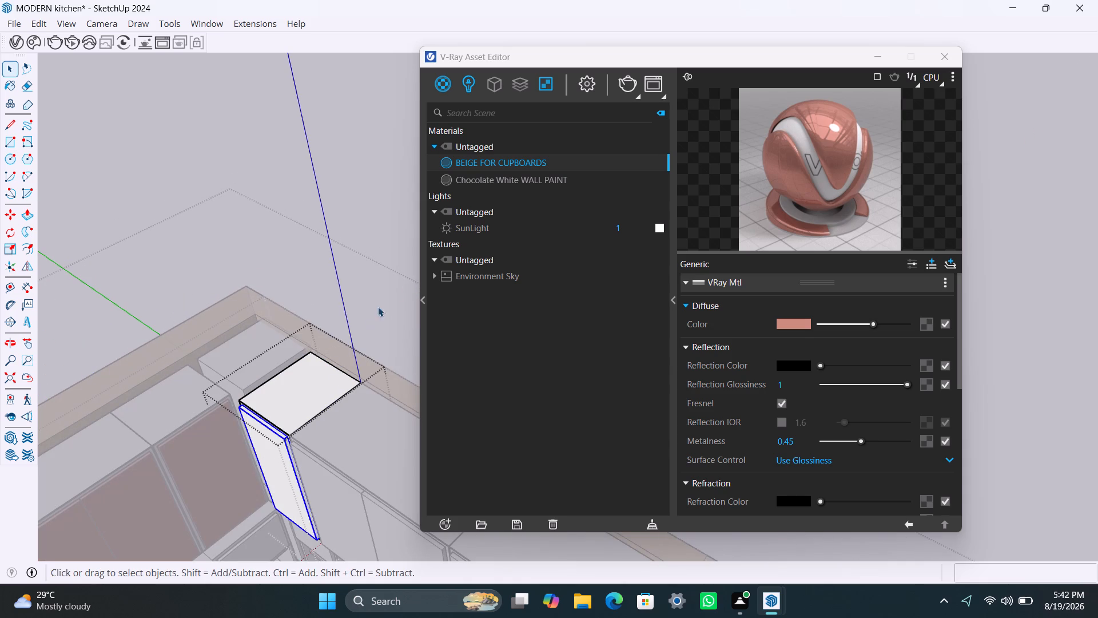
pyautogui.rightClick(515, 157)
pyautogui.click(531, 189)
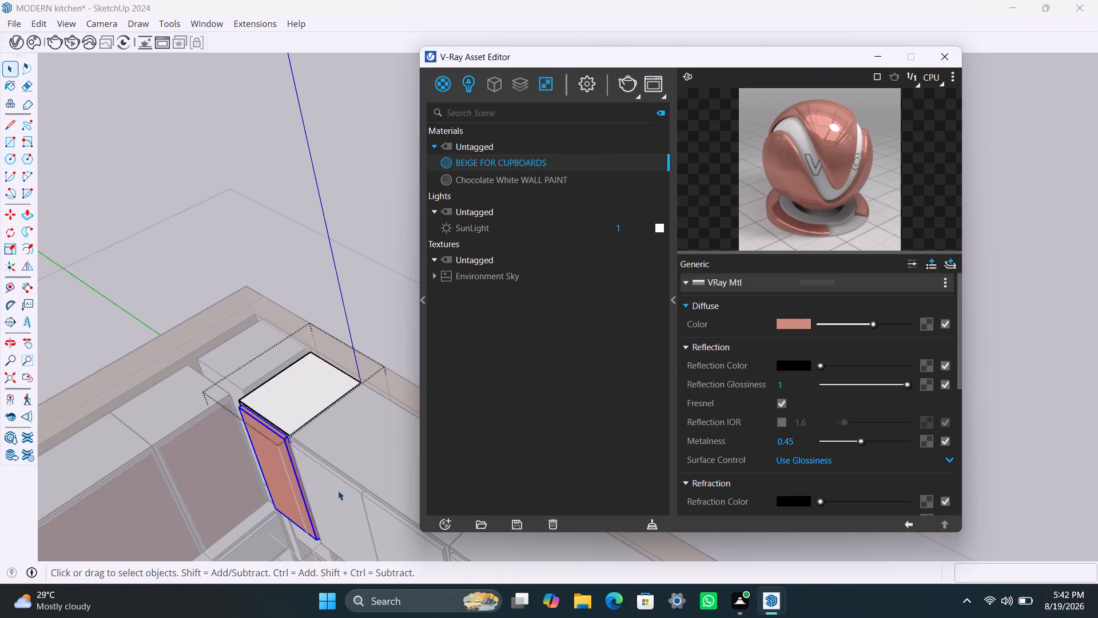
# Apply BEIGE FOR CUPBOARDS to both doors of the double-door upper cupboard beside the narrow upper door.
pyautogui.tripleClick(338, 490)
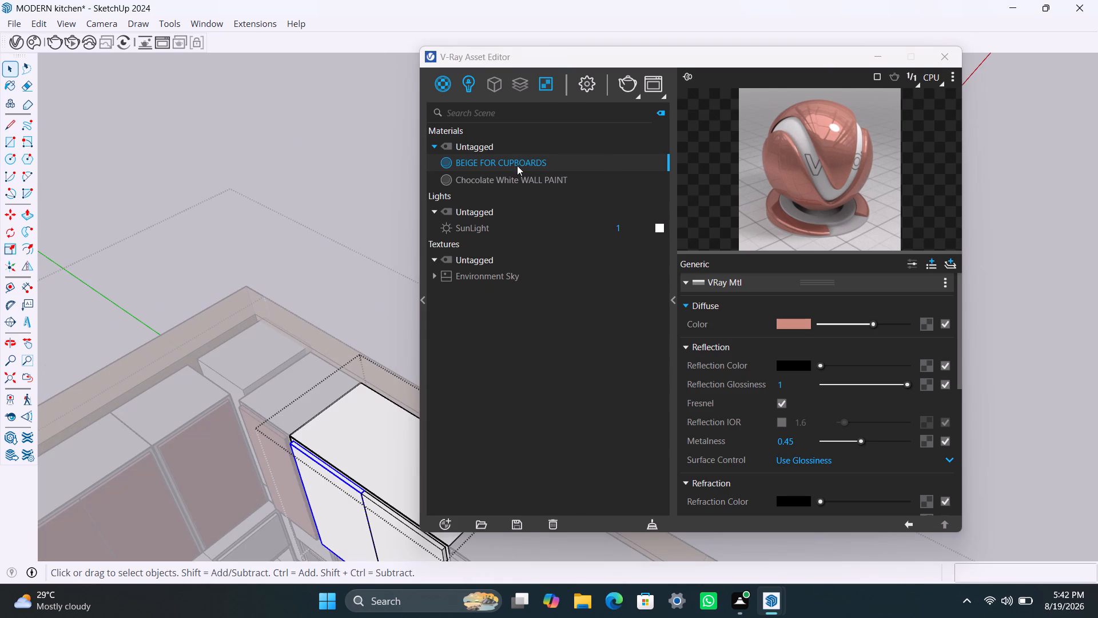
pyautogui.rightClick(517, 165)
pyautogui.click(531, 191)
pyautogui.click(403, 524)
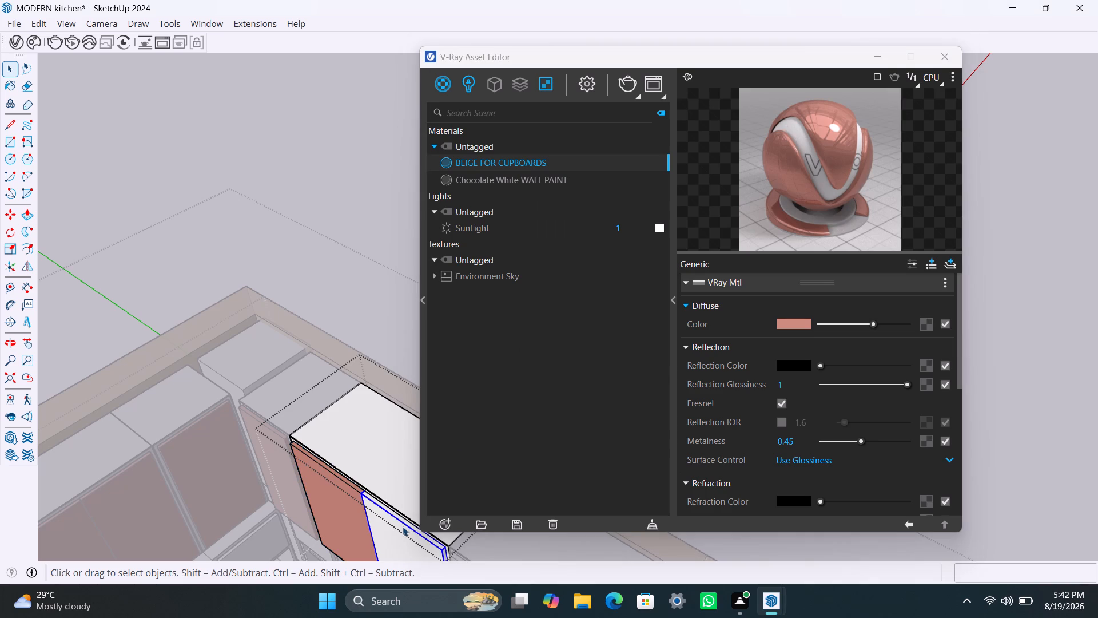
pyautogui.rightClick(552, 163)
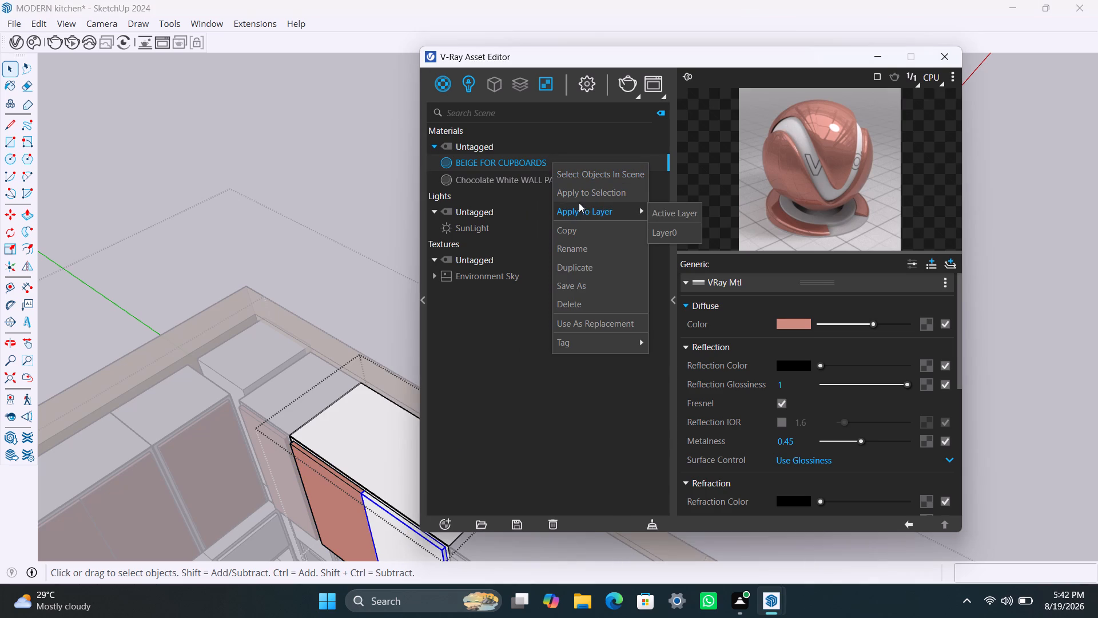
pyautogui.click(580, 199)
# Apply BEIGE FOR CUPBOARDS to the small door beneath the last large upper door at the far corner.
pyautogui.scroll(-20, 351, 418)
pyautogui.moveTo(298, 474); pyautogui.dragTo(307, 474, button='middle')
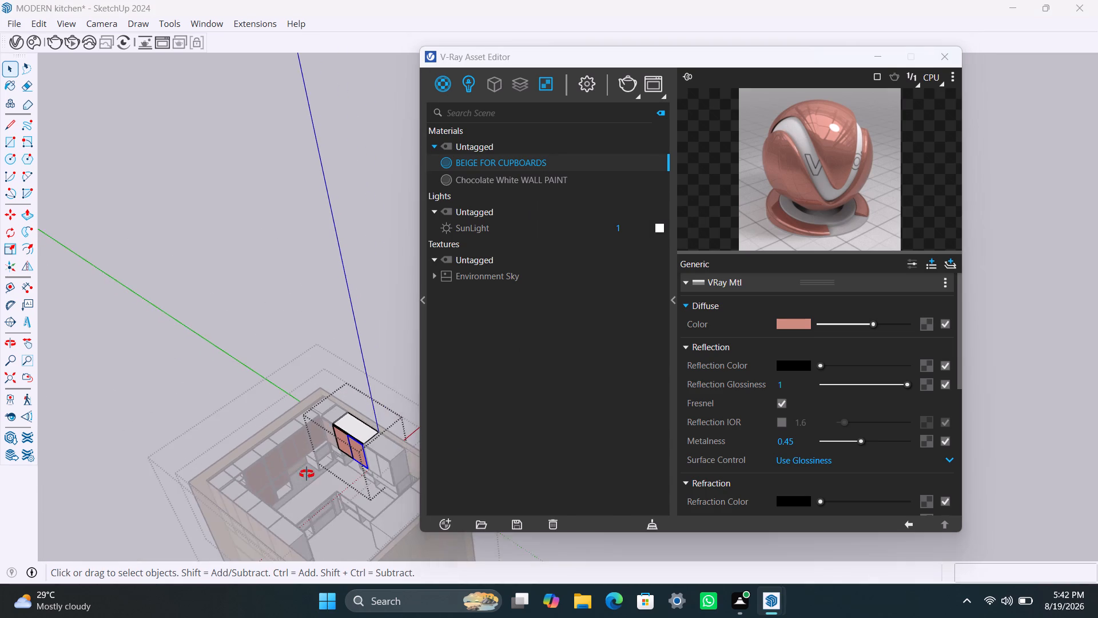
pyautogui.moveTo(307, 474); pyautogui.dragTo(343, 474, button='middle')
pyautogui.scroll(10, 328, 486)
pyautogui.moveTo(306, 490); pyautogui.dragTo(236, 462, button='middle')
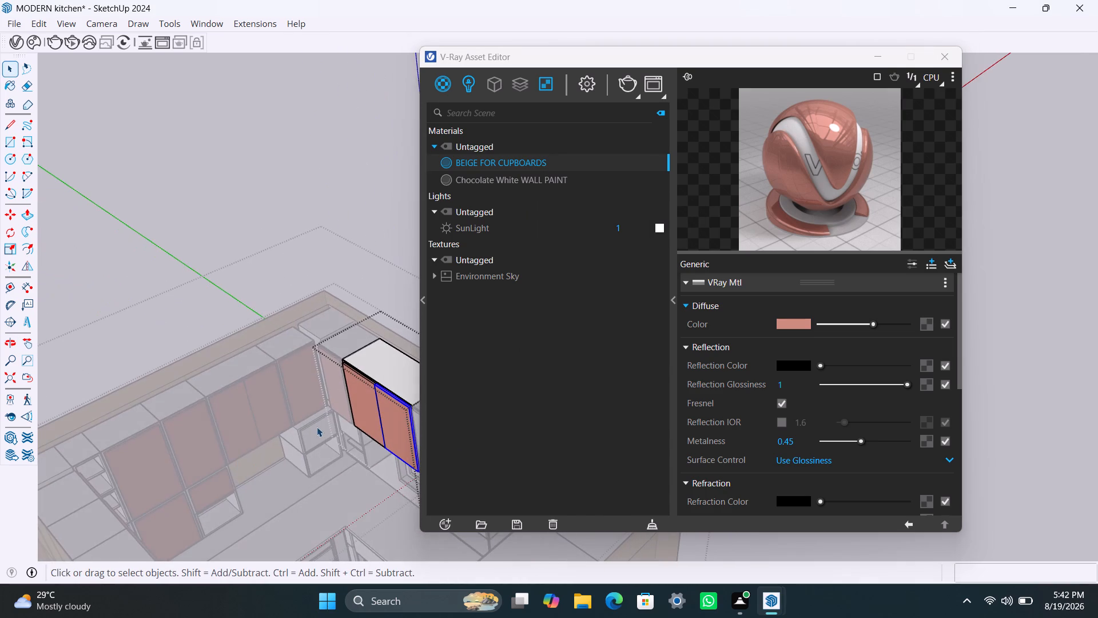
pyautogui.click(317, 426)
pyautogui.click(319, 437)
pyautogui.tripleClick(319, 437)
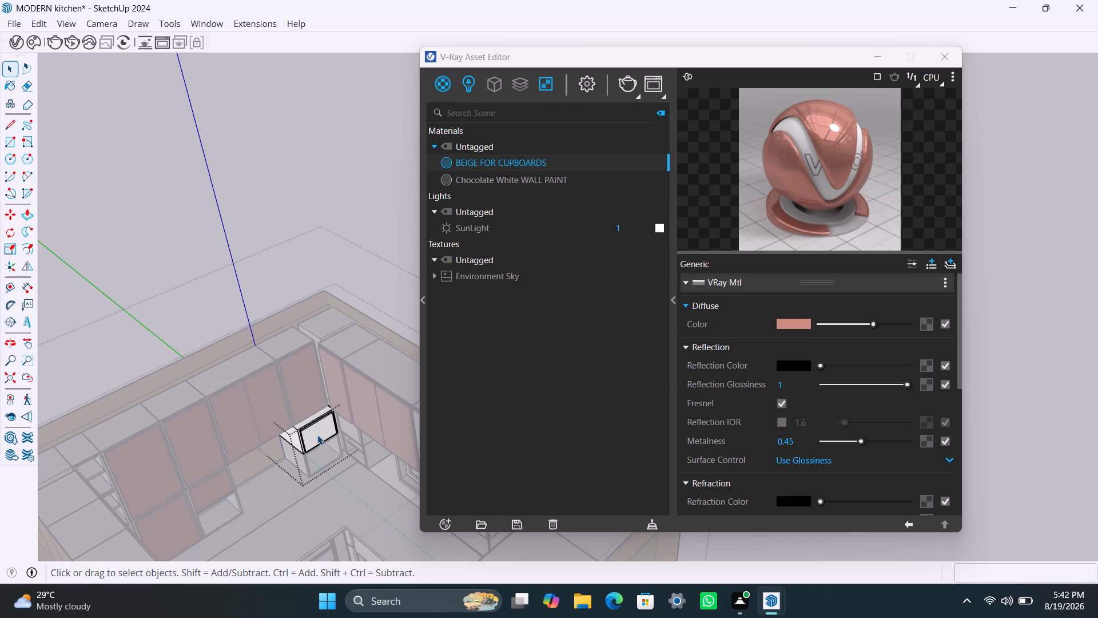
pyautogui.rightClick(534, 163)
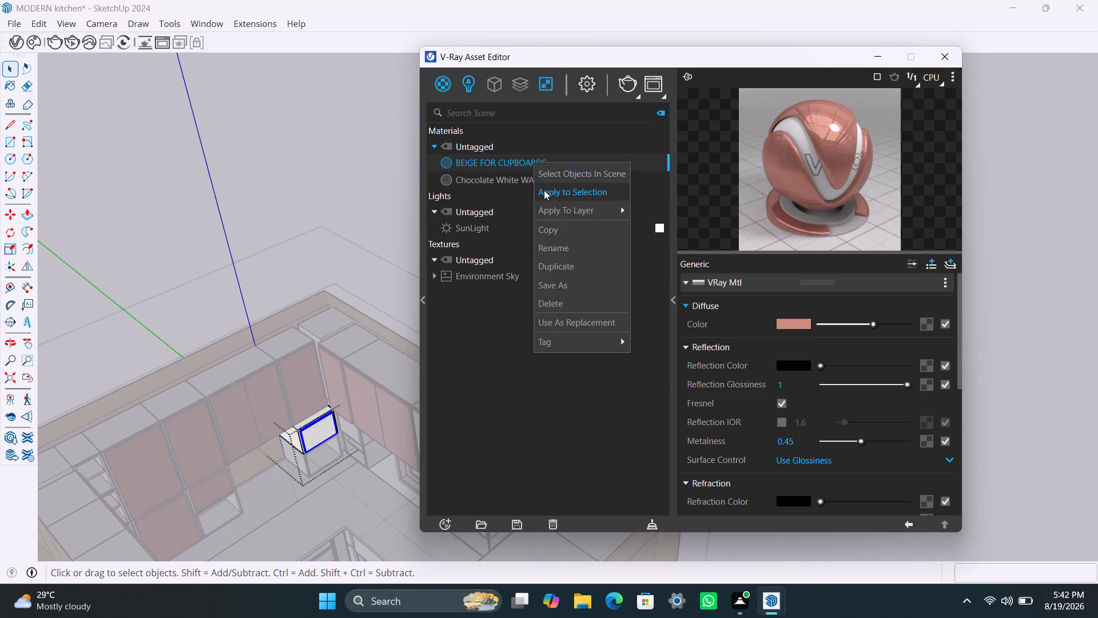
pyautogui.click(545, 192)
# Apply BEIGE FOR CUPBOARDS to the small door around the far corner, beneath the narrow upper door.
pyautogui.scroll(-3, 304, 474)
pyautogui.moveTo(303, 477); pyautogui.dragTo(279, 430, button='middle')
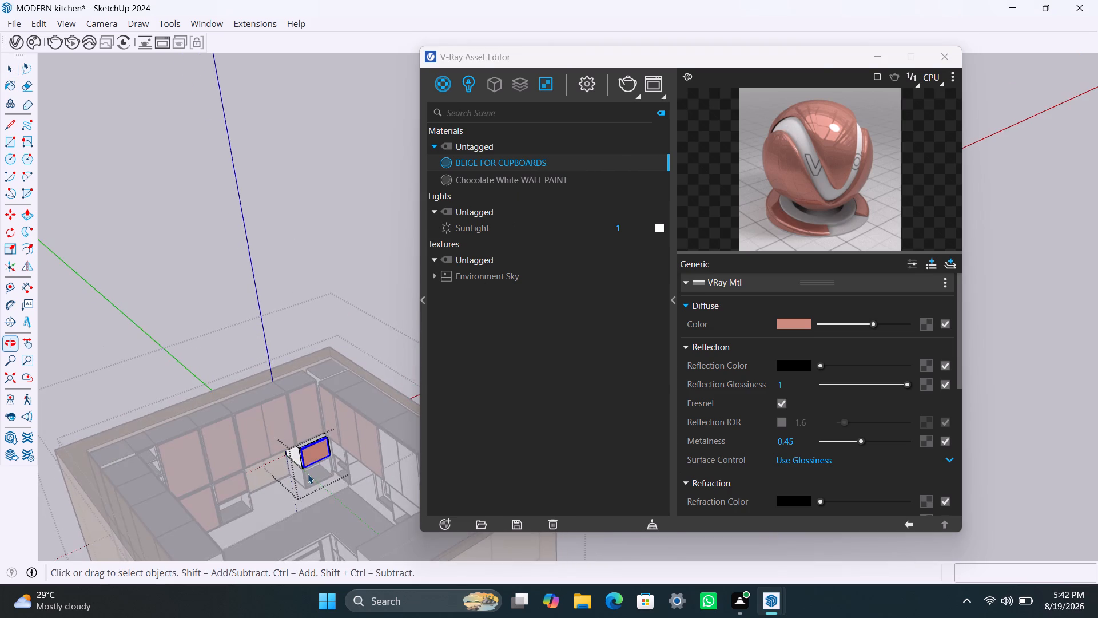
pyautogui.scroll(3, 308, 473)
pyautogui.tripleClick(353, 446)
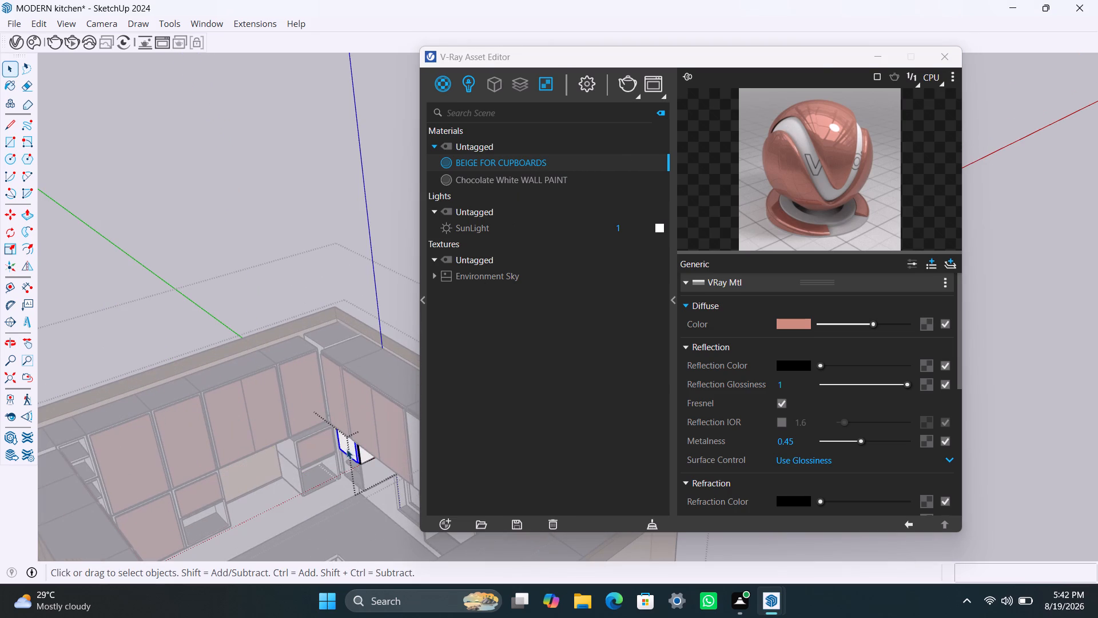
pyautogui.rightClick(546, 161)
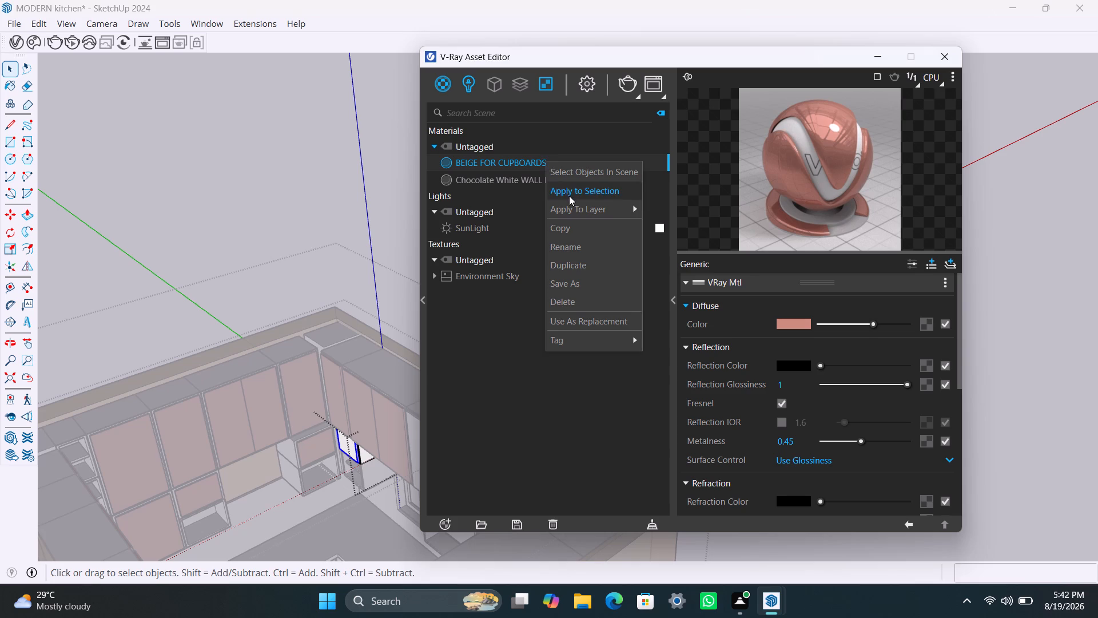
pyautogui.click(569, 196)
# Apply BEIGE FOR CUPBOARDS to both doors of the double-door upper cupboard at the end of that wall's row.
pyautogui.scroll(-3, 246, 481)
pyautogui.click(183, 284)
pyautogui.scroll(-4, 208, 494)
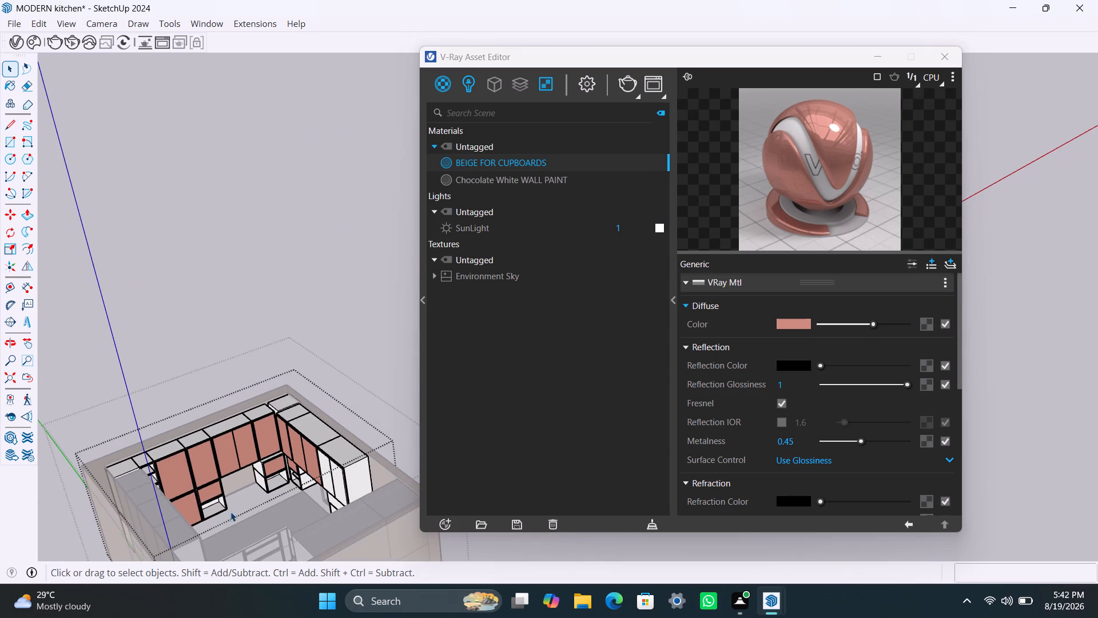
pyautogui.keyDown('shift'); pyautogui.moveTo(237, 511); pyautogui.dragTo(245, 271, button='middle'); pyautogui.keyUp('shift')
pyautogui.scroll(3, 232, 259)
pyautogui.moveTo(204, 291); pyautogui.dragTo(479, 374, button='middle')
pyautogui.scroll(2, 308, 339)
pyautogui.click(299, 318)
pyautogui.doubleClick(299, 316)
pyautogui.click(295, 311)
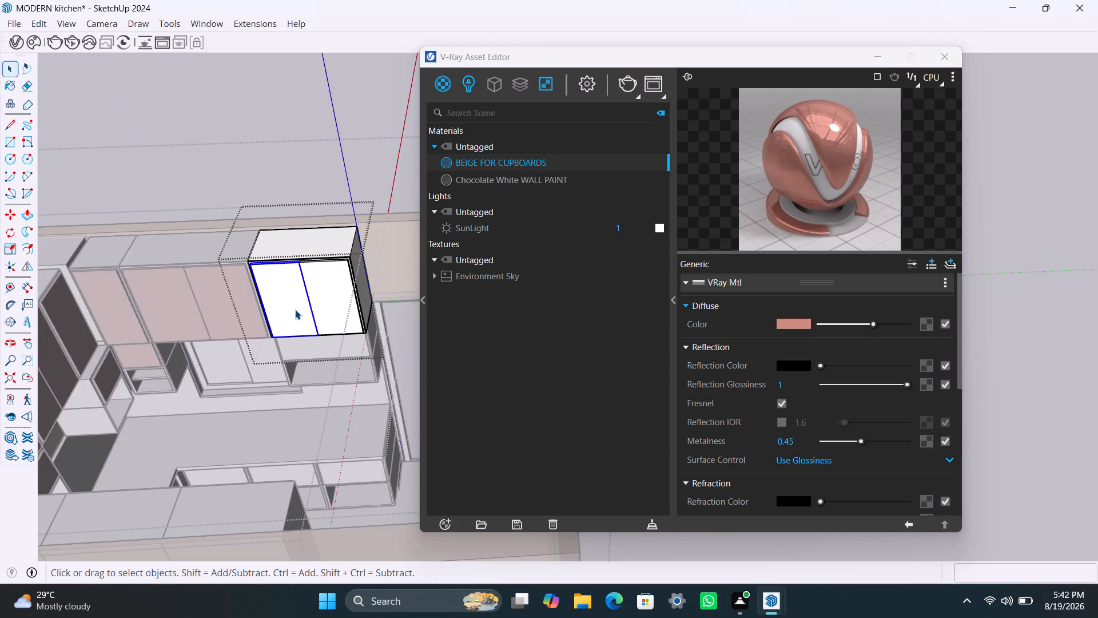
pyautogui.rightClick(492, 160)
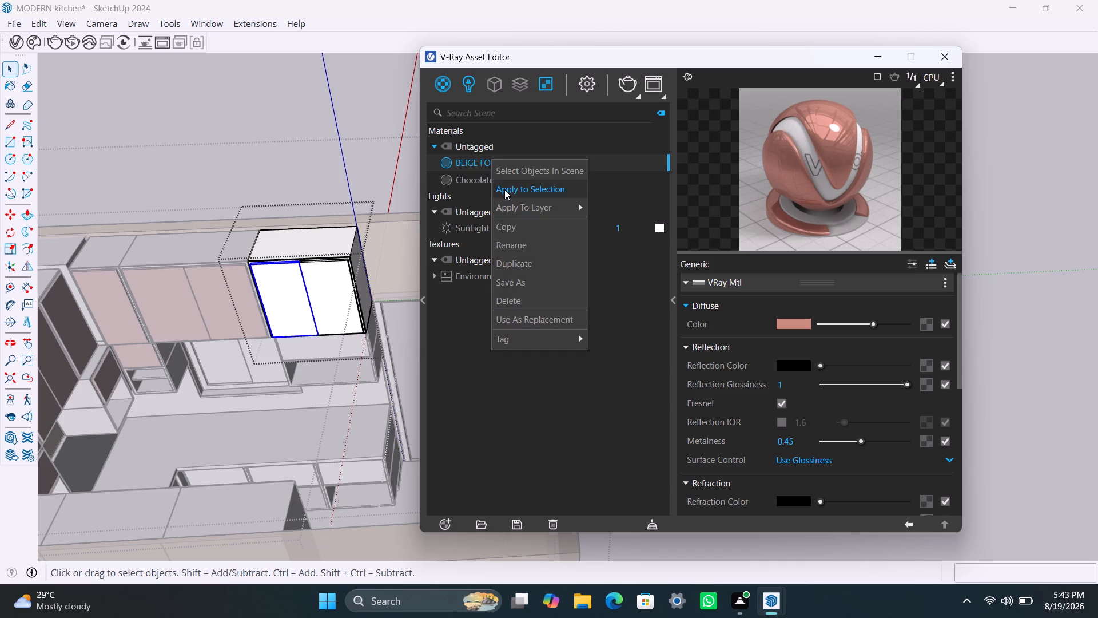
pyautogui.click(504, 189)
pyautogui.click(315, 296)
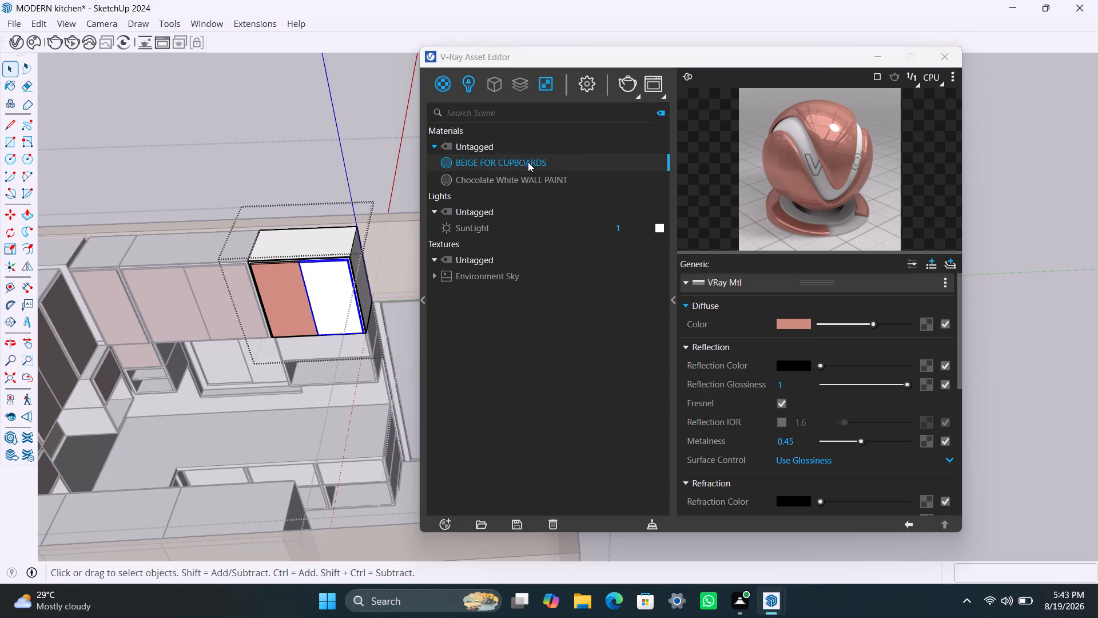
pyautogui.rightClick(528, 162)
pyautogui.click(541, 192)
# Apply BEIGE FOR CUPBOARDS to the wide, low door directly beneath the end double-door upper cupboard.
pyautogui.click(323, 350)
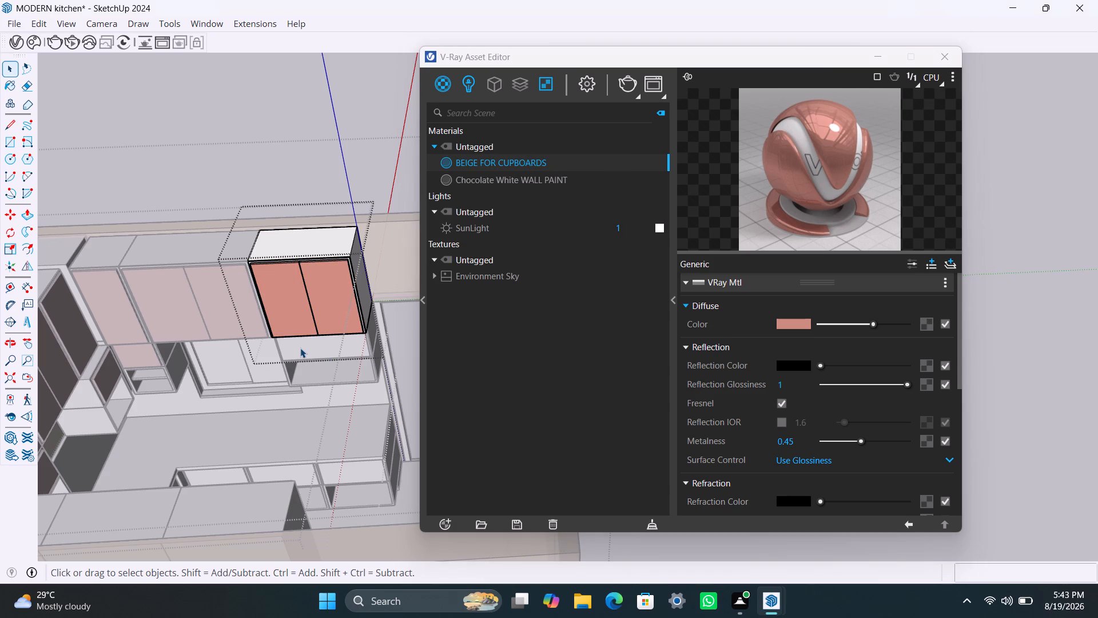
pyautogui.doubleClick(300, 348)
pyautogui.click(300, 348)
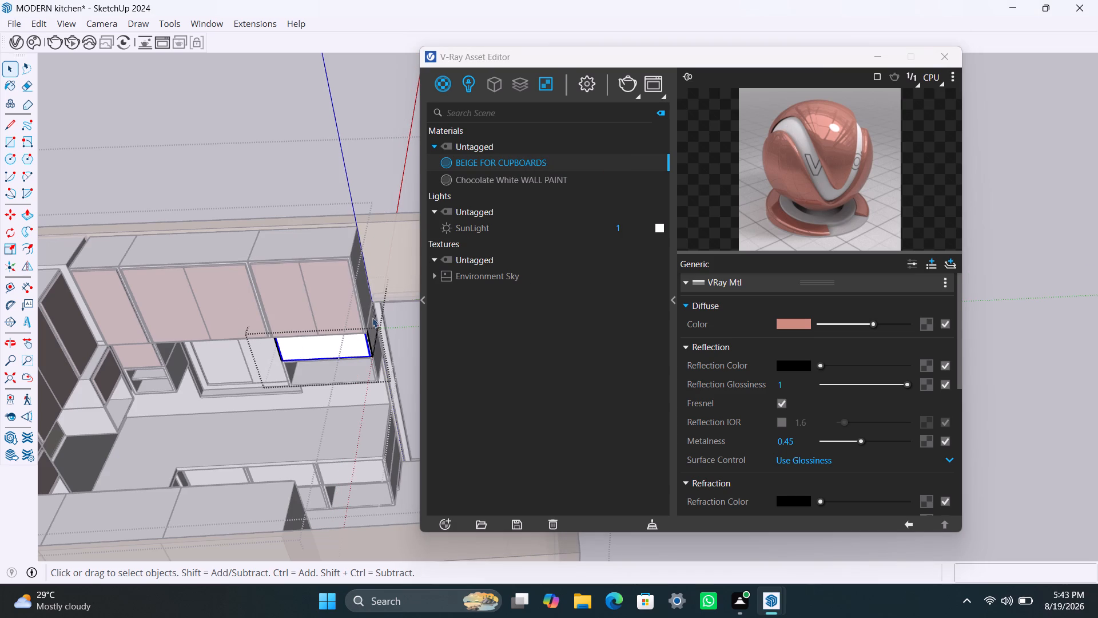
pyautogui.rightClick(496, 163)
pyautogui.click(508, 190)
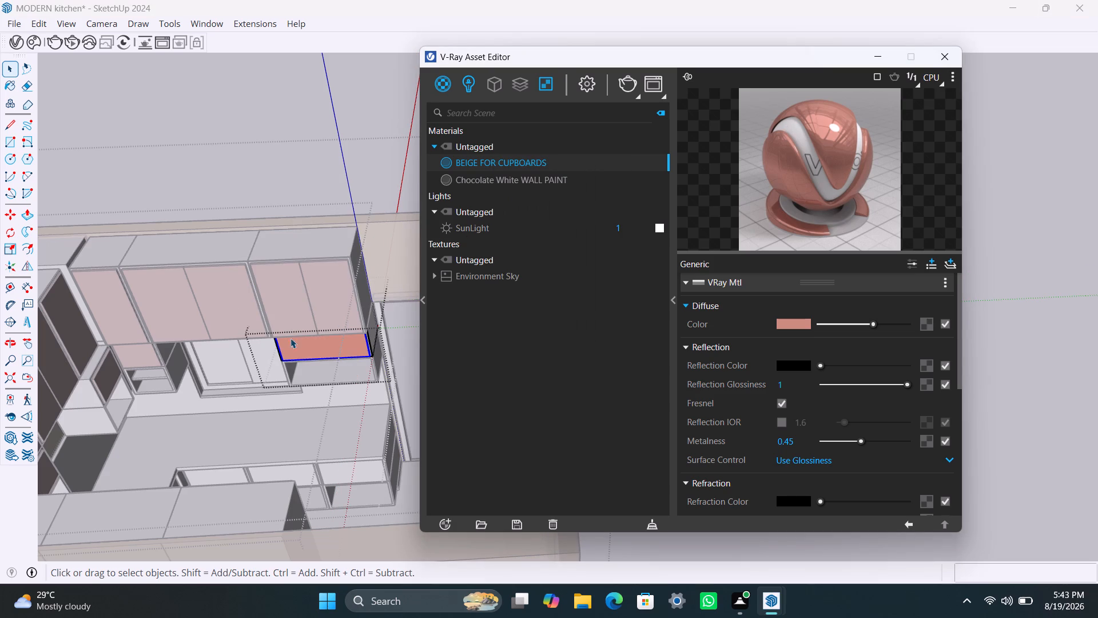
# Apply BEIGE FOR CUPBOARDS to the large upper corner door above the open shelving unit in the remaining unpainted row.
pyautogui.scroll(-9, 279, 363)
pyautogui.click(237, 194)
pyautogui.moveTo(225, 371); pyautogui.dragTo(336, 387, button='middle')
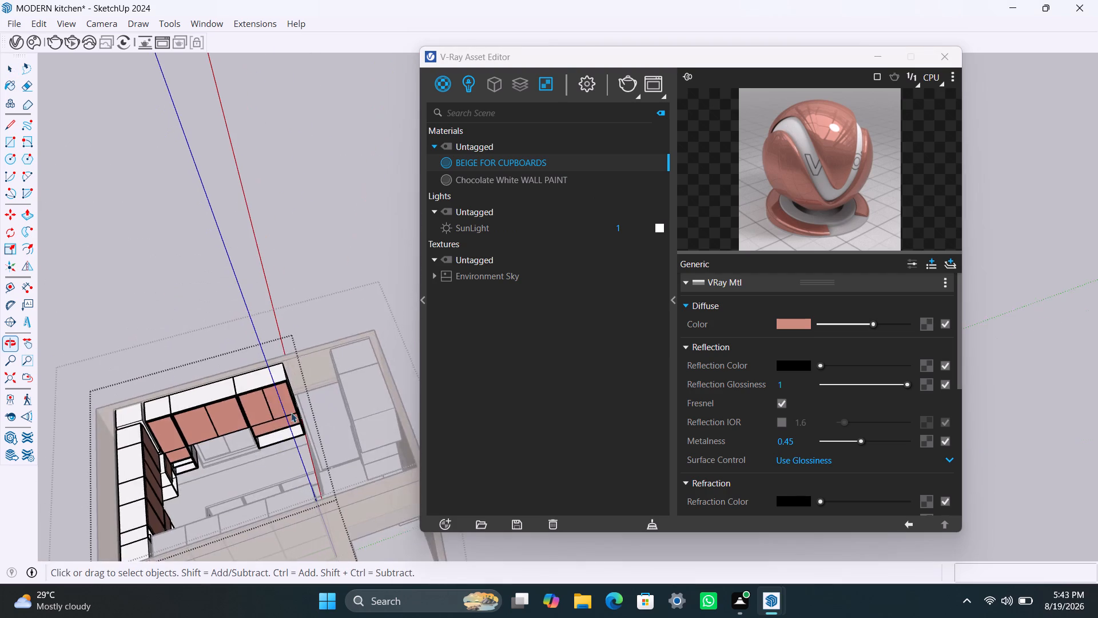
pyautogui.scroll(-5, 248, 460)
pyautogui.moveTo(241, 462); pyautogui.dragTo(239, 328, button='middle')
pyautogui.scroll(3, 231, 336)
pyautogui.moveTo(150, 391); pyautogui.dragTo(261, 421, button='middle')
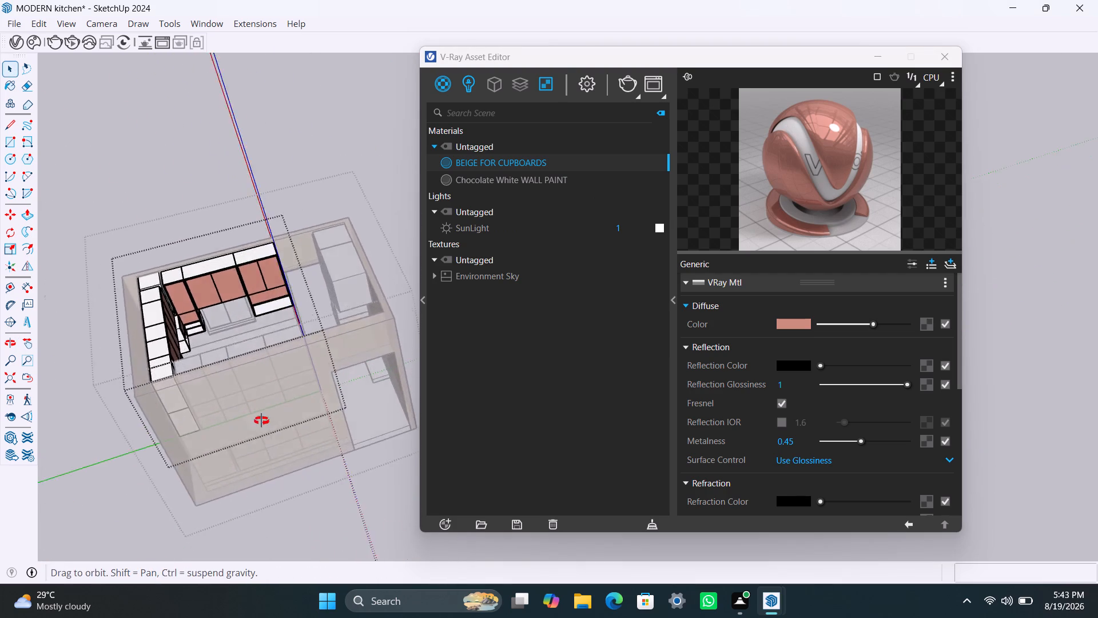
pyautogui.moveTo(261, 421); pyautogui.dragTo(416, 415, button='middle')
pyautogui.scroll(3, 229, 494)
pyautogui.moveTo(220, 542); pyautogui.dragTo(360, 542, button='middle')
pyautogui.scroll(4, 315, 510)
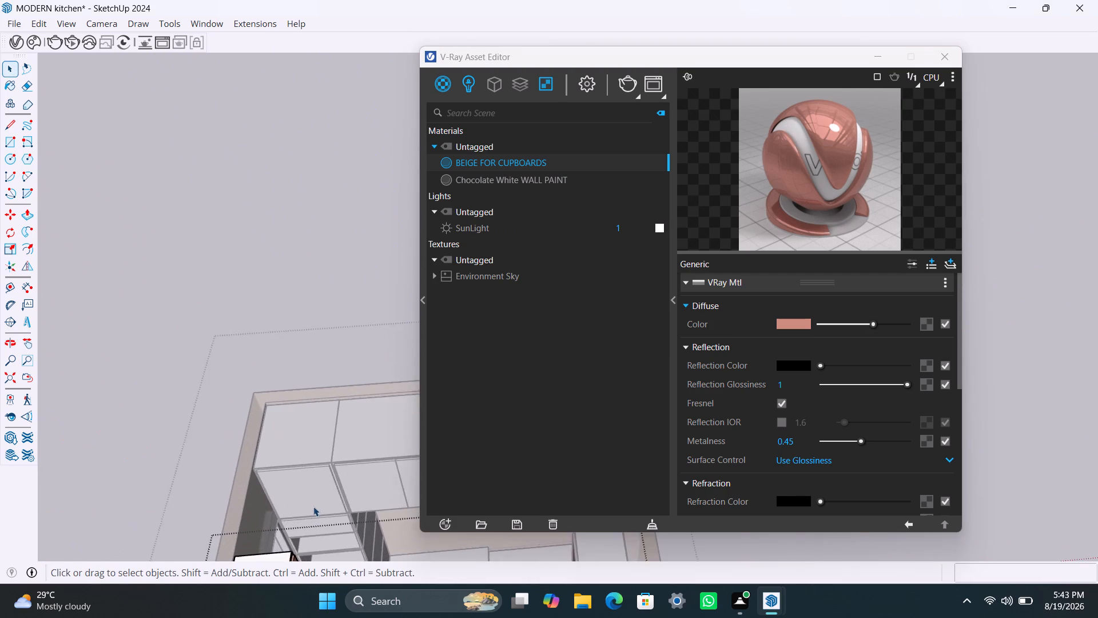
pyautogui.scroll(2, 313, 506)
pyautogui.click(312, 494)
pyautogui.doubleClick(312, 493)
pyautogui.click(316, 485)
pyautogui.tripleClick(321, 485)
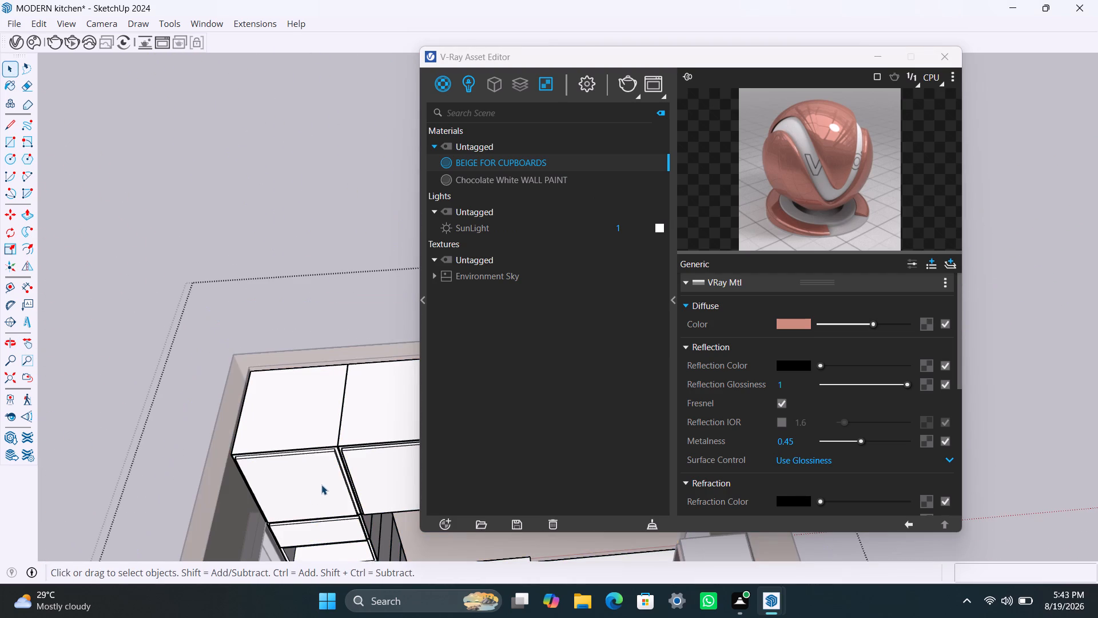
pyautogui.doubleClick(325, 484)
pyautogui.click(308, 477)
pyautogui.click(308, 477)
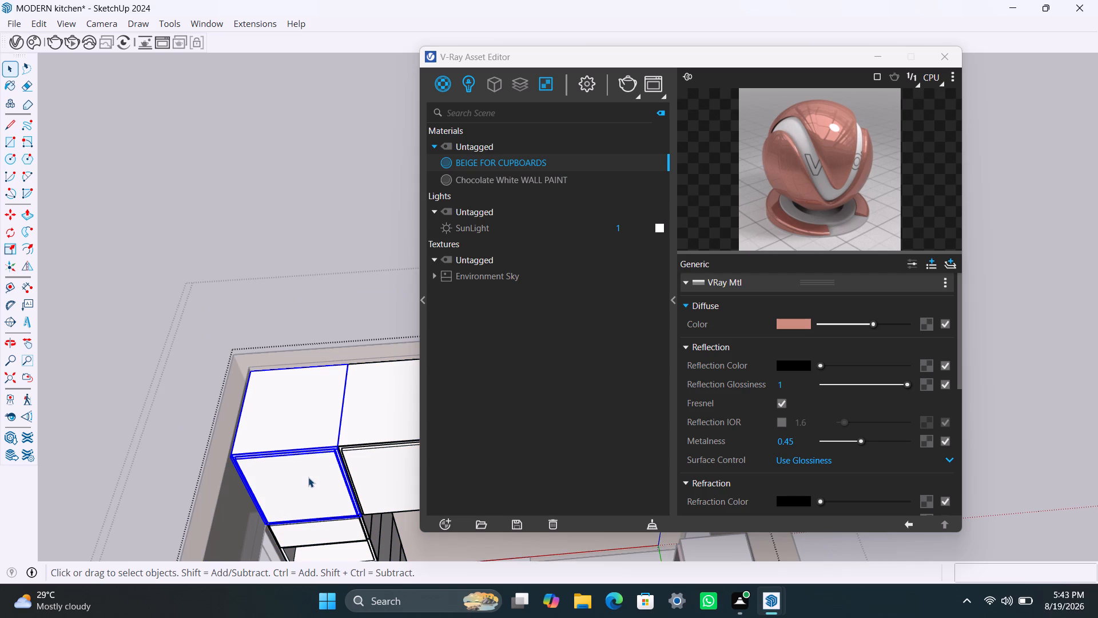
pyautogui.click(317, 480)
pyautogui.scroll(5, 317, 480)
pyautogui.click(317, 480)
pyautogui.doubleClick(327, 477)
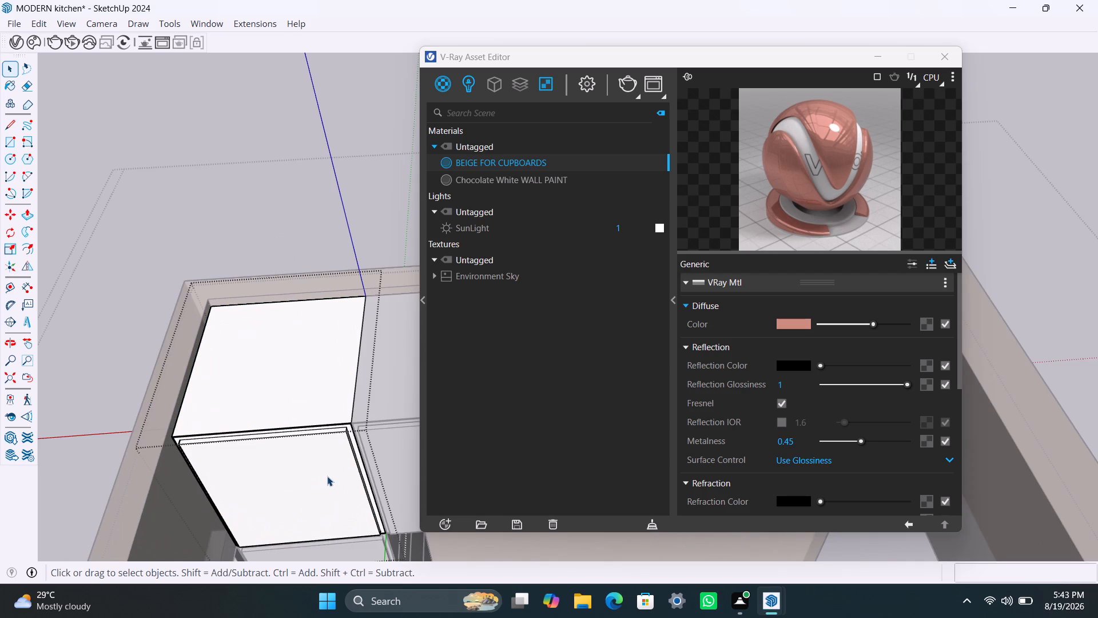
pyautogui.click(327, 476)
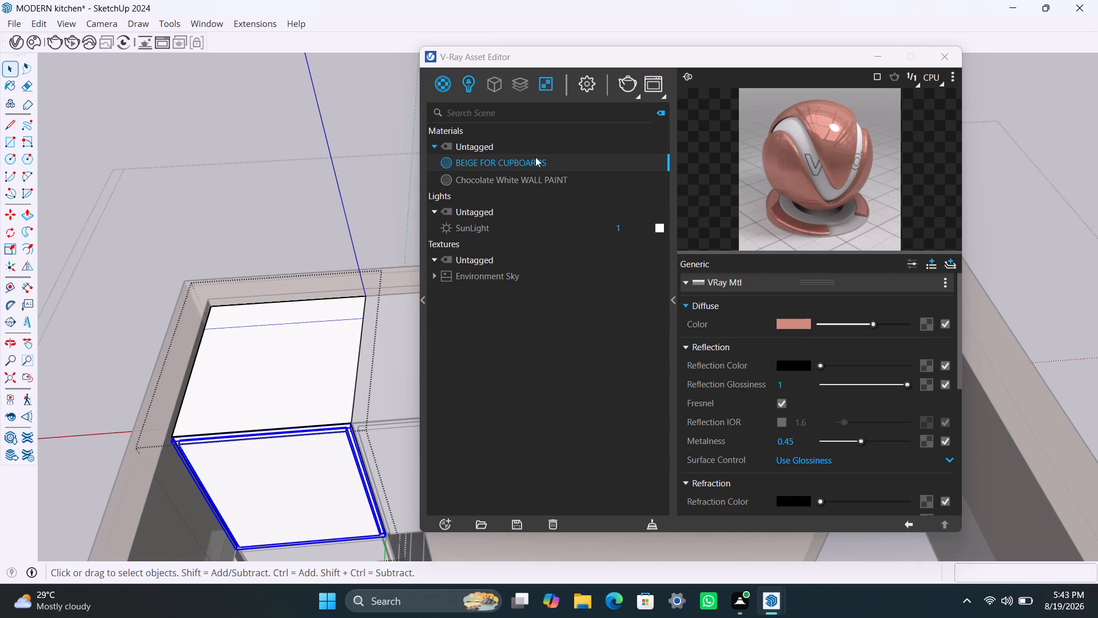
pyautogui.rightClick(538, 159)
pyautogui.click(551, 188)
# Apply BEIGE FOR CUPBOARDS to the small door directly beneath the large corner door, above the open shelves.
pyautogui.scroll(-4, 297, 426)
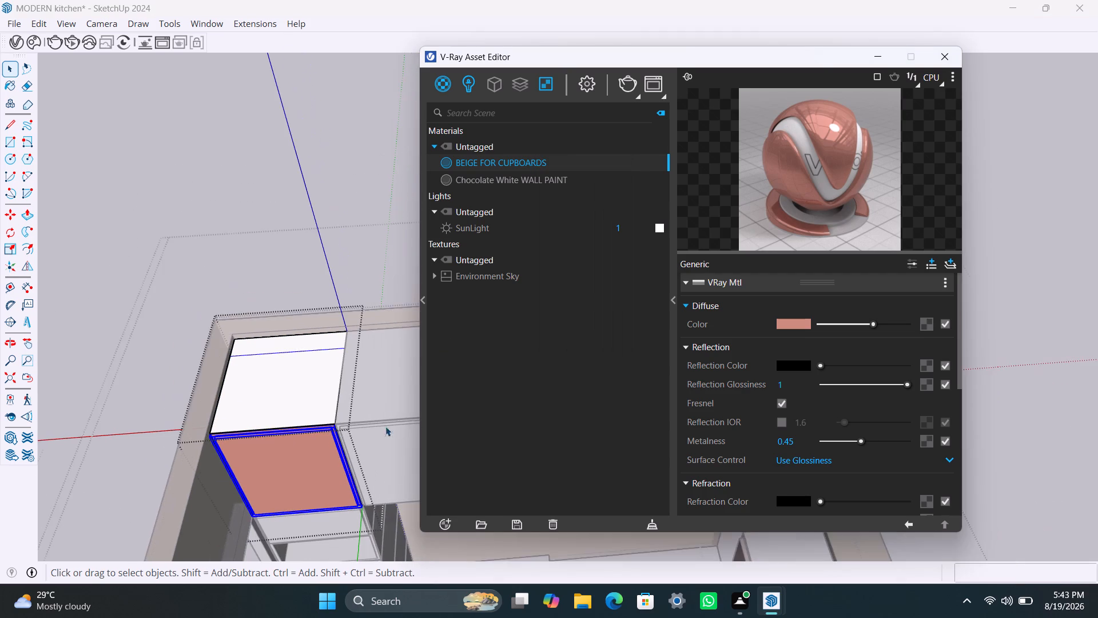
pyautogui.moveTo(343, 426); pyautogui.dragTo(296, 302, button='middle')
pyautogui.click(294, 414)
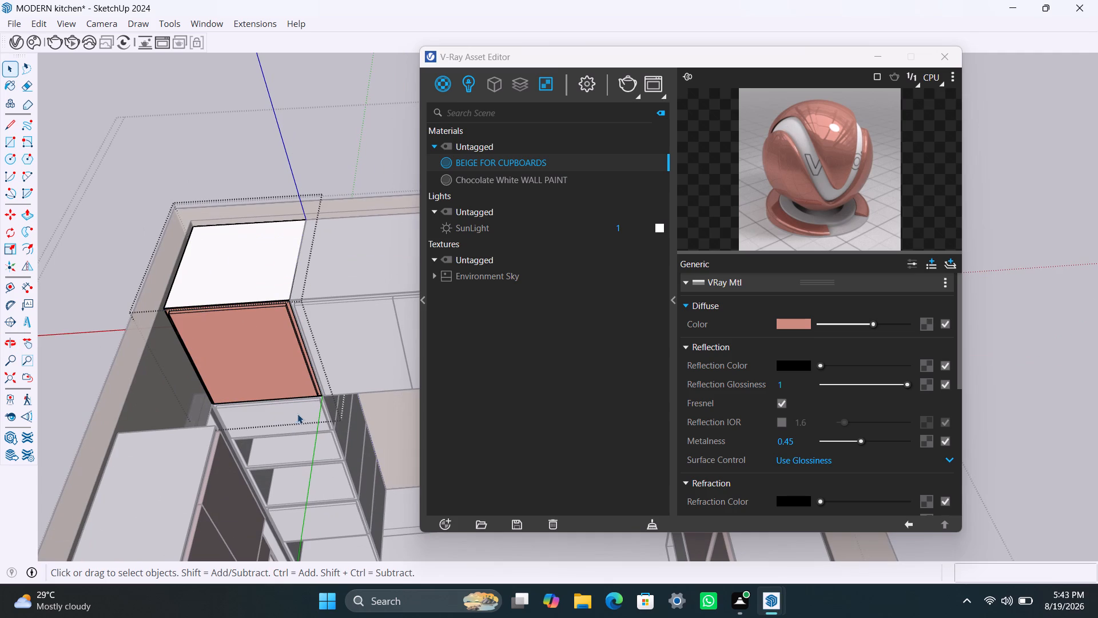
pyautogui.click(297, 414)
pyautogui.doubleClick(301, 414)
pyautogui.click(301, 414)
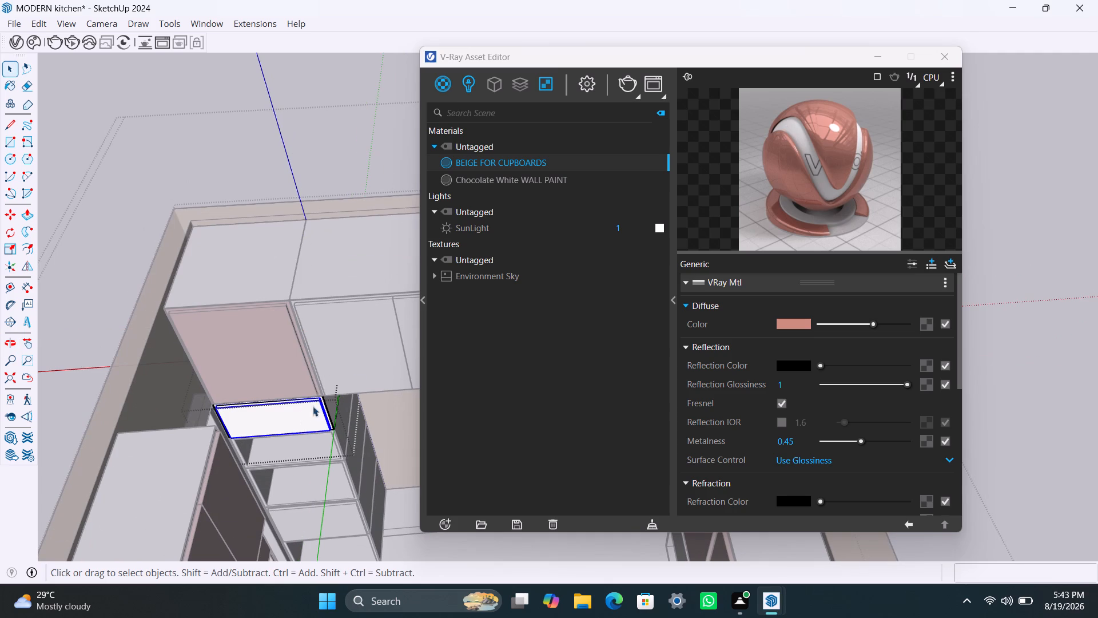
pyautogui.rightClick(514, 164)
pyautogui.click(523, 191)
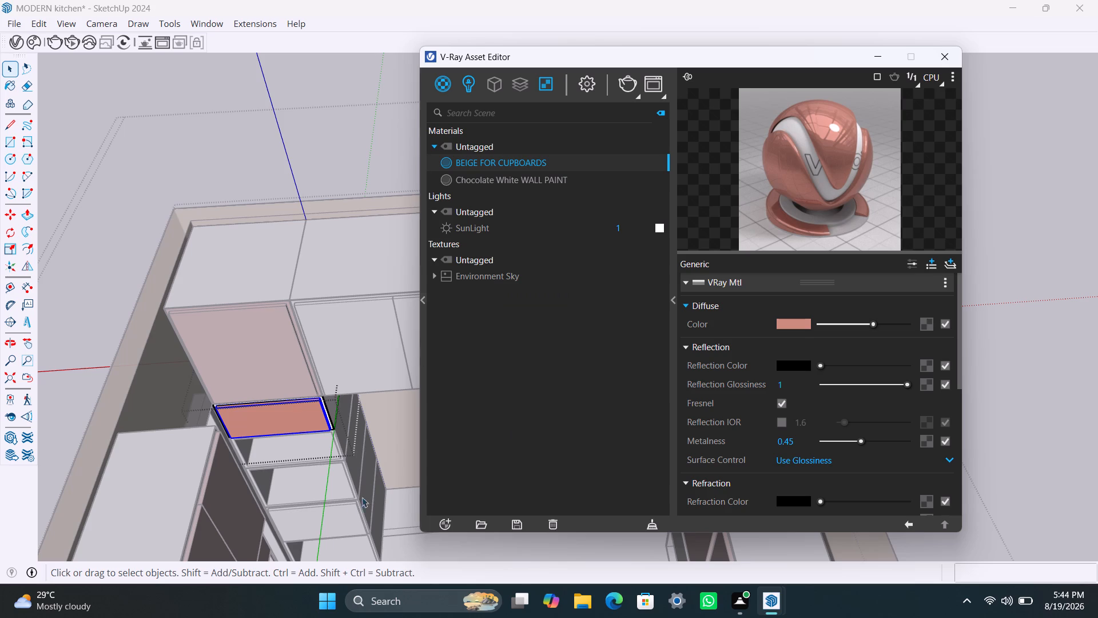
# Apply BEIGE FOR CUPBOARDS to the lower front panel of the shelving unit, beneath its two open shelves.
pyautogui.tripleClick(313, 522)
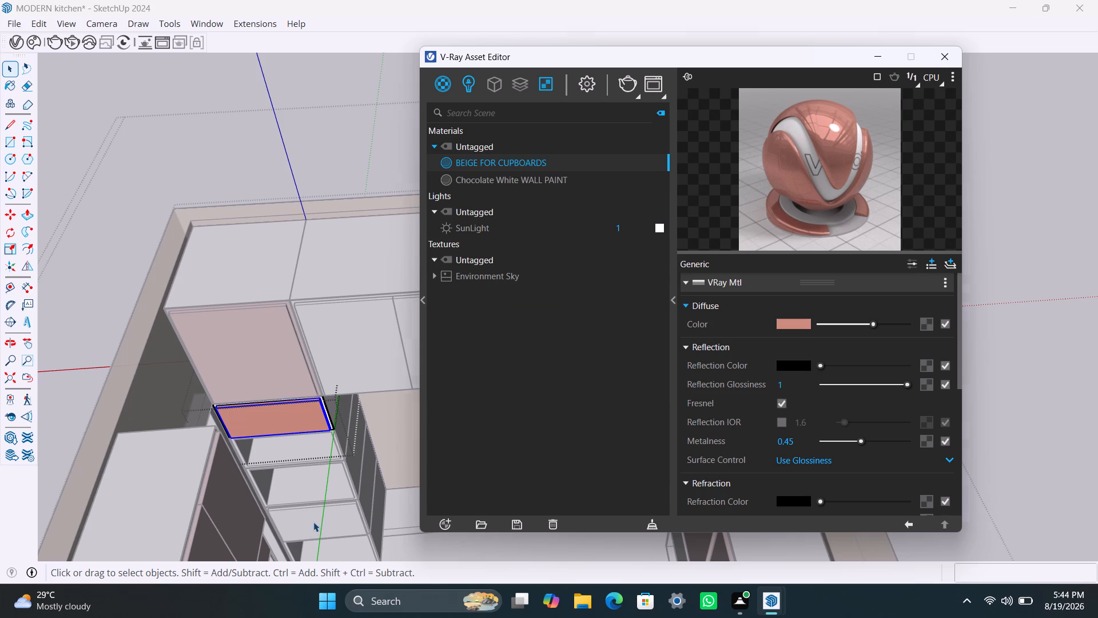
pyautogui.click(314, 522)
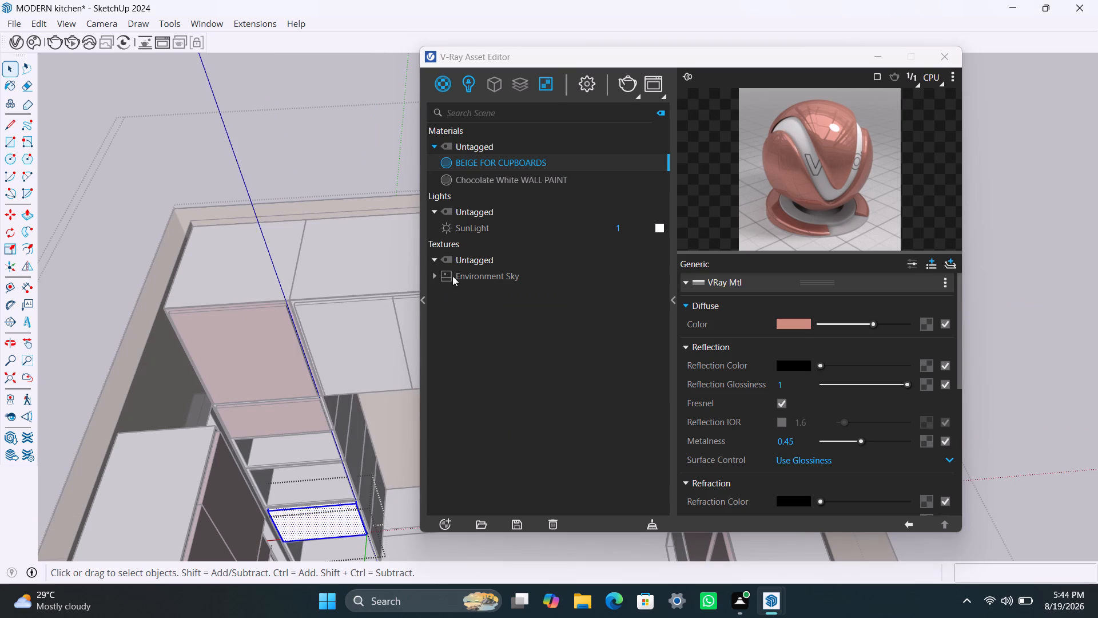
pyautogui.rightClick(510, 163)
pyautogui.click(522, 185)
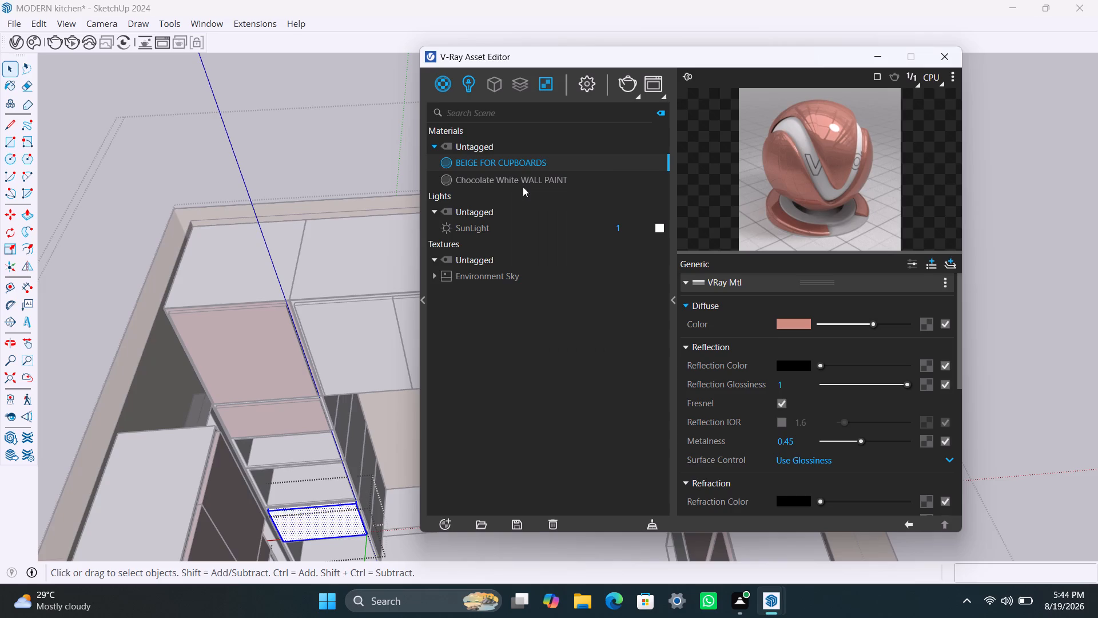
# Apply BEIGE FOR CUPBOARDS to the first door of the double-door upper cupboard next to the large corner door.
pyautogui.scroll(-6, 466, 210)
pyautogui.scroll(-3, 319, 300)
pyautogui.middleClick(251, 380)
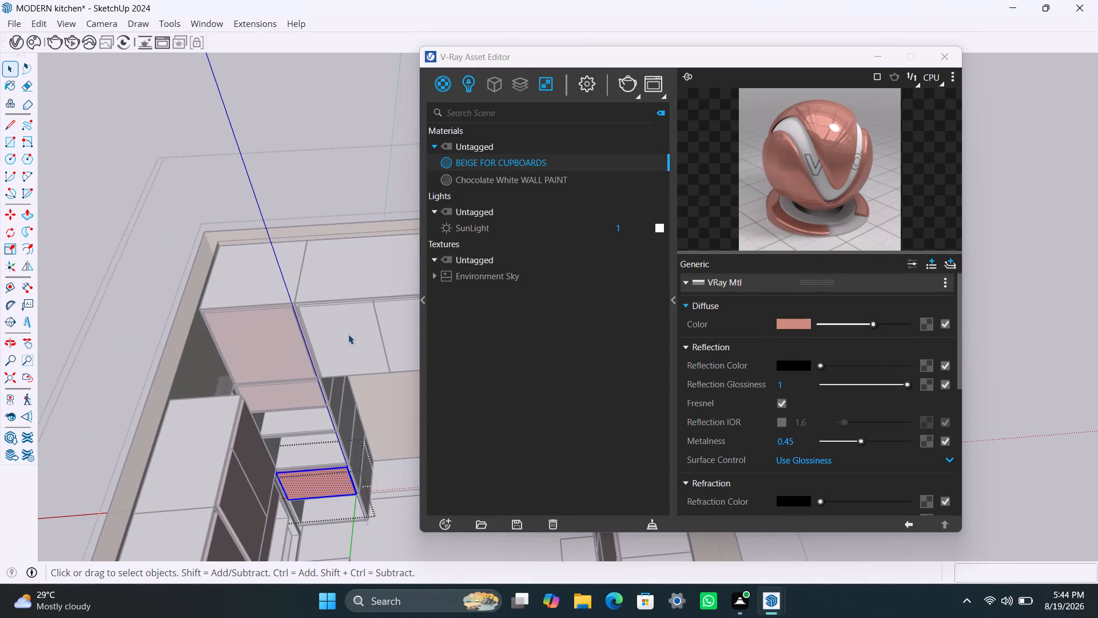
pyautogui.doubleClick(351, 332)
pyautogui.tripleClick(352, 332)
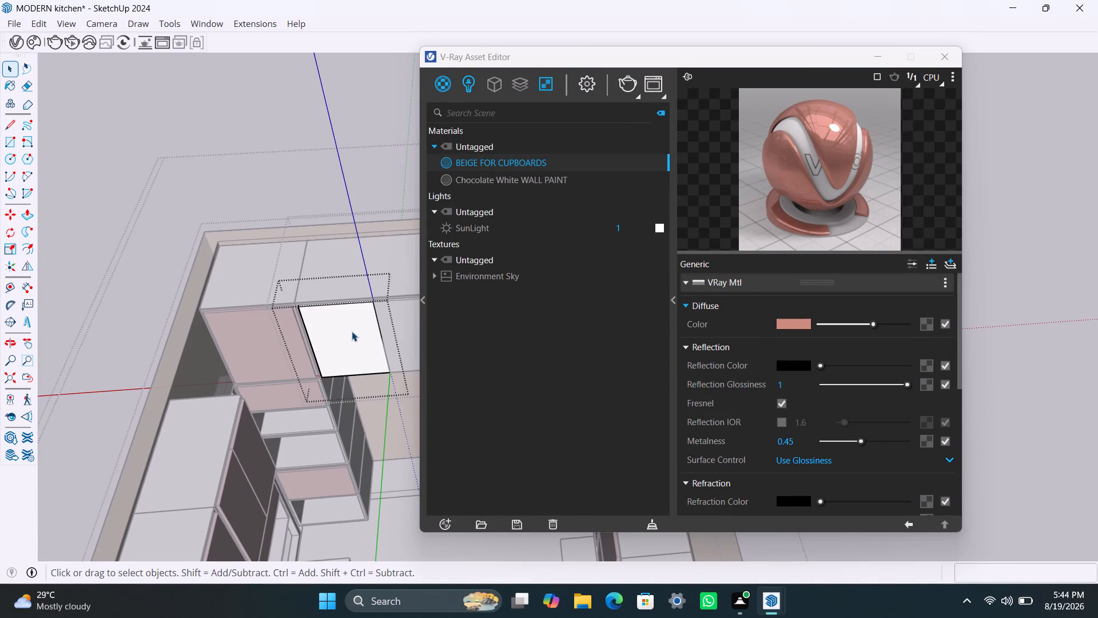
pyautogui.click(352, 331)
pyautogui.scroll(5, 352, 331)
pyautogui.click(335, 135)
pyautogui.click(328, 308)
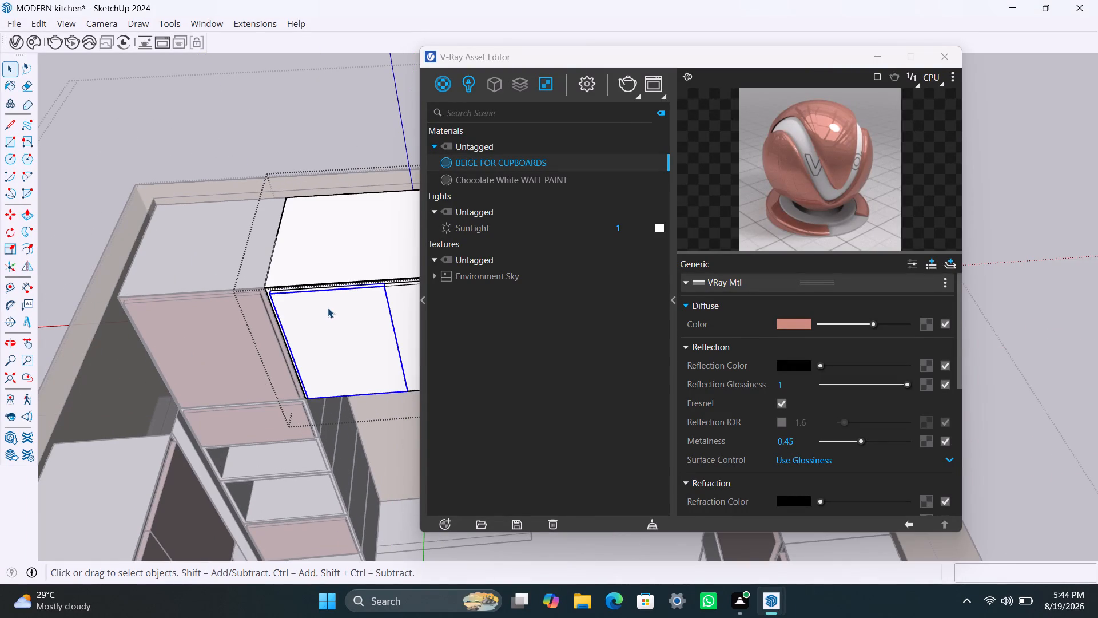
pyautogui.rightClick(514, 155)
pyautogui.click(526, 180)
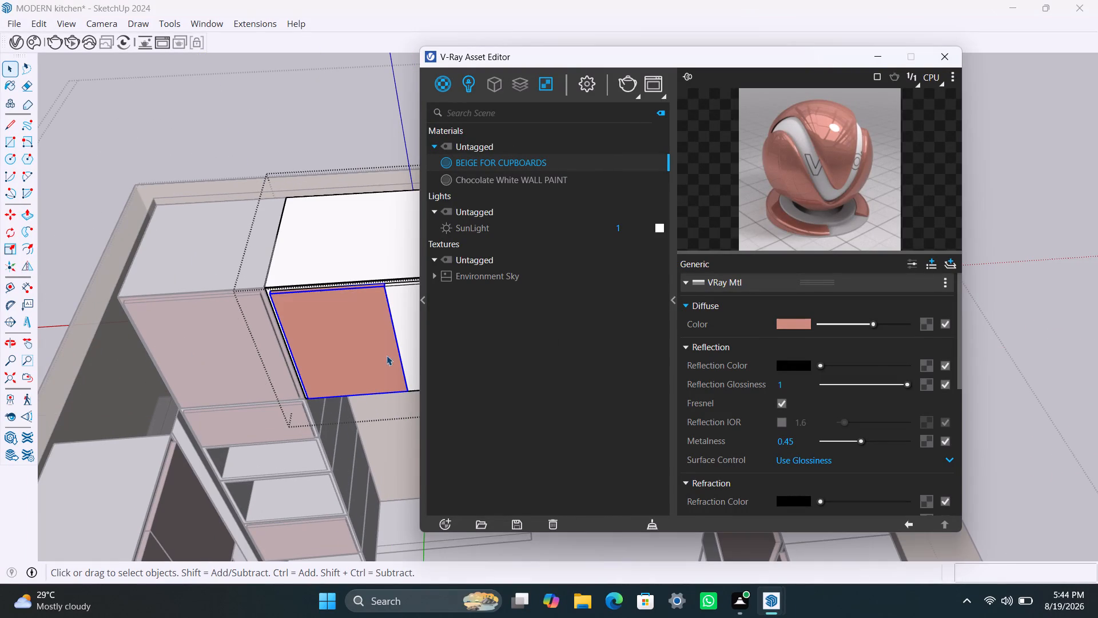
# Apply BEIGE FOR CUPBOARDS to the second door of the double-door upper cupboard next to the large corner door.
pyautogui.click(410, 306)
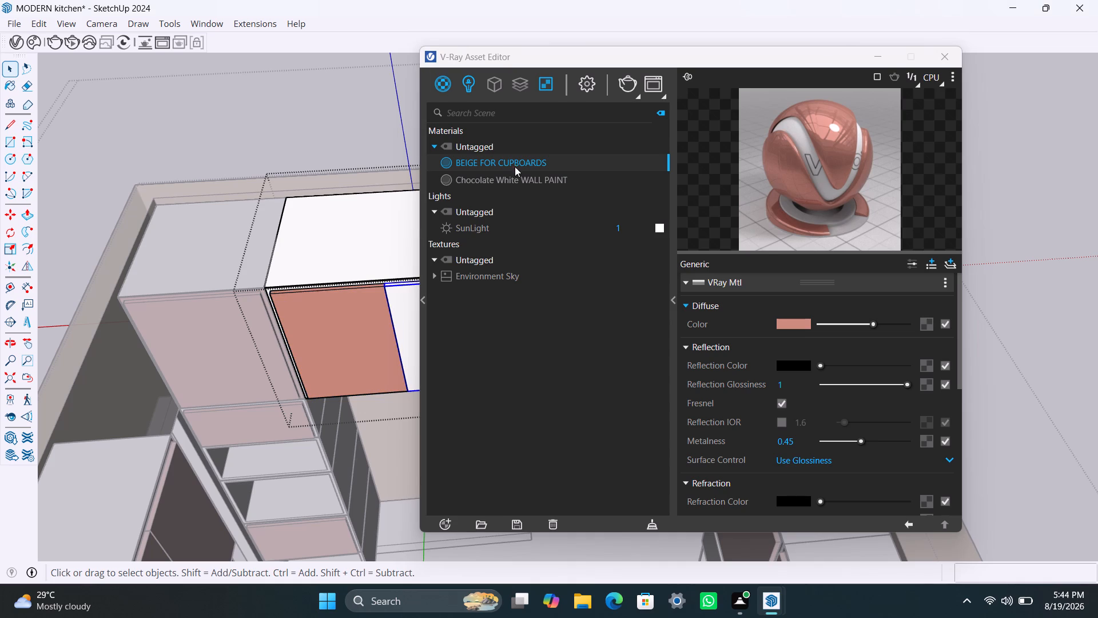
pyautogui.rightClick(517, 164)
pyautogui.click(536, 199)
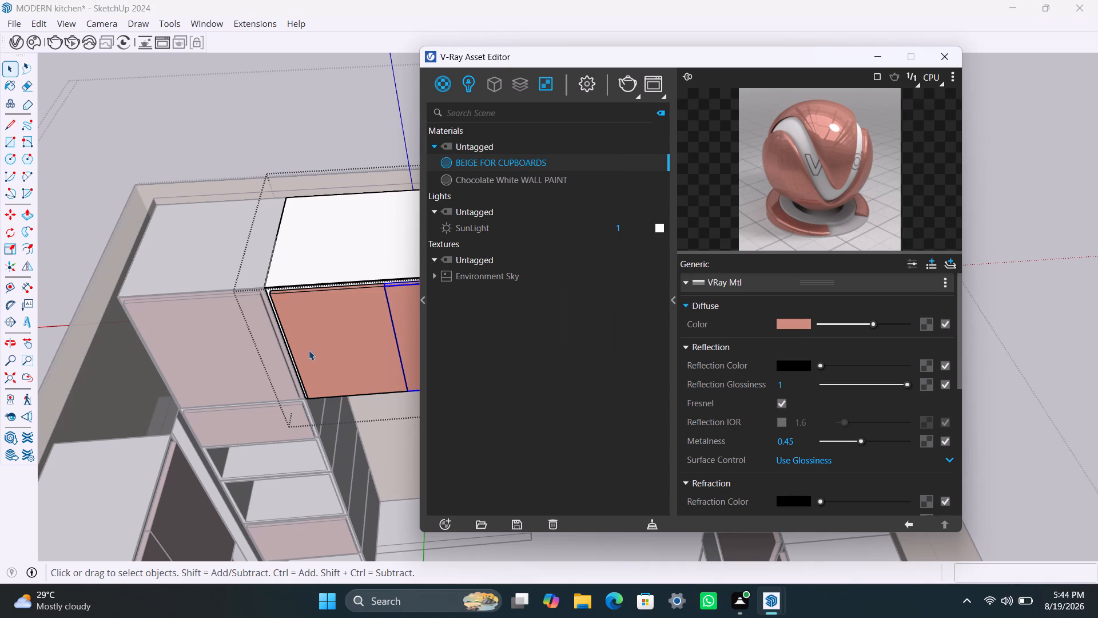
# Apply BEIGE FOR CUPBOARDS to the end front panel of the unpainted three-panel row above the open compartments.
pyautogui.scroll(-17, 305, 356)
pyautogui.moveTo(329, 349); pyautogui.dragTo(226, 349, button='middle')
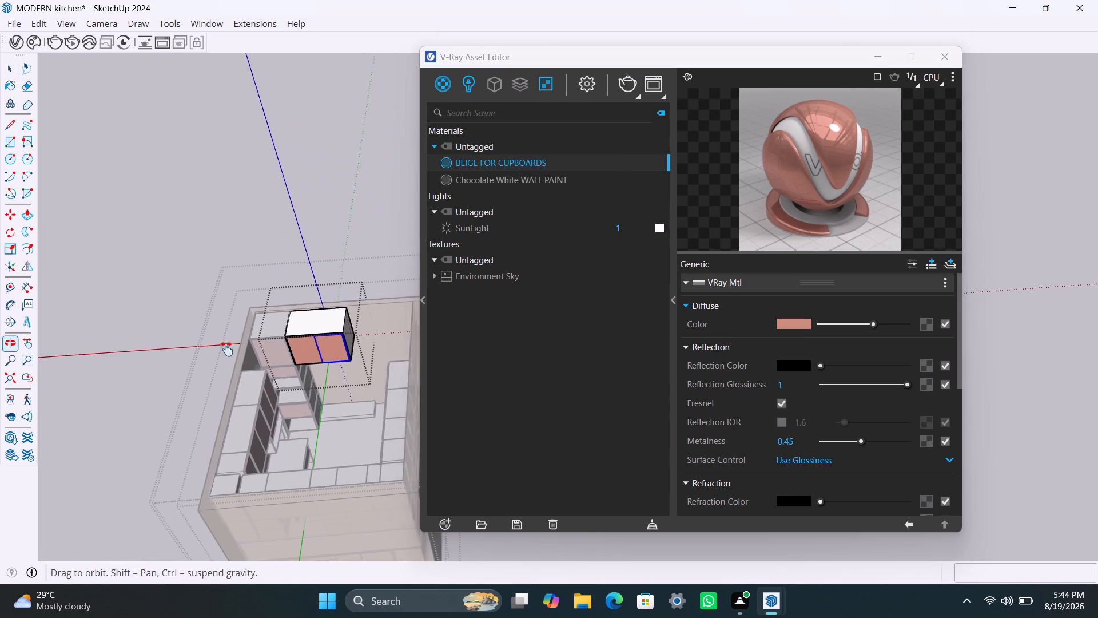
pyautogui.moveTo(226, 349); pyautogui.dragTo(171, 345, button='middle')
pyautogui.scroll(3, 185, 396)
pyautogui.moveTo(159, 447); pyautogui.dragTo(157, 453, button='middle')
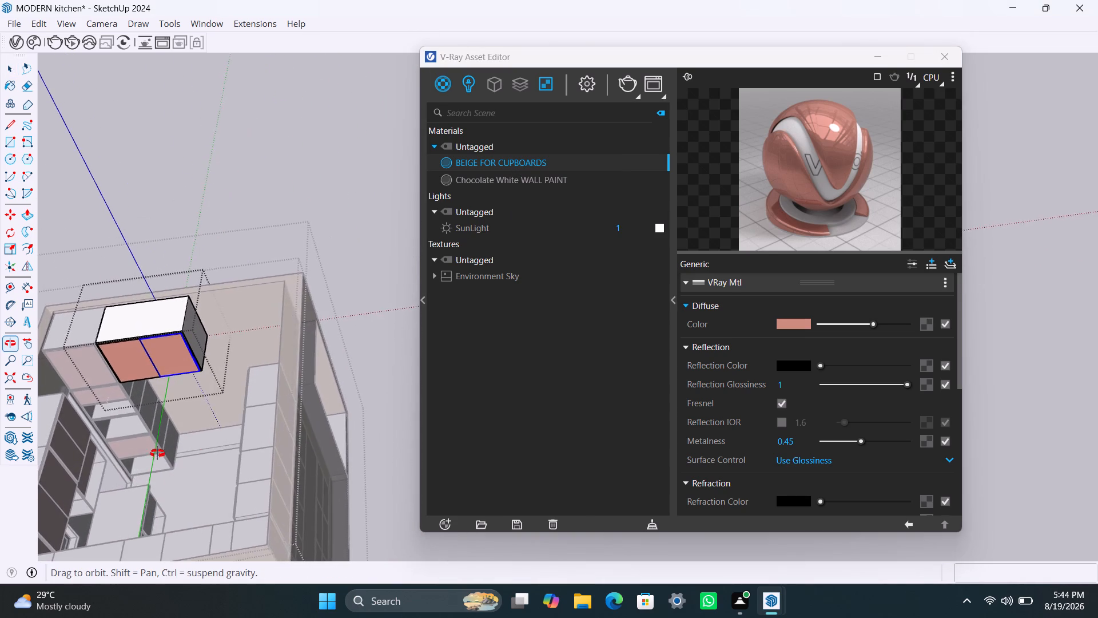
pyautogui.moveTo(157, 453); pyautogui.dragTo(13, 477, button='middle')
pyautogui.scroll(4, 253, 302)
pyautogui.moveTo(254, 273); pyautogui.dragTo(152, 317, button='middle')
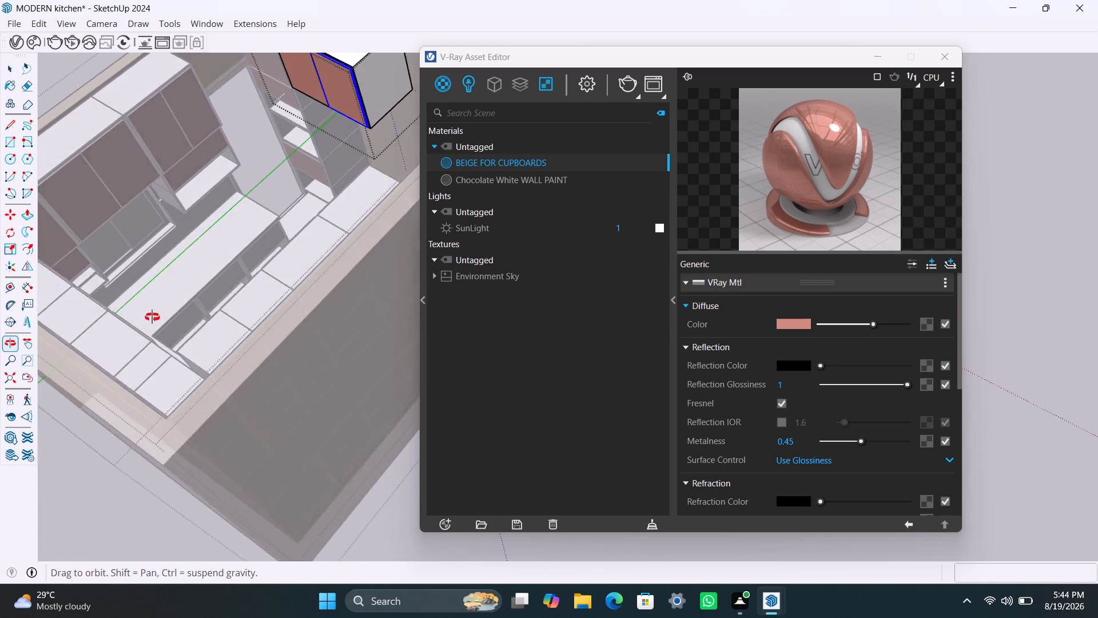
pyautogui.moveTo(152, 317); pyautogui.dragTo(144, 315, button='middle')
pyautogui.scroll(-4, 225, 253)
pyautogui.scroll(-3, 272, 235)
pyautogui.moveTo(273, 235); pyautogui.dragTo(146, 242, button='middle')
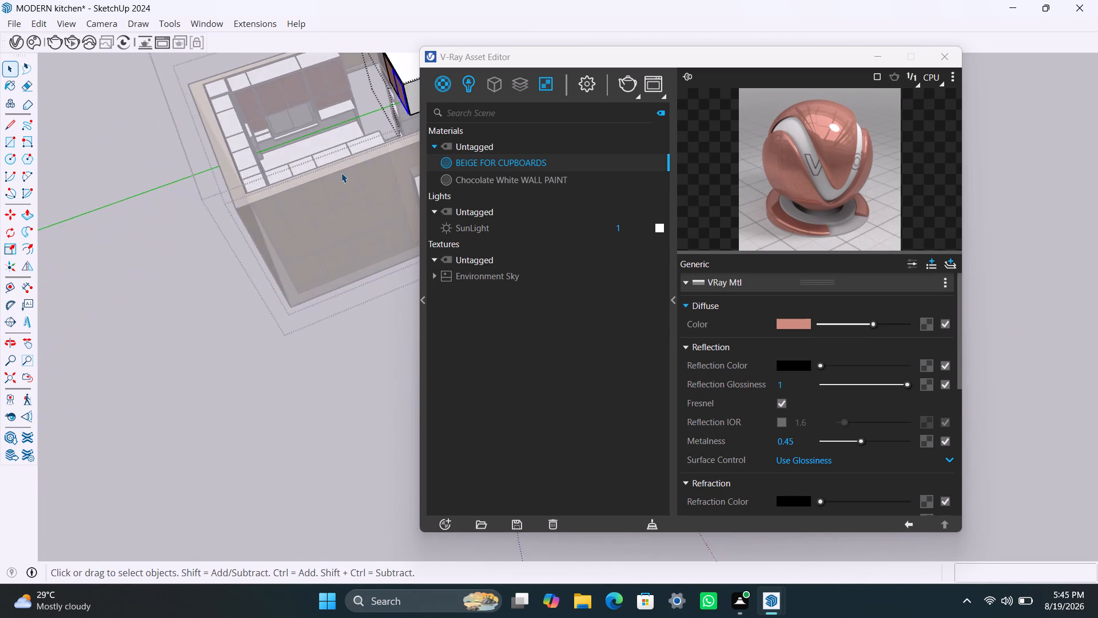
pyautogui.scroll(-4, 341, 173)
pyautogui.moveTo(352, 197); pyautogui.dragTo(206, 307, button='middle')
pyautogui.scroll(4, 230, 234)
pyautogui.moveTo(234, 264); pyautogui.dragTo(115, 303, button='middle')
pyautogui.scroll(9, 269, 164)
pyautogui.scroll(2, 312, 142)
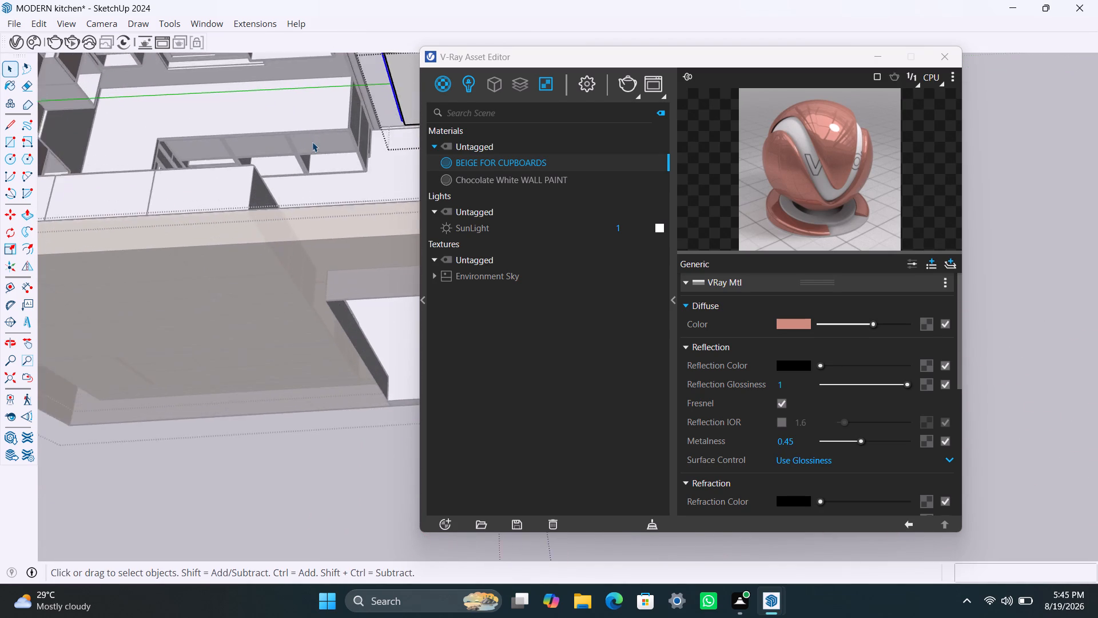
pyautogui.scroll(3, 312, 142)
pyautogui.click(324, 152)
pyautogui.click(326, 150)
pyautogui.tripleClick(326, 150)
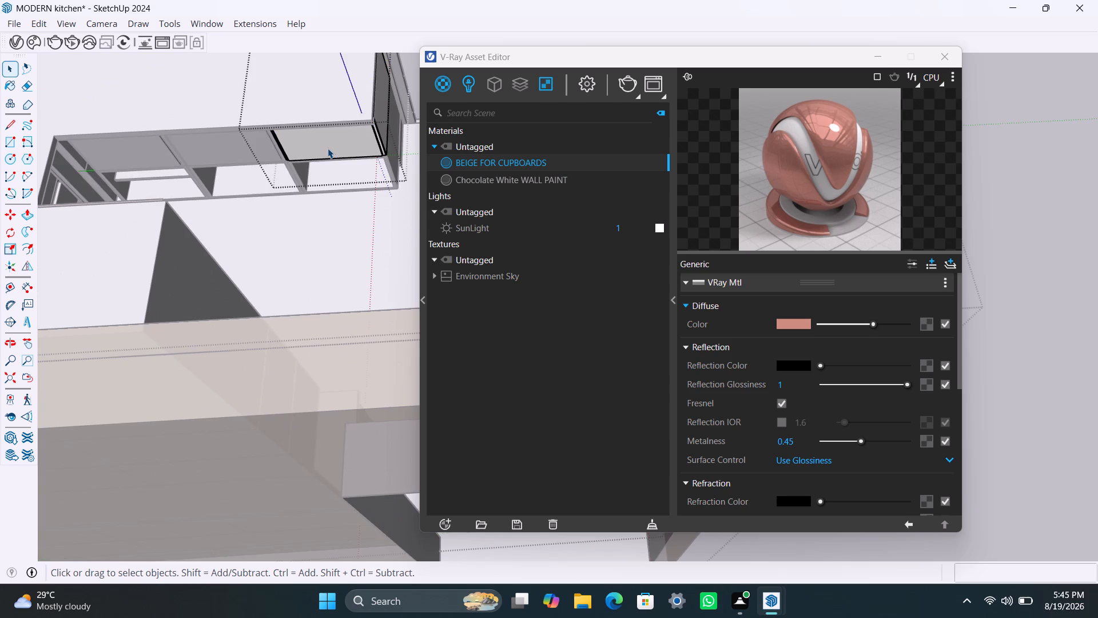
pyautogui.scroll(4, 336, 149)
pyautogui.rightClick(470, 165)
pyautogui.click(485, 192)
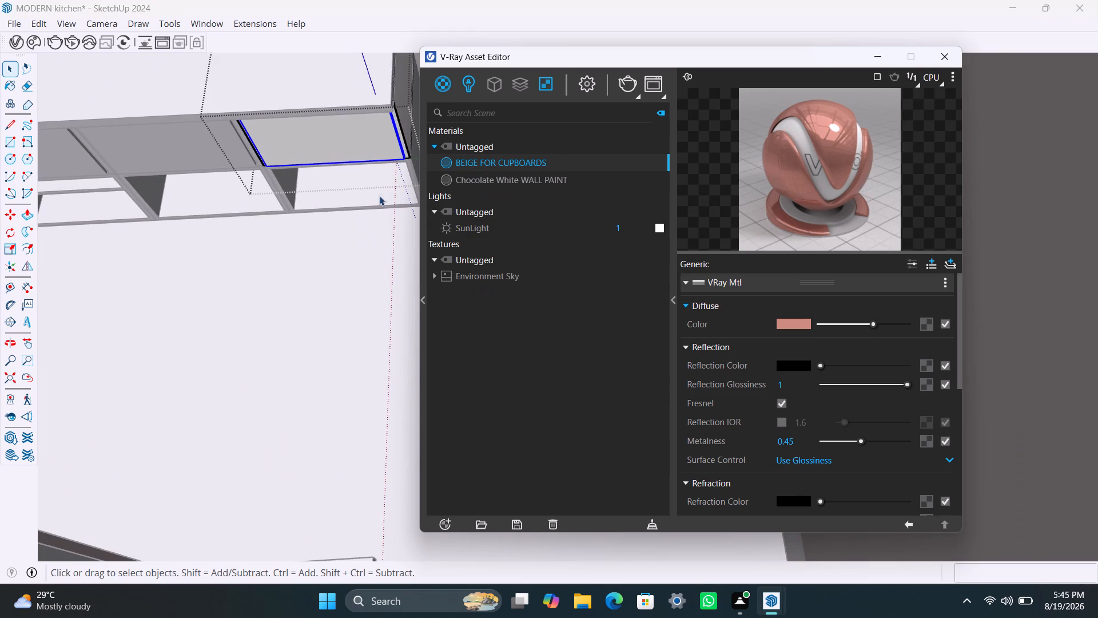
# Apply BEIGE FOR CUPBOARDS to the middle front panel of the same three-panel row.
pyautogui.doubleClick(201, 164)
pyautogui.click(199, 161)
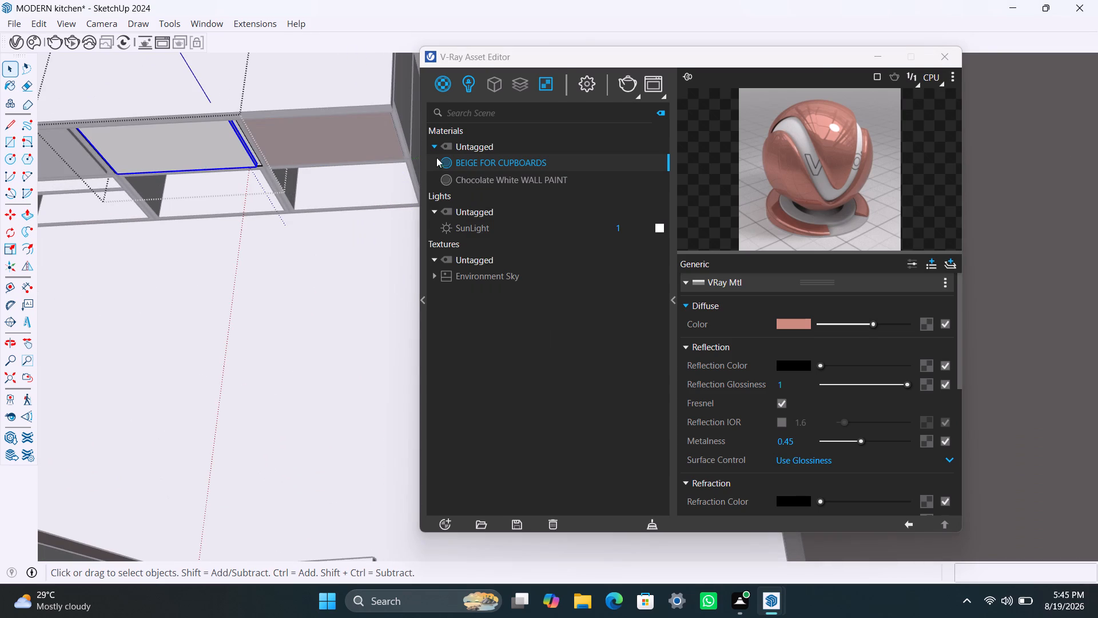
pyautogui.rightClick(461, 159)
pyautogui.click(480, 187)
# Apply BEIGE FOR CUPBOARDS to the remaining front panel of the three-panel row, at its corner end.
pyautogui.scroll(-7, 269, 236)
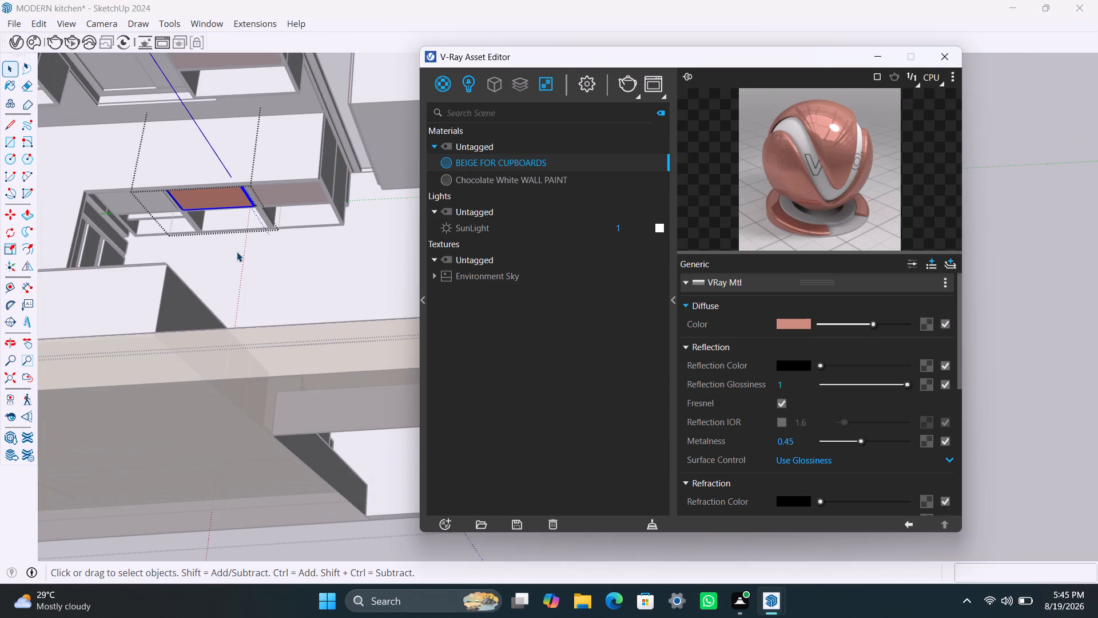
pyautogui.moveTo(237, 252); pyautogui.dragTo(366, 254, button='middle')
pyautogui.scroll(8, 293, 232)
pyautogui.click(258, 192)
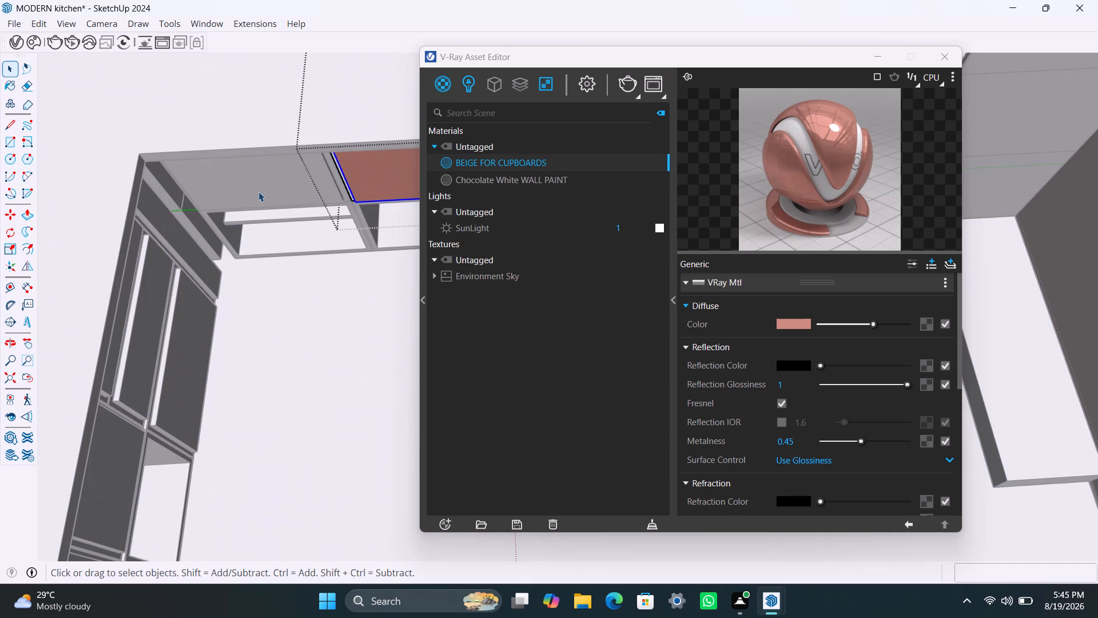
pyautogui.doubleClick(258, 192)
pyautogui.rightClick(474, 161)
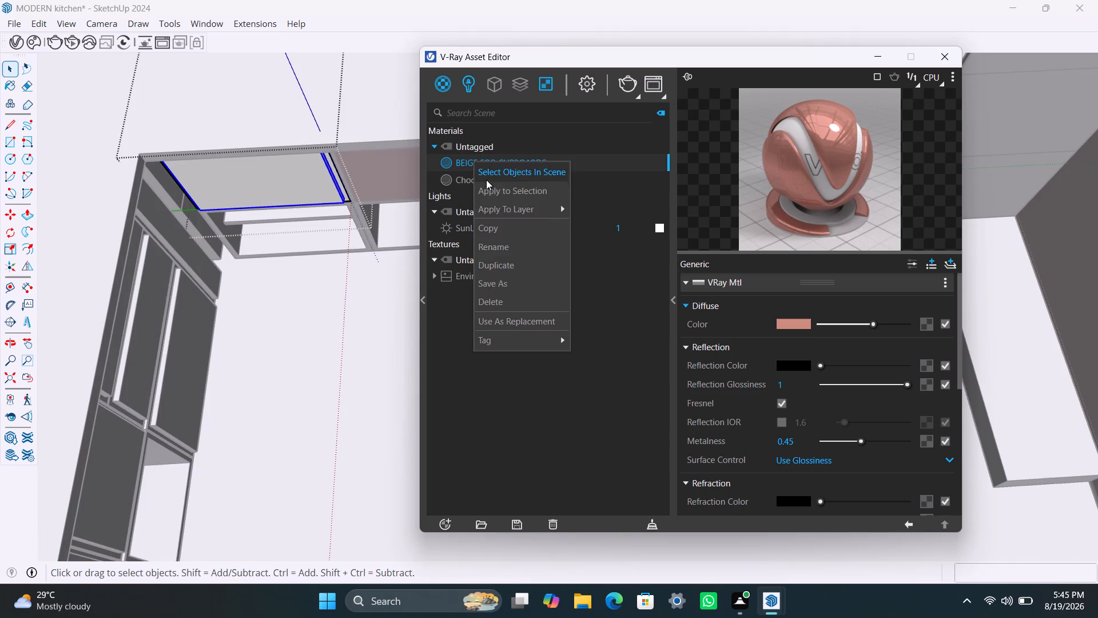
pyautogui.click(494, 189)
# Apply BEIGE FOR CUPBOARDS to the narrow end door beside the drawer stack in the adjoining cabinet run.
pyautogui.scroll(-4, 344, 277)
pyautogui.moveTo(310, 304); pyautogui.dragTo(125, 292, button='middle')
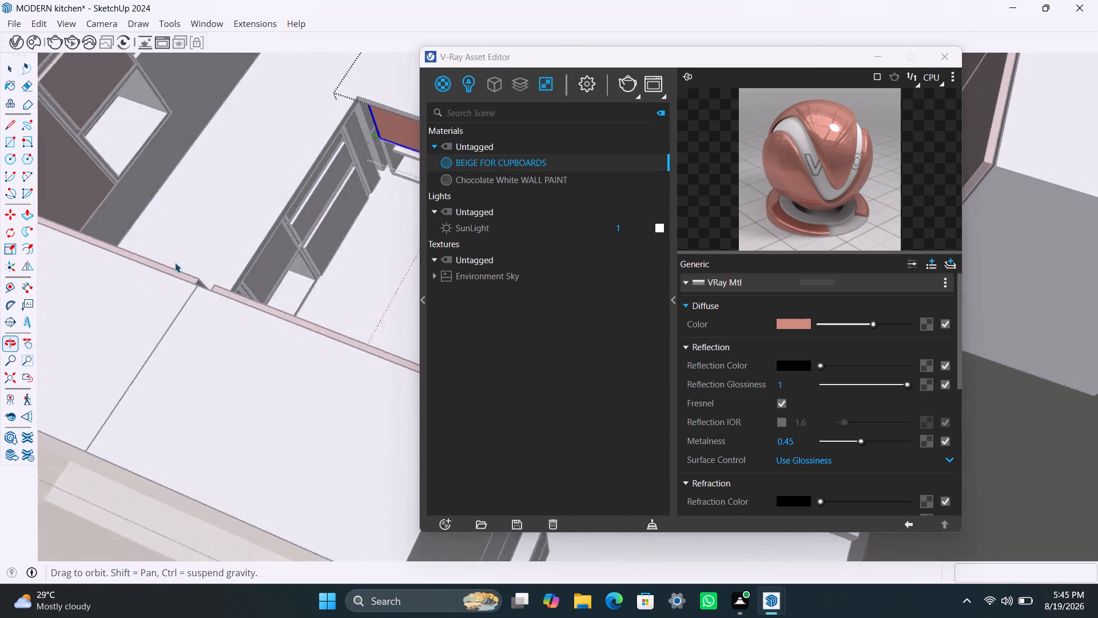
pyautogui.scroll(-5, 232, 238)
pyautogui.moveTo(332, 229); pyautogui.dragTo(190, 240, button='middle')
pyautogui.scroll(-5, 341, 201)
pyautogui.moveTo(352, 219); pyautogui.dragTo(352, 219, button='middle')
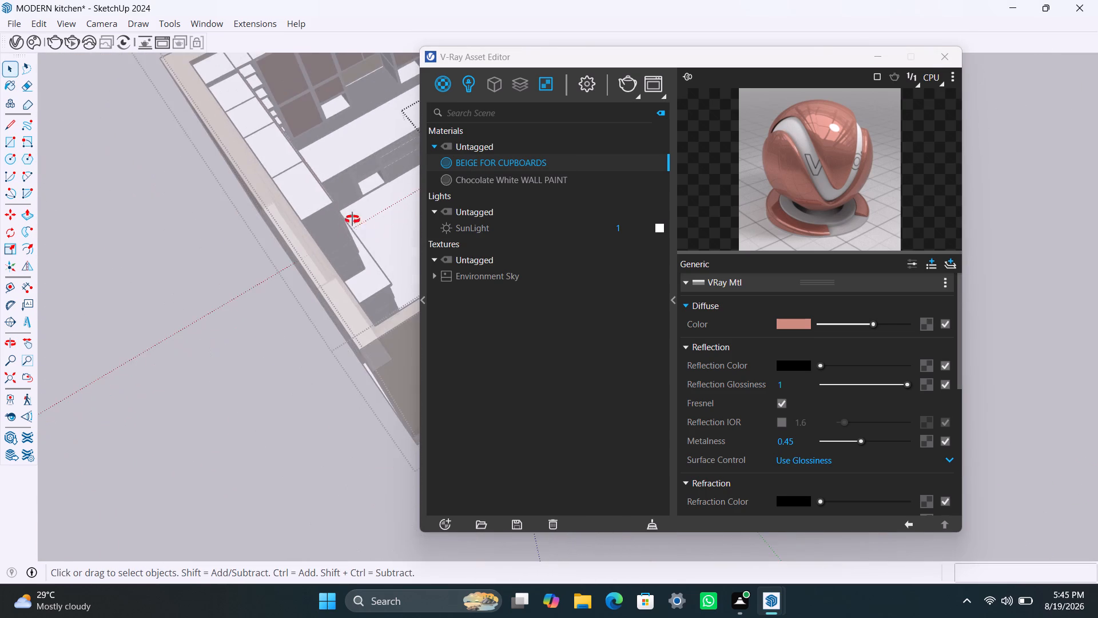
pyautogui.moveTo(352, 219); pyautogui.dragTo(168, 280, button='middle')
pyautogui.scroll(10, 229, 228)
pyautogui.moveTo(241, 260); pyautogui.dragTo(256, 258, button='middle')
pyautogui.click(263, 255)
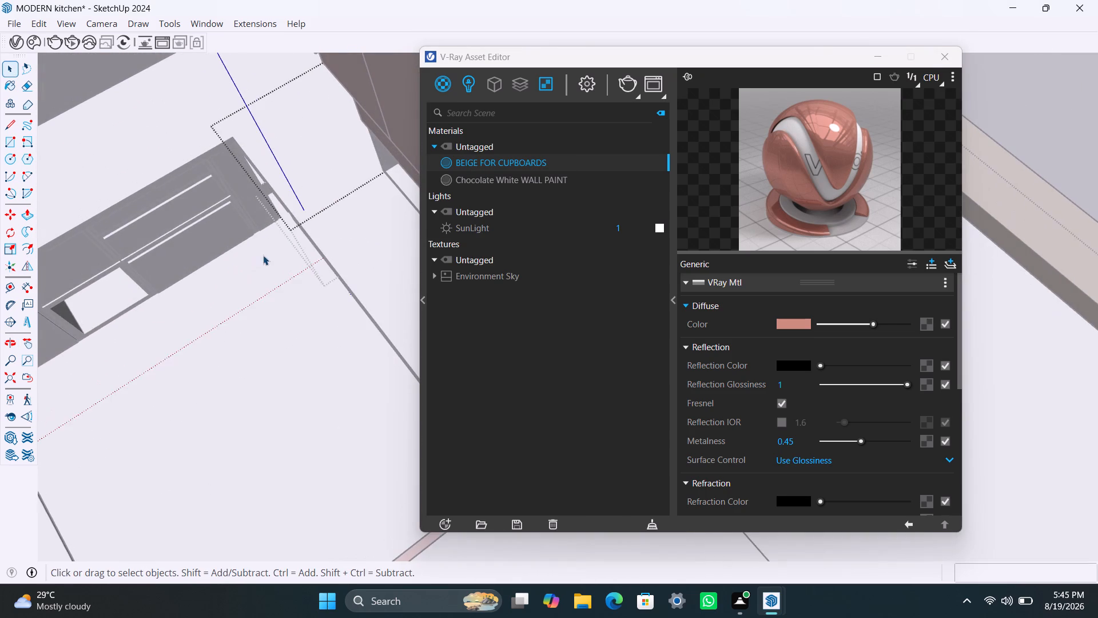
pyautogui.click(258, 206)
pyautogui.tripleClick(258, 205)
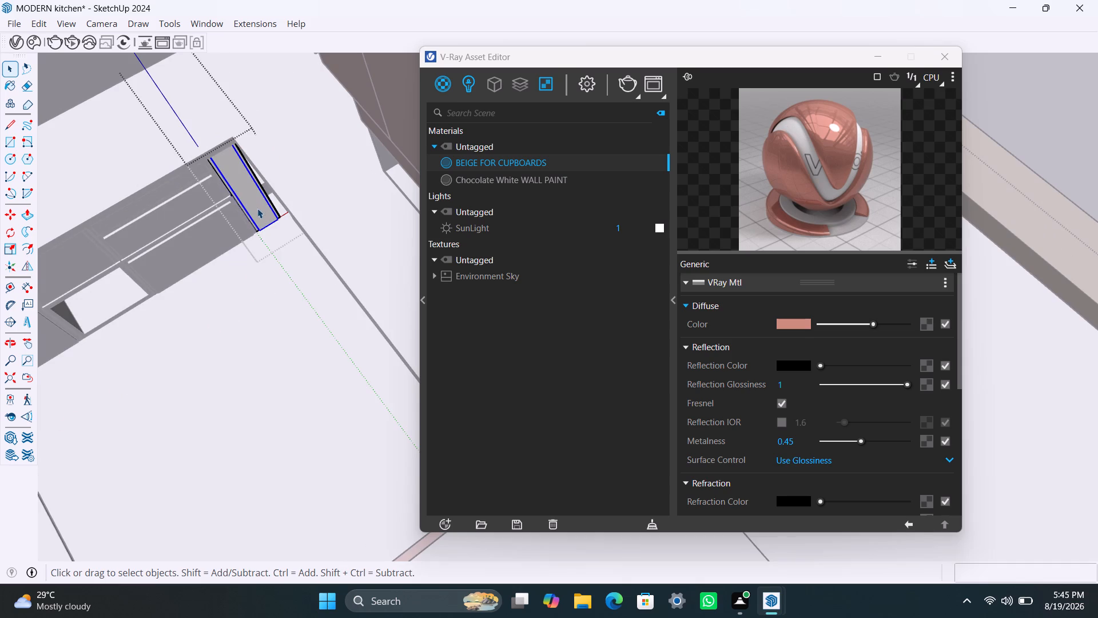
pyautogui.rightClick(525, 168)
pyautogui.click(538, 197)
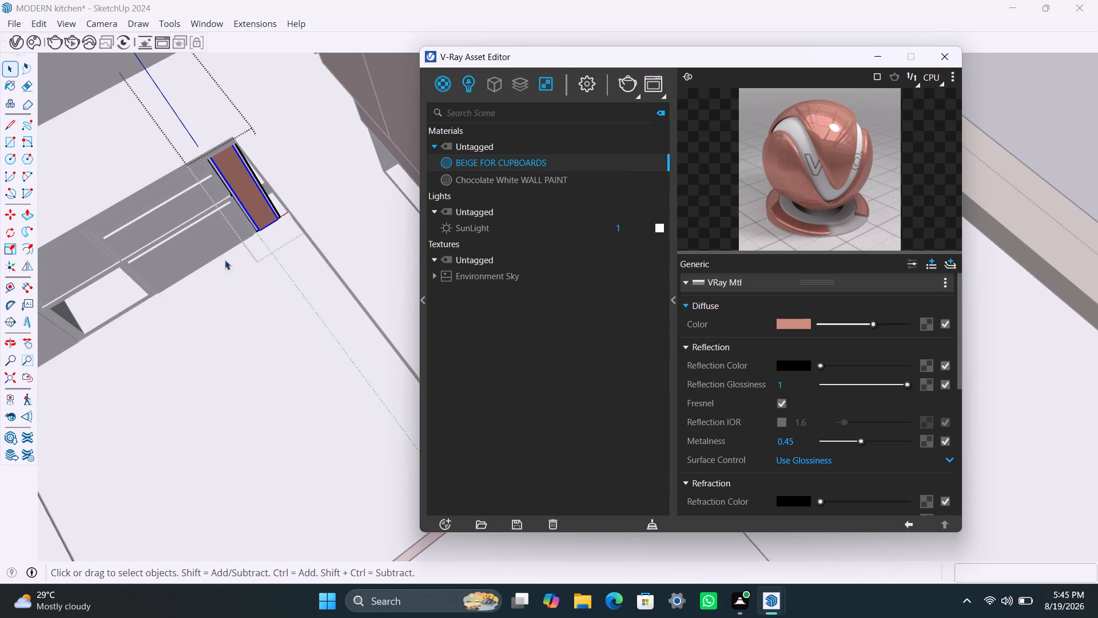
# Apply BEIGE FOR CUPBOARDS to the top drawer front of the stack beside the narrow end door.
pyautogui.click(189, 204)
pyautogui.click(153, 202)
pyautogui.click(152, 202)
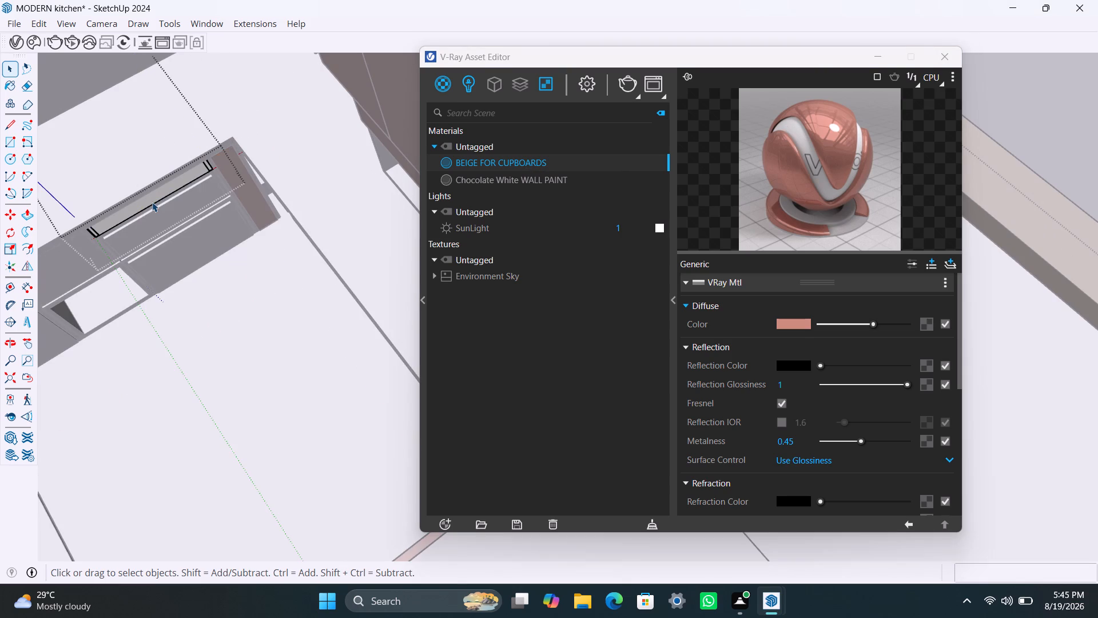
pyautogui.click(152, 202)
pyautogui.rightClick(513, 165)
pyautogui.click(527, 194)
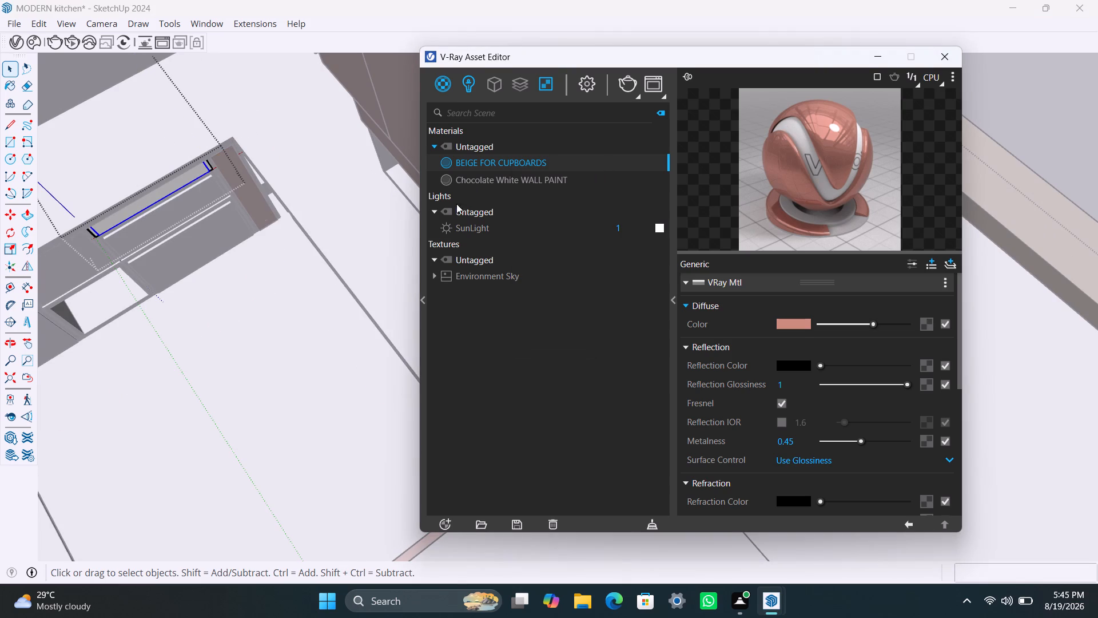
# Apply BEIGE FOR CUPBOARDS to the middle drawer front of the same stack.
pyautogui.doubleClick(196, 197)
pyautogui.click(196, 197)
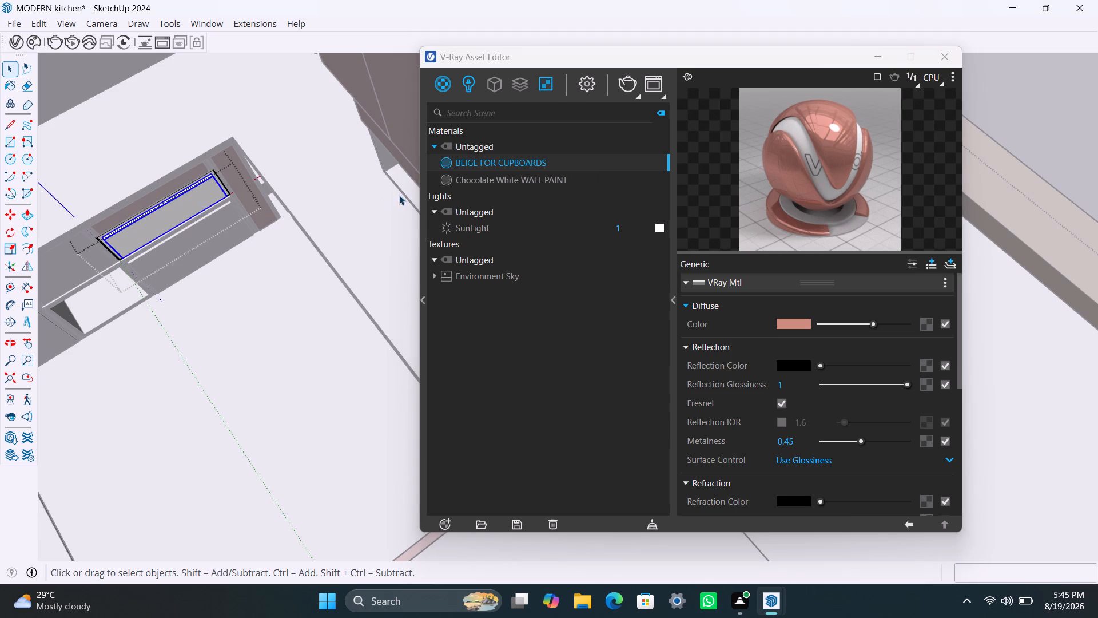
pyautogui.rightClick(464, 167)
pyautogui.click(480, 196)
# Apply BEIGE FOR CUPBOARDS to the bottom drawer front of the same stack.
pyautogui.click(187, 247)
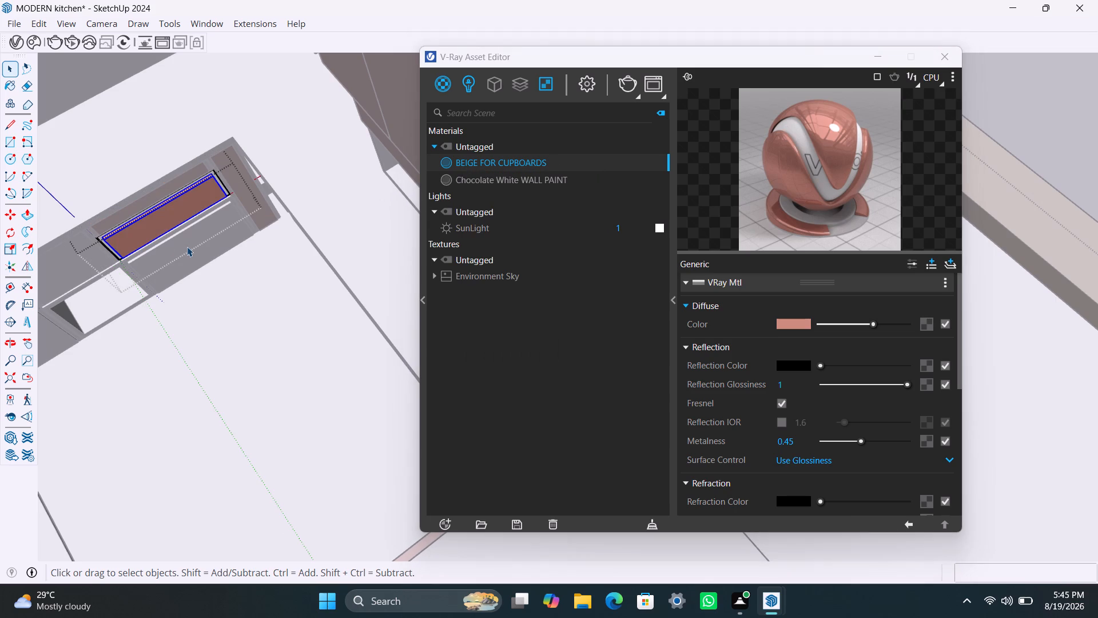
pyautogui.click(187, 247)
pyautogui.click(187, 247)
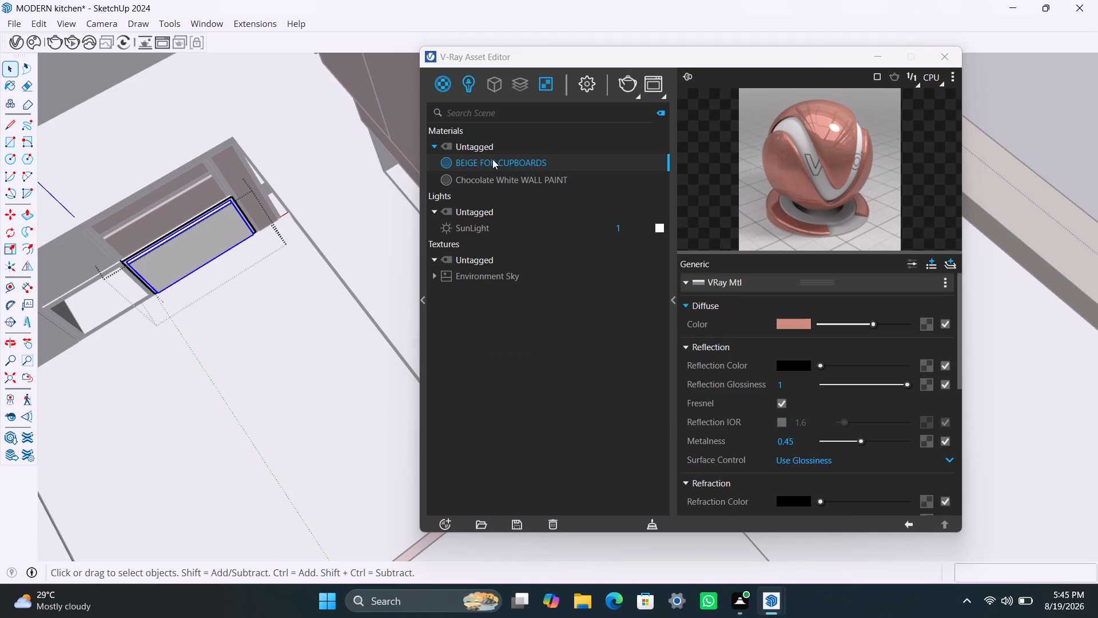
pyautogui.rightClick(492, 159)
pyautogui.click(518, 188)
# Apply BEIGE FOR CUPBOARDS to the small front panel above the open compartment, next to the drawer stack.
pyautogui.scroll(-6, 205, 339)
pyautogui.keyDown('shift'); pyautogui.moveTo(167, 359); pyautogui.dragTo(269, 328, button='middle'); pyautogui.keyUp('shift')
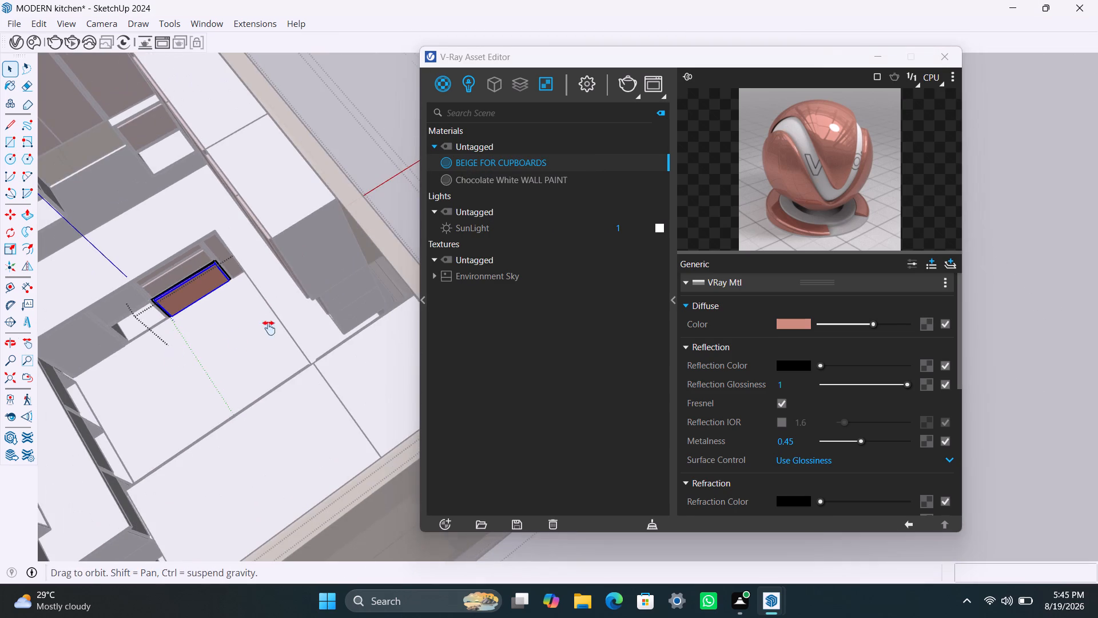
pyautogui.keyDown('shift'); pyautogui.moveTo(269, 328); pyautogui.dragTo(270, 328, button='middle'); pyautogui.keyUp('shift')
pyautogui.scroll(4, 250, 334)
pyautogui.moveTo(244, 329); pyautogui.dragTo(129, 284, button='middle')
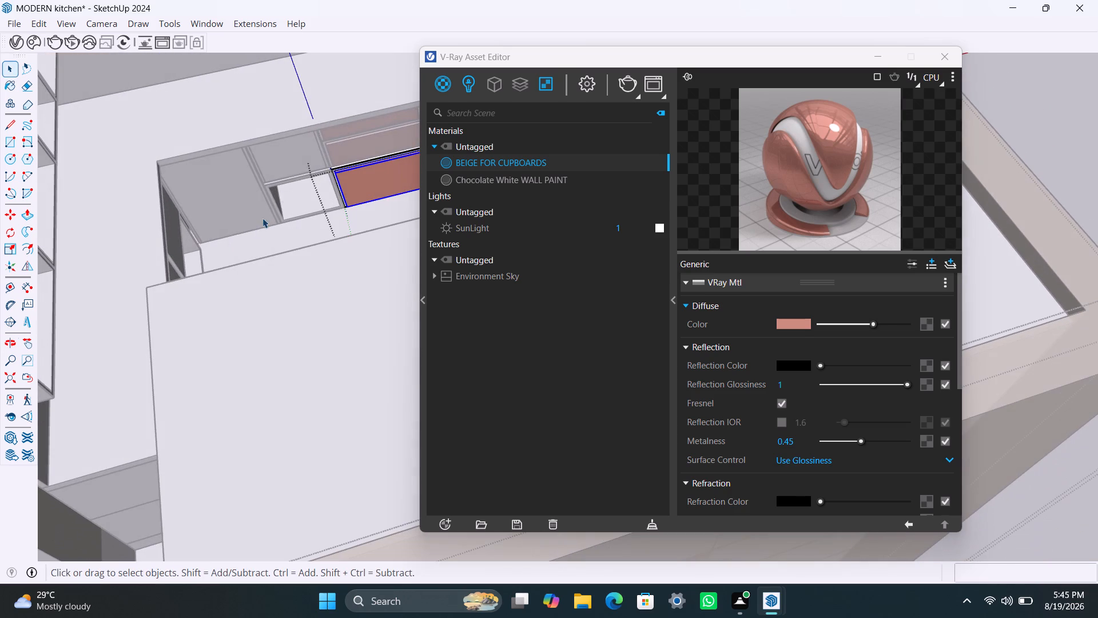
pyautogui.click(291, 171)
pyautogui.doubleClick(285, 167)
pyautogui.click(285, 167)
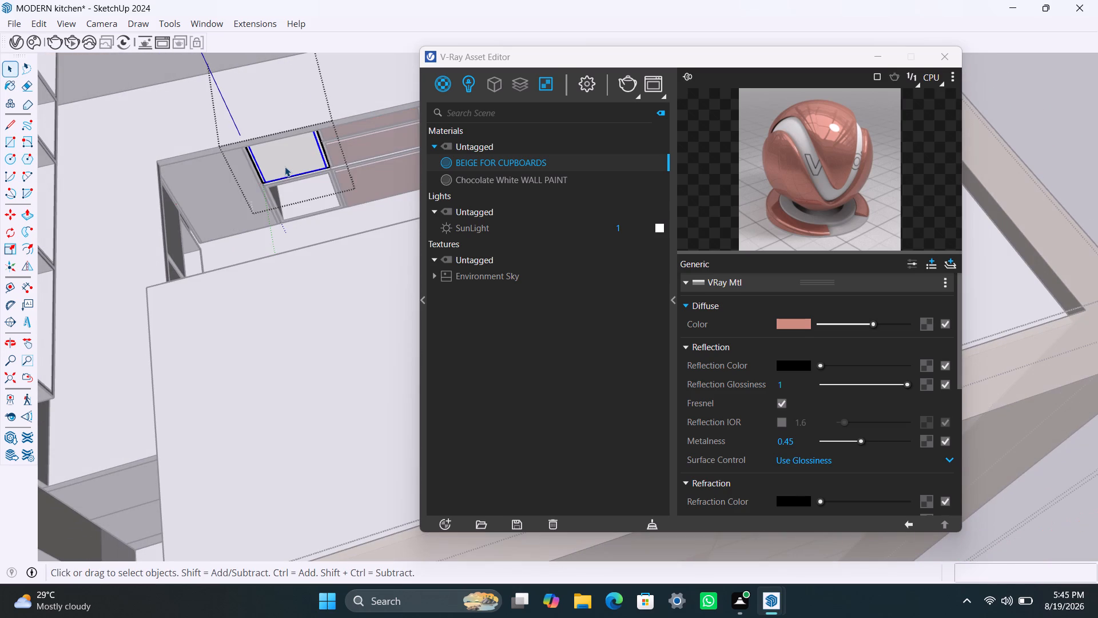
pyautogui.rightClick(495, 162)
pyautogui.click(512, 198)
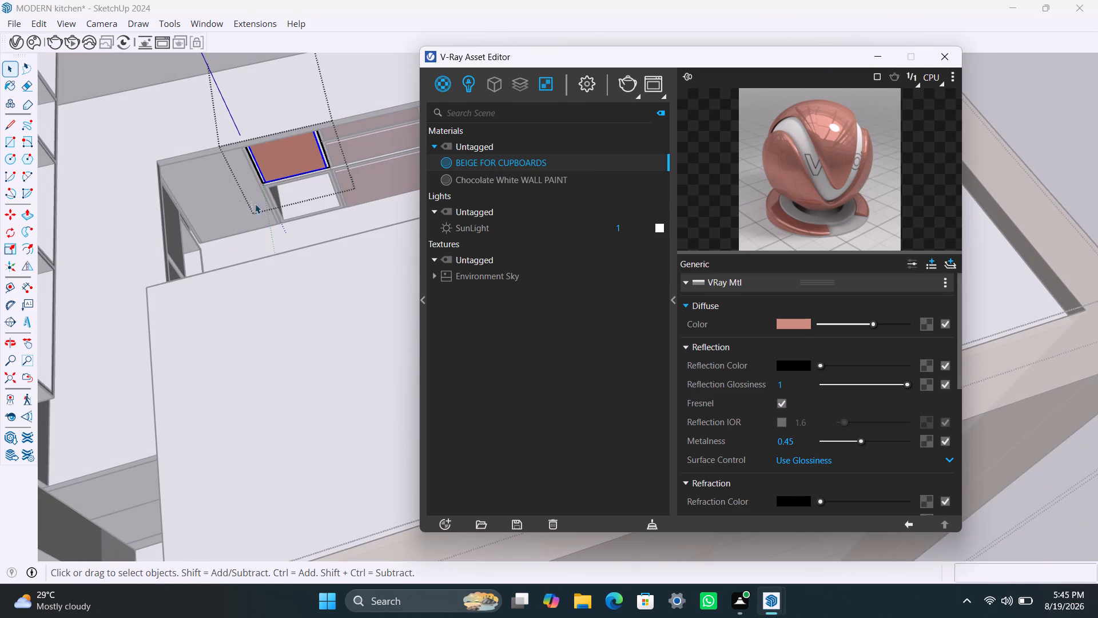
# Apply BEIGE FOR CUPBOARDS to the large door at the far end of the run, beside the open compartment.
pyautogui.click(218, 194)
pyautogui.click(218, 193)
pyautogui.click(219, 193)
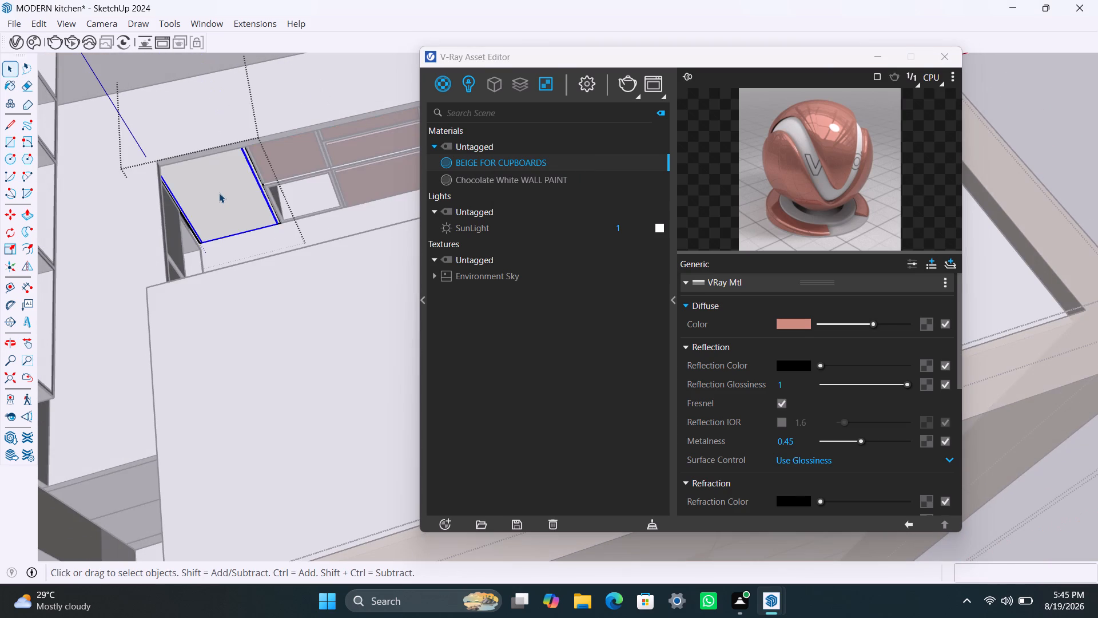
pyautogui.click(219, 193)
pyautogui.click(219, 193)
pyautogui.click(328, 237)
pyautogui.click(244, 201)
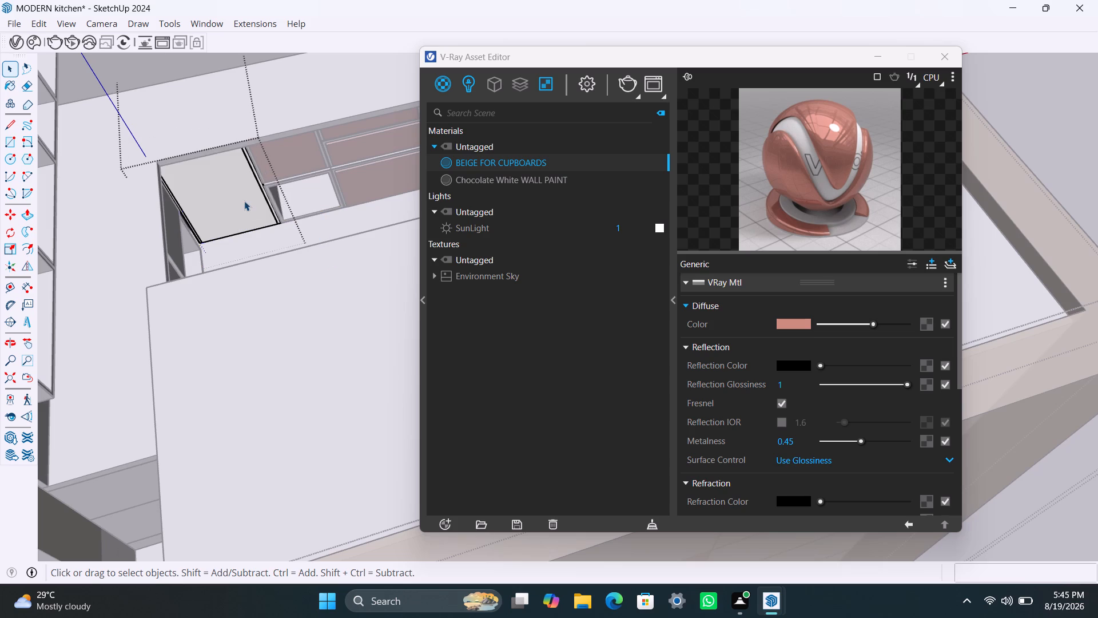
pyautogui.rightClick(482, 161)
pyautogui.click(513, 193)
# Apply BEIGE FOR CUPBOARDS to the first base-cabinet front under the adjoining counter, at the end nearest the wall opening.
pyautogui.scroll(-4, 328, 242)
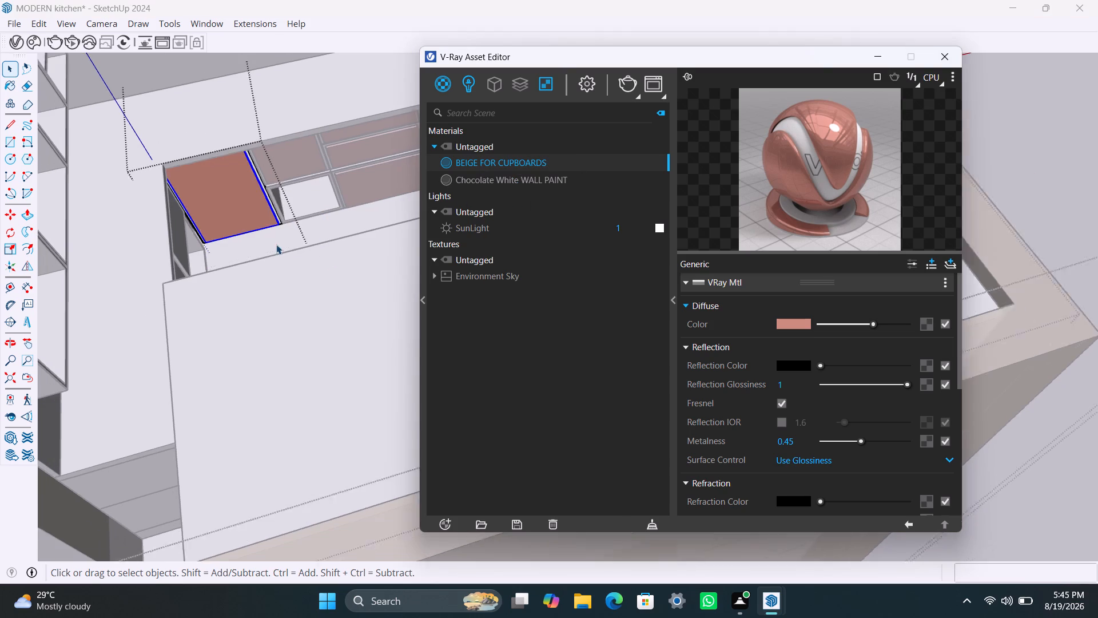
pyautogui.moveTo(276, 244); pyautogui.dragTo(6, 239, button='middle')
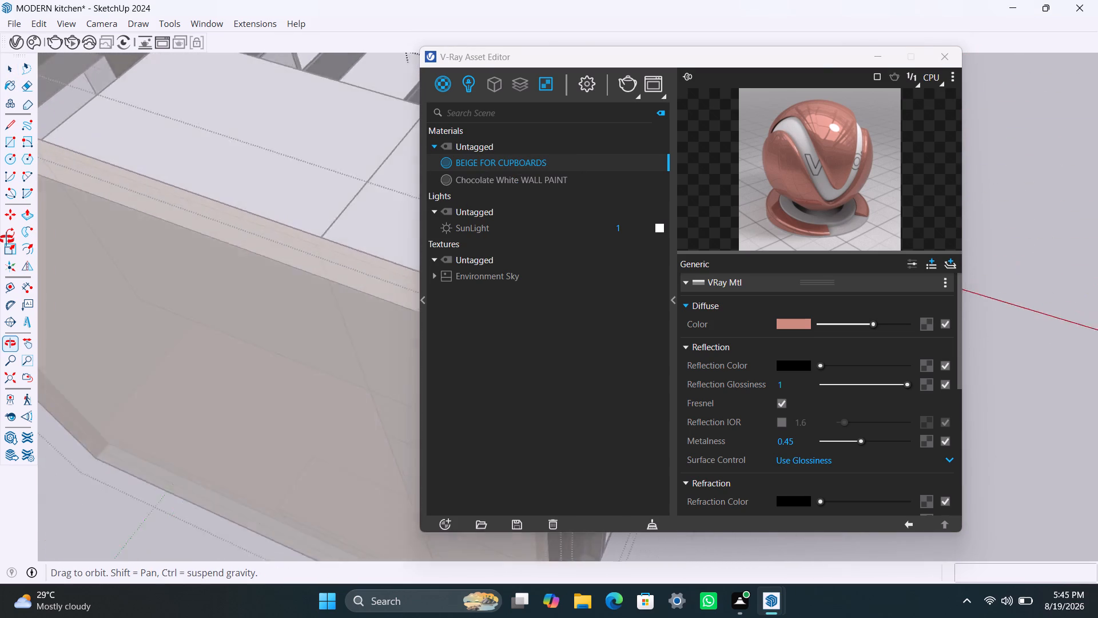
pyautogui.moveTo(6, 239); pyautogui.dragTo(0, 265, button='middle')
pyautogui.scroll(-16, 221, 220)
pyautogui.moveTo(352, 257); pyautogui.dragTo(292, 308, button='middle')
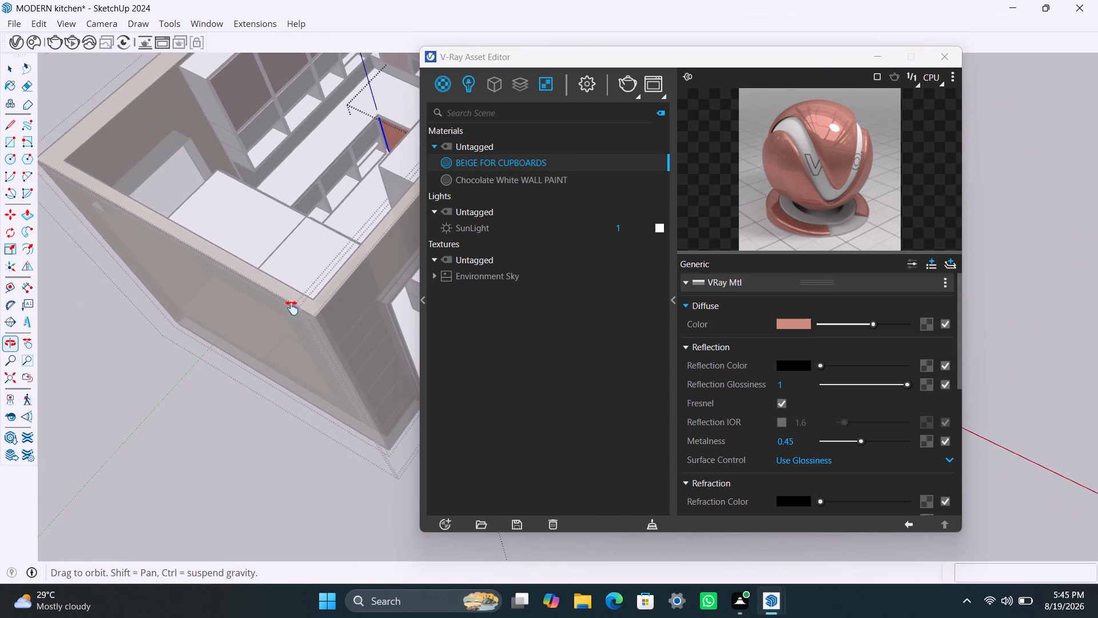
pyautogui.moveTo(292, 308); pyautogui.dragTo(141, 348, button='middle')
pyautogui.scroll(5, 148, 286)
pyautogui.moveTo(191, 296); pyautogui.dragTo(72, 237, button='middle')
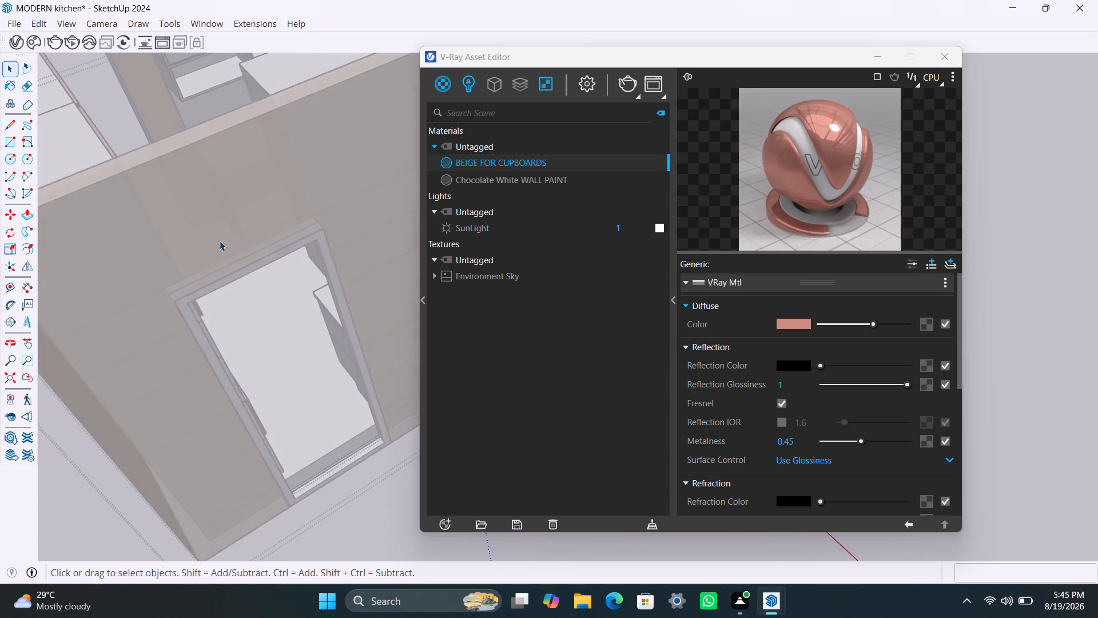
pyautogui.scroll(-6, 225, 251)
pyautogui.moveTo(278, 264); pyautogui.dragTo(160, 298, button='middle')
pyautogui.scroll(-6, 389, 92)
pyautogui.keyDown('shift'); pyautogui.moveTo(316, 171); pyautogui.dragTo(279, 253, button='middle'); pyautogui.keyUp('shift')
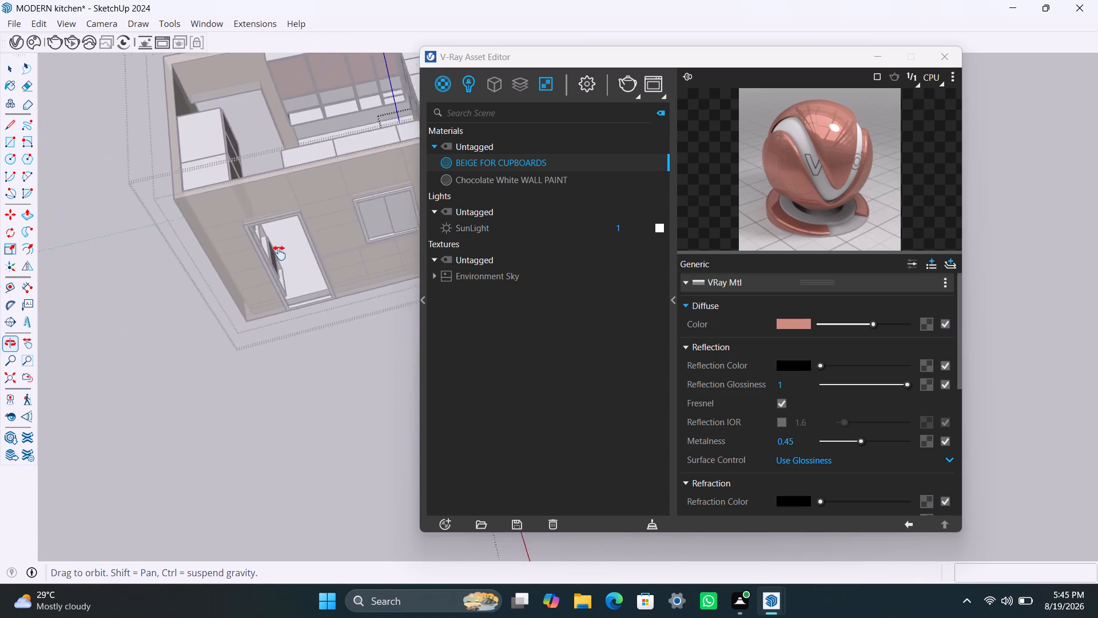
pyautogui.keyDown('shift'); pyautogui.moveTo(279, 253); pyautogui.dragTo(247, 354, button='middle'); pyautogui.keyUp('shift')
pyautogui.scroll(12, 254, 249)
pyautogui.click(249, 244)
pyautogui.doubleClick(250, 244)
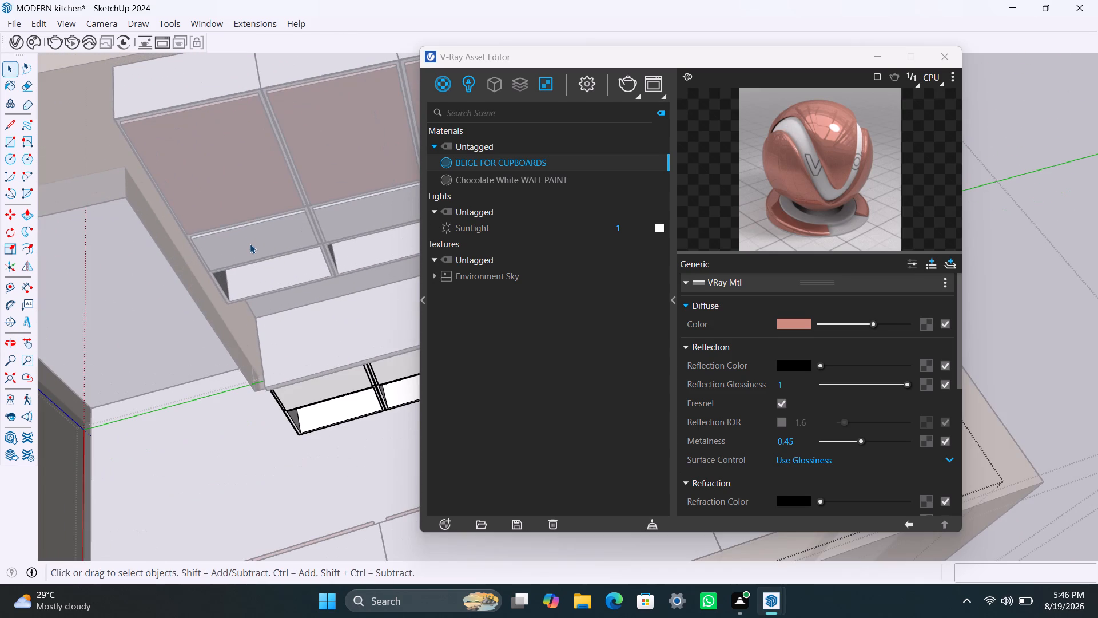
pyautogui.tripleClick(261, 238)
pyautogui.click(323, 391)
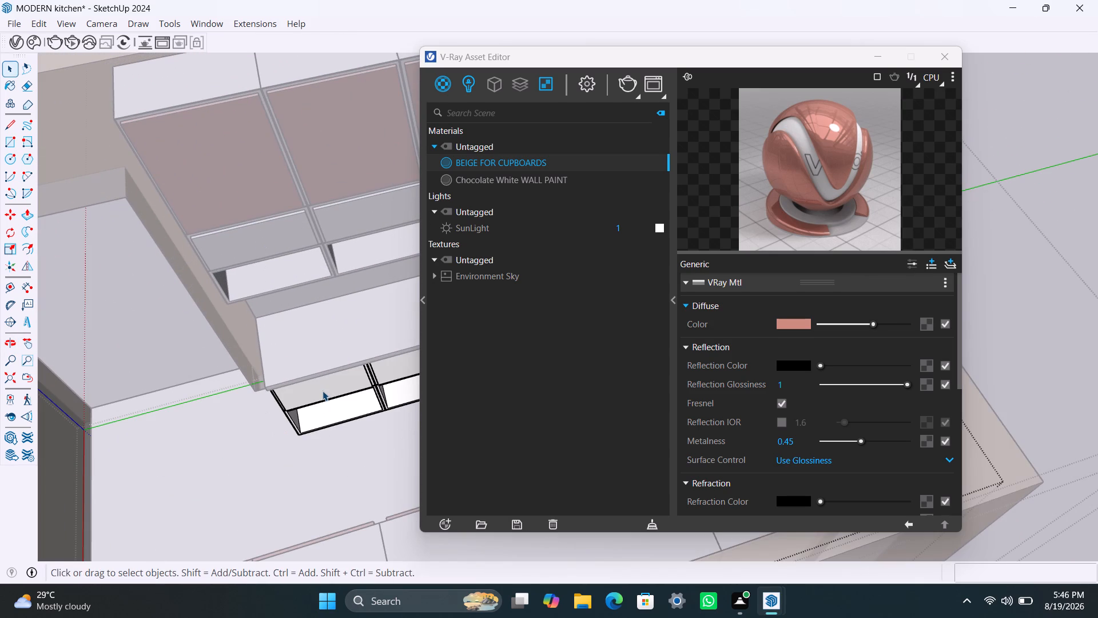
pyautogui.click(327, 390)
pyautogui.click(331, 390)
pyautogui.scroll(9, 331, 390)
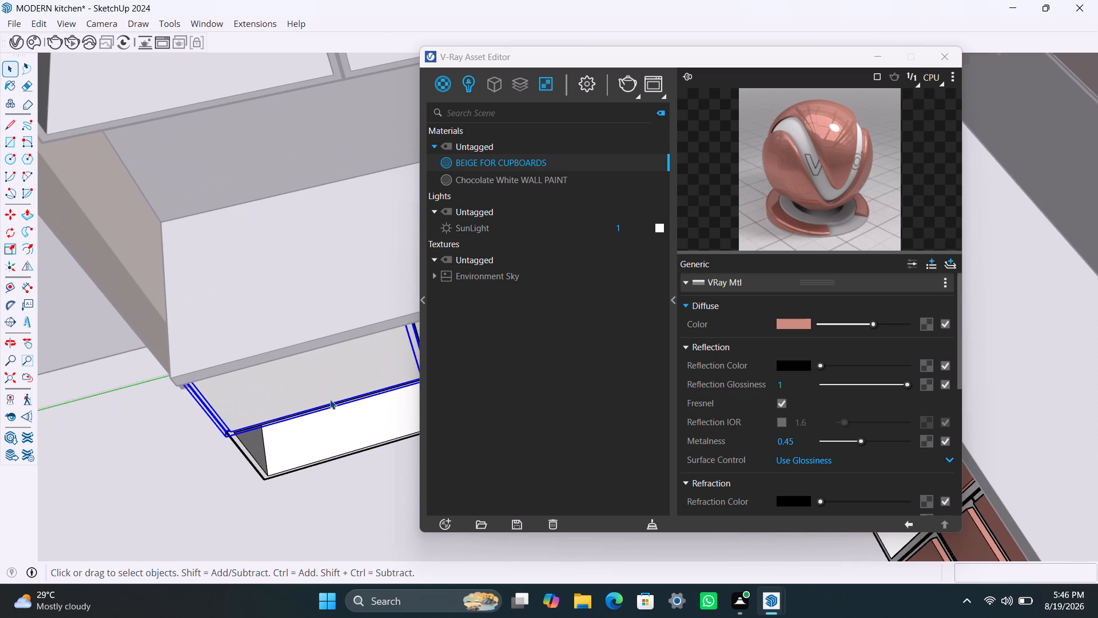
pyautogui.click(332, 390)
pyautogui.doubleClick(315, 387)
pyautogui.click(315, 387)
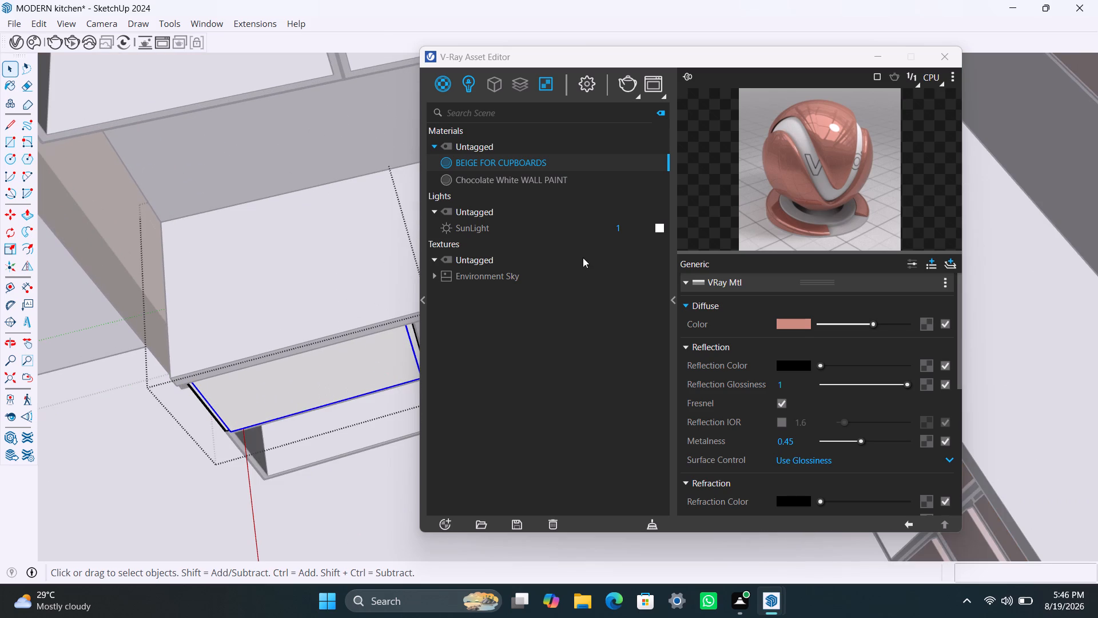
pyautogui.rightClick(539, 157)
pyautogui.click(562, 181)
# Apply BEIGE FOR CUPBOARDS to the second base-cabinet front in the same run under the counter.
pyautogui.scroll(-5, 334, 396)
pyautogui.moveTo(331, 403); pyautogui.dragTo(191, 403, button='middle')
pyautogui.click(322, 344)
pyautogui.click(322, 344)
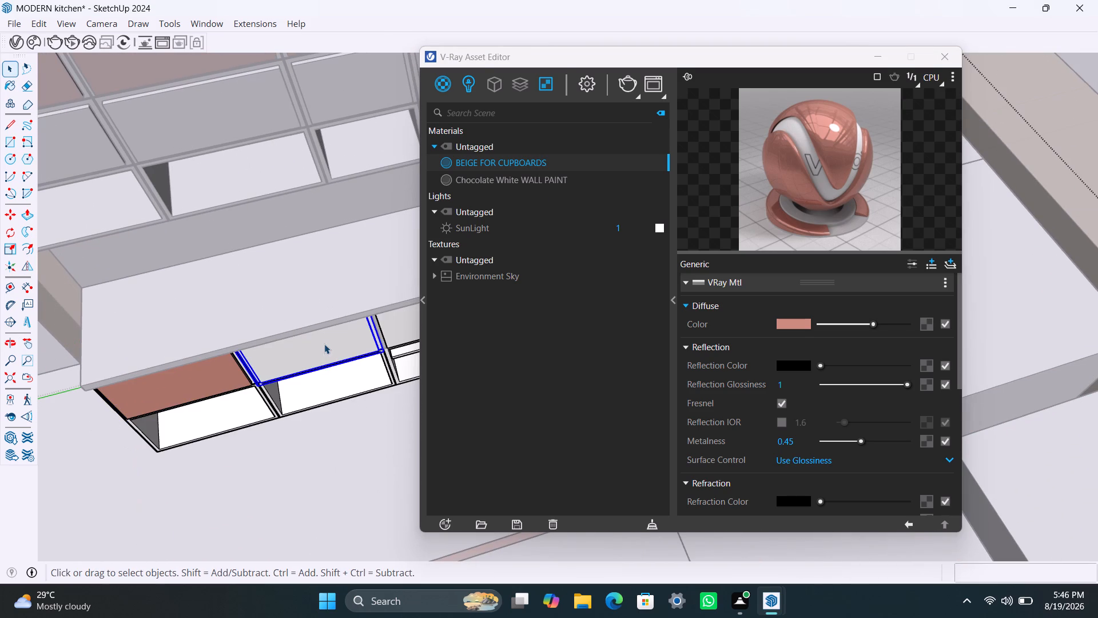
pyautogui.doubleClick(356, 342)
pyautogui.click(353, 342)
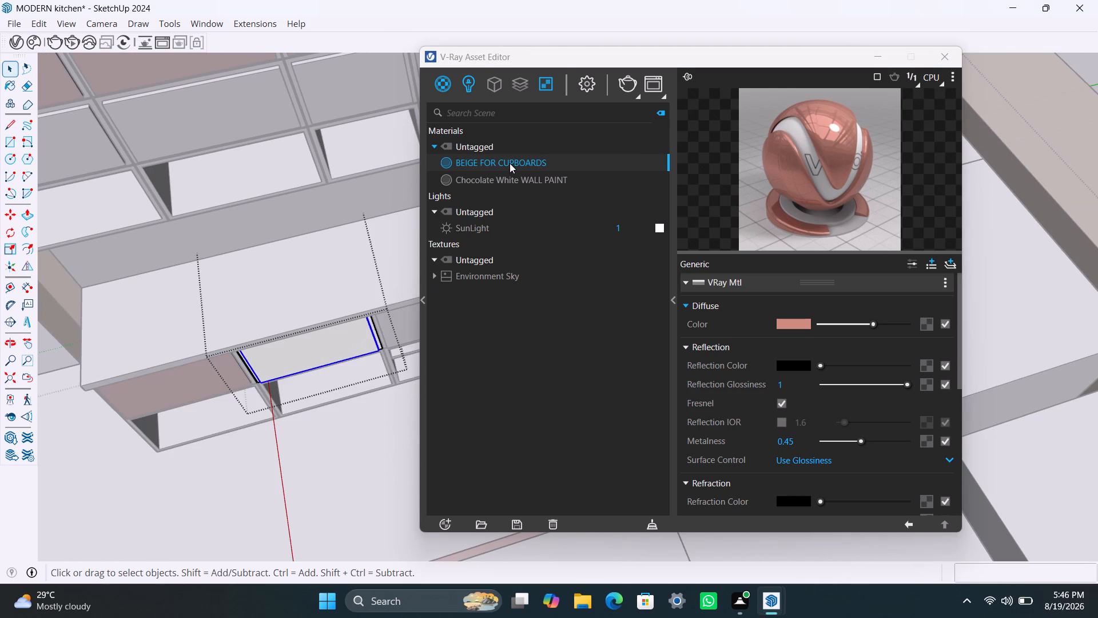
pyautogui.rightClick(510, 163)
pyautogui.click(526, 188)
# Apply BEIGE FOR CUPBOARDS to the third base-cabinet front under the counter, above the shelved compartment near the corner.
pyautogui.scroll(-3, 367, 380)
pyautogui.moveTo(347, 384); pyautogui.dragTo(217, 413, button='middle')
pyautogui.scroll(3, 253, 375)
pyautogui.click(269, 370)
pyautogui.click(273, 369)
pyautogui.click(273, 369)
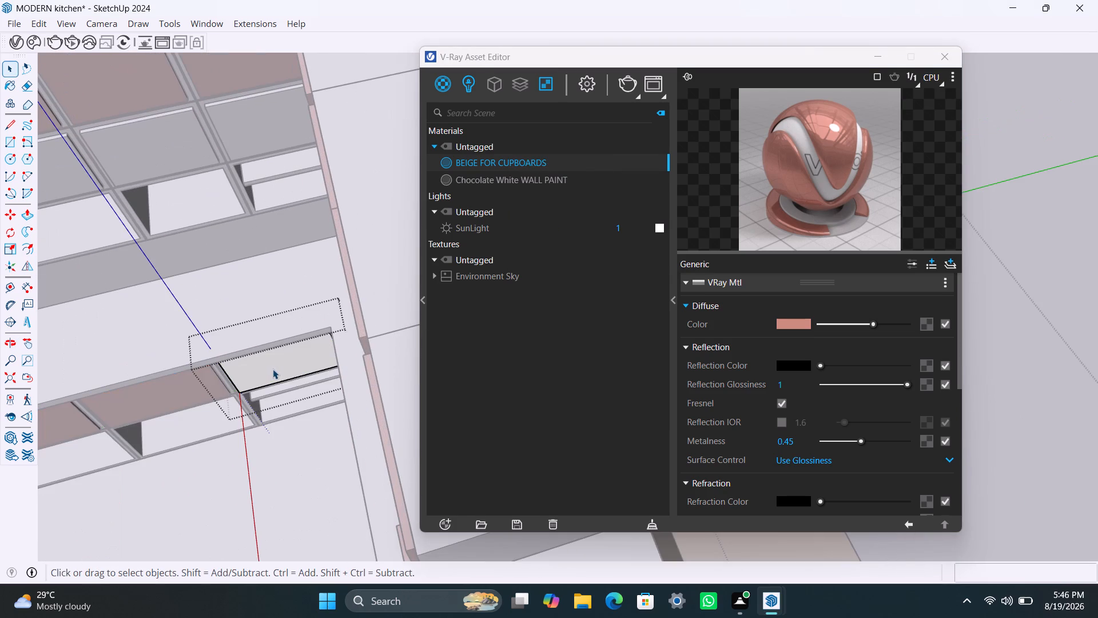
pyautogui.click(271, 453)
pyautogui.click(282, 350)
pyautogui.rightClick(502, 162)
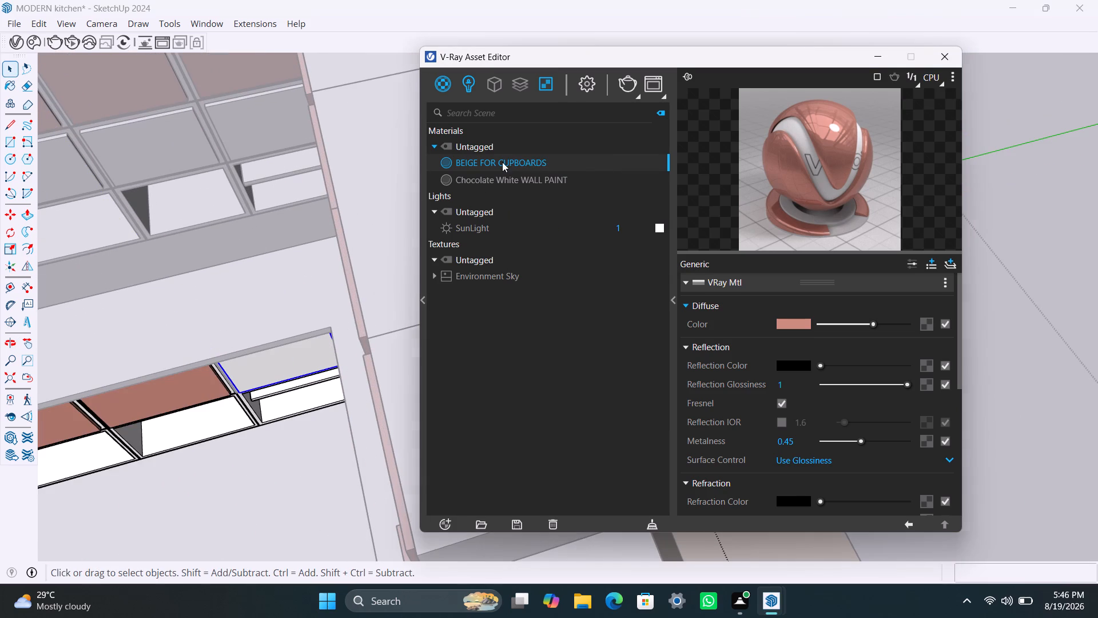
pyautogui.click(514, 187)
# Apply BEIGE FOR CUPBOARDS to the first small front below the tall wall-cabinet doors, at the end nearest the wall opening.
pyautogui.scroll(-4, 317, 352)
pyautogui.scroll(-5, 250, 382)
pyautogui.keyDown('shift'); pyautogui.moveTo(197, 378); pyautogui.dragTo(314, 359, button='middle'); pyautogui.keyUp('shift')
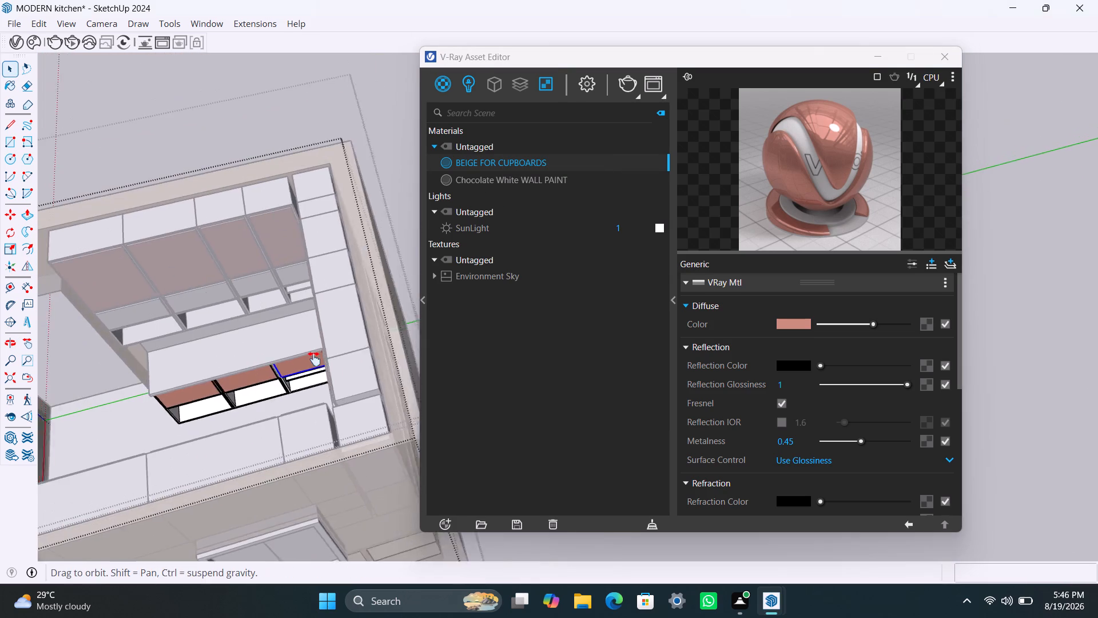
pyautogui.keyDown('shift'); pyautogui.moveTo(314, 359); pyautogui.dragTo(359, 355, button='middle'); pyautogui.keyUp('shift')
pyautogui.scroll(3, 283, 304)
pyautogui.click(299, 290)
pyautogui.tripleClick(299, 290)
pyautogui.click(299, 290)
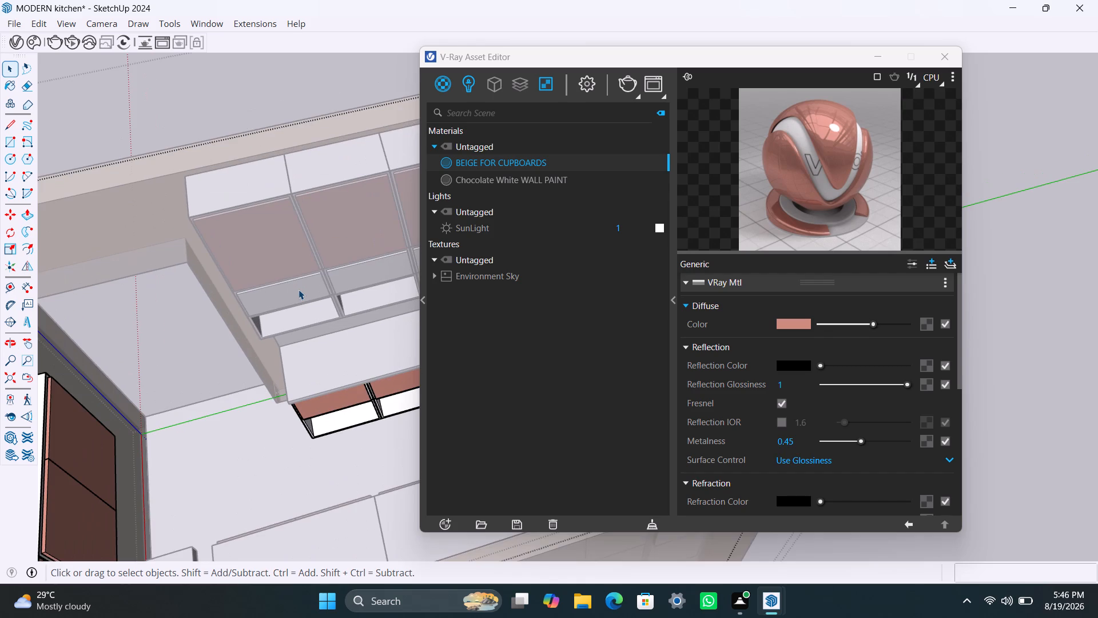
pyautogui.click(233, 92)
pyautogui.click(218, 92)
pyautogui.tripleClick(221, 92)
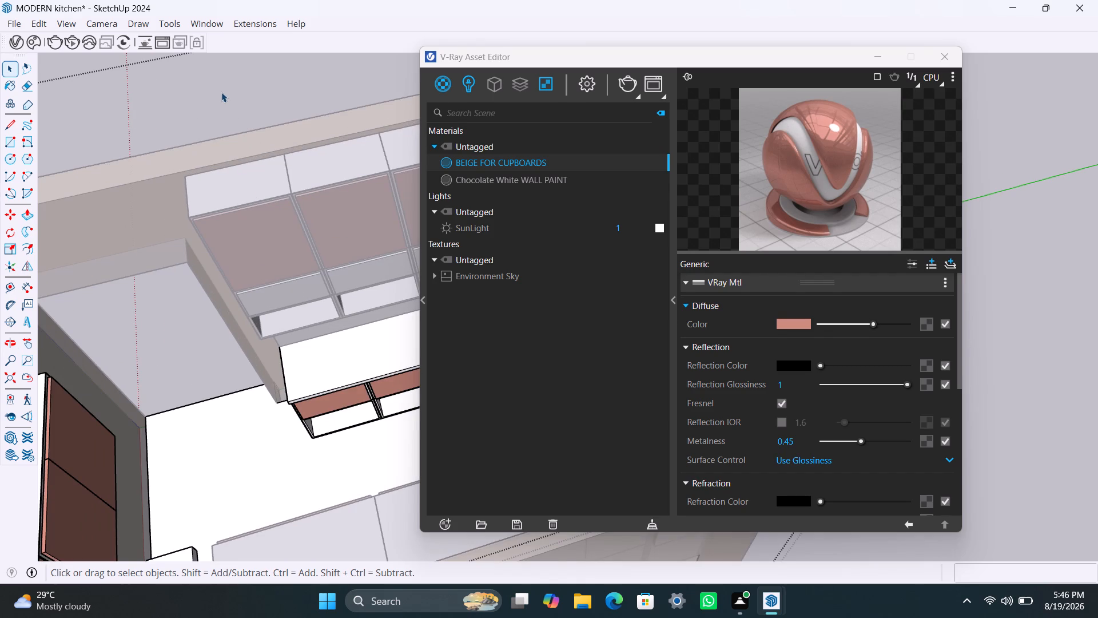
pyautogui.click(300, 314)
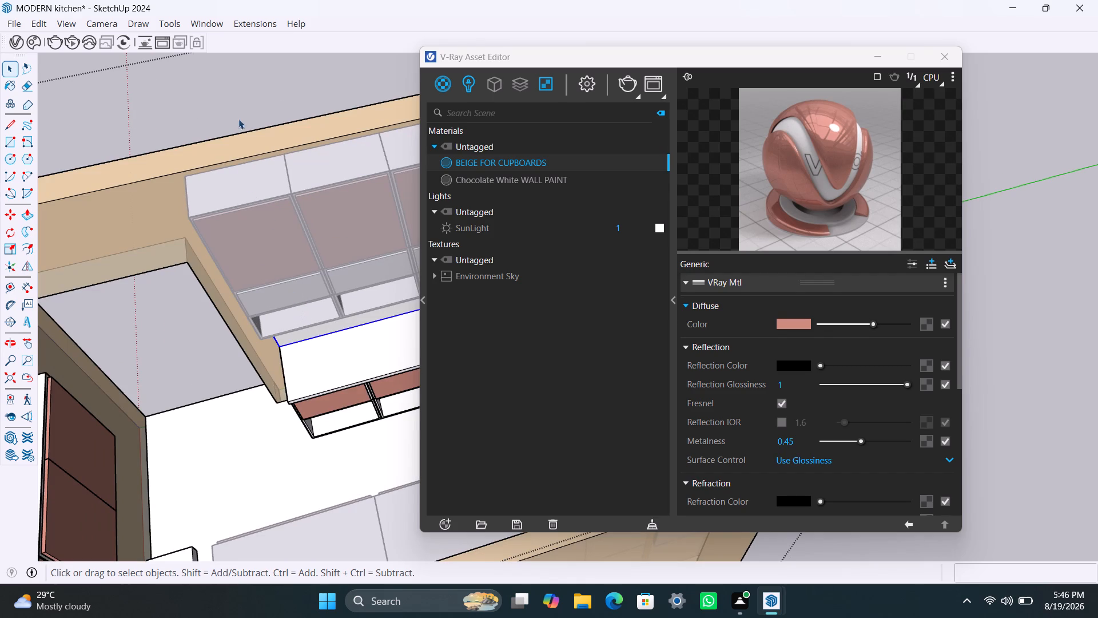
pyautogui.tripleClick(234, 101)
pyautogui.tripleClick(234, 100)
pyautogui.click(295, 298)
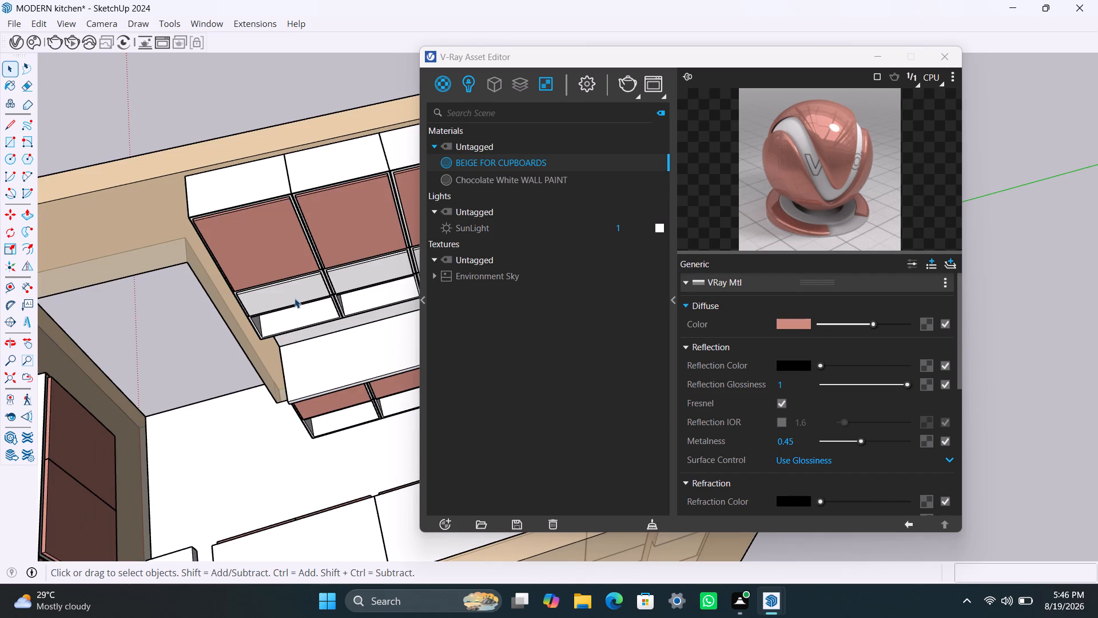
pyautogui.doubleClick(295, 298)
pyautogui.click(295, 297)
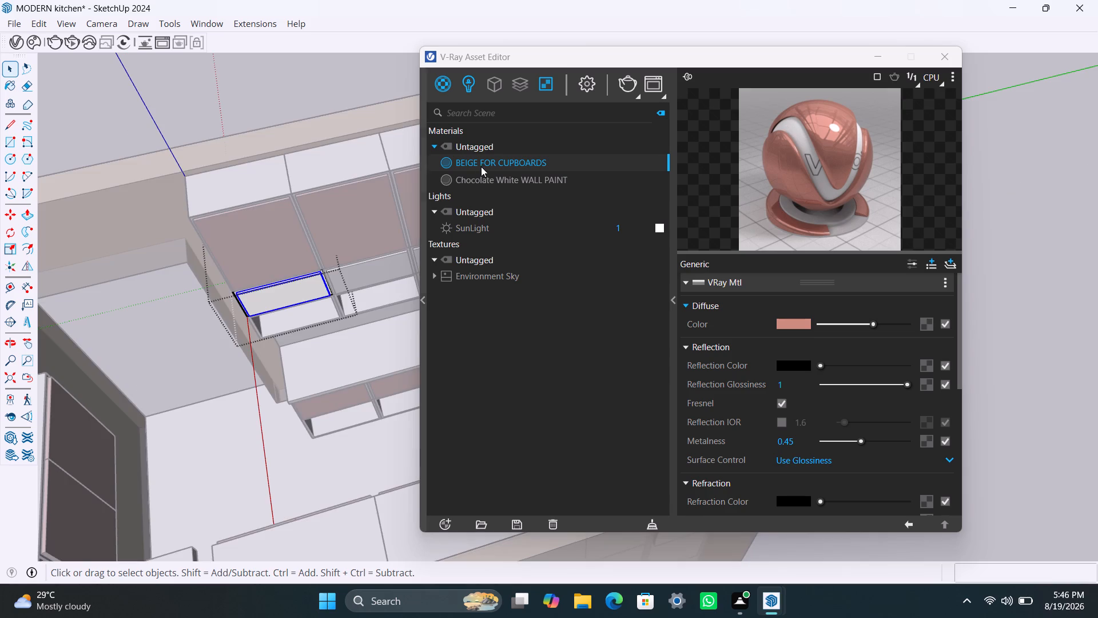
pyautogui.rightClick(484, 159)
pyautogui.click(502, 187)
# Apply BEIGE FOR CUPBOARDS to the second small front in the same row below the tall wall-cabinet doors.
pyautogui.click(377, 279)
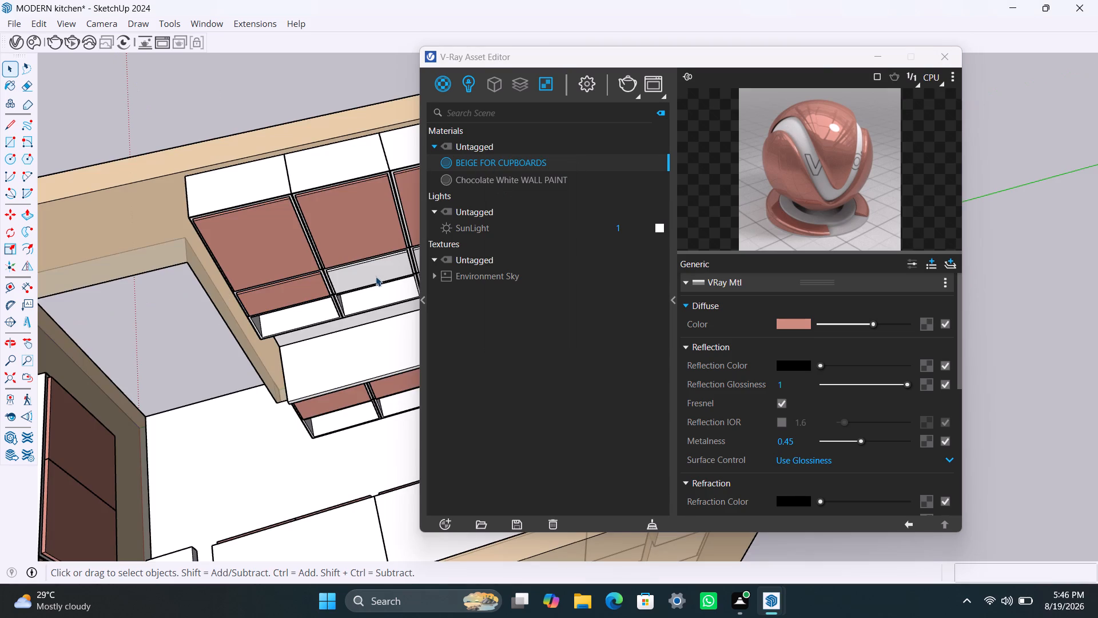
pyautogui.click(376, 276)
pyautogui.scroll(10, 370, 267)
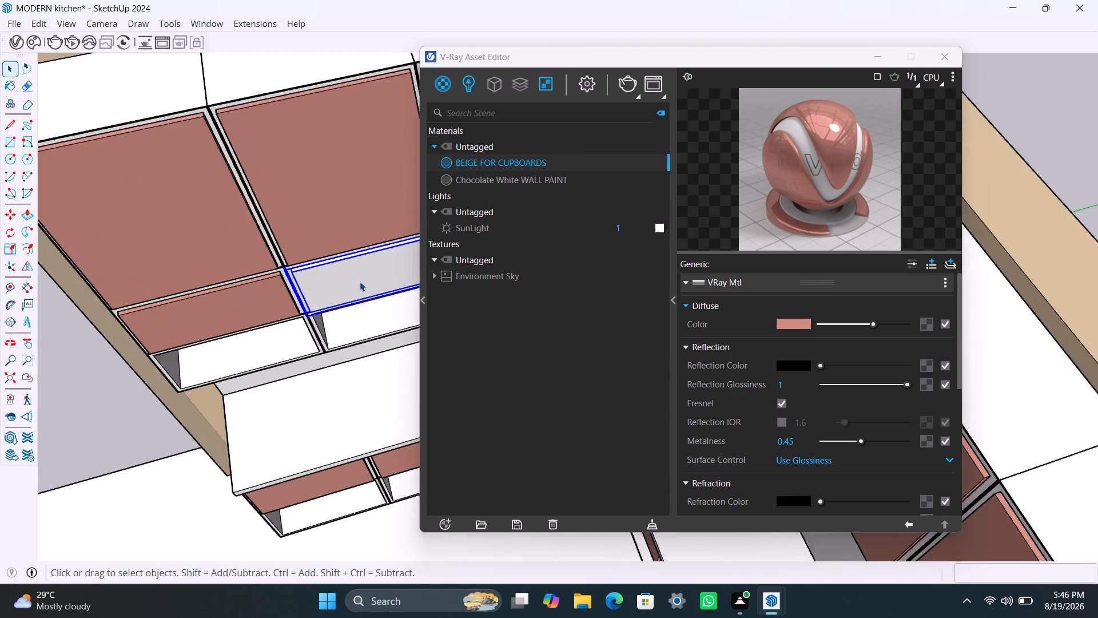
pyautogui.doubleClick(339, 281)
pyautogui.click(339, 281)
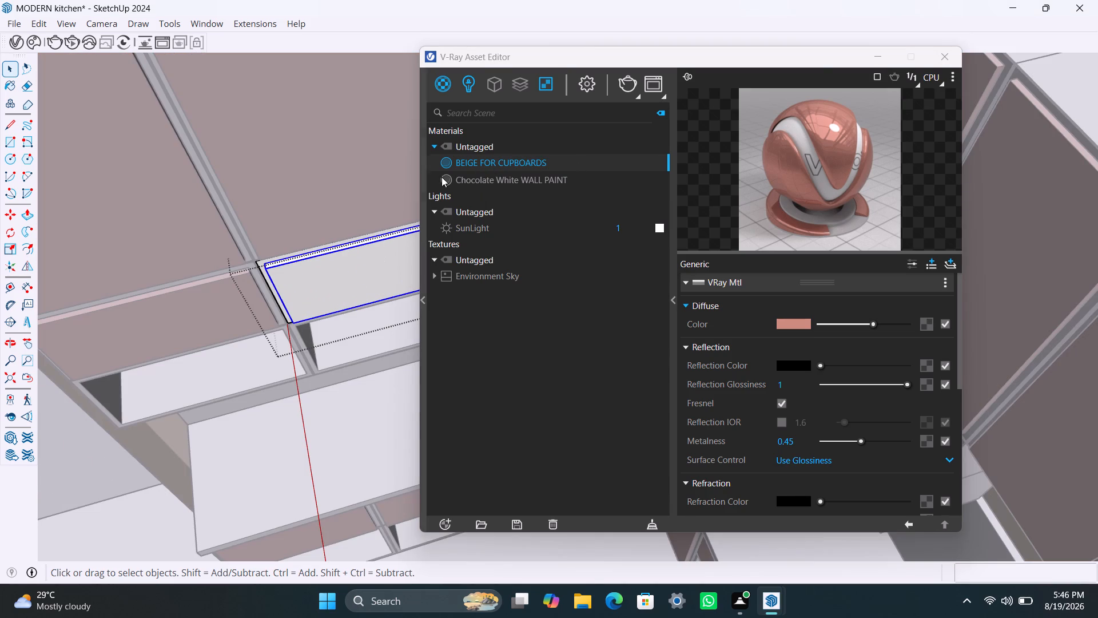
pyautogui.rightClick(469, 165)
pyautogui.click(486, 192)
# Apply BEIGE FOR CUPBOARDS to the third small front in the same wall-cabinet row.
pyautogui.scroll(-10, 322, 330)
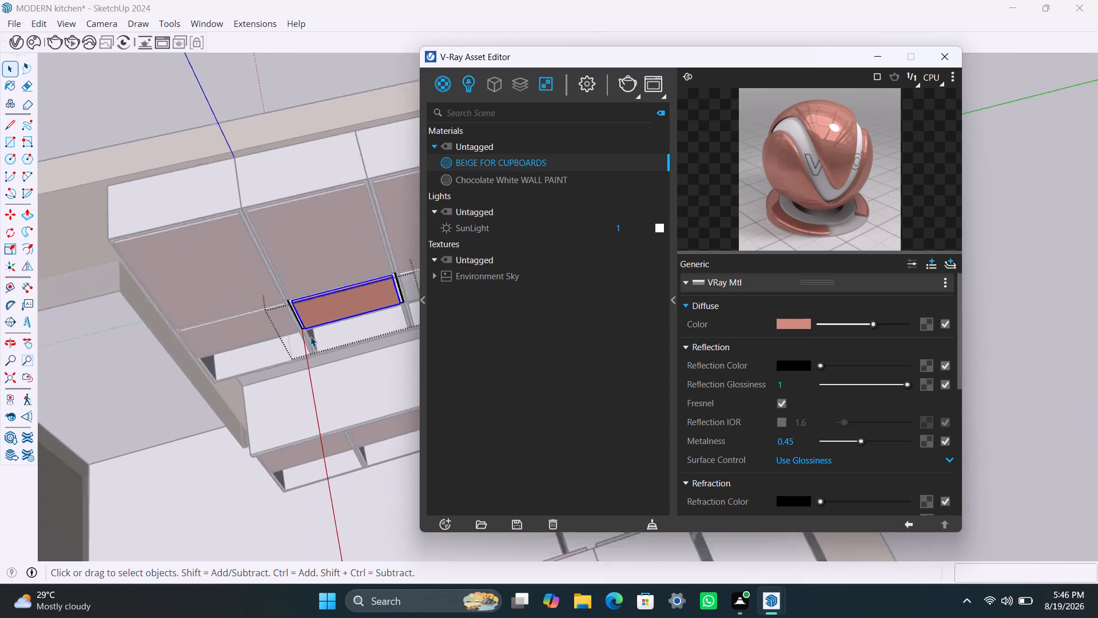
pyautogui.moveTo(311, 336); pyautogui.dragTo(123, 346, button='middle')
pyautogui.scroll(5, 196, 322)
pyautogui.tripleClick(238, 298)
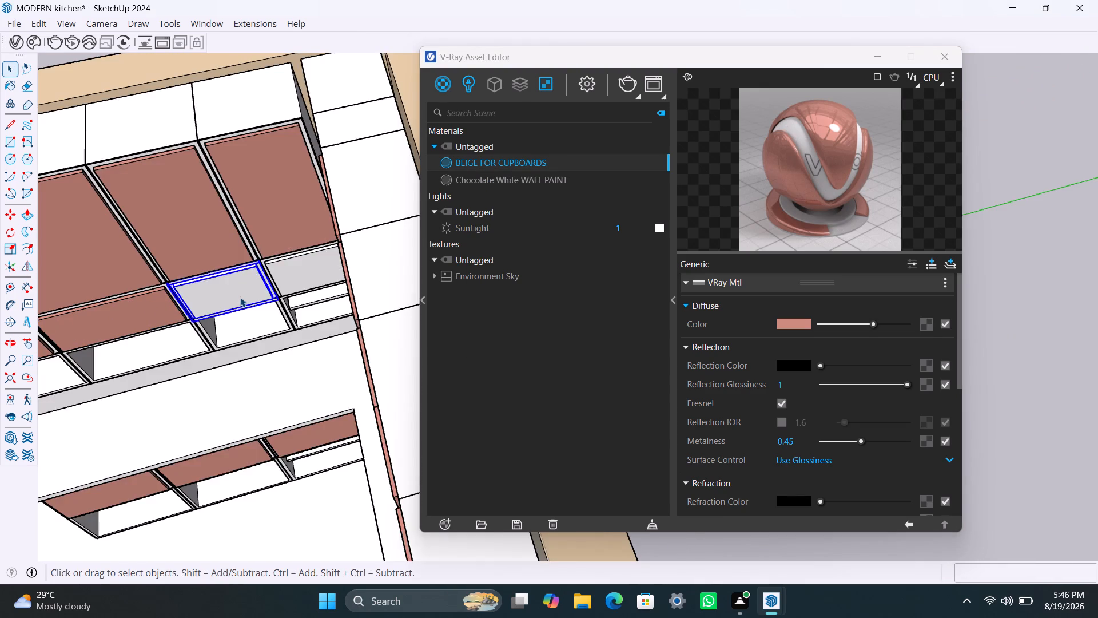
pyautogui.click(240, 297)
pyautogui.rightClick(492, 158)
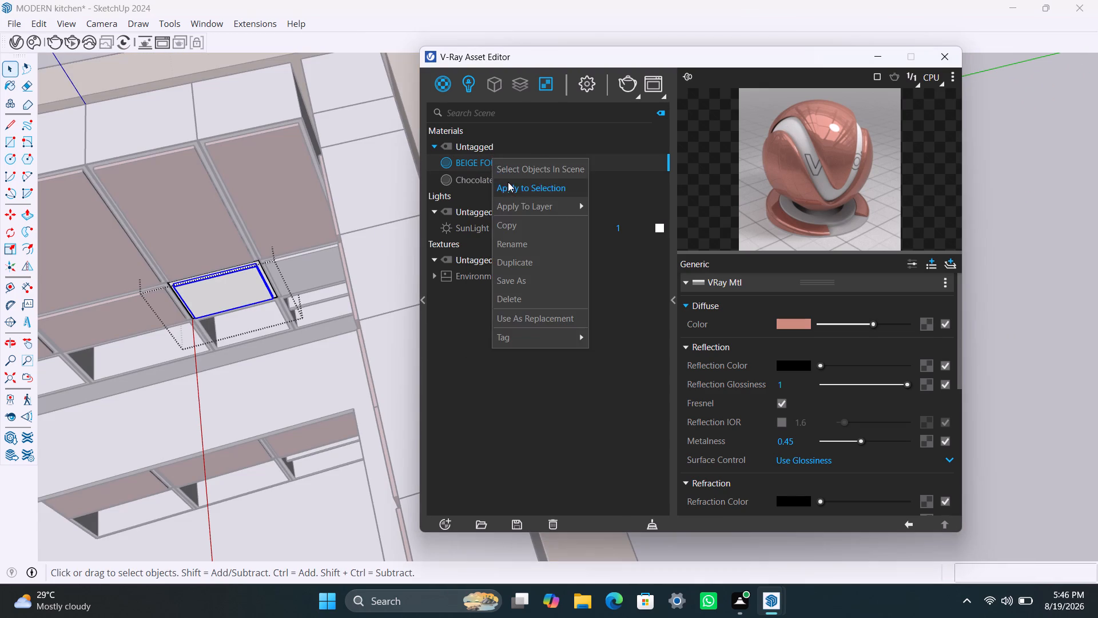
pyautogui.click(509, 187)
# Apply BEIGE FOR CUPBOARDS to the last small wall-cabinet front in the row, beside the corner.
pyautogui.tripleClick(310, 263)
pyautogui.click(310, 263)
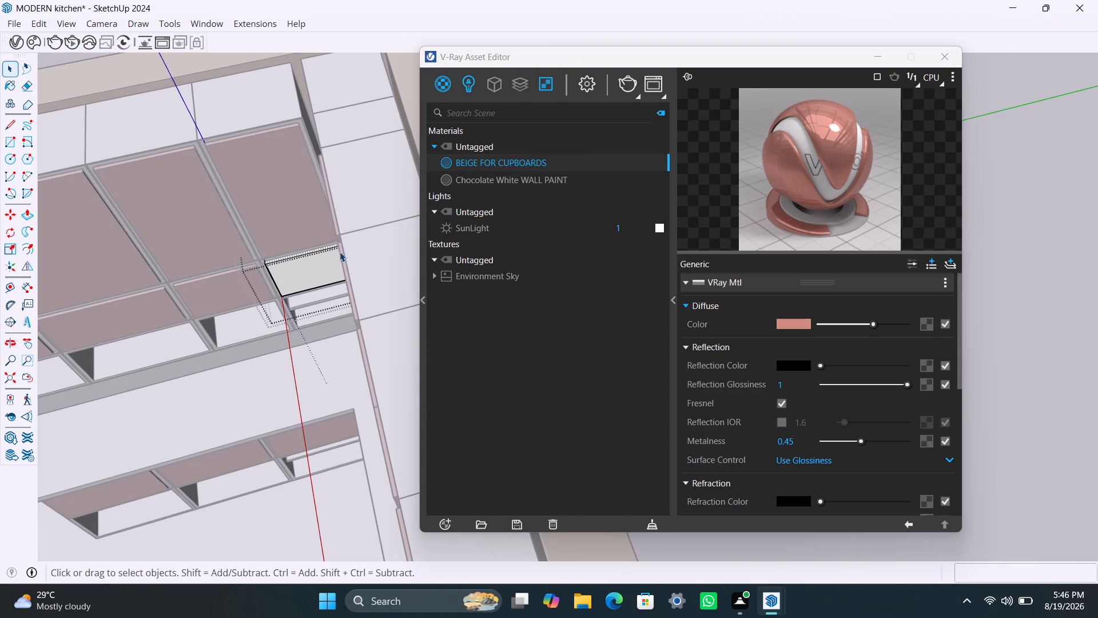
pyautogui.click(363, 143)
pyautogui.click(303, 266)
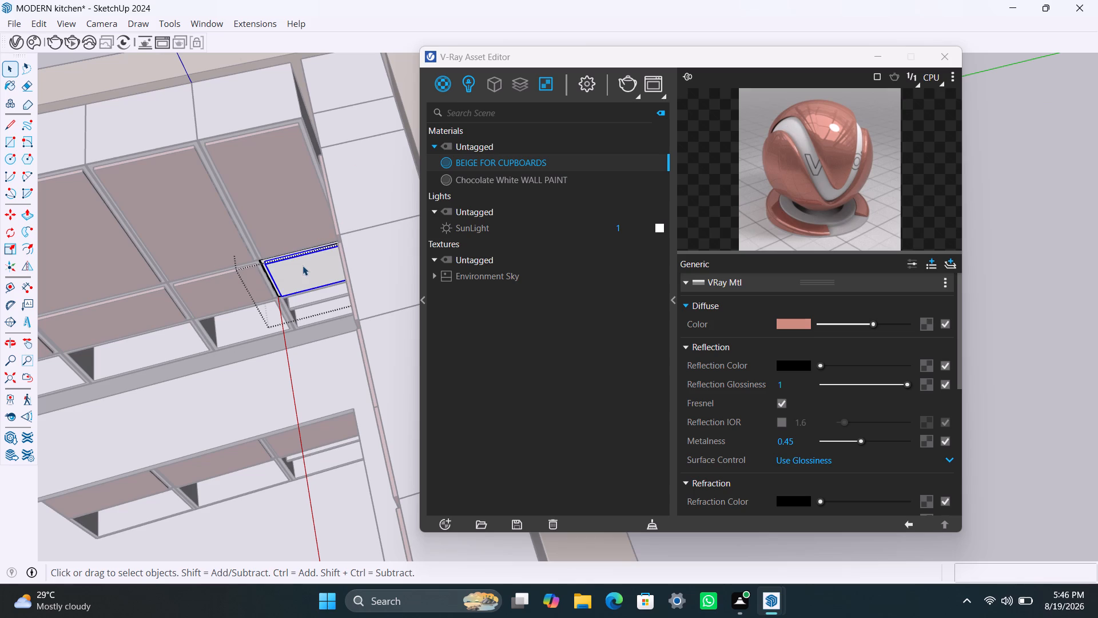
pyautogui.rightClick(481, 161)
pyautogui.click(502, 187)
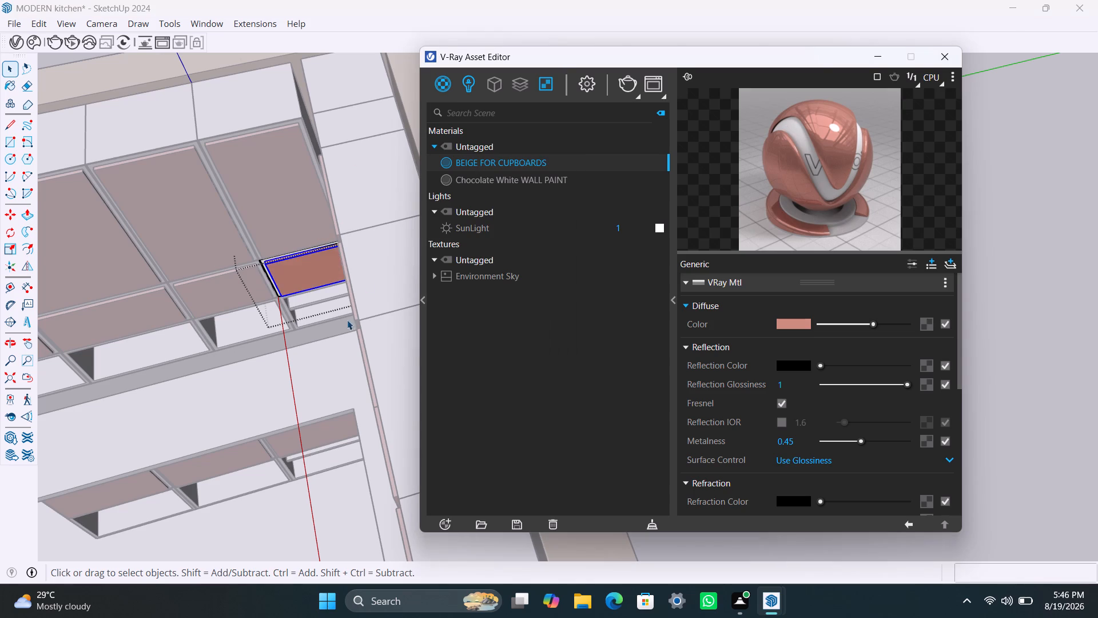
# Inspect the wall-cabinet and base-cabinet runs around the whole kitchen to check which surfaces carry the beige cupboard material.
pyautogui.scroll(-14, 345, 323)
pyautogui.scroll(-3, 260, 323)
pyautogui.click(348, 187)
pyautogui.scroll(3, 267, 331)
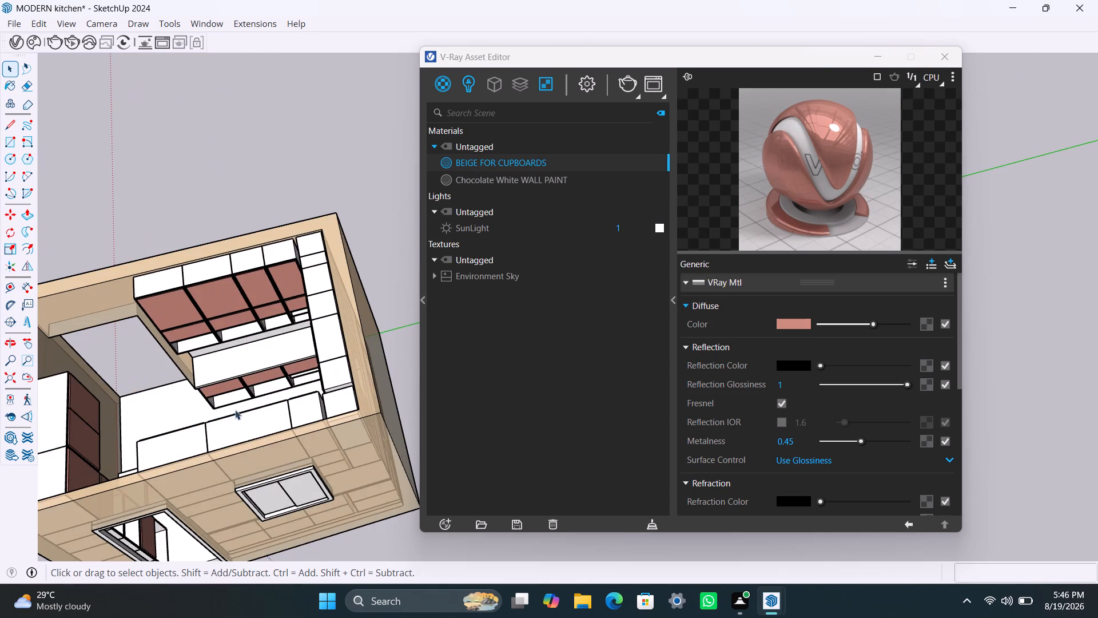
pyautogui.moveTo(238, 411); pyautogui.dragTo(367, 328, button='middle')
pyautogui.scroll(-10, 276, 402)
pyautogui.moveTo(273, 408); pyautogui.dragTo(368, 411, button='middle')
pyautogui.scroll(3, 292, 478)
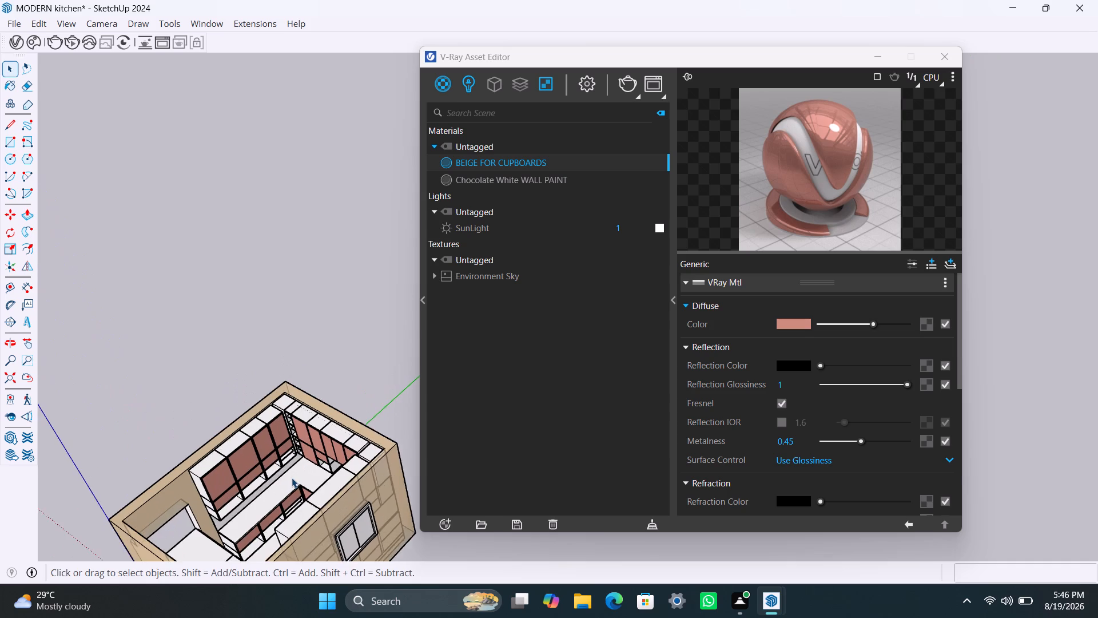
pyautogui.scroll(1, 292, 478)
pyautogui.moveTo(292, 478); pyautogui.dragTo(361, 344, button='middle')
pyautogui.scroll(4, 333, 362)
pyautogui.moveTo(310, 403); pyautogui.dragTo(372, 414, button='middle')
pyautogui.scroll(4, 297, 354)
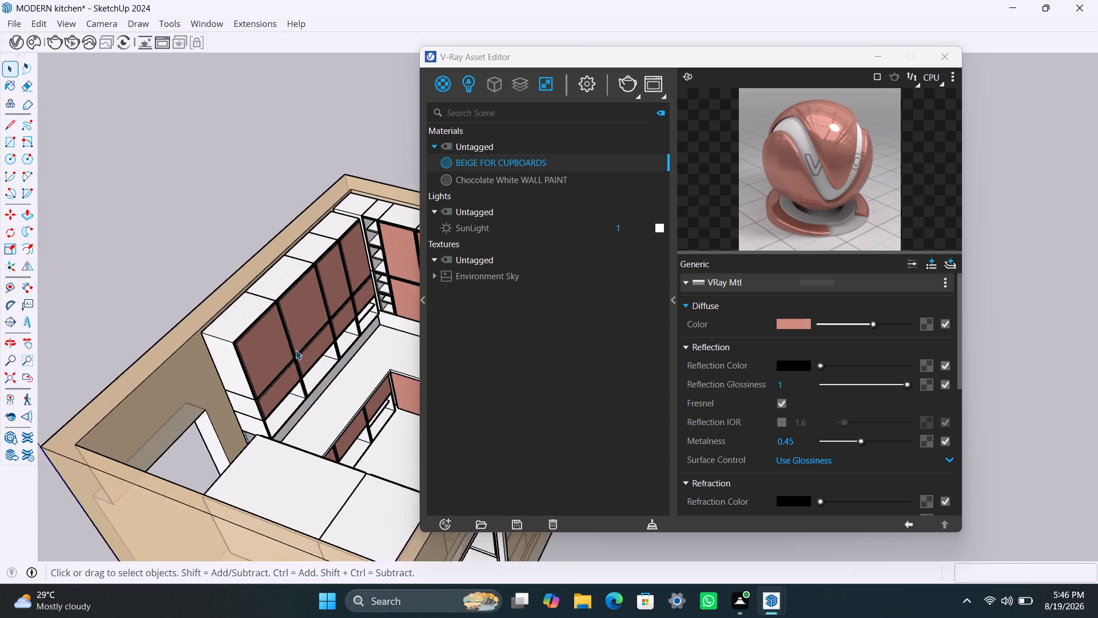
pyautogui.moveTo(292, 361); pyautogui.dragTo(35, 315, button='middle')
pyautogui.scroll(3, 130, 338)
pyautogui.moveTo(141, 362); pyautogui.dragTo(221, 367, button='middle')
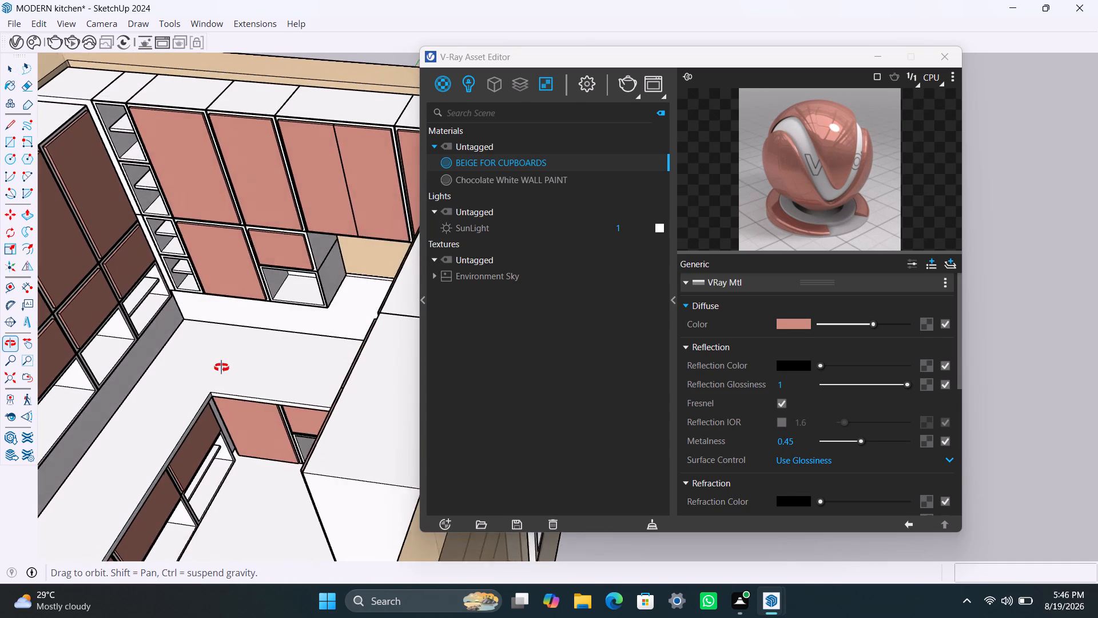
pyautogui.moveTo(221, 367); pyautogui.dragTo(343, 297, button='middle')
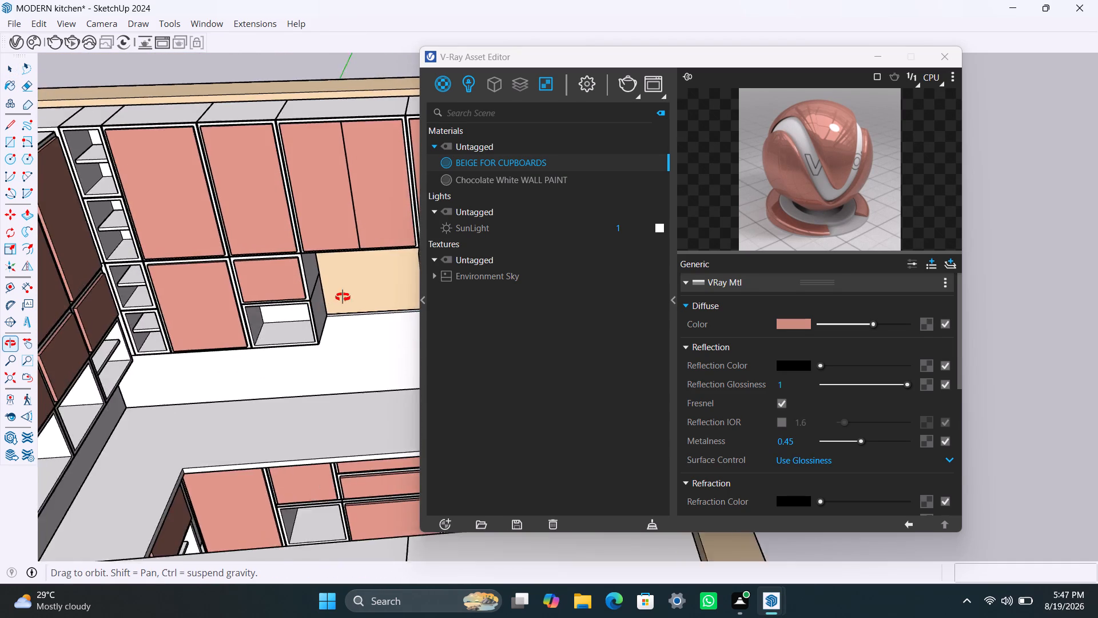
pyautogui.moveTo(343, 297); pyautogui.dragTo(162, 342, button='middle')
pyautogui.scroll(-2, 171, 326)
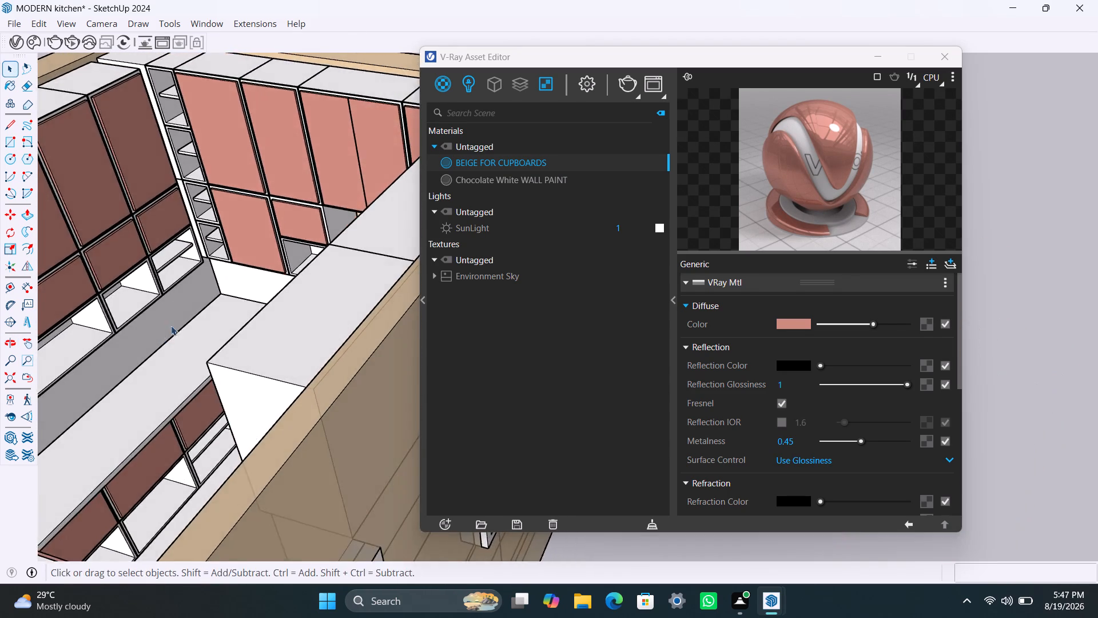
pyautogui.scroll(-3, 171, 326)
pyautogui.moveTo(164, 342); pyautogui.dragTo(0, 410, button='middle')
pyautogui.scroll(6, 174, 176)
pyautogui.moveTo(210, 255); pyautogui.dragTo(210, 255, button='middle')
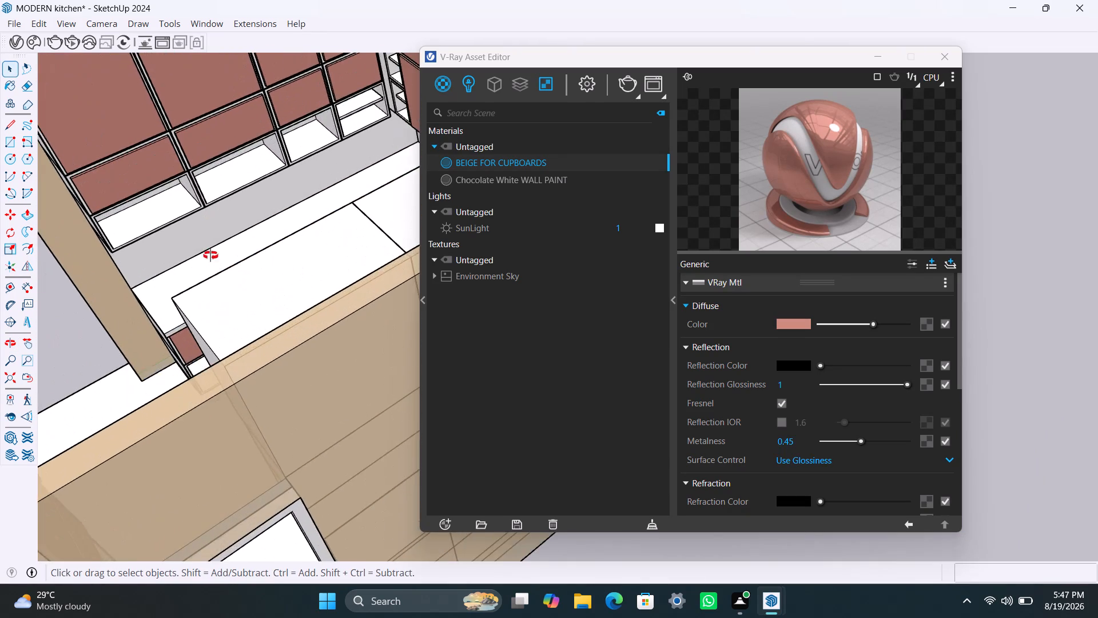
pyautogui.moveTo(210, 255); pyautogui.dragTo(299, 307, button='middle')
pyautogui.scroll(-8, 265, 300)
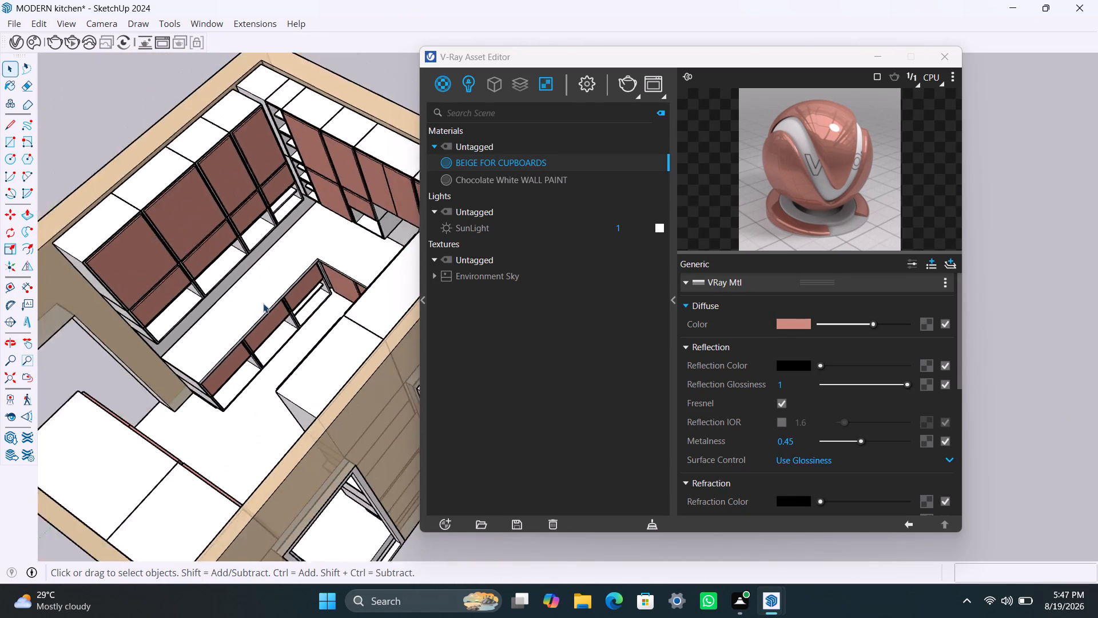
pyautogui.scroll(-3, 263, 303)
pyautogui.moveTo(246, 306); pyautogui.dragTo(237, 304, button='middle')
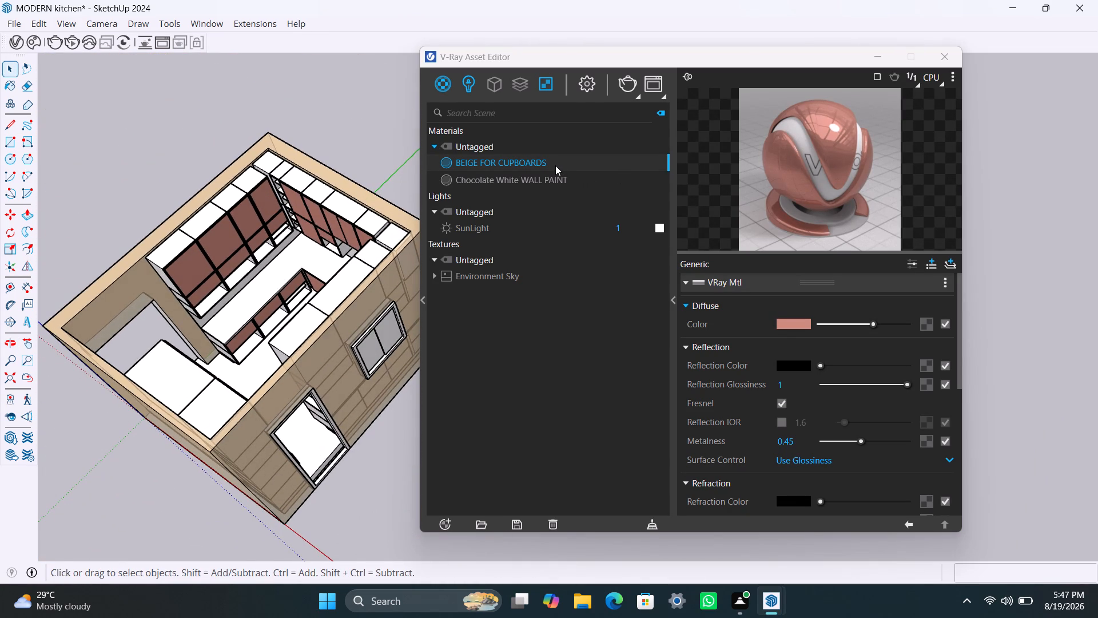
# Duplicate the BEIGE FOR CUPBOARDS material and name the copy WHITE FOR CUPBOARDS.
pyautogui.click(555, 165)
pyautogui.click(551, 165)
pyautogui.rightClick(554, 165)
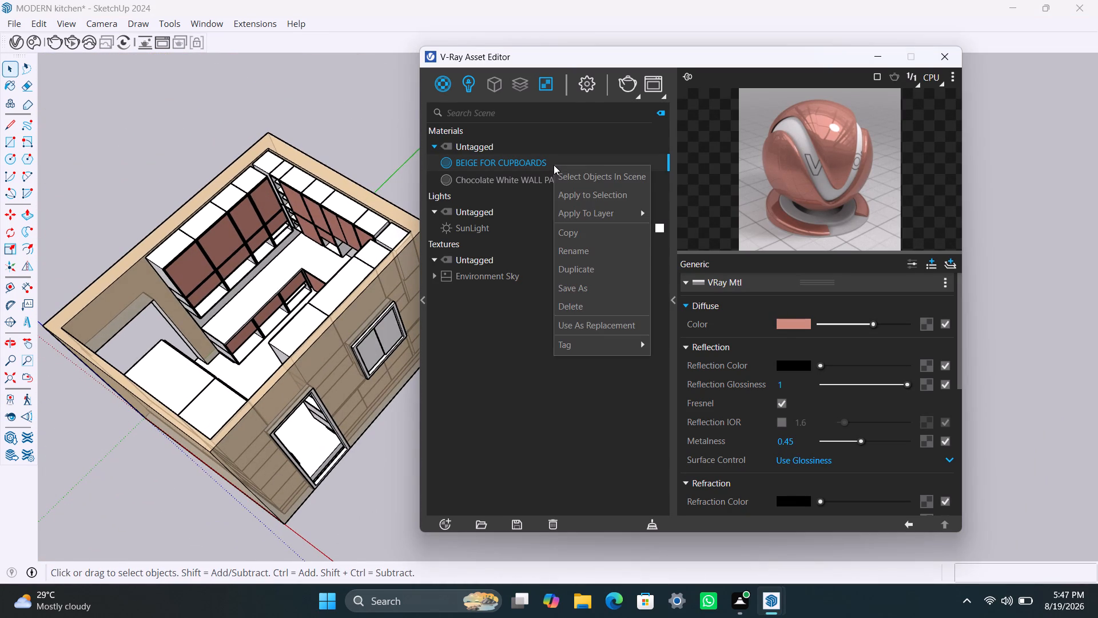
pyautogui.click(578, 266)
pyautogui.doubleClick(565, 177)
pyautogui.moveTo(565, 179); pyautogui.dragTo(565, 179)
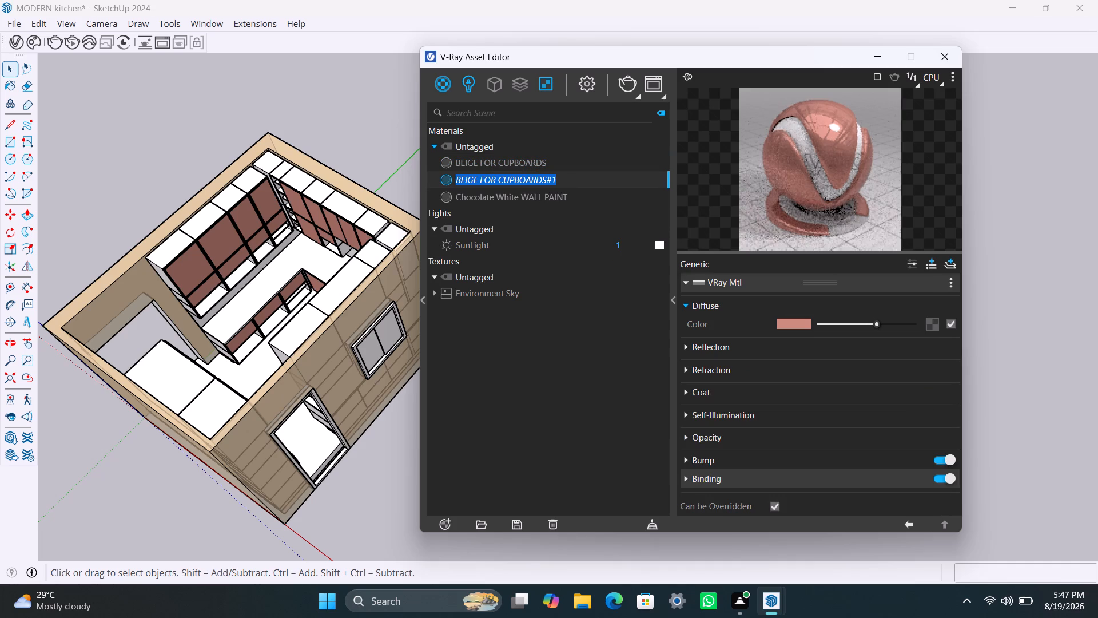
pyautogui.moveTo(565, 179); pyautogui.dragTo(505, 181)
pyautogui.click(568, 176)
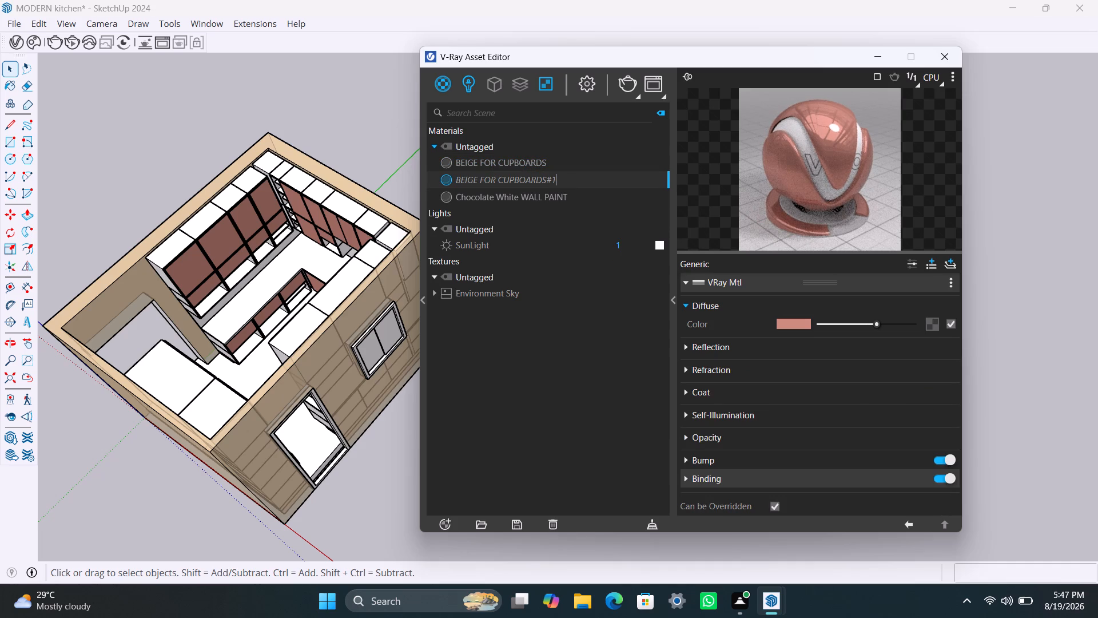
pyautogui.press('BackSpace')
pyautogui.press('BackSpace')
pyautogui.press('Left')
pyautogui.press('Left')
pyautogui.press('Left')
pyautogui.press('Left')
pyautogui.press('Left')
pyautogui.press('Left')
pyautogui.press('Left')
pyautogui.press('Left')
pyautogui.press('Left')
pyautogui.press('Left')
pyautogui.press('Left')
pyautogui.press('Left')
pyautogui.press('Left')
pyautogui.press('Left')
pyautogui.press('Left')
pyautogui.press('Left')
pyautogui.press('Left')
pyautogui.press('Left')
pyautogui.press('Left')
pyautogui.press('Left')
pyautogui.press('Right')
pyautogui.press('Right')
pyautogui.press('Right')
pyautogui.press('Right')
pyautogui.press('Right')
pyautogui.press('BackSpace')
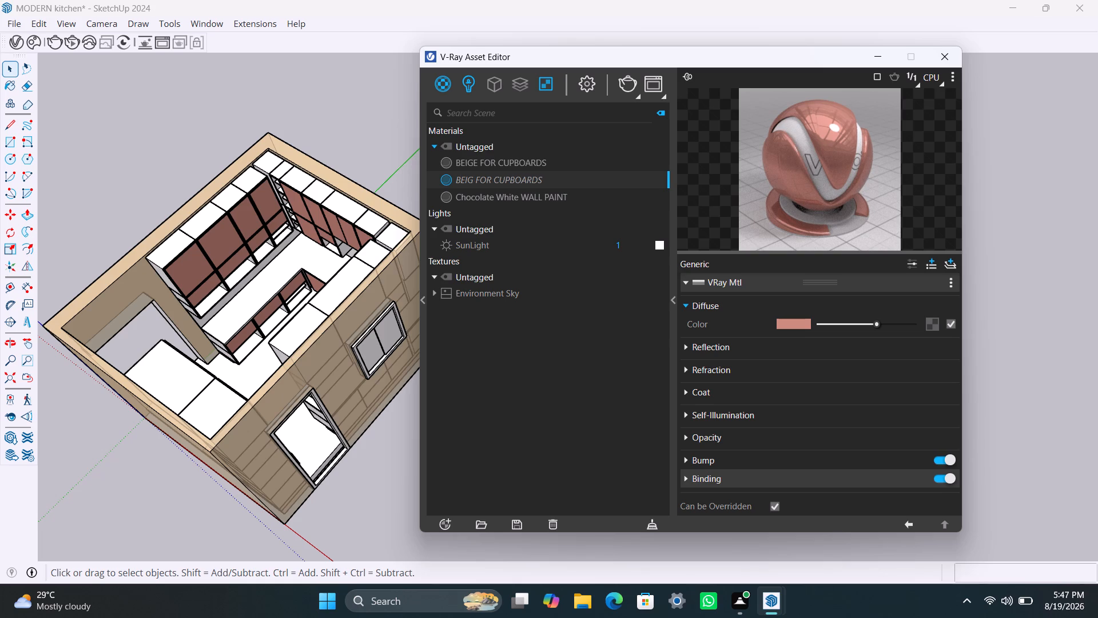
pyautogui.press('BackSpace')
pyautogui.press('BackSpace')
pyautogui.press('BackSpace')
pyautogui.press('BackSpace')
pyautogui.write('WHITE')
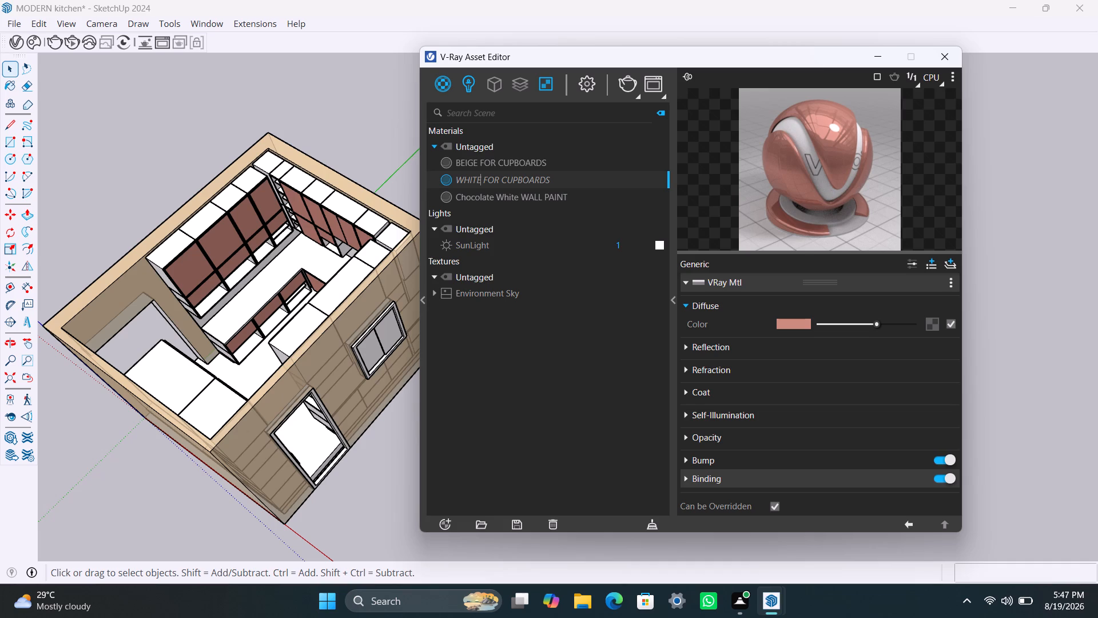
pyautogui.press('space')
# Set the WHITE FOR CUPBOARDS diffuse colour to a near-white of about R 0.941, G 0.919, B 0.914.
pyautogui.click(786, 322)
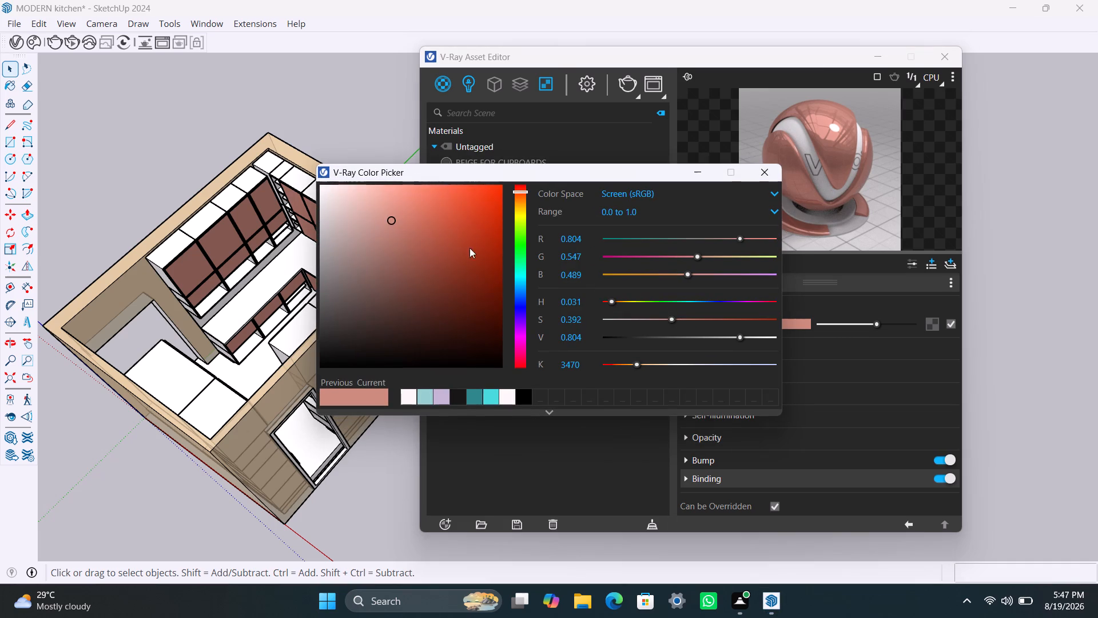
pyautogui.moveTo(388, 219); pyautogui.dragTo(325, 196)
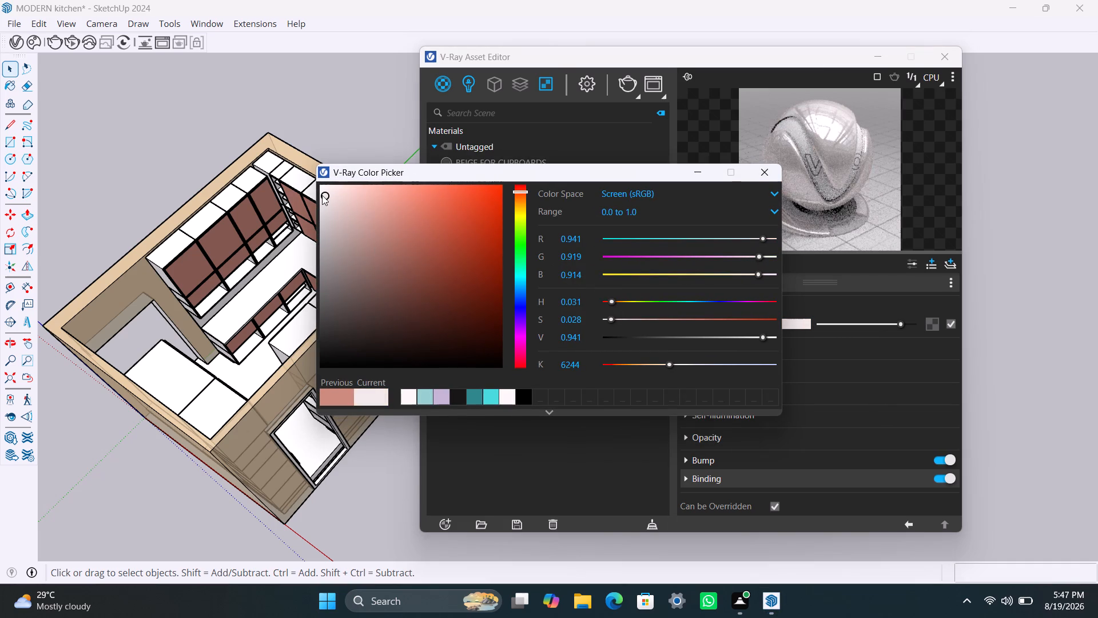
pyautogui.click(694, 174)
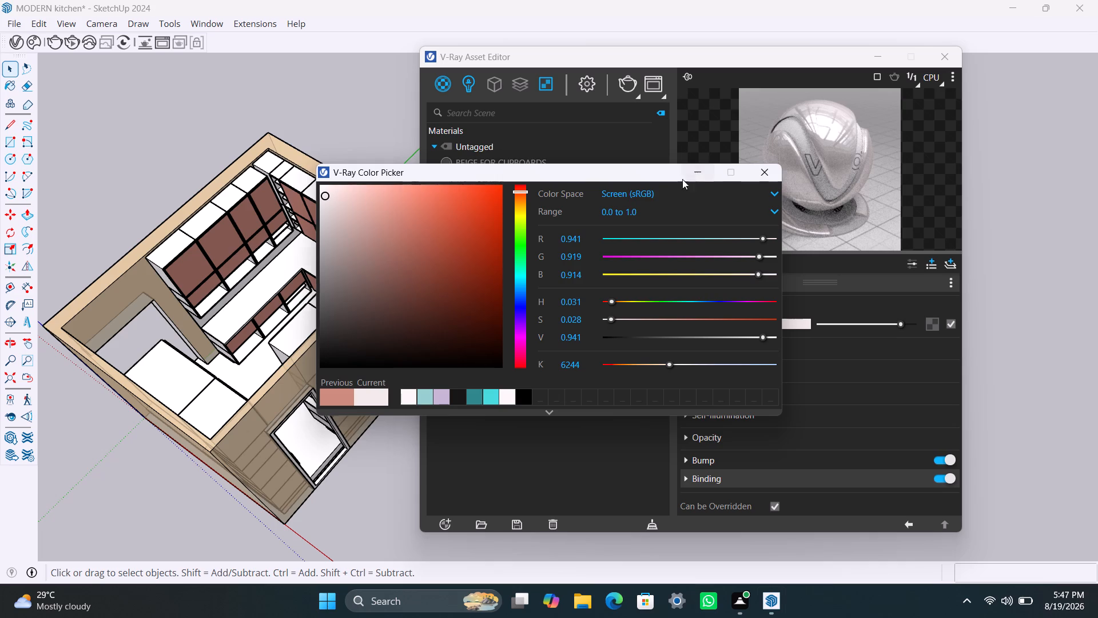
# Apply WHITE FOR CUPBOARDS to the body of the first tall wall cabinet, at the end nearest the wall opening.
pyautogui.scroll(6, 202, 290)
pyautogui.click(164, 232)
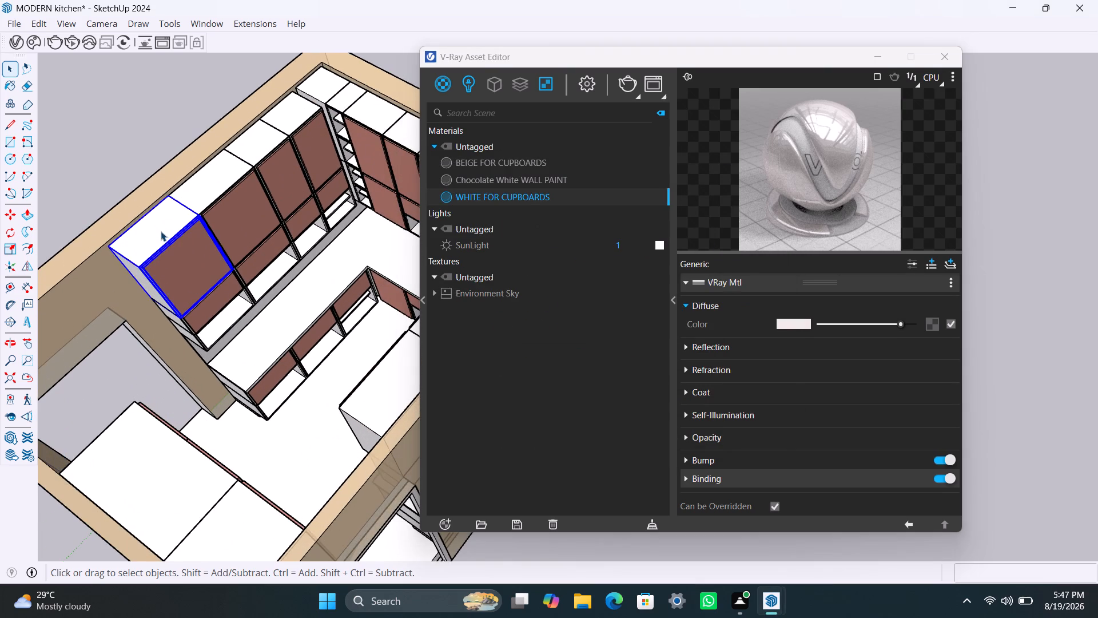
pyautogui.doubleClick(161, 231)
pyautogui.click(161, 231)
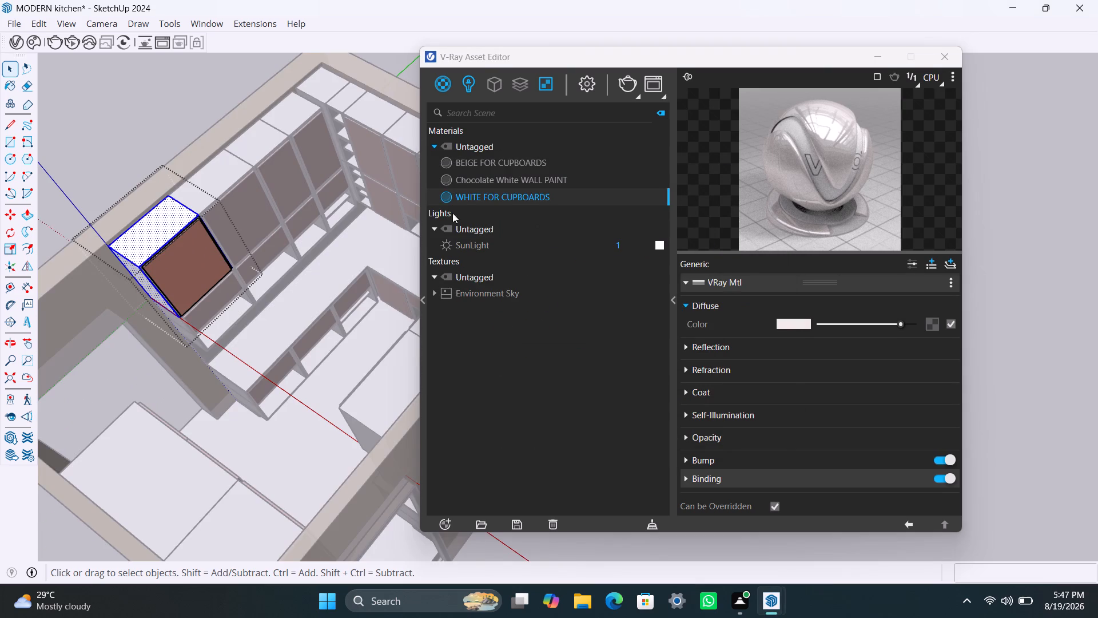
pyautogui.rightClick(535, 195)
pyautogui.click(582, 228)
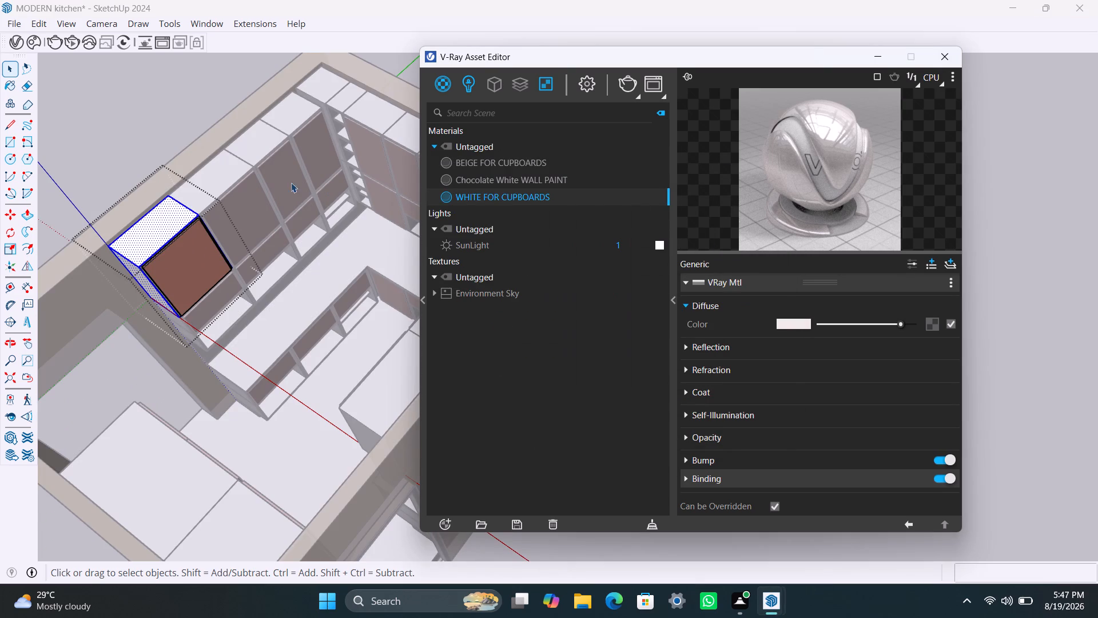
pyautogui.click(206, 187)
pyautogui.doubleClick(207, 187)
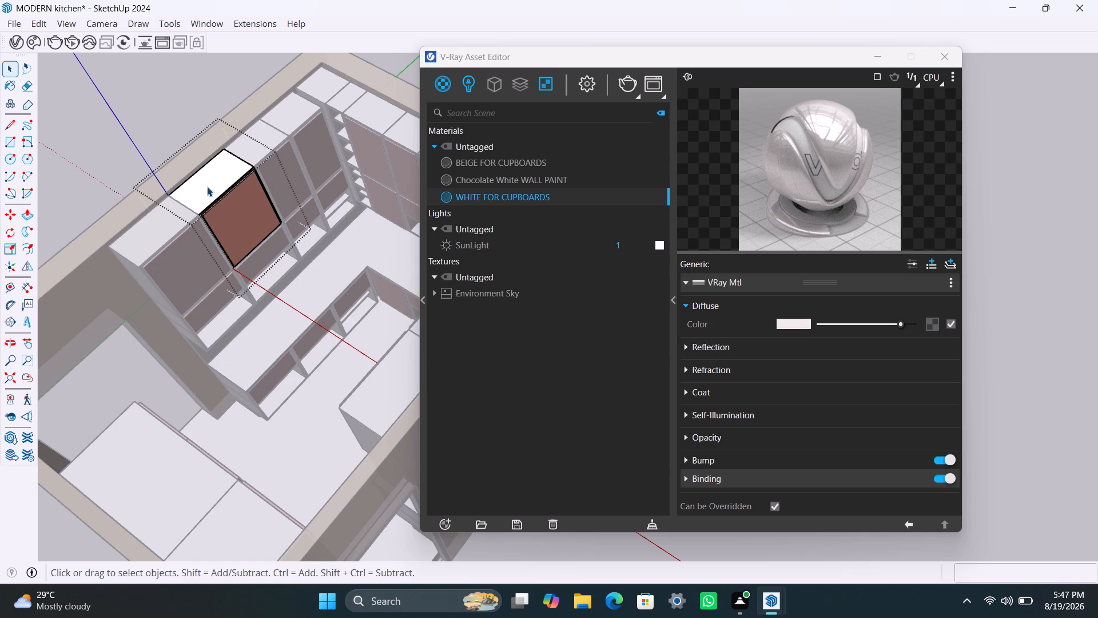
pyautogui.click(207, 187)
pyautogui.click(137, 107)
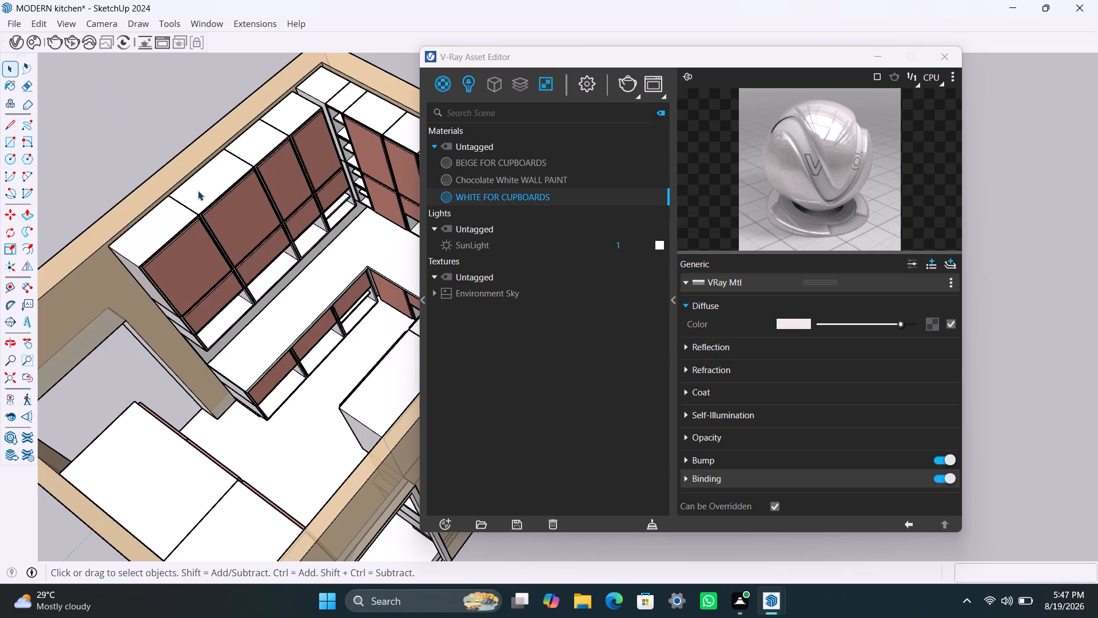
# Apply WHITE FOR CUPBOARDS to the top face of the second tall wall cabinet in the same row.
pyautogui.click(213, 194)
pyautogui.doubleClick(213, 187)
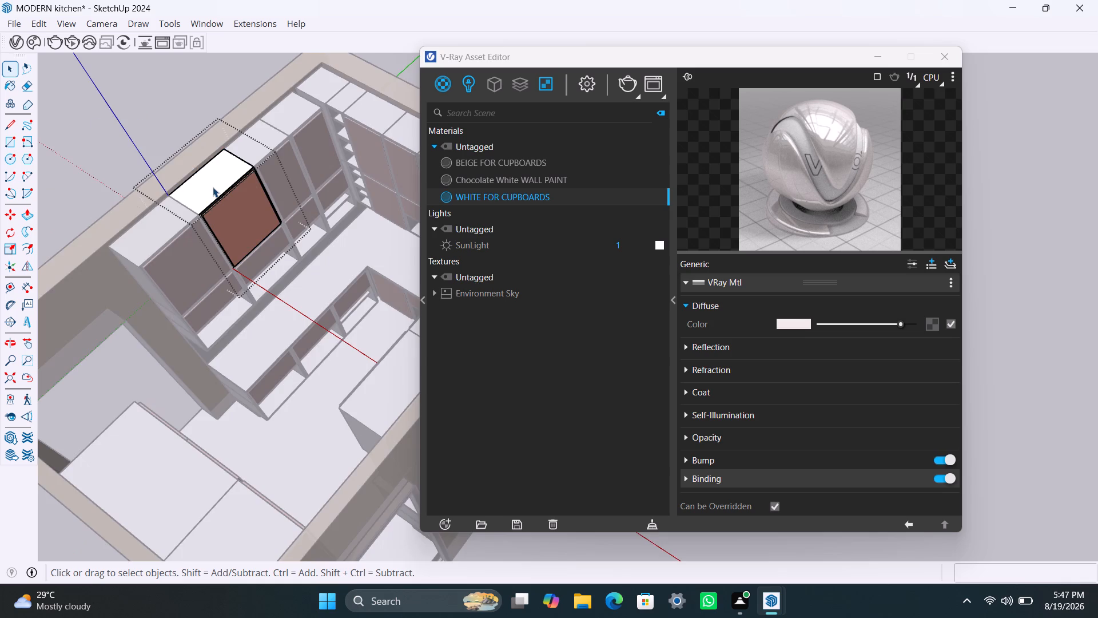
pyautogui.scroll(9, 213, 187)
pyautogui.doubleClick(214, 172)
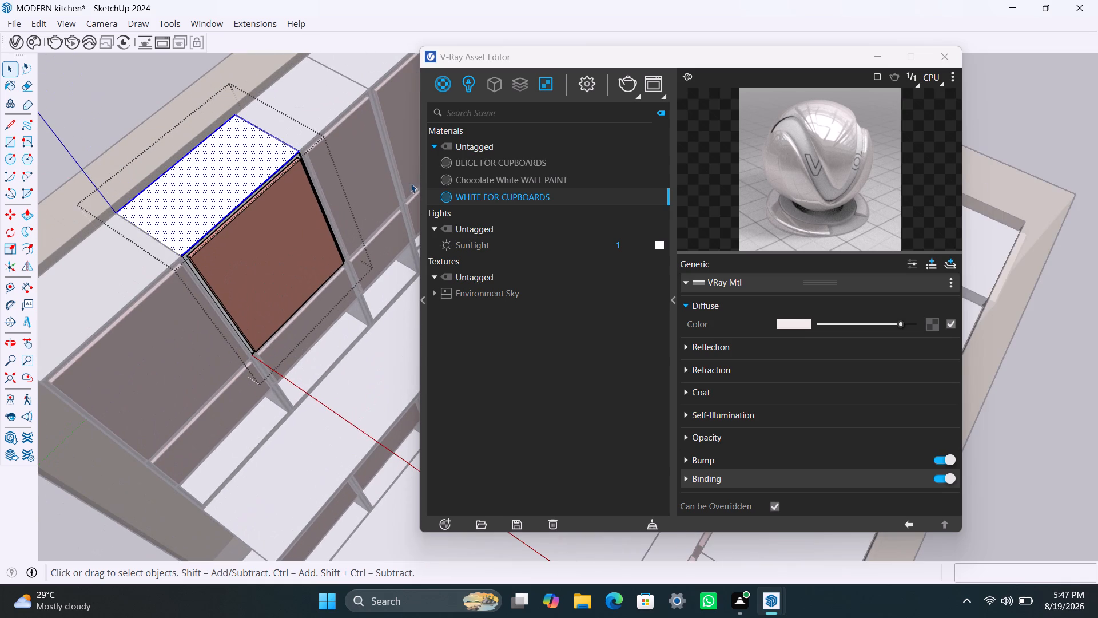
pyautogui.rightClick(531, 196)
pyautogui.click(559, 226)
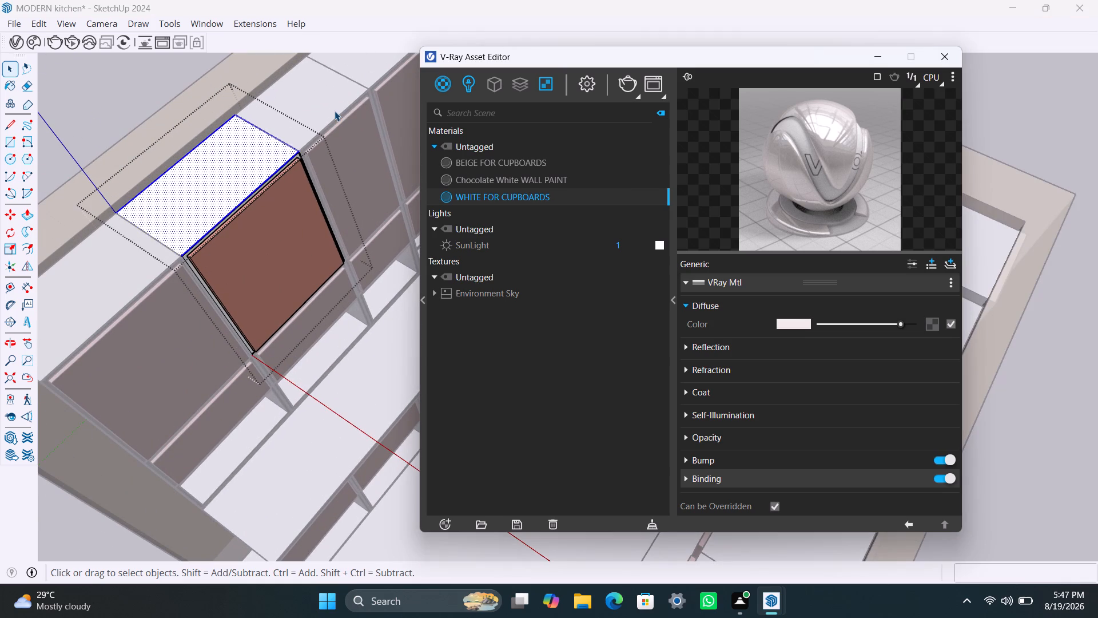
# Apply WHITE FOR CUPBOARDS to the body of the third tall wall cabinet in the same row.
pyautogui.doubleClick(335, 111)
pyautogui.doubleClick(326, 108)
pyautogui.doubleClick(326, 108)
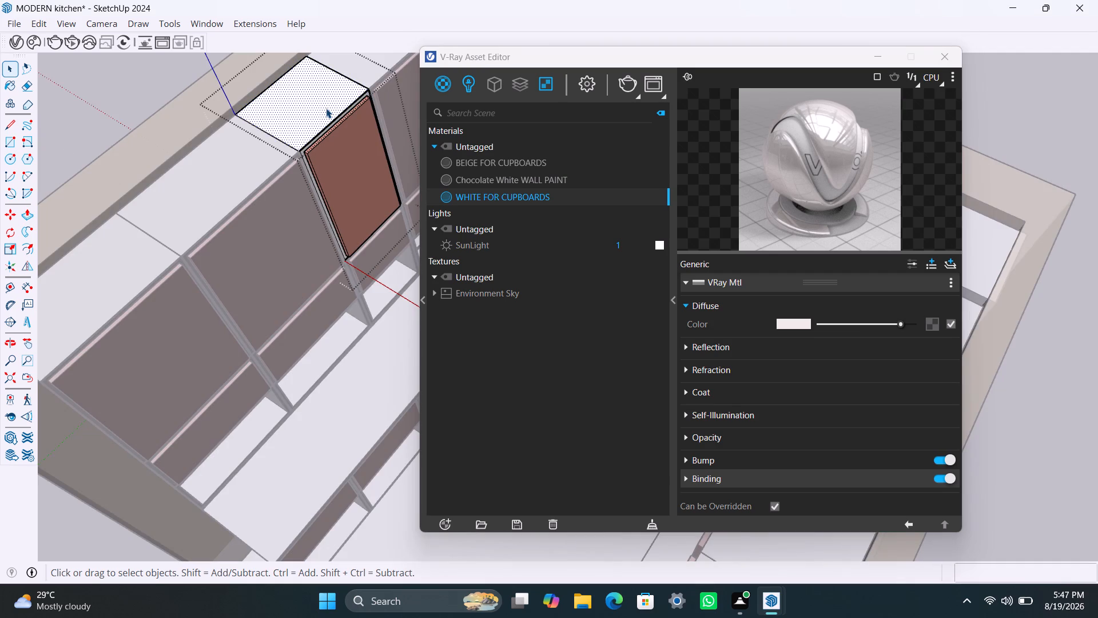
pyautogui.click(326, 108)
pyautogui.tripleClick(326, 108)
pyautogui.click(326, 108)
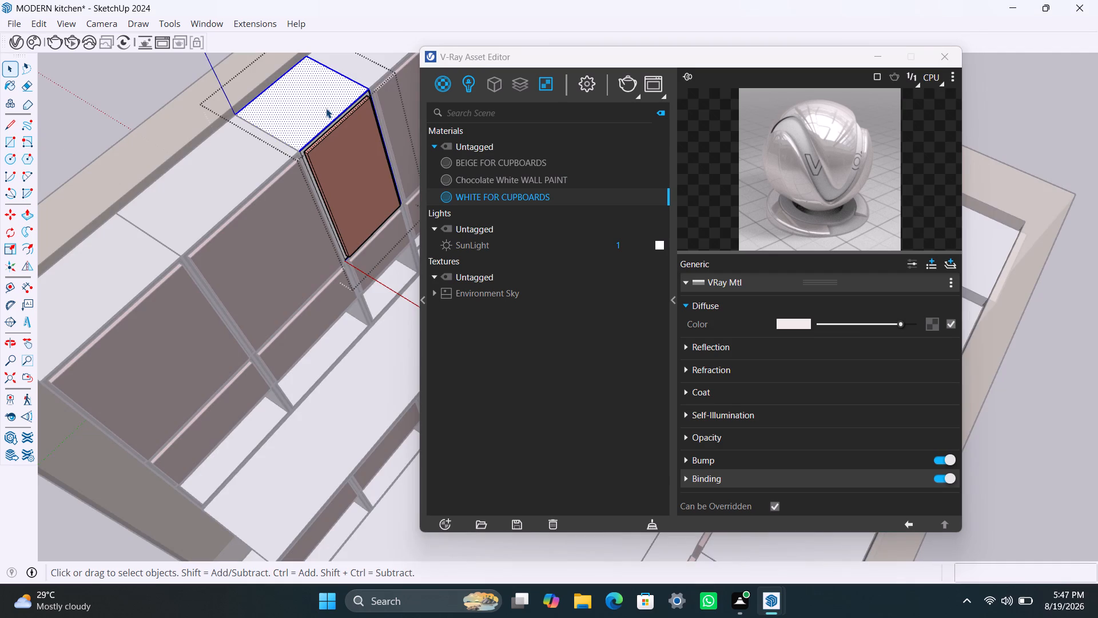
pyautogui.rightClick(515, 192)
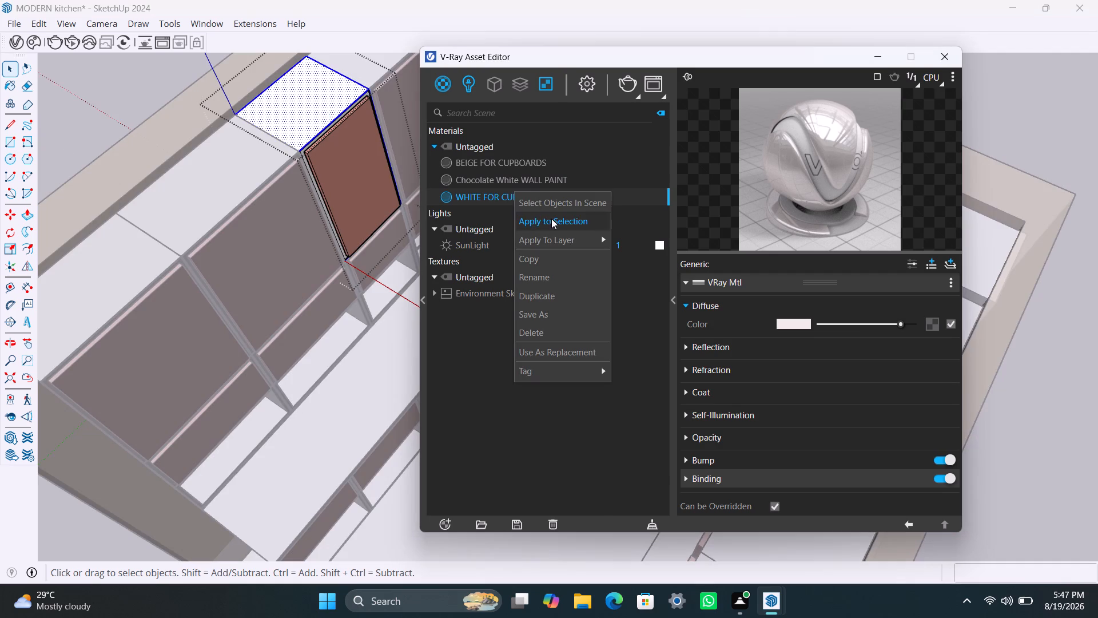
pyautogui.click(552, 220)
# Apply WHITE FOR CUPBOARDS to the fourth tall wall cabinet, beside the corner shelves.
pyautogui.tripleClick(381, 61)
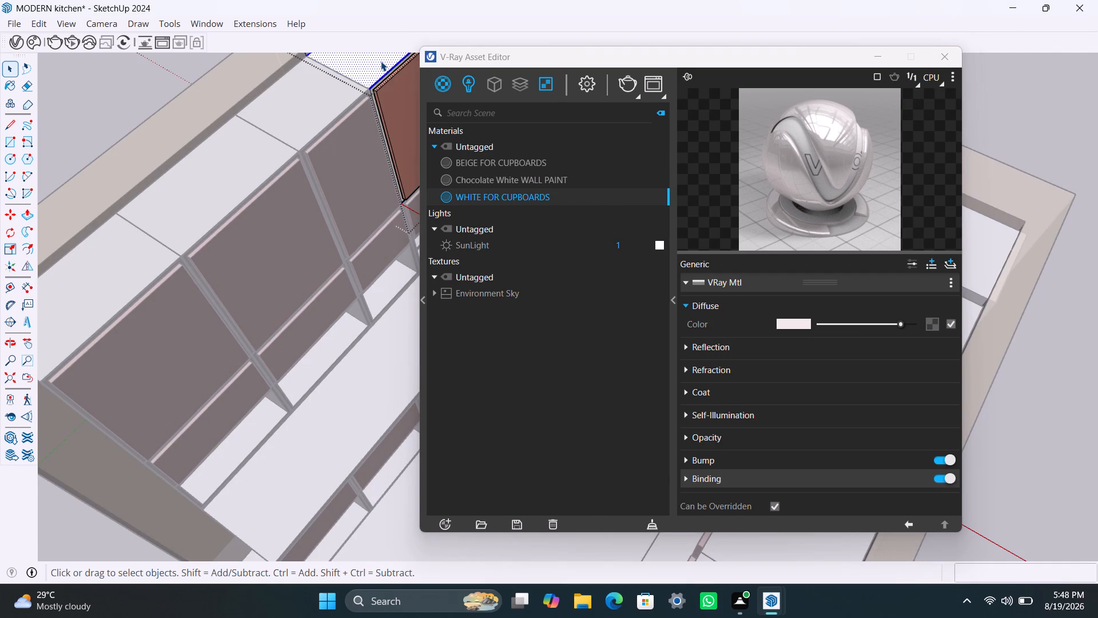
pyautogui.rightClick(487, 194)
pyautogui.click(506, 220)
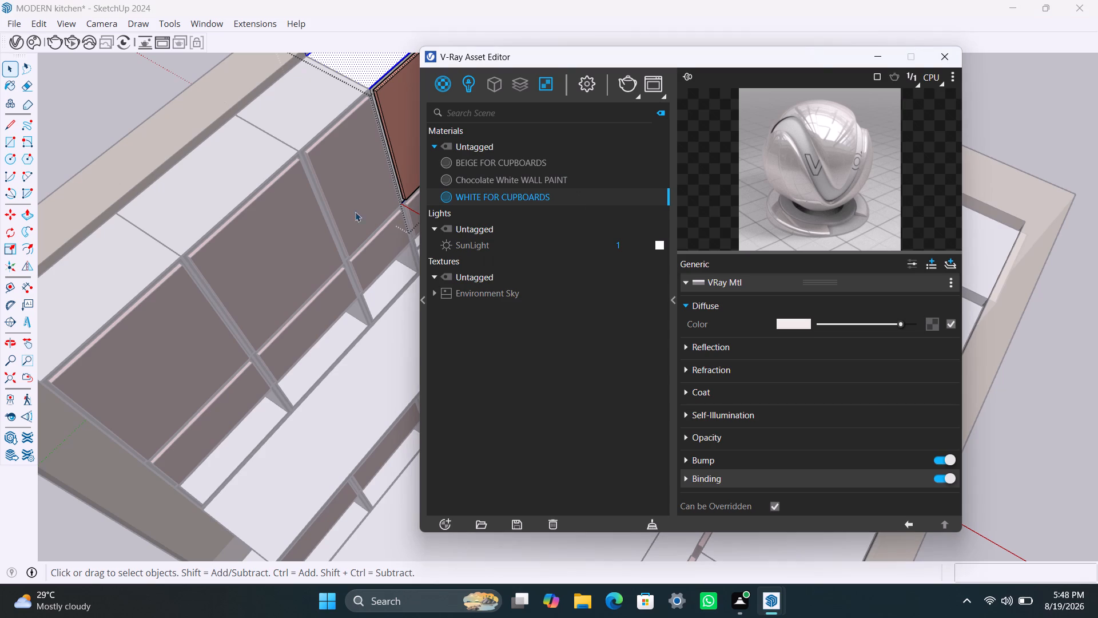
# Leave the cabinet group and examine the white finish on the tall wall cabinets against the rest of the kitchen.
pyautogui.scroll(-9, 324, 238)
pyautogui.moveTo(312, 264); pyautogui.dragTo(270, 312, button='middle')
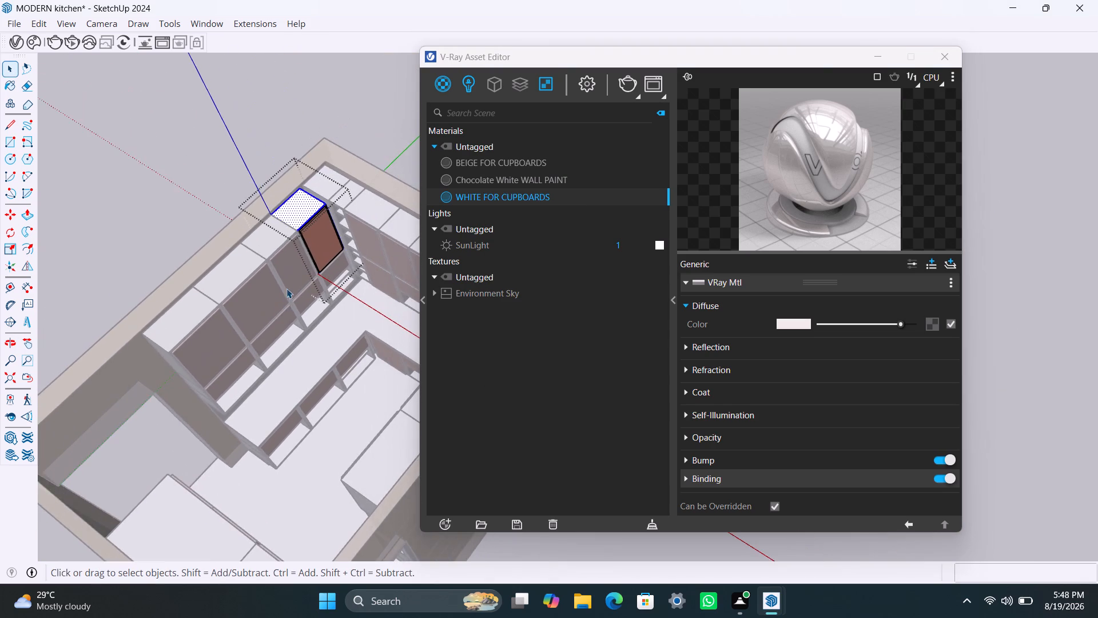
pyautogui.scroll(3, 288, 286)
pyautogui.tripleClick(347, 152)
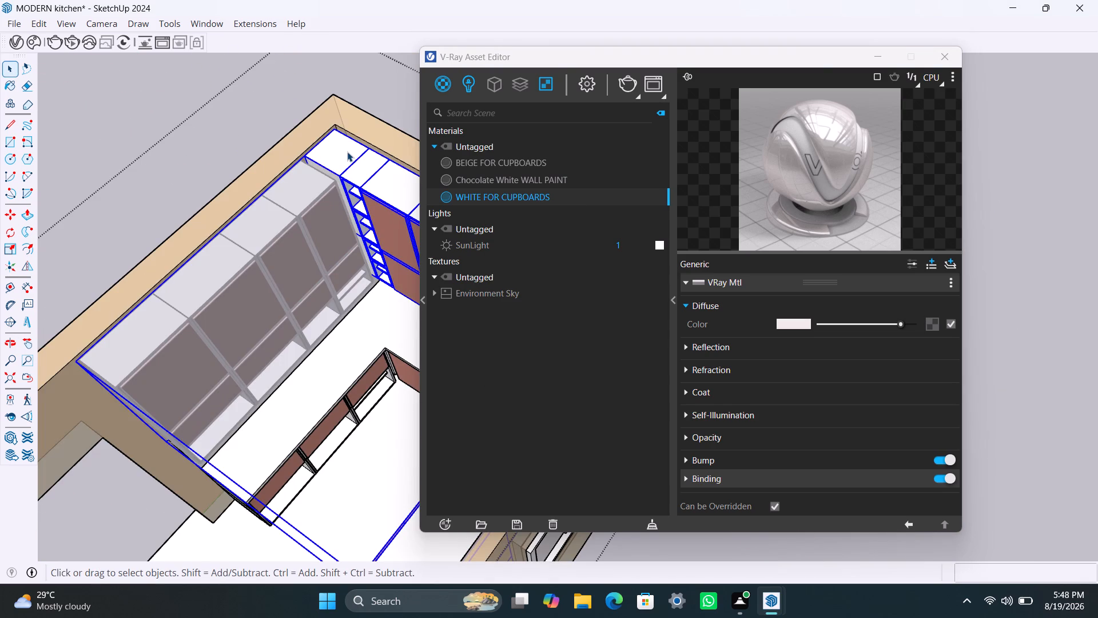
pyautogui.scroll(-9, 347, 151)
pyautogui.moveTo(324, 240); pyautogui.dragTo(267, 221, button='middle')
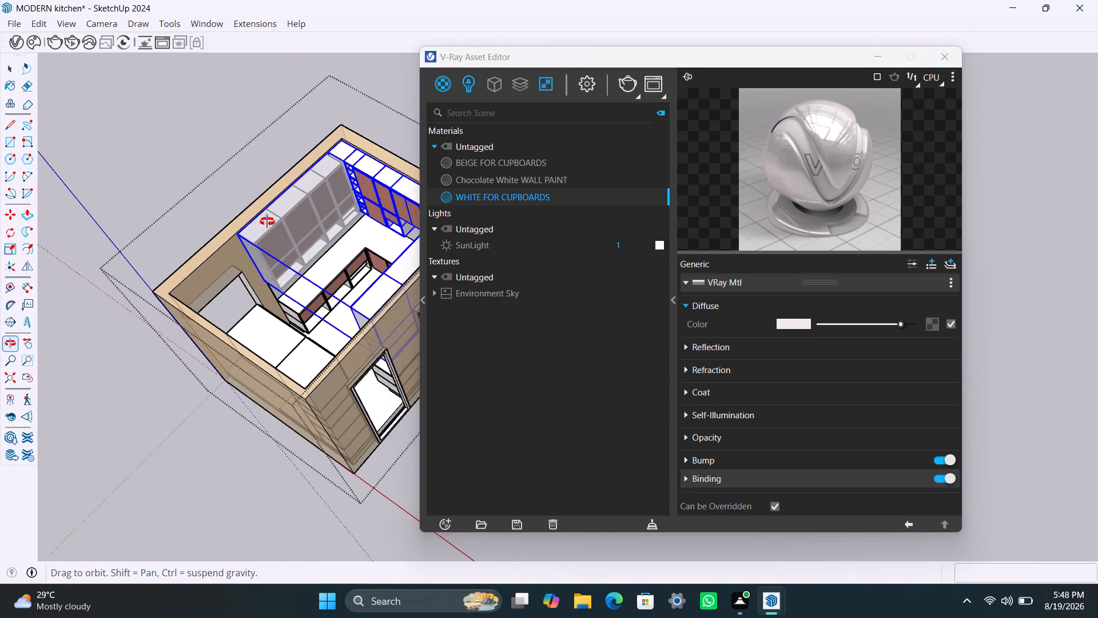
pyautogui.moveTo(267, 221); pyautogui.dragTo(247, 214, button='middle')
pyautogui.doubleClick(200, 102)
pyautogui.scroll(2, 319, 251)
pyautogui.moveTo(316, 237); pyautogui.dragTo(287, 228, button='middle')
# Darken the diffuse color of WHITE FOR CUPBOARDS to a soft off-white, R 0.855, G 0.835, B 0.831.
pyautogui.click(548, 198)
pyautogui.rightClick(549, 198)
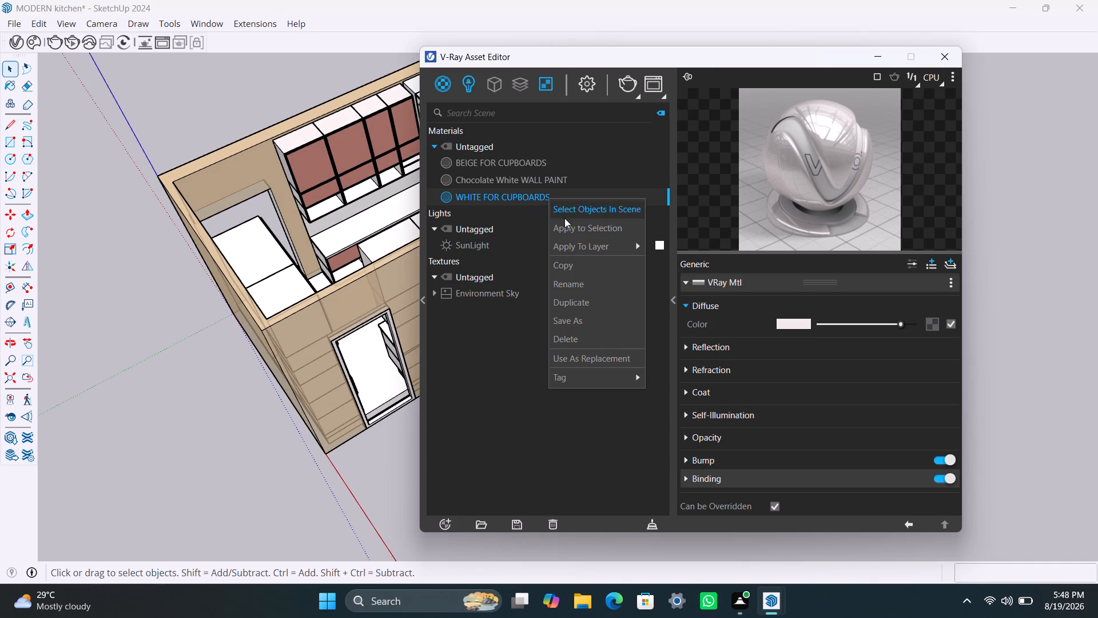
pyautogui.click(804, 326)
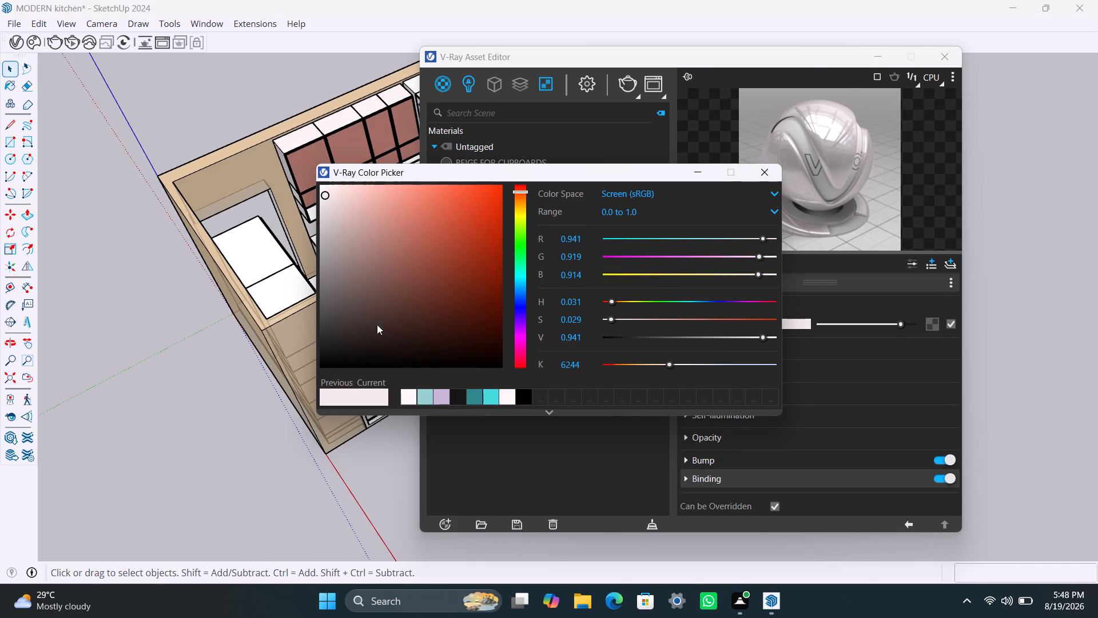
pyautogui.click(340, 315)
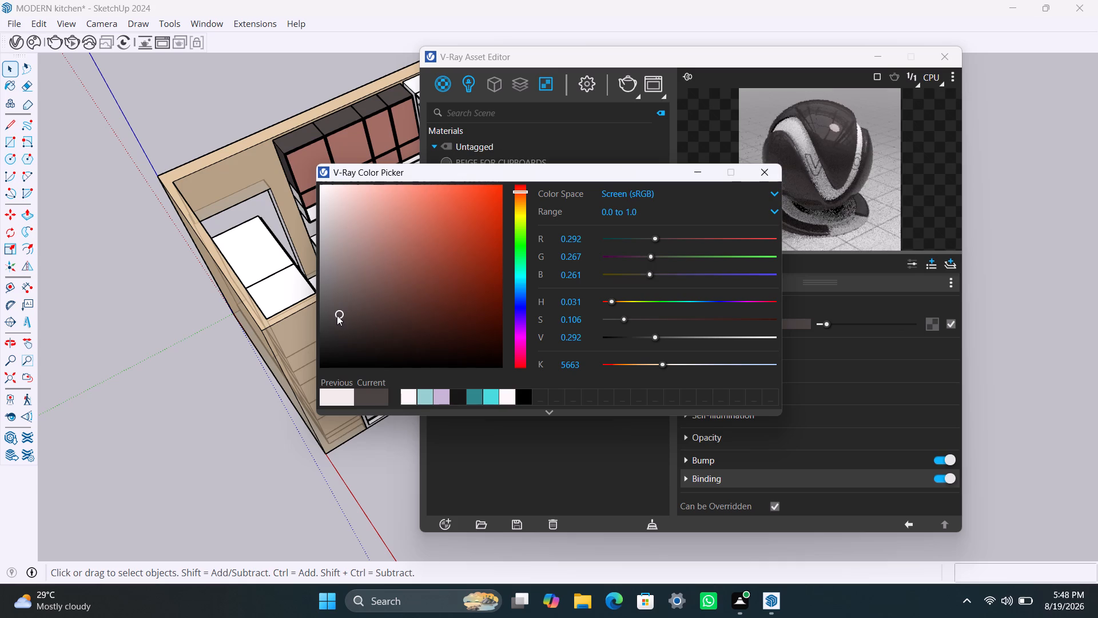
pyautogui.click(331, 300)
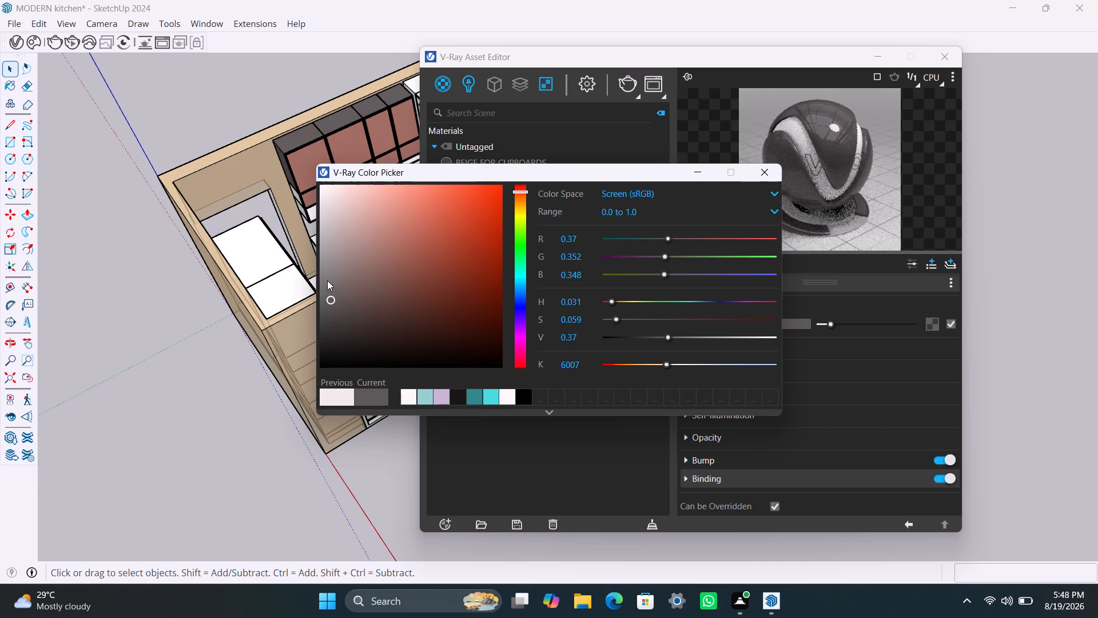
pyautogui.click(325, 280)
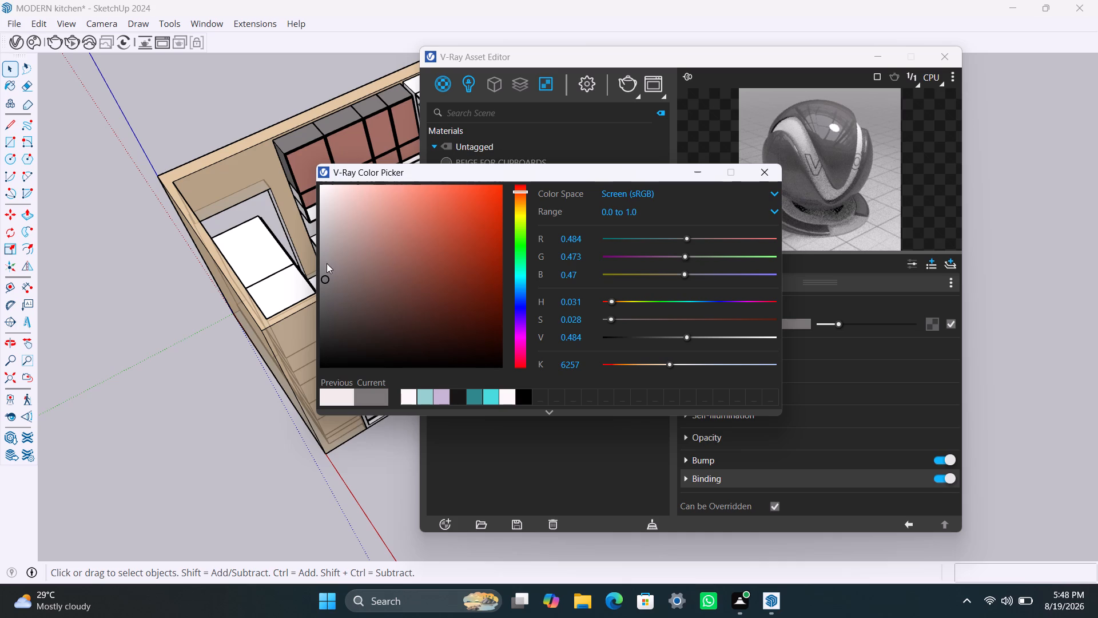
pyautogui.click(327, 260)
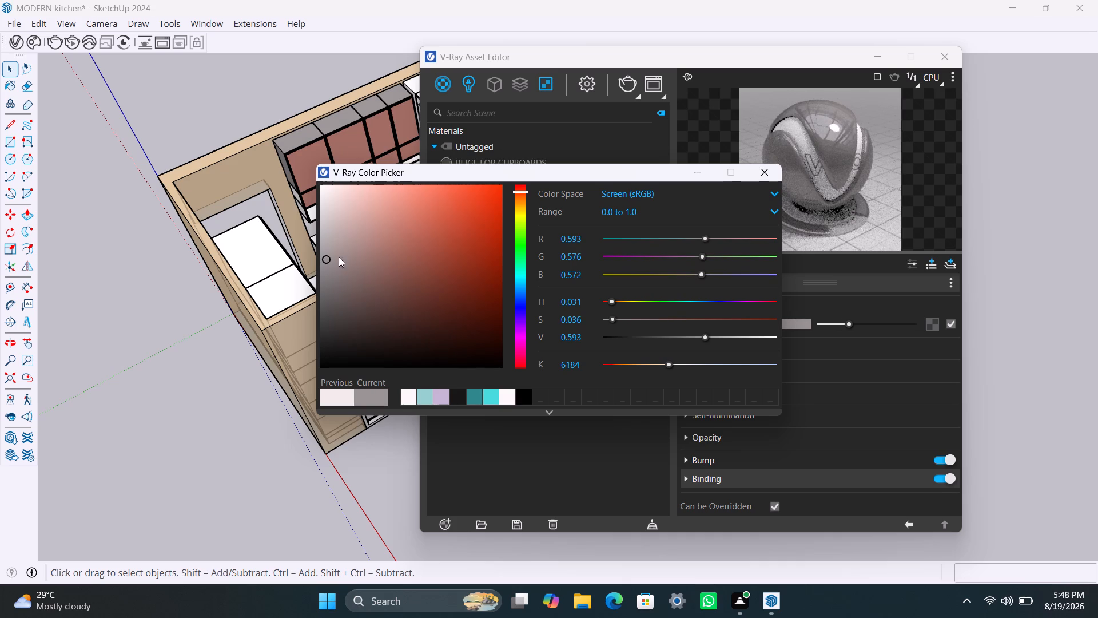
pyautogui.click(333, 249)
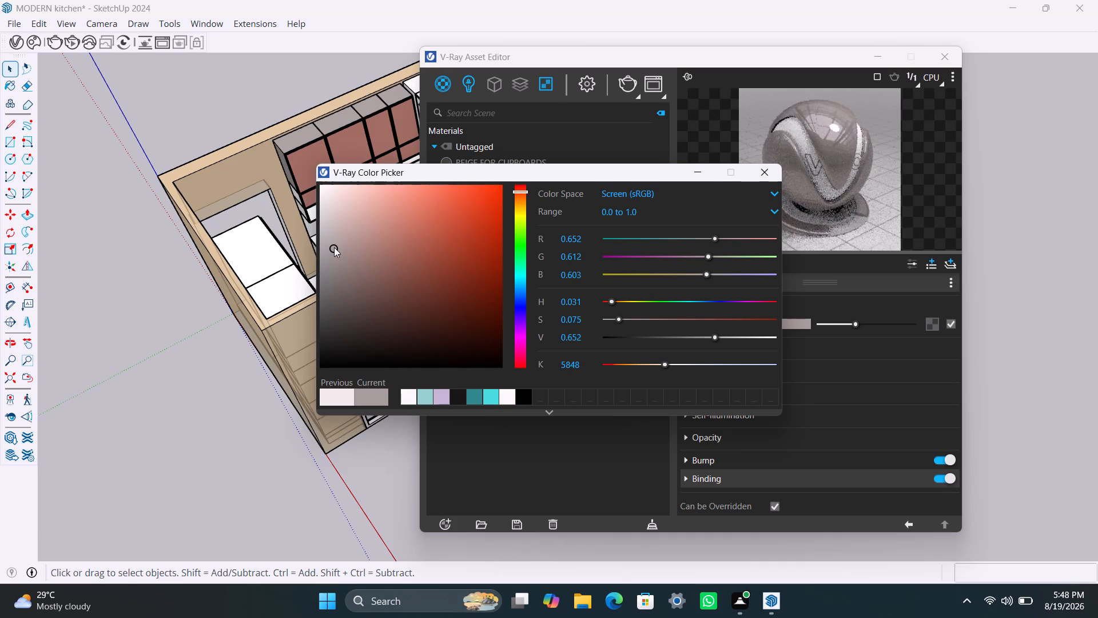
pyautogui.click(328, 237)
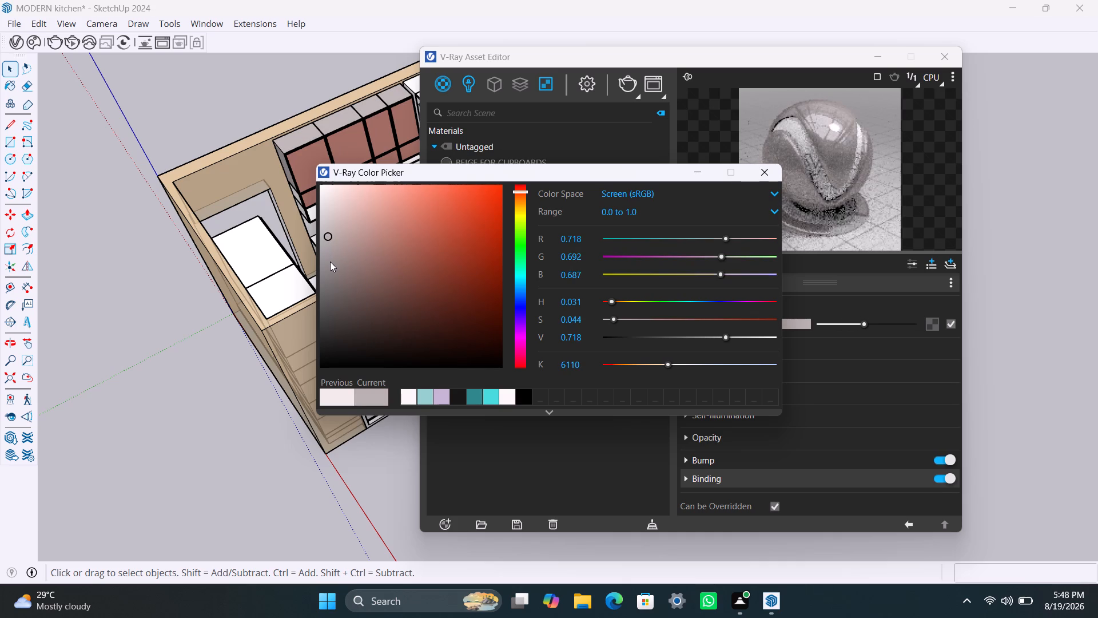
pyautogui.scroll(-2, 330, 262)
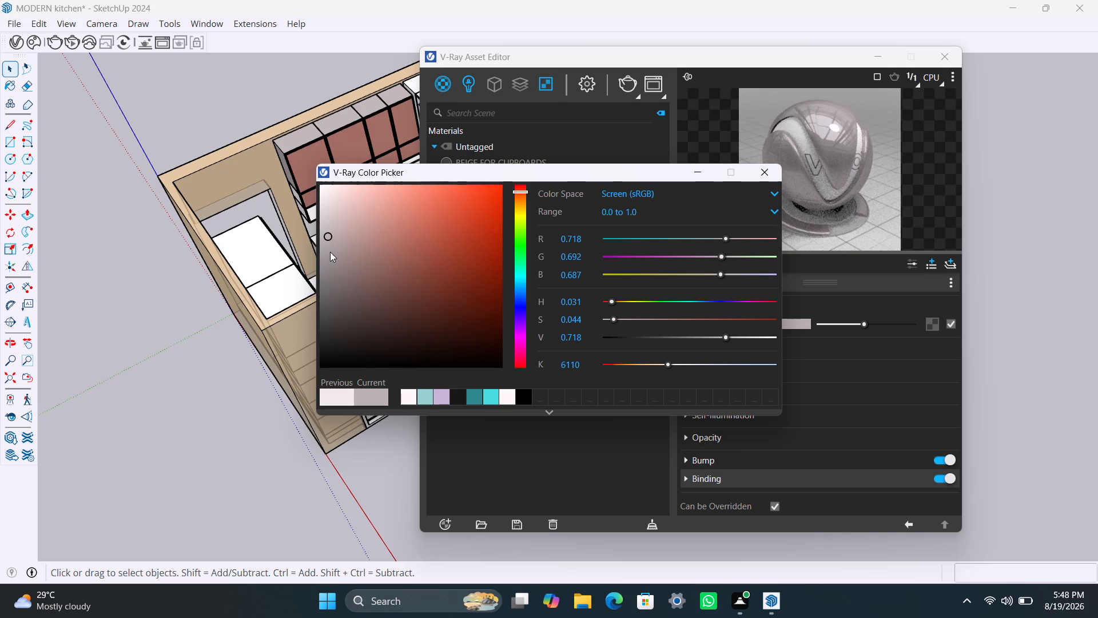
pyautogui.scroll(-1, 331, 251)
pyautogui.scroll(2, 325, 246)
pyautogui.click(327, 225)
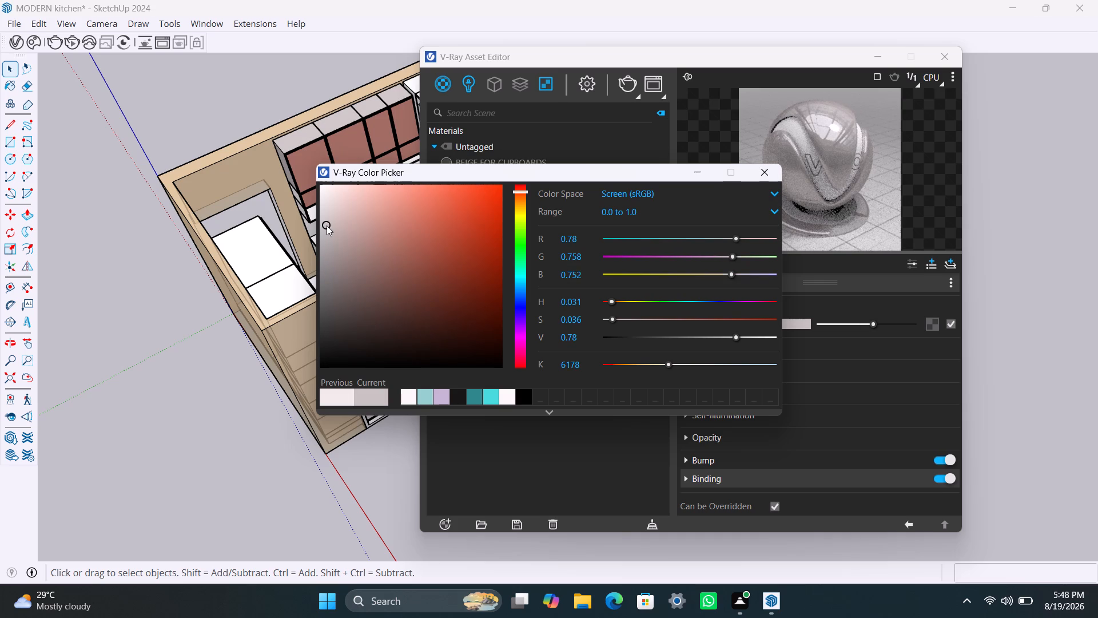
pyautogui.click(325, 212)
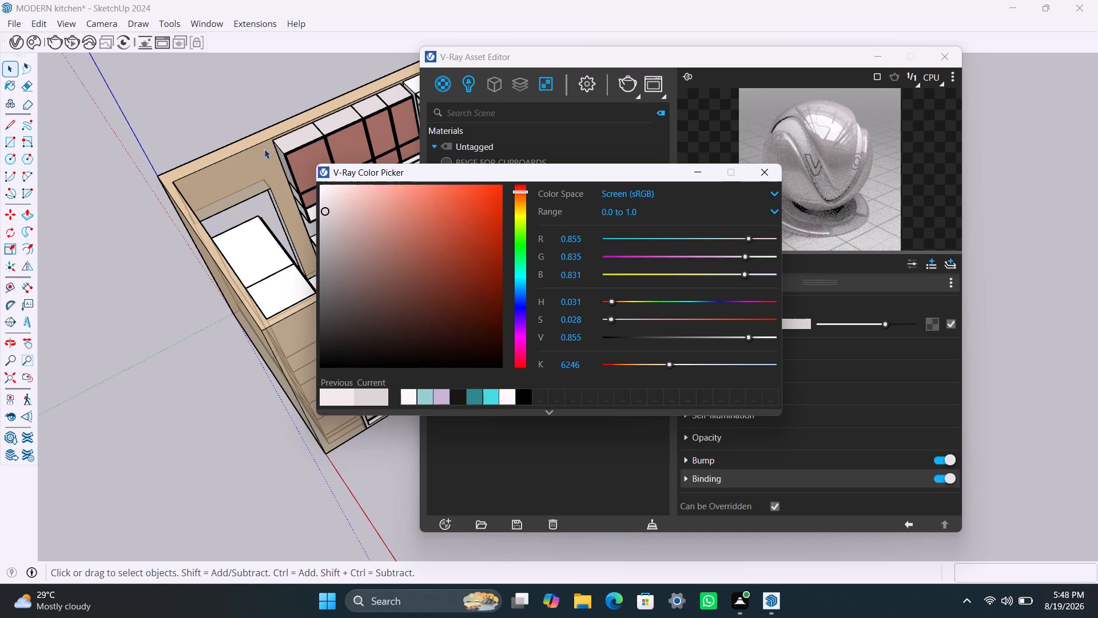
pyautogui.click(700, 176)
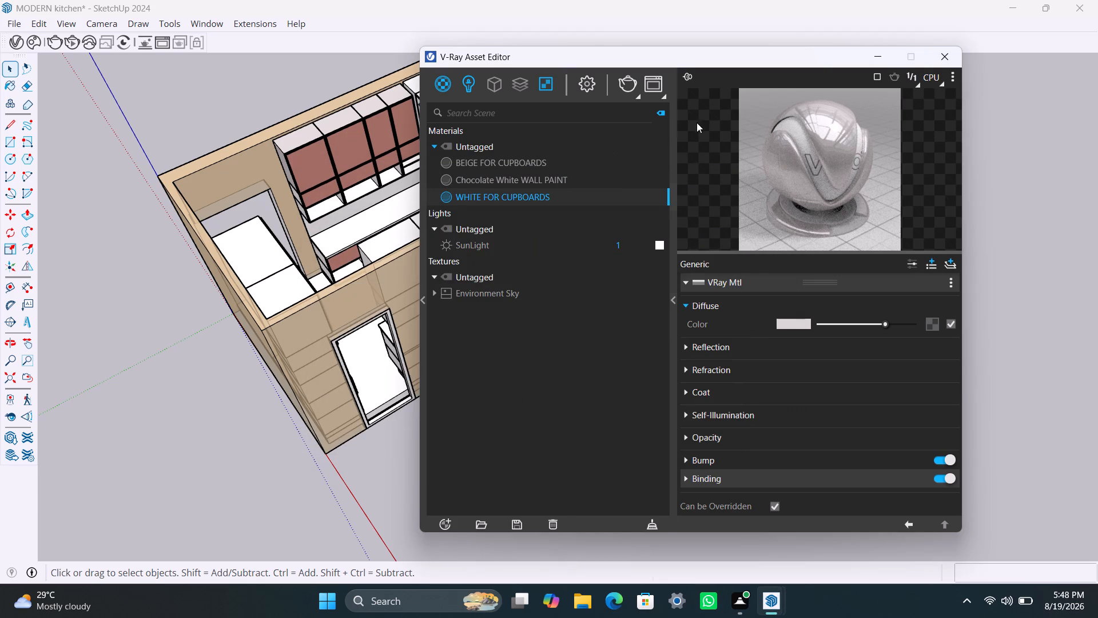
# Apply WHITE FOR CUPBOARDS to the corner unit where the two rows of wall cabinets meet.
pyautogui.moveTo(335, 236); pyautogui.dragTo(177, 322, button='middle')
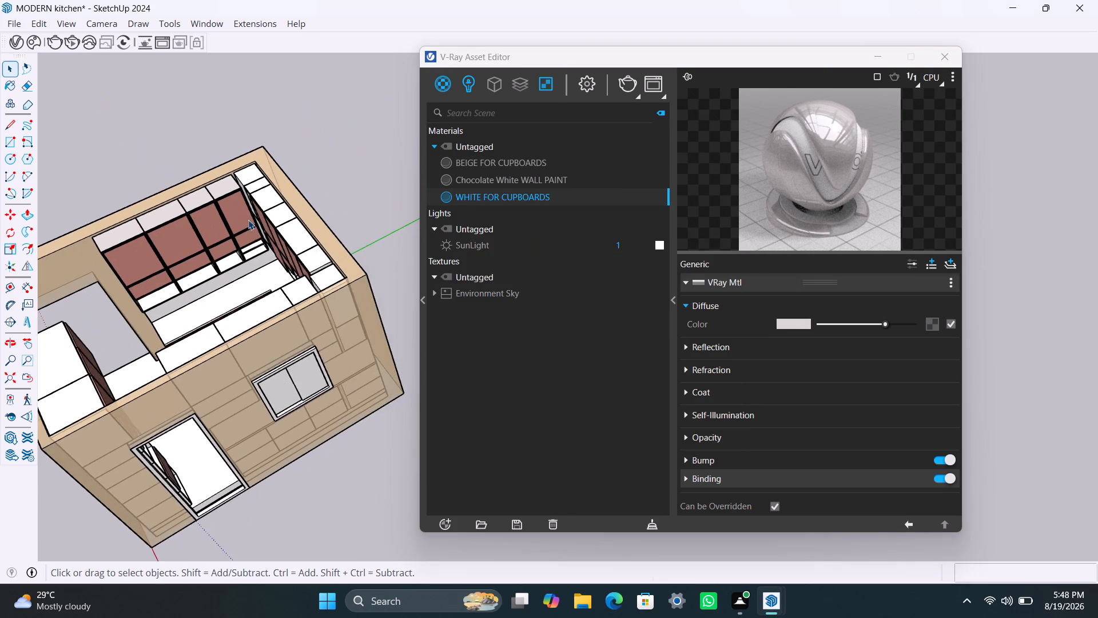
pyautogui.scroll(3, 249, 181)
pyautogui.click(248, 175)
pyautogui.tripleClick(248, 175)
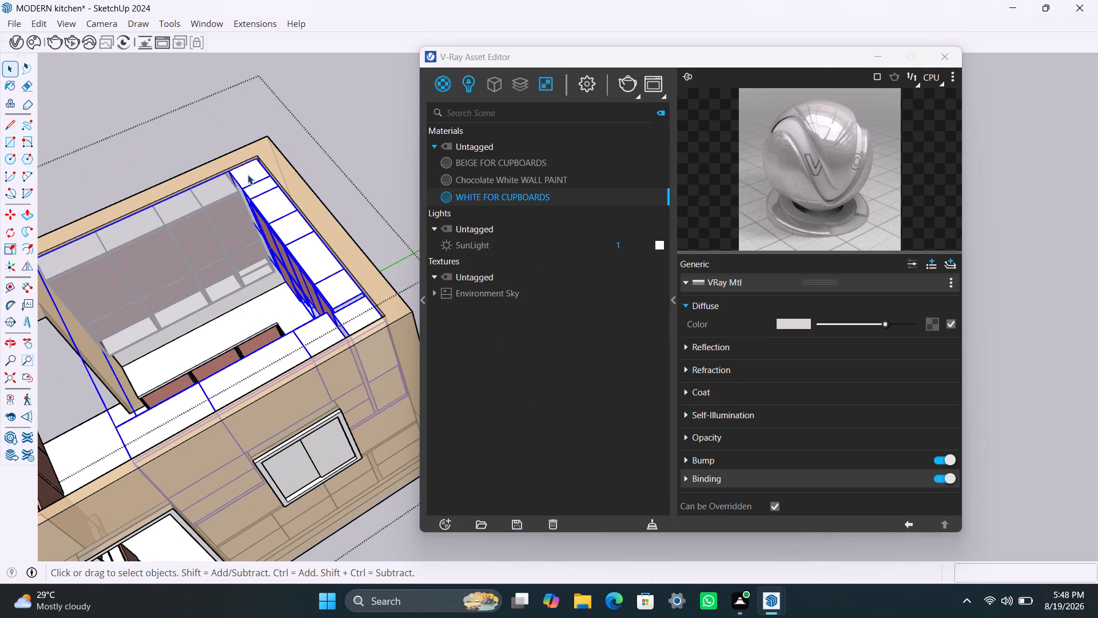
pyautogui.doubleClick(248, 175)
pyautogui.click(248, 175)
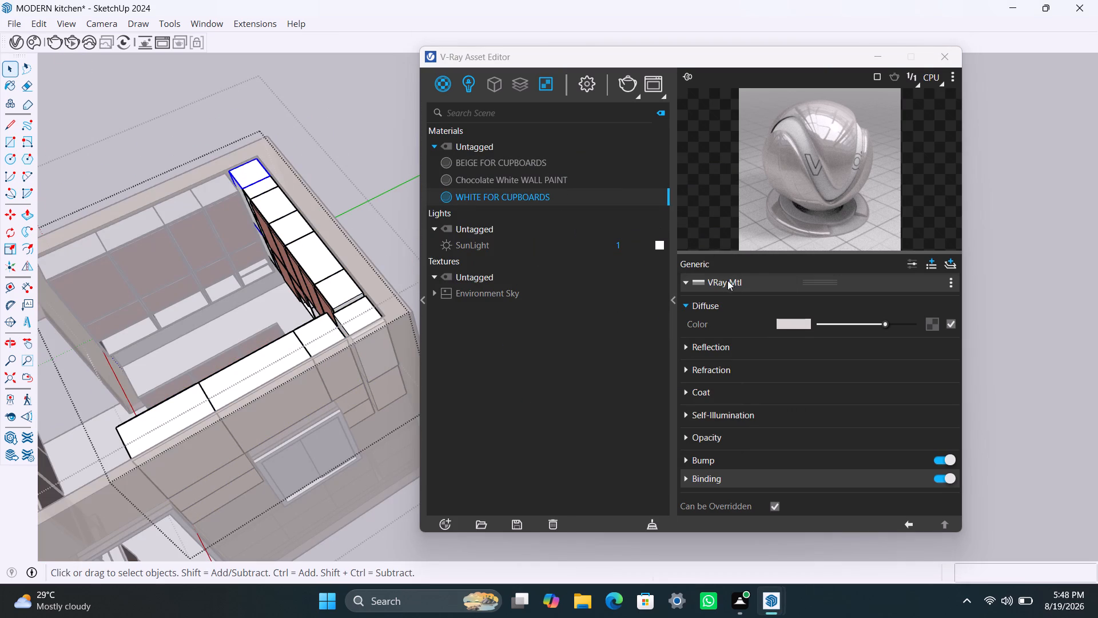
pyautogui.rightClick(514, 193)
pyautogui.click(544, 225)
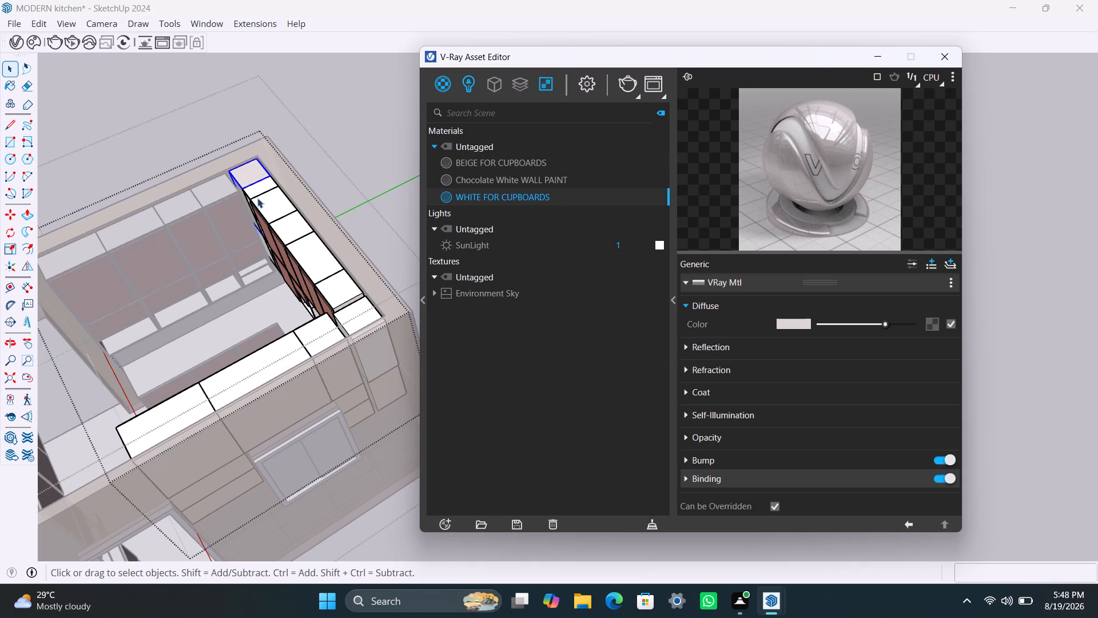
# Apply WHITE FOR CUPBOARDS to the top face of the open shelf unit next to the corner unit.
pyautogui.click(257, 189)
pyautogui.doubleClick(257, 189)
pyautogui.click(257, 189)
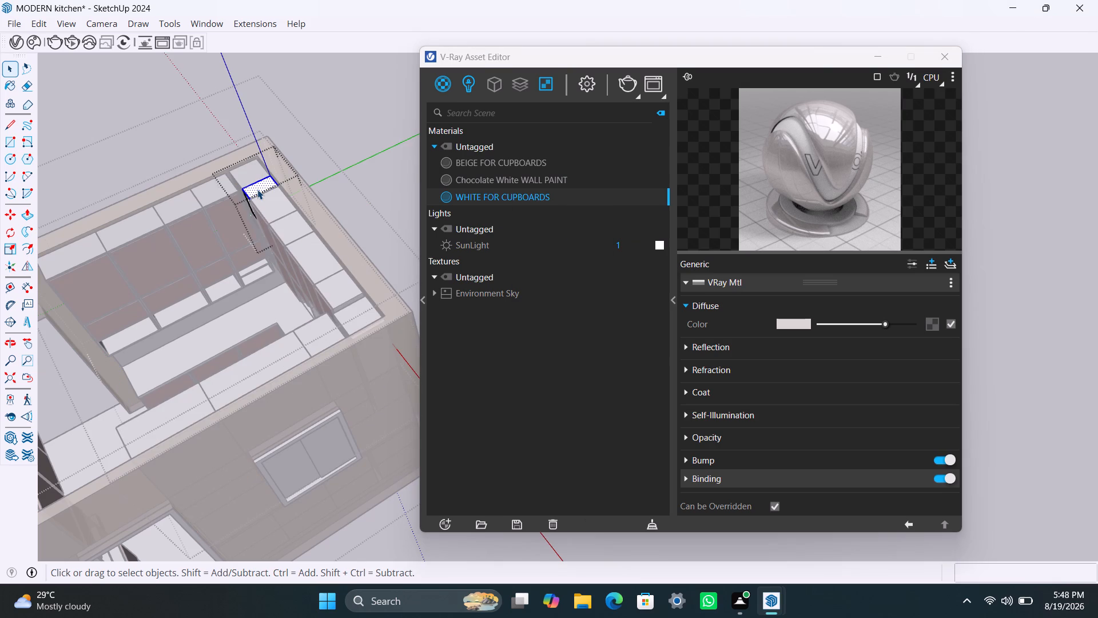
pyautogui.doubleClick(257, 189)
pyautogui.rightClick(484, 198)
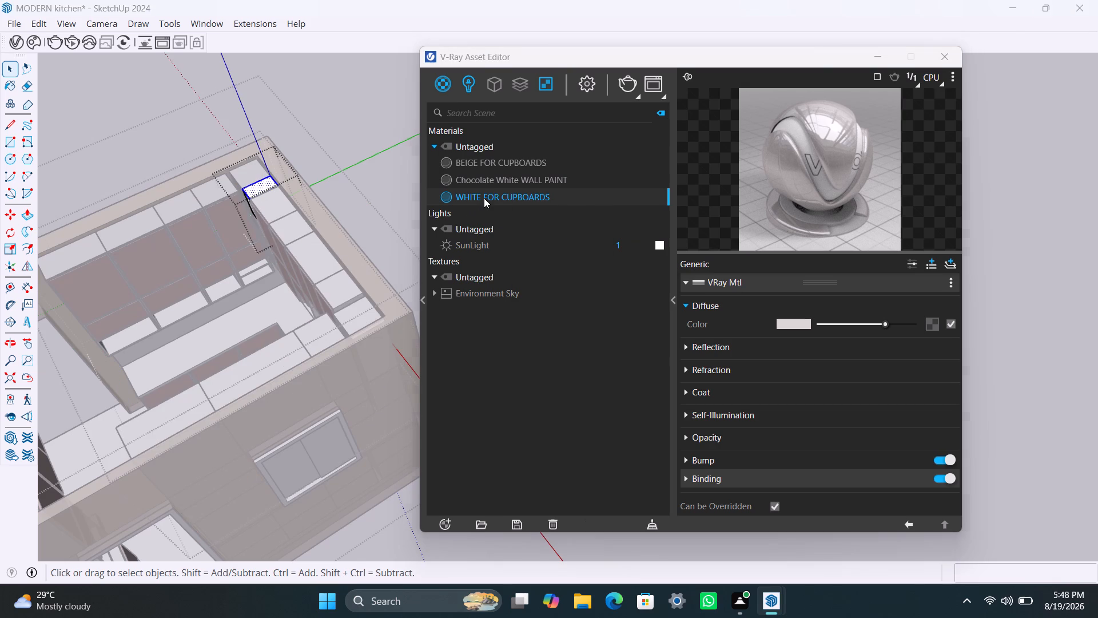
pyautogui.click(518, 223)
# Apply WHITE FOR CUPBOARDS to the whole uppermost open shelf unit beside the corner, including its inner shelves.
pyautogui.scroll(4, 271, 220)
pyautogui.moveTo(220, 247); pyautogui.dragTo(325, 222, button='middle')
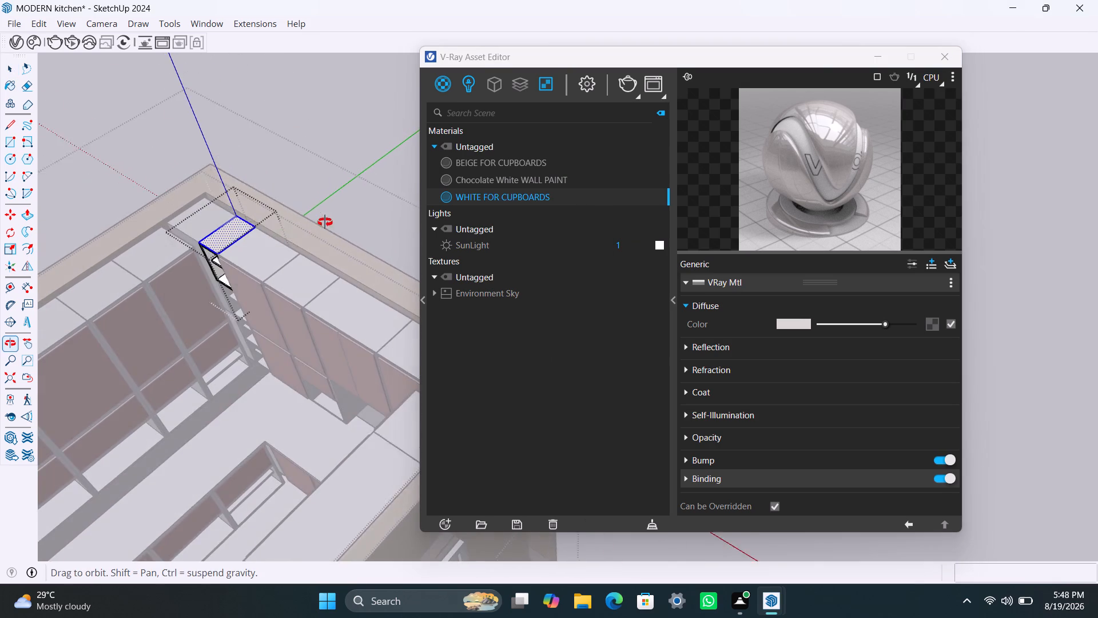
pyautogui.moveTo(325, 222); pyautogui.dragTo(325, 222, button='middle')
pyautogui.scroll(4, 234, 300)
pyautogui.moveTo(214, 294); pyautogui.dragTo(295, 277, button='middle')
pyautogui.doubleClick(194, 271)
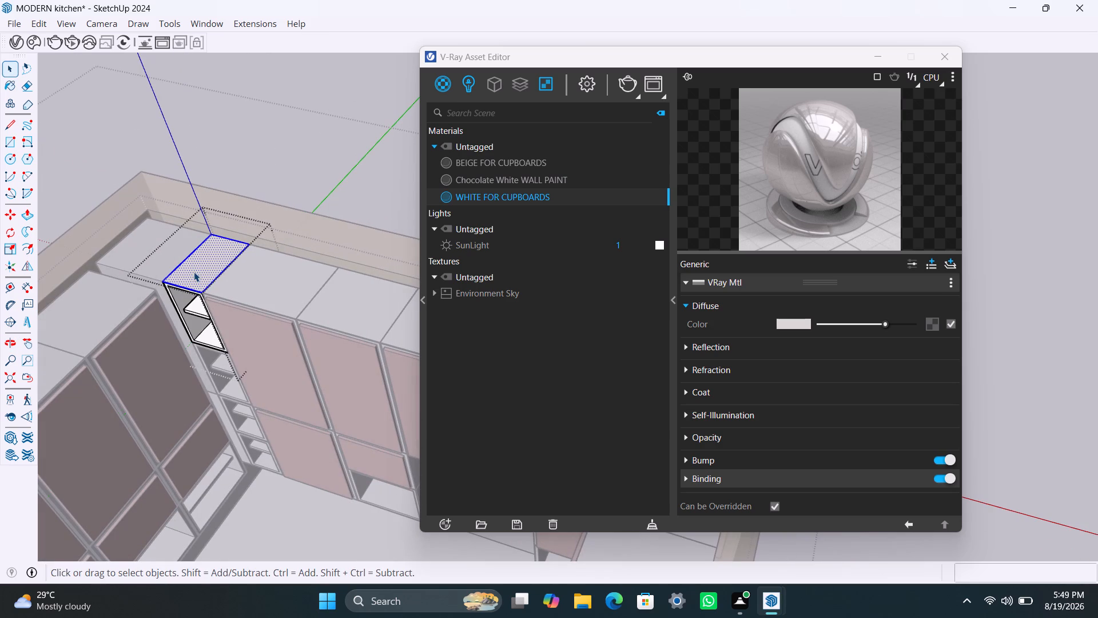
pyautogui.click(295, 188)
pyautogui.click(199, 268)
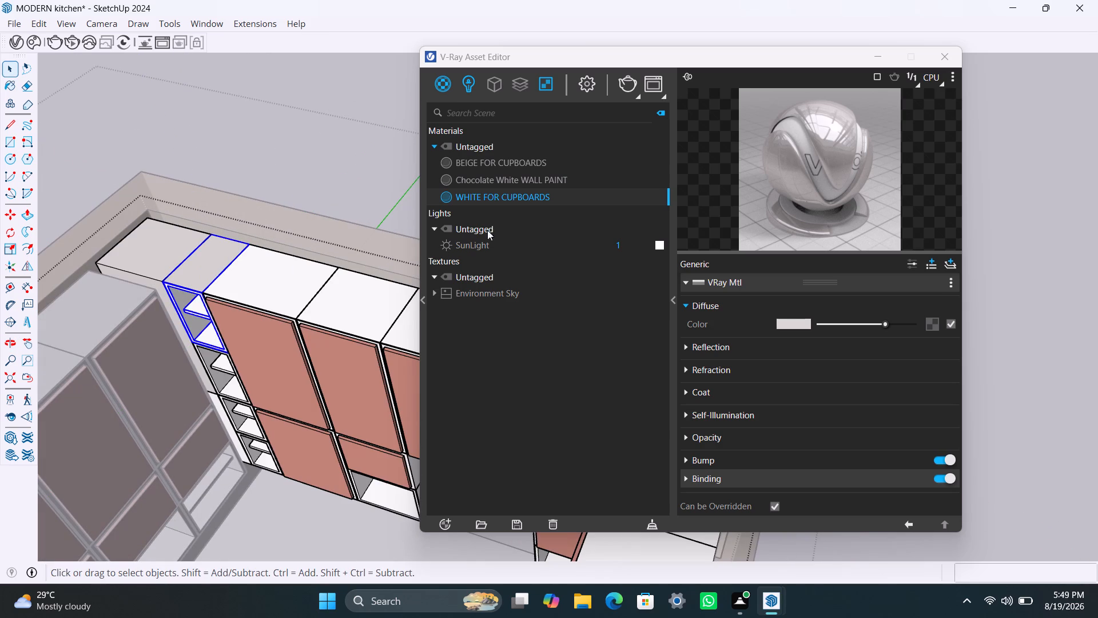
pyautogui.rightClick(508, 196)
pyautogui.click(530, 227)
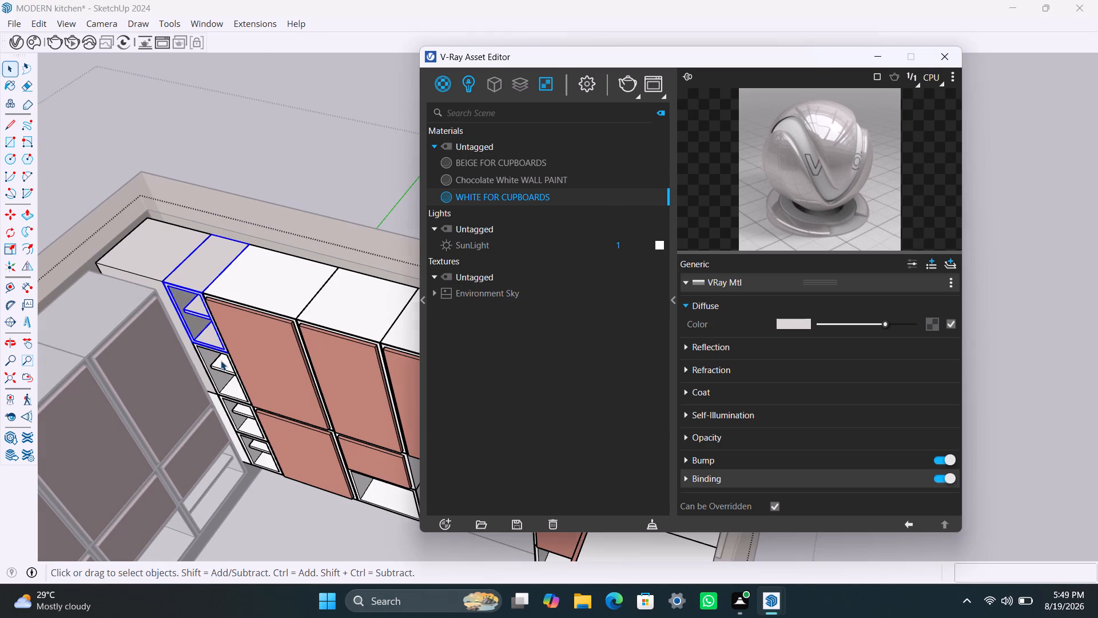
# Apply WHITE FOR CUPBOARDS to each of the three open shelf units below the uppermost one in the same column.
pyautogui.click(221, 360)
pyautogui.rightClick(523, 197)
pyautogui.click(538, 235)
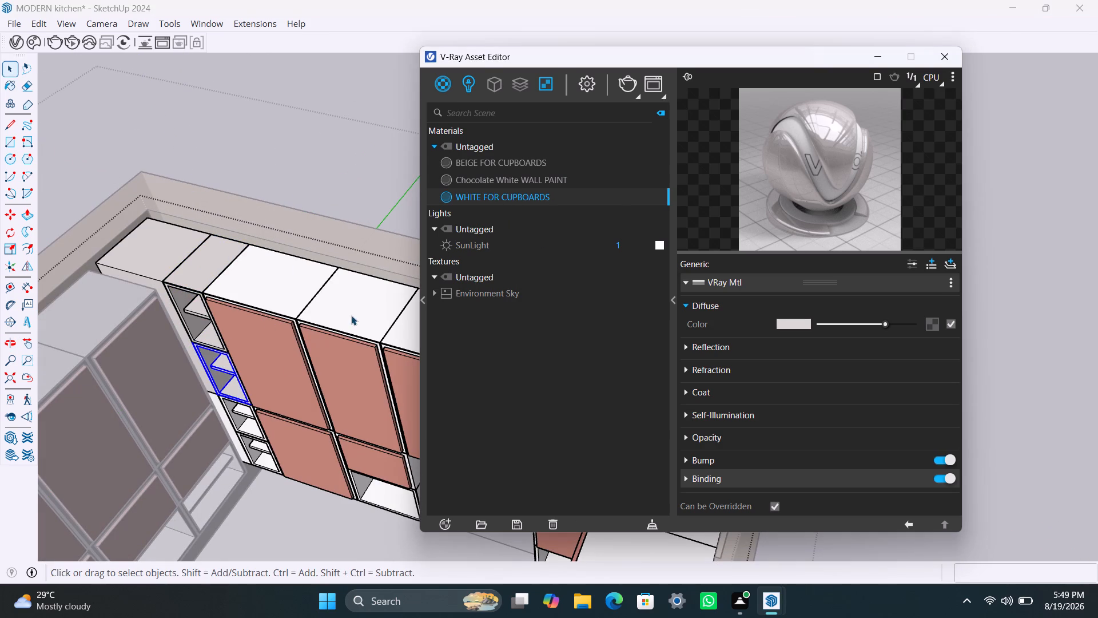
pyautogui.click(238, 409)
pyautogui.rightClick(514, 195)
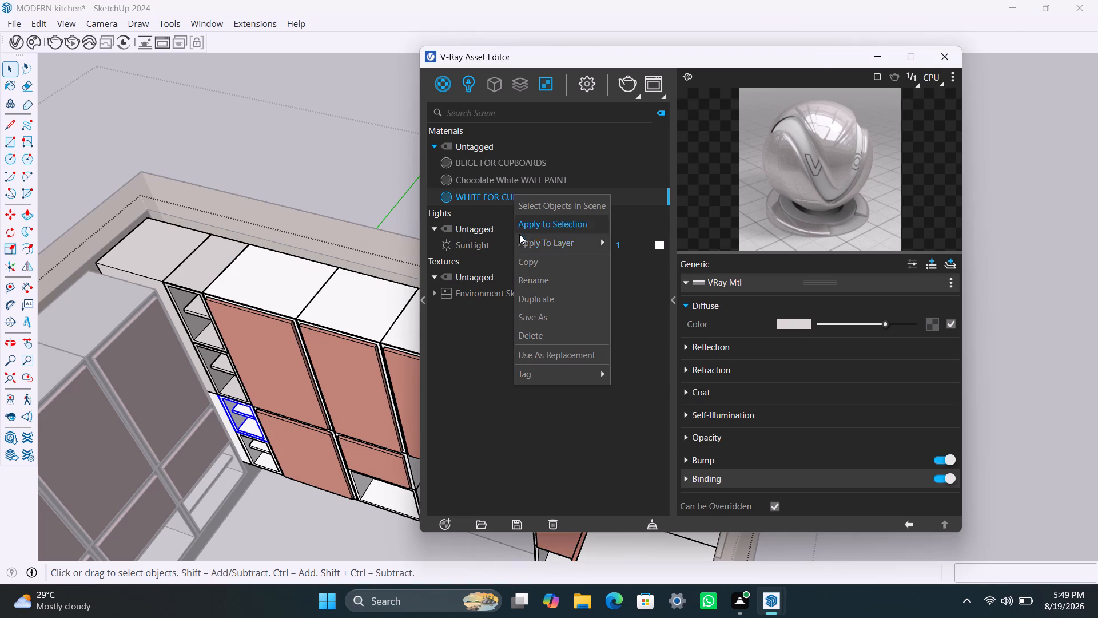
pyautogui.click(522, 241)
pyautogui.click(524, 231)
pyautogui.click(256, 461)
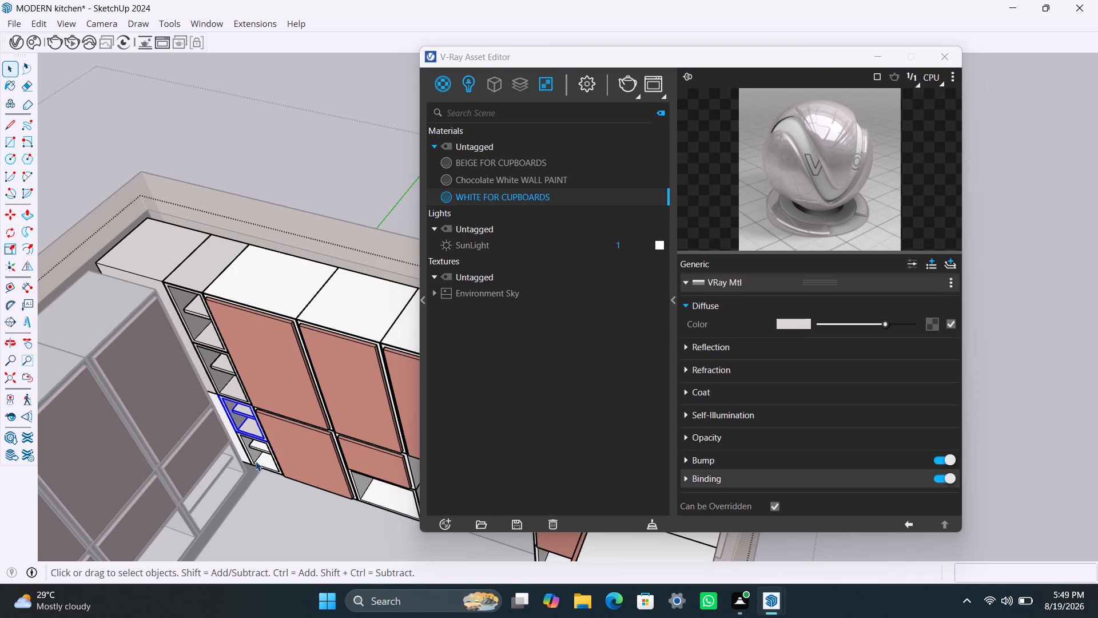
pyautogui.rightClick(522, 196)
pyautogui.click(539, 230)
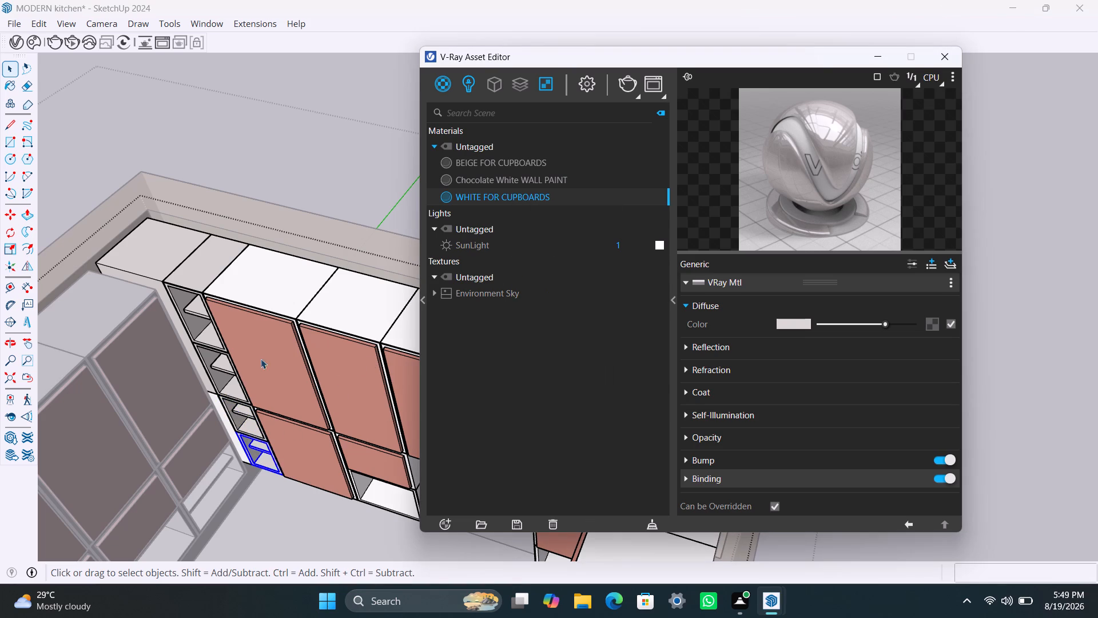
# Apply WHITE FOR CUPBOARDS to the body of the first upper cabinet beside the open shelves, leaving out its door.
pyautogui.click(264, 287)
pyautogui.click(264, 286)
pyautogui.doubleClick(264, 286)
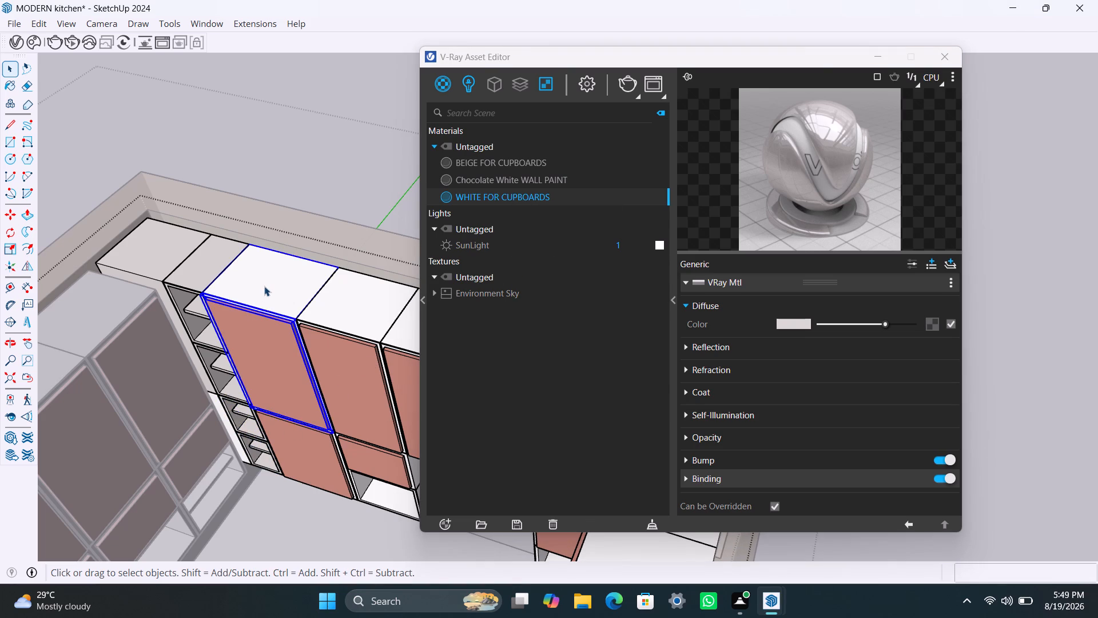
pyautogui.tripleClick(264, 286)
pyautogui.doubleClick(264, 286)
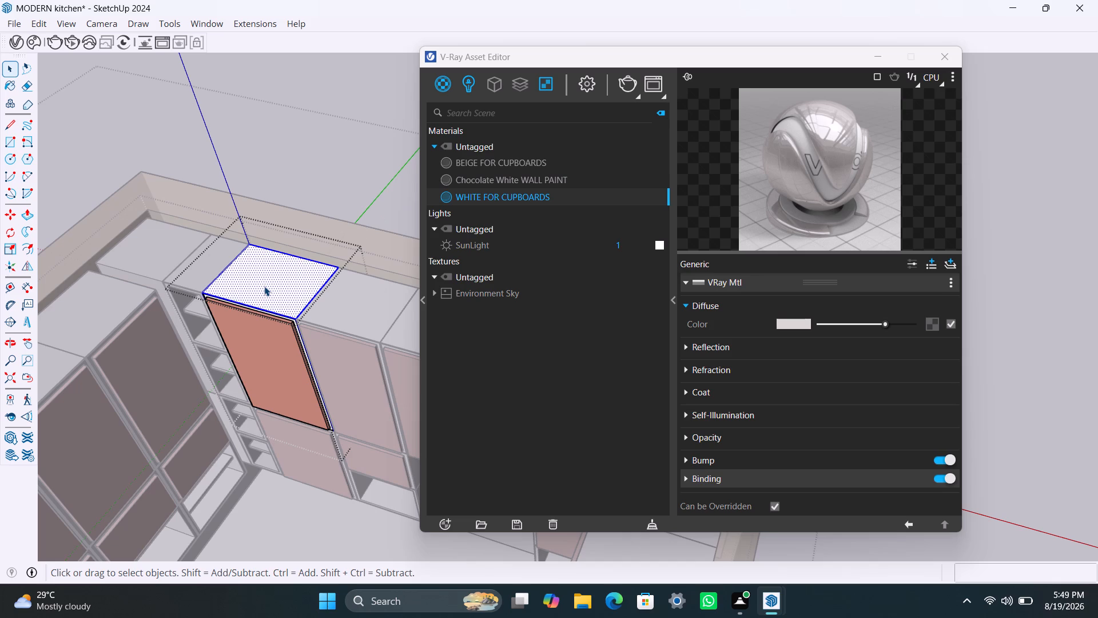
pyautogui.rightClick(490, 195)
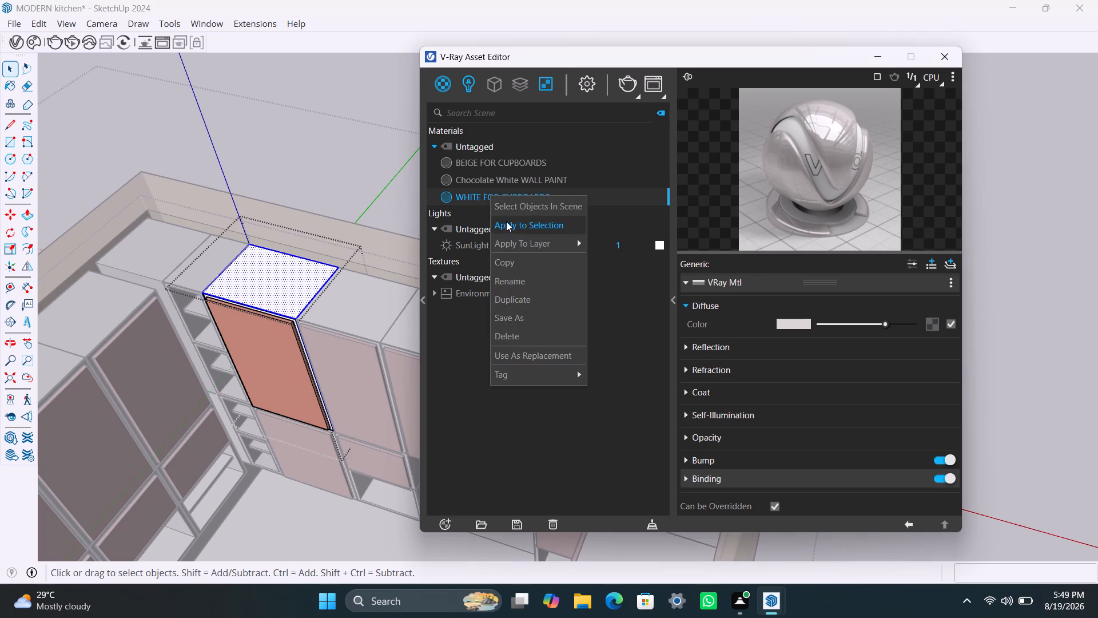
pyautogui.click(507, 223)
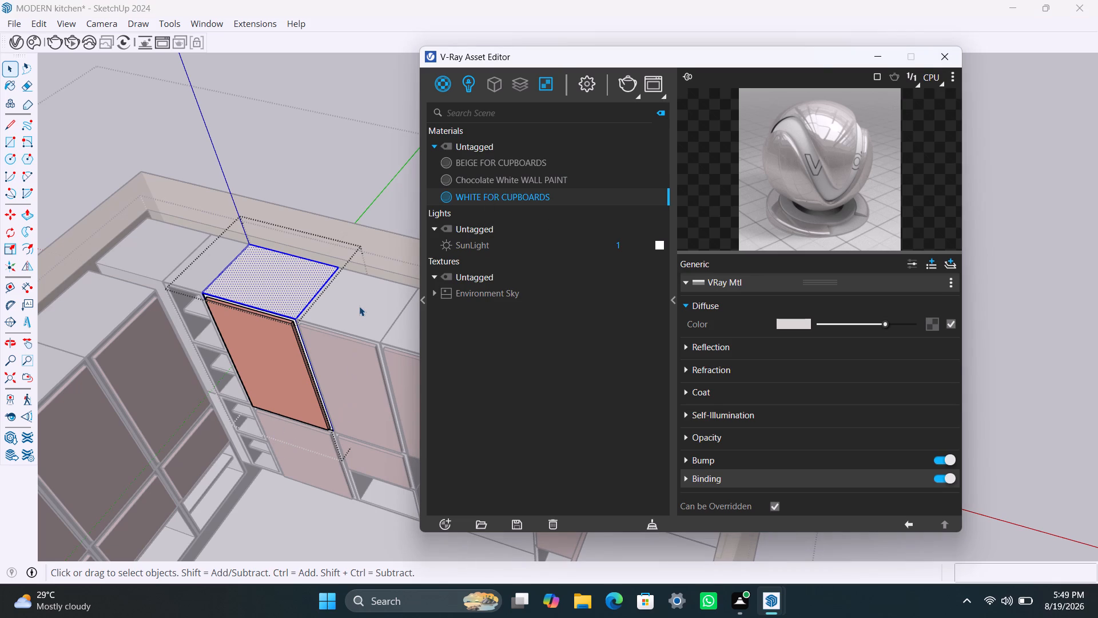
# Apply WHITE FOR CUPBOARDS to the body of the second upper cabinet from the open shelves.
pyautogui.tripleClick(360, 306)
pyautogui.doubleClick(360, 306)
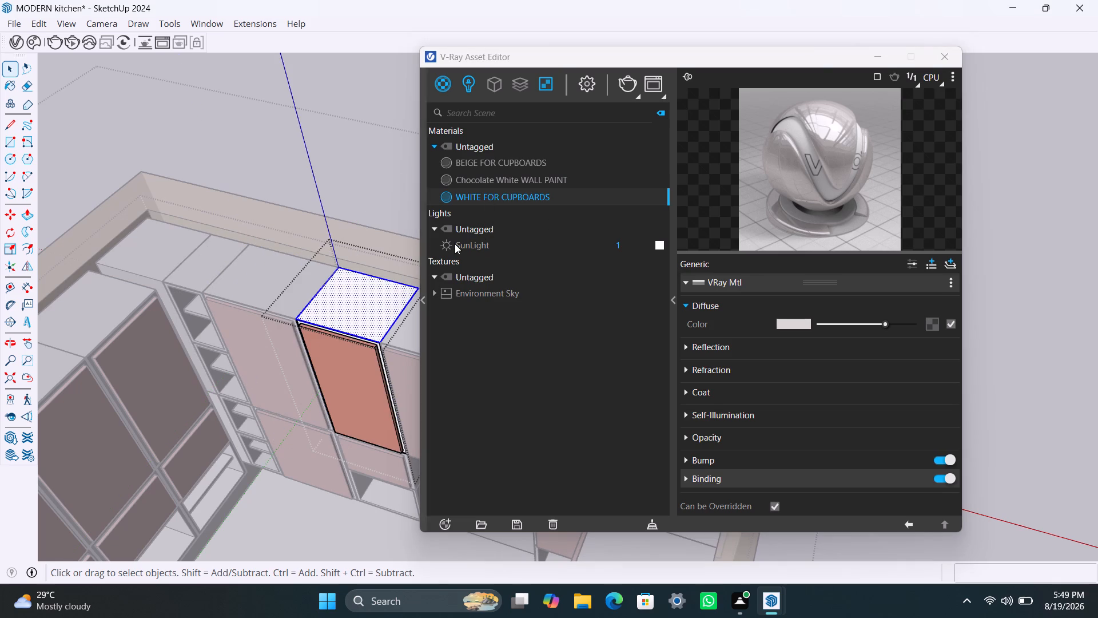
pyautogui.rightClick(499, 193)
pyautogui.click(514, 220)
# Apply WHITE FOR CUPBOARDS to the body of the third upper cabinet from the open shelves, the wide one with two doors.
pyautogui.tripleClick(401, 334)
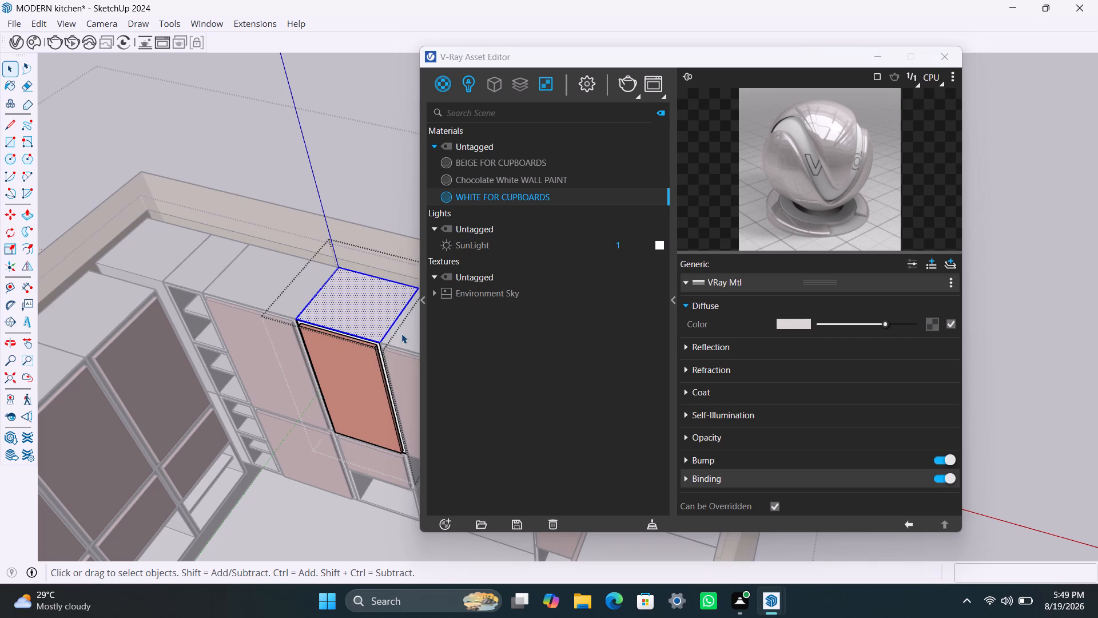
pyautogui.click(404, 328)
pyautogui.rightClick(484, 197)
pyautogui.click(502, 225)
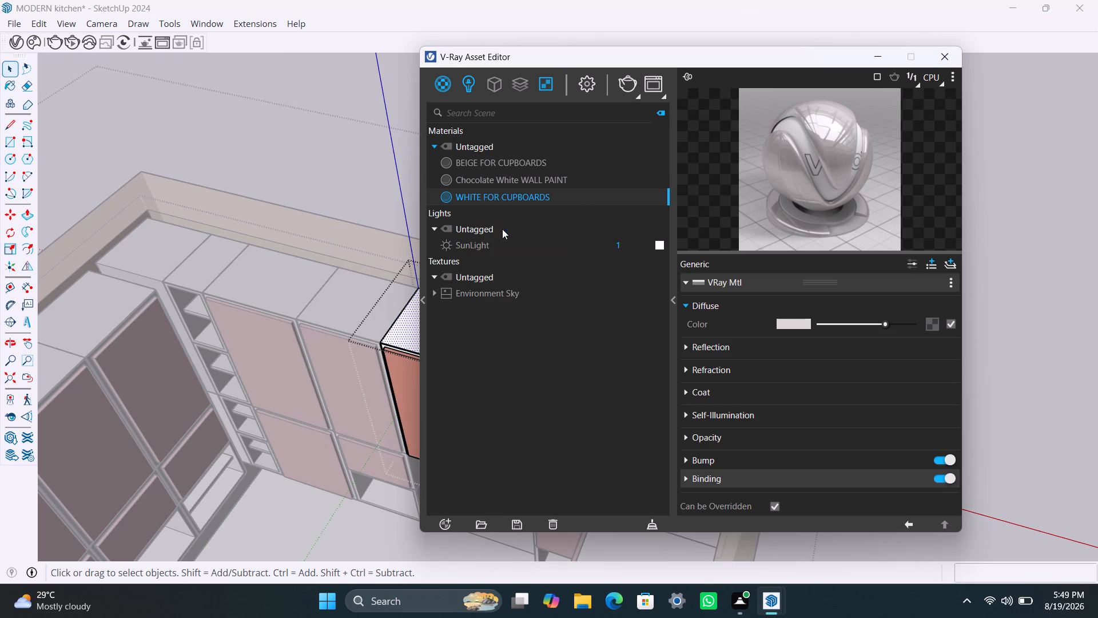
# Apply WHITE FOR CUPBOARDS to the body of the lower cabinet directly beneath the first upper cabinet, leaving out its door.
pyautogui.scroll(-1, 304, 437)
pyautogui.scroll(5, 309, 469)
pyautogui.moveTo(325, 464); pyautogui.dragTo(304, 431, button='middle')
pyautogui.scroll(1, 335, 469)
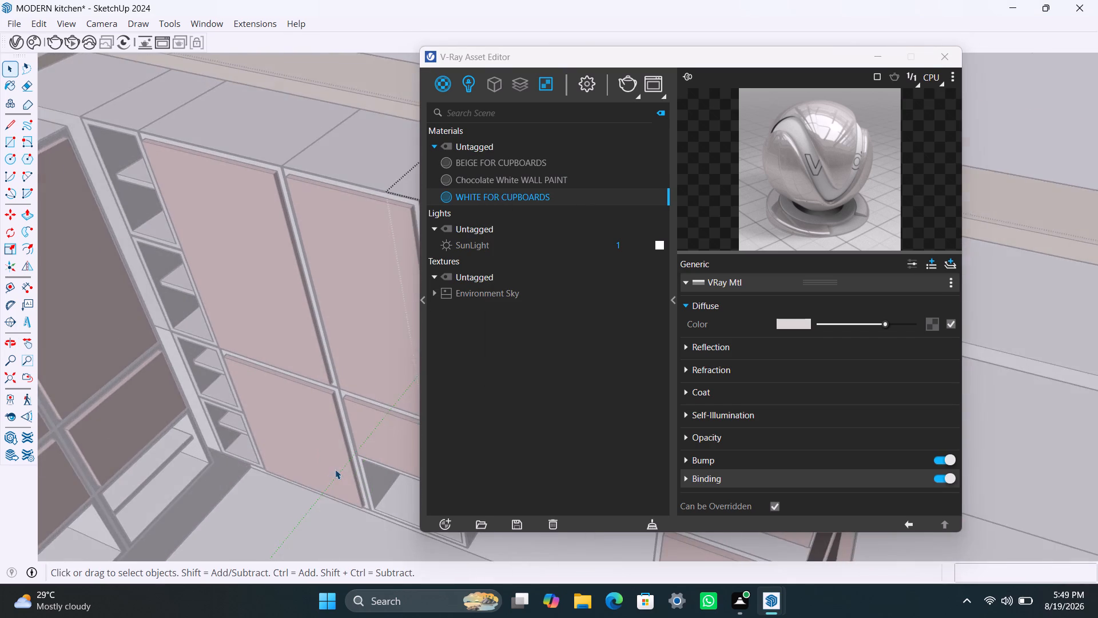
pyautogui.scroll(5, 335, 469)
pyautogui.scroll(3, 388, 514)
pyautogui.scroll(2, 357, 343)
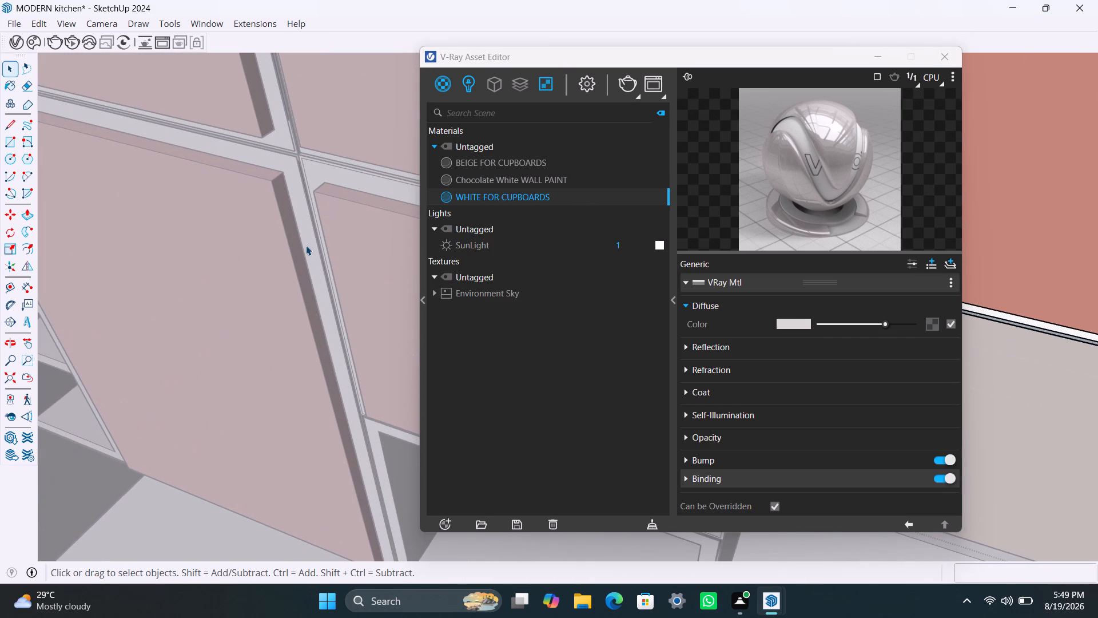
pyautogui.click(307, 206)
pyautogui.doubleClick(304, 200)
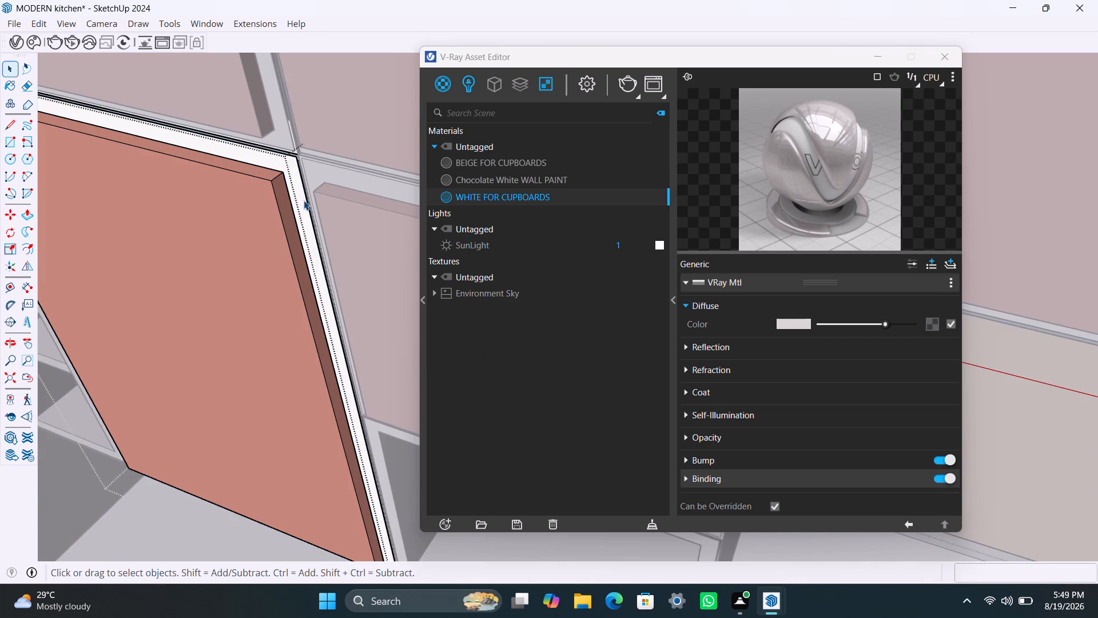
pyautogui.click(304, 200)
pyautogui.tripleClick(296, 171)
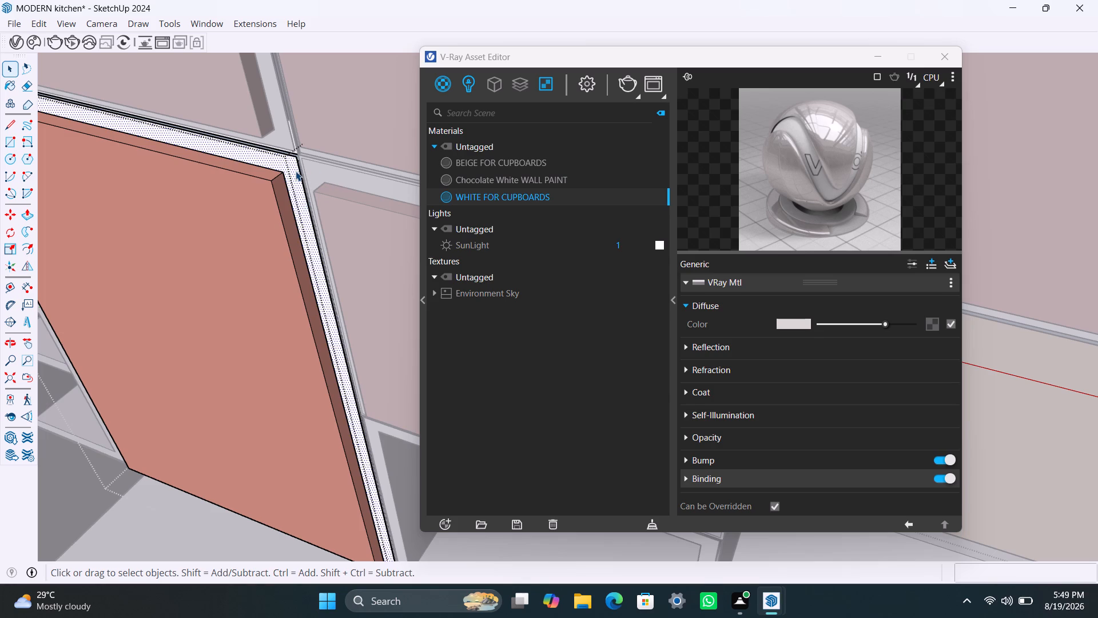
pyautogui.rightClick(468, 203)
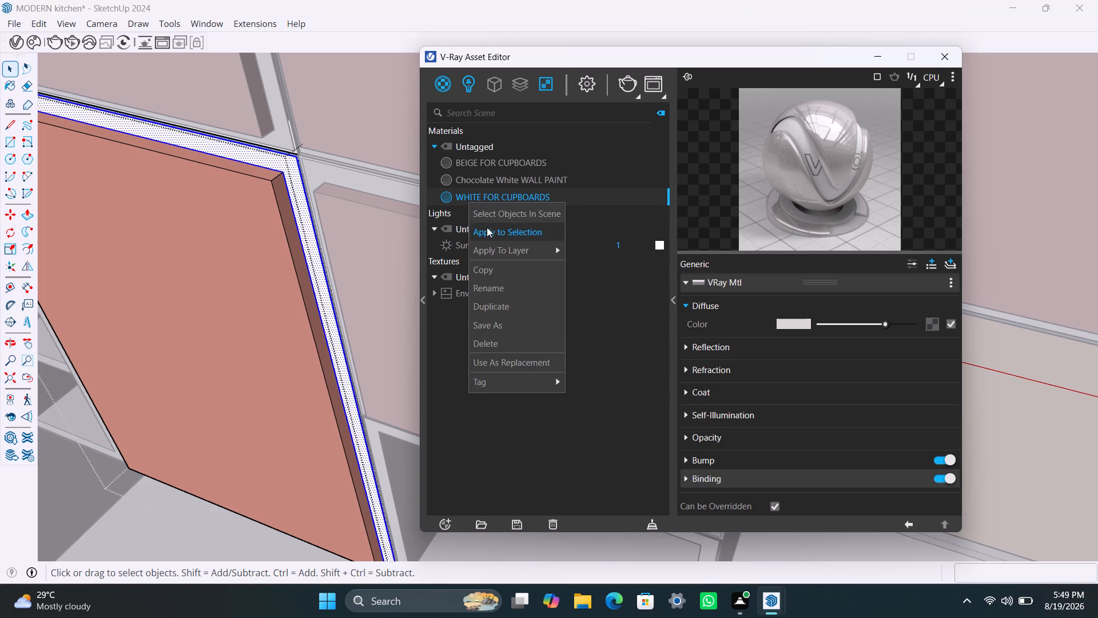
pyautogui.click(487, 228)
# Apply WHITE FOR CUPBOARDS to the body of the small cabinet directly beneath the second upper cabinet, leaving out its door.
pyautogui.tripleClick(335, 177)
pyautogui.click(335, 177)
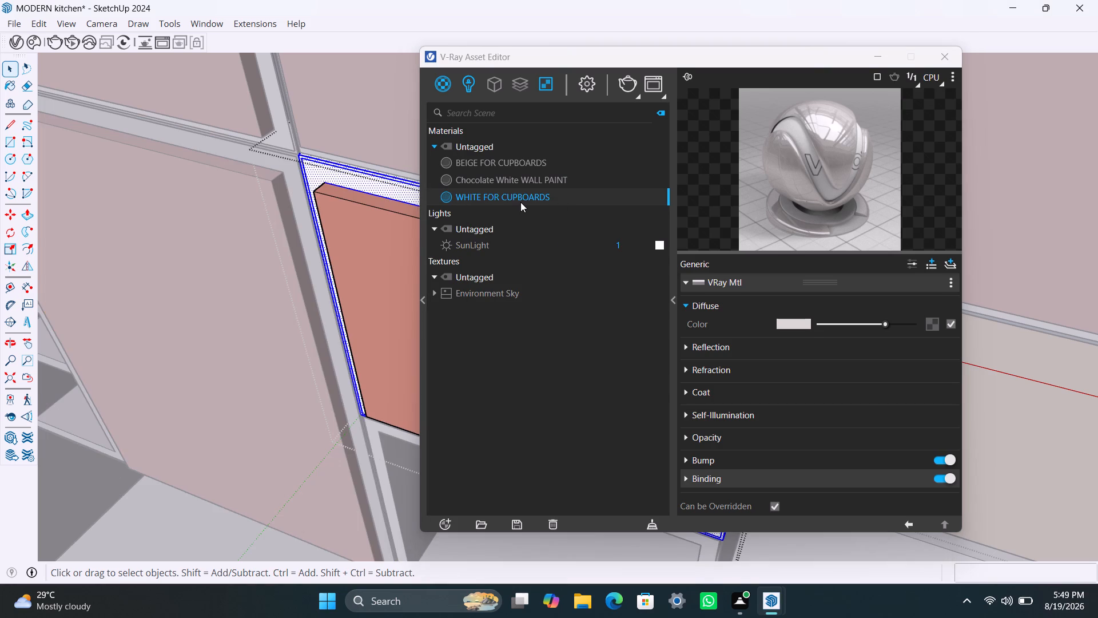
pyautogui.rightClick(521, 201)
pyautogui.click(527, 223)
# Apply WHITE FOR CUPBOARDS to the whole open box shelf beneath the small cabinet.
pyautogui.scroll(-13, 303, 318)
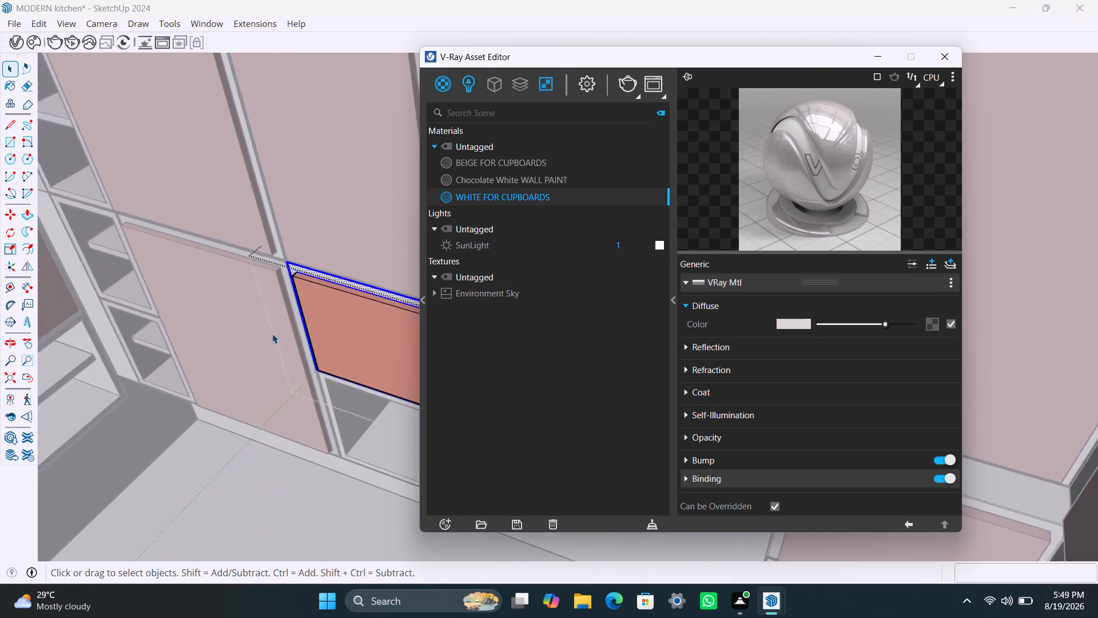
pyautogui.scroll(-9, 272, 334)
pyautogui.click(337, 387)
pyautogui.doubleClick(340, 382)
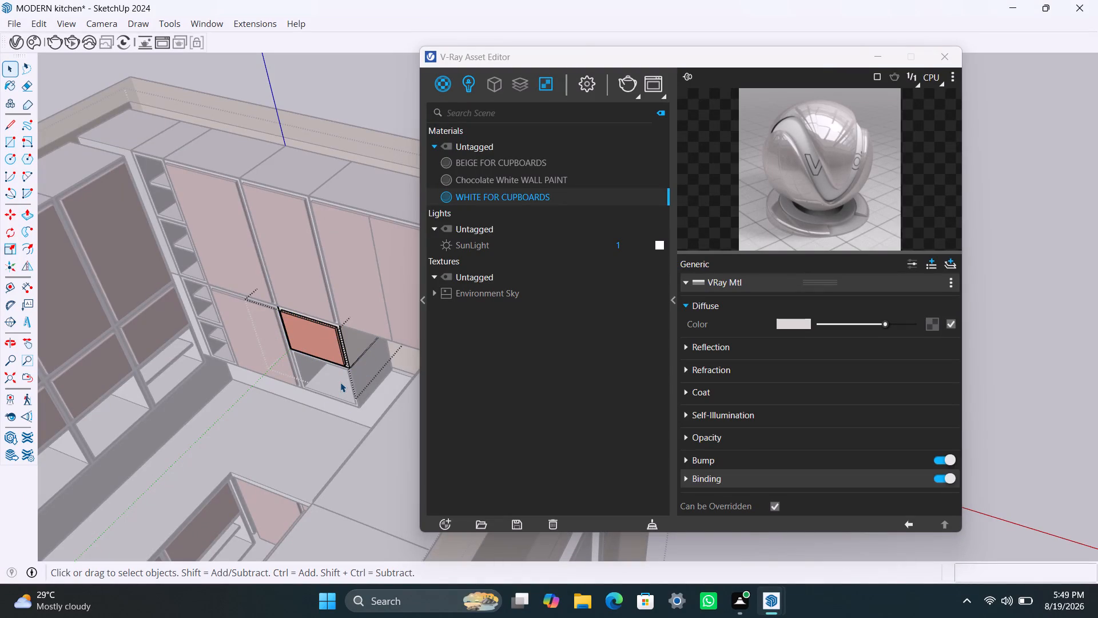
pyautogui.doubleClick(335, 384)
pyautogui.click(395, 418)
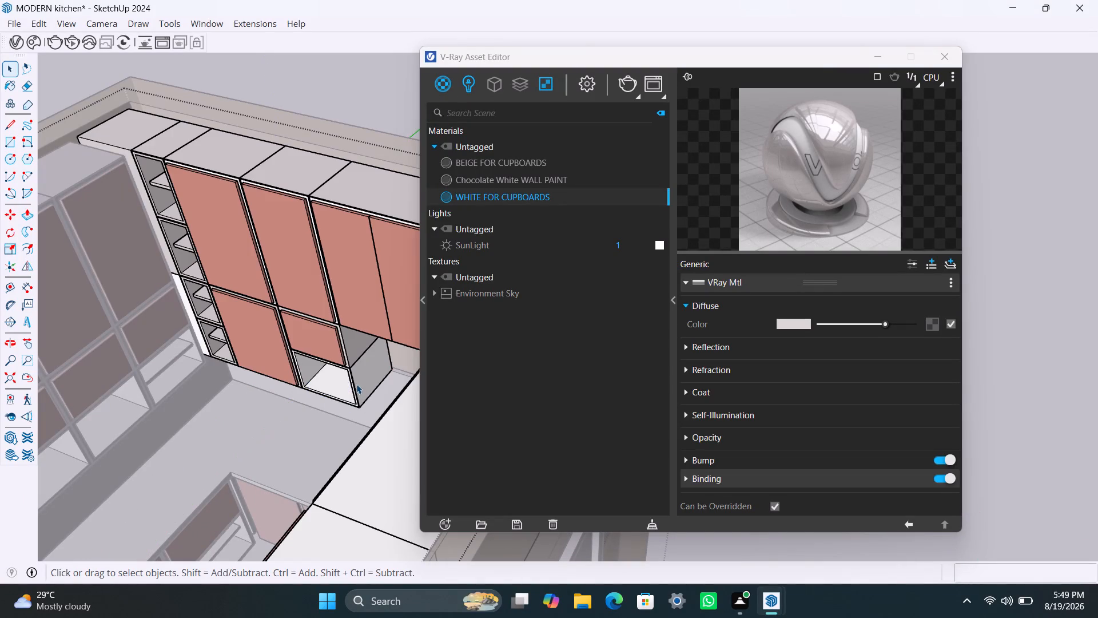
pyautogui.click(356, 384)
pyautogui.rightClick(496, 201)
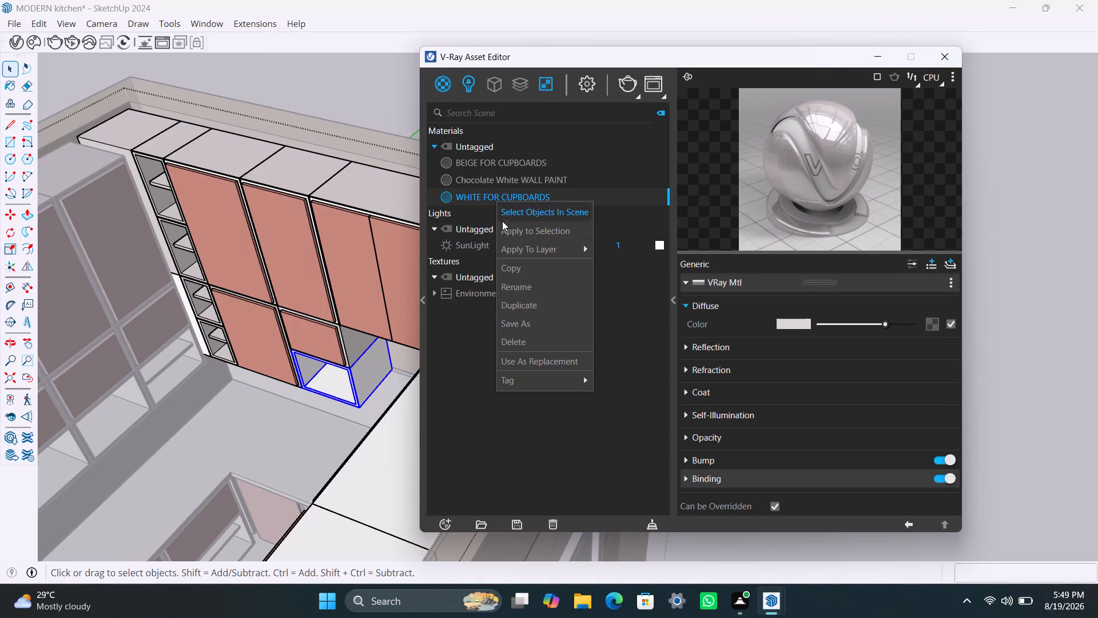
pyautogui.click(508, 237)
# Apply WHITE FOR CUPBOARDS to the front frame around the door of the second upper cabinet.
pyautogui.scroll(12, 304, 241)
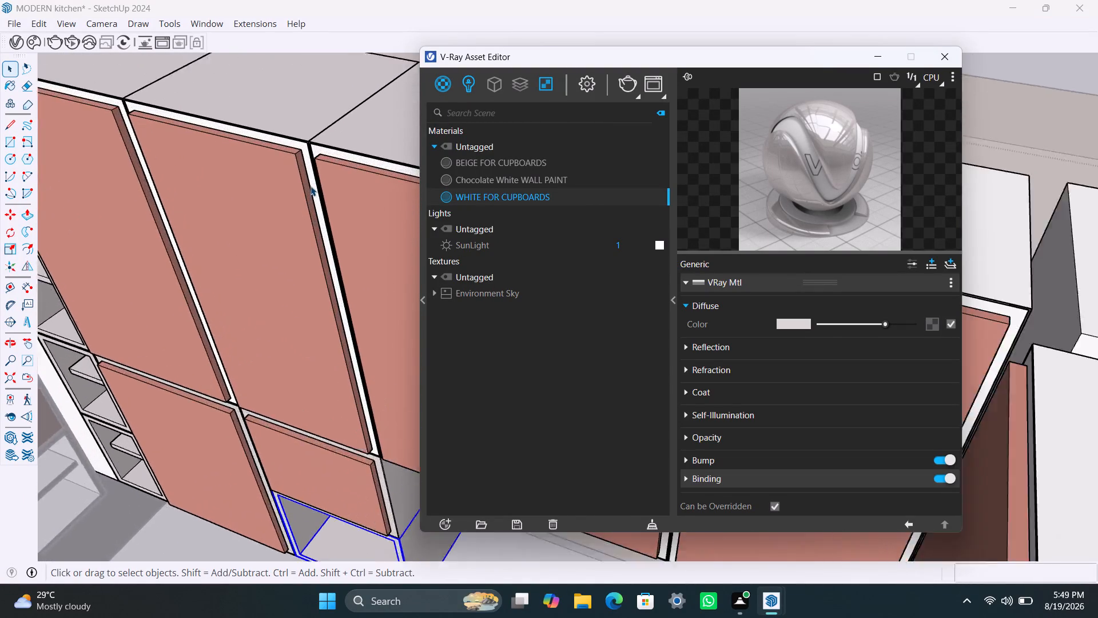
pyautogui.scroll(5, 311, 186)
pyautogui.click(312, 177)
pyautogui.doubleClick(312, 177)
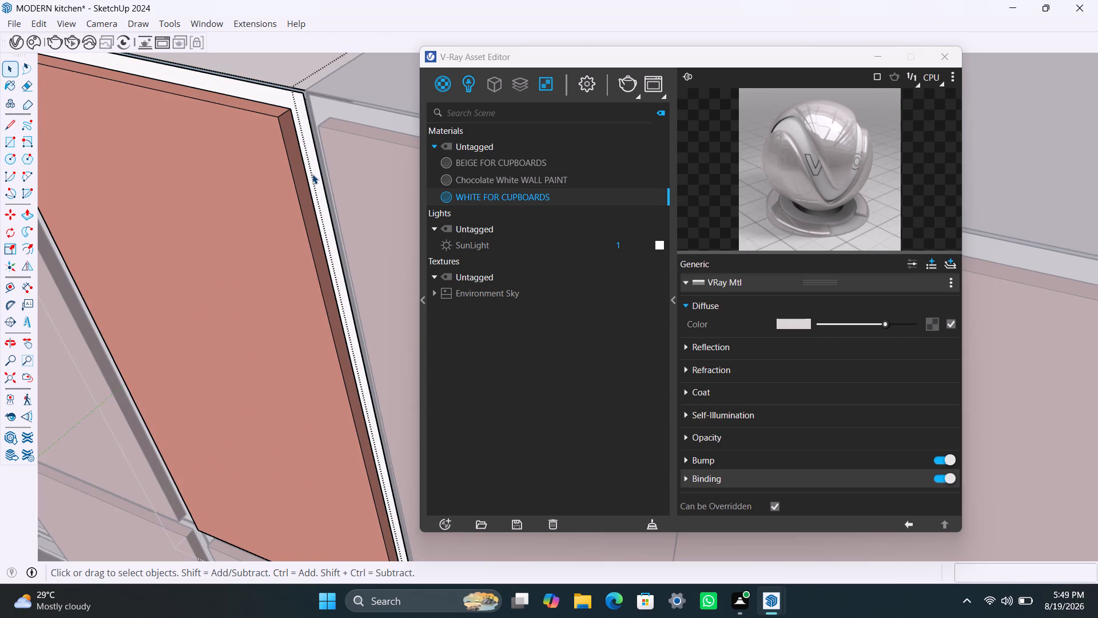
pyautogui.click(312, 173)
pyautogui.rightClick(494, 199)
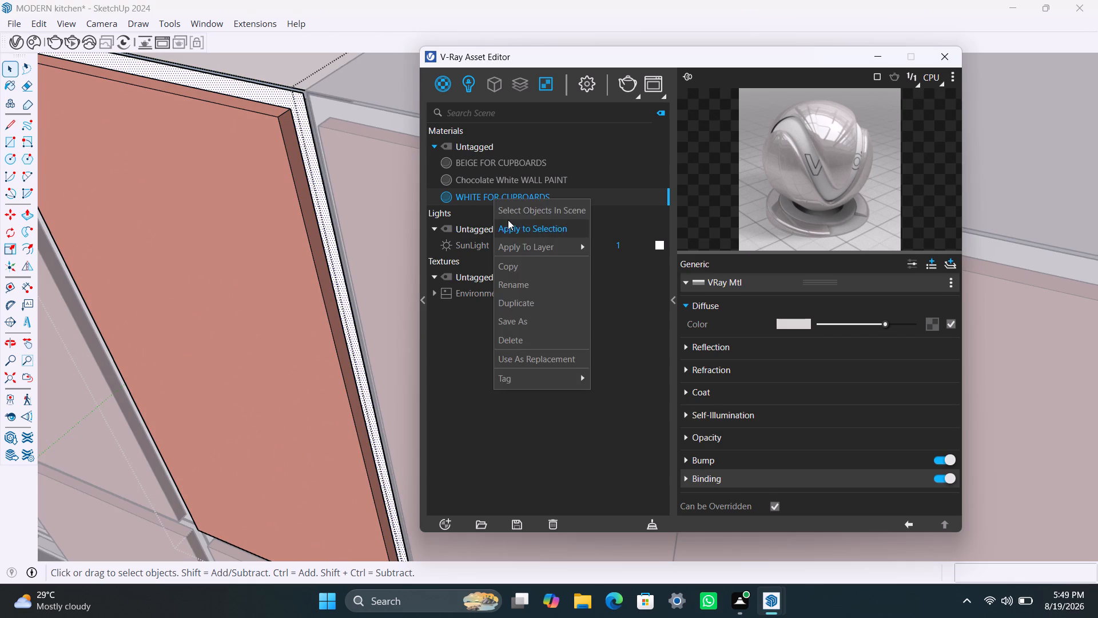
pyautogui.click(508, 220)
# Apply WHITE FOR CUPBOARDS to the front frame of the wide two-door upper cabinet.
pyautogui.tripleClick(352, 117)
pyautogui.click(352, 117)
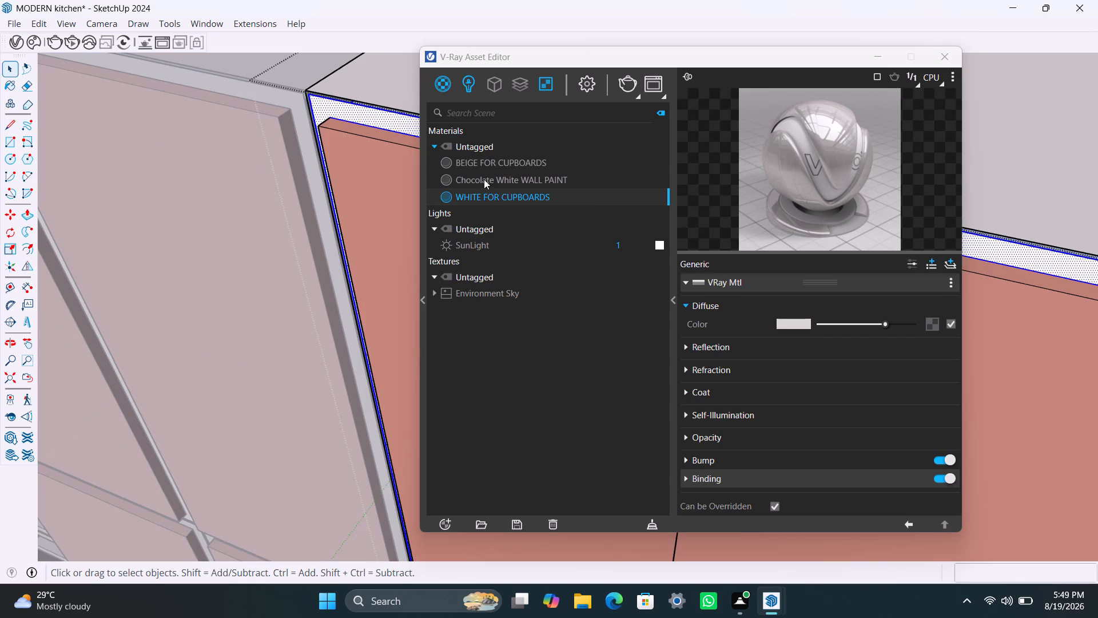
pyautogui.rightClick(490, 198)
pyautogui.click(513, 223)
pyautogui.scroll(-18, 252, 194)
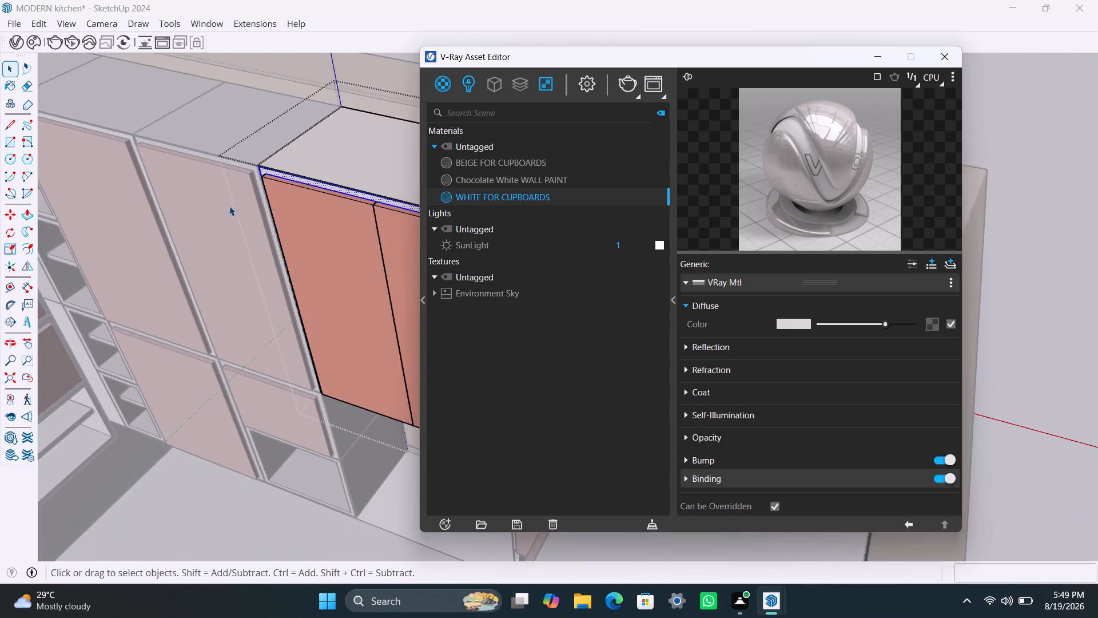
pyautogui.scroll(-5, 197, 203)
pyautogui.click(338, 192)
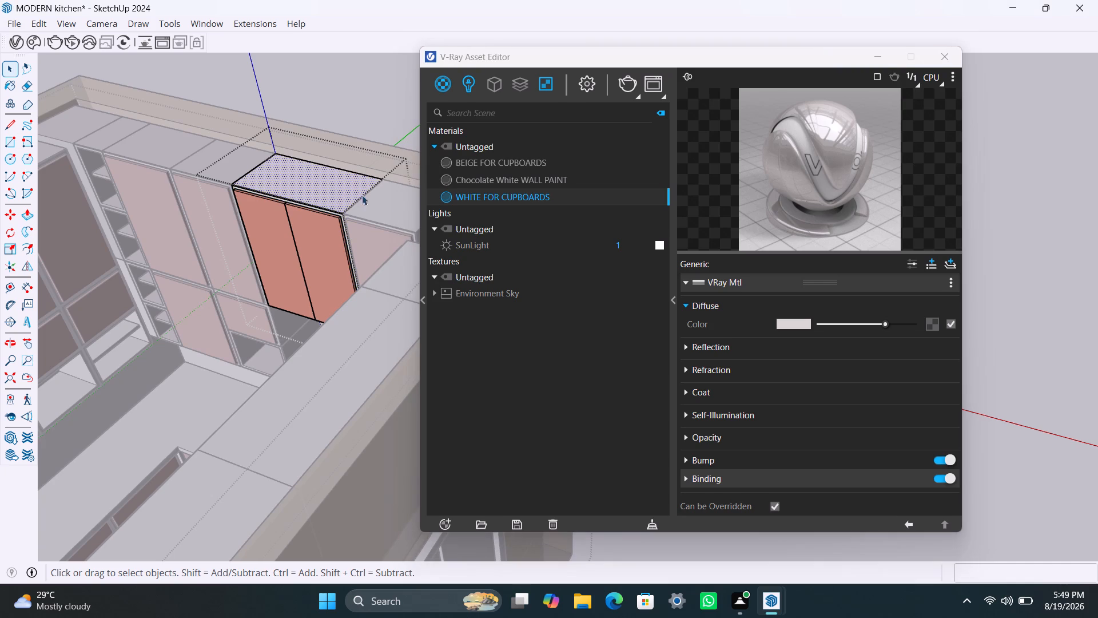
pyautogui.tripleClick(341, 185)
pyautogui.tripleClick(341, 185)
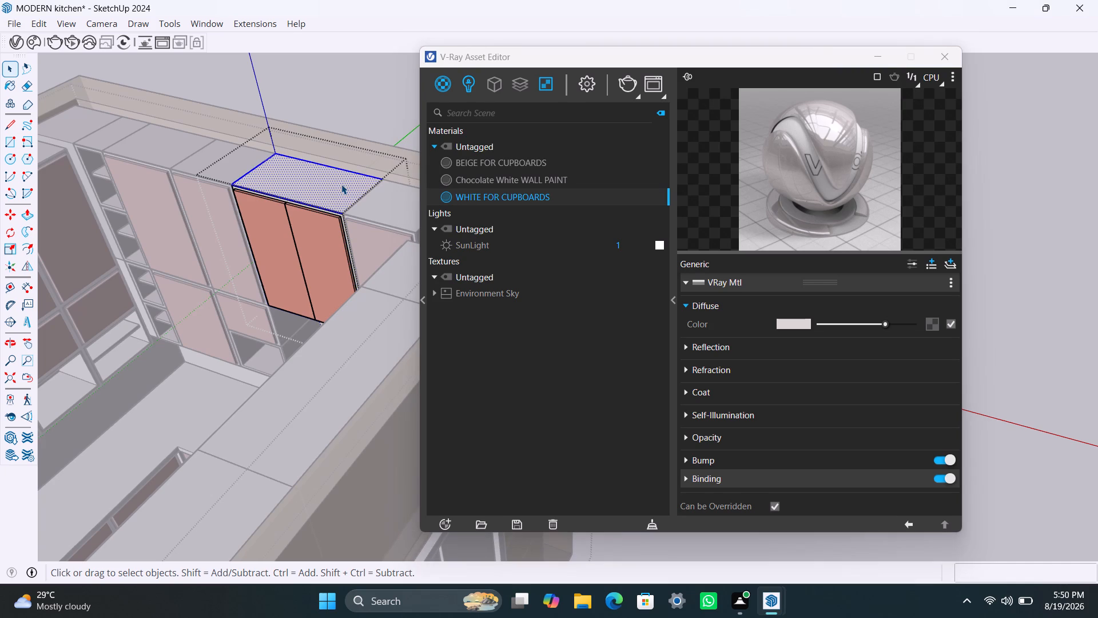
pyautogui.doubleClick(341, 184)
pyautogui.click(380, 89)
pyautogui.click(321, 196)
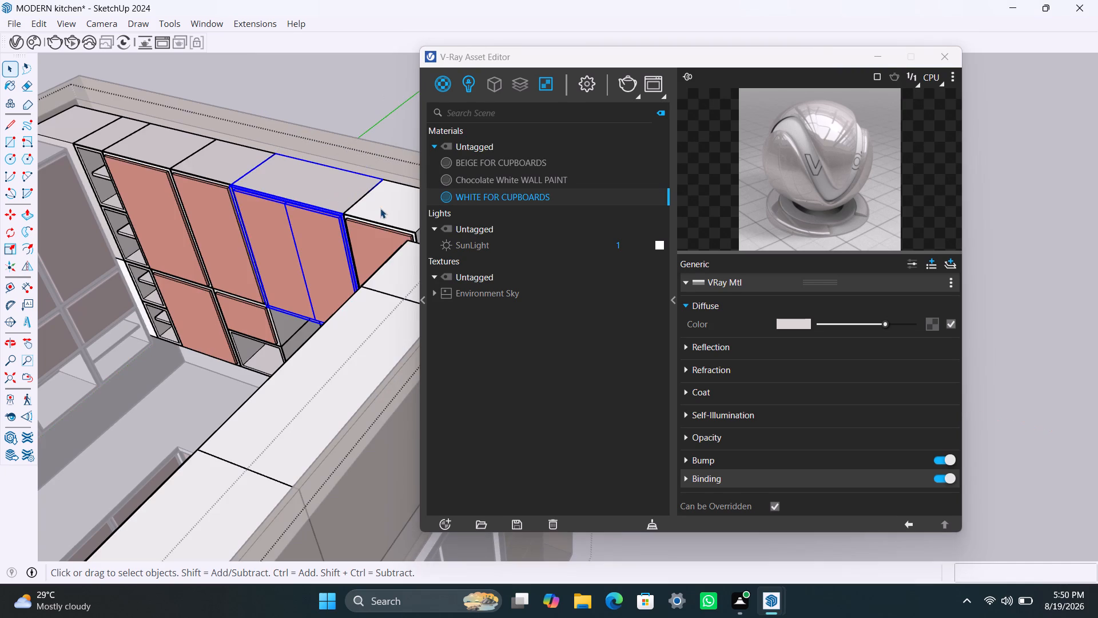
# Apply WHITE FOR CUPBOARDS to the body and front frame of the fourth upper cabinet, beyond the two-door one, leaving out its door.
pyautogui.click(383, 209)
pyautogui.doubleClick(384, 209)
pyautogui.scroll(-9, 269, 246)
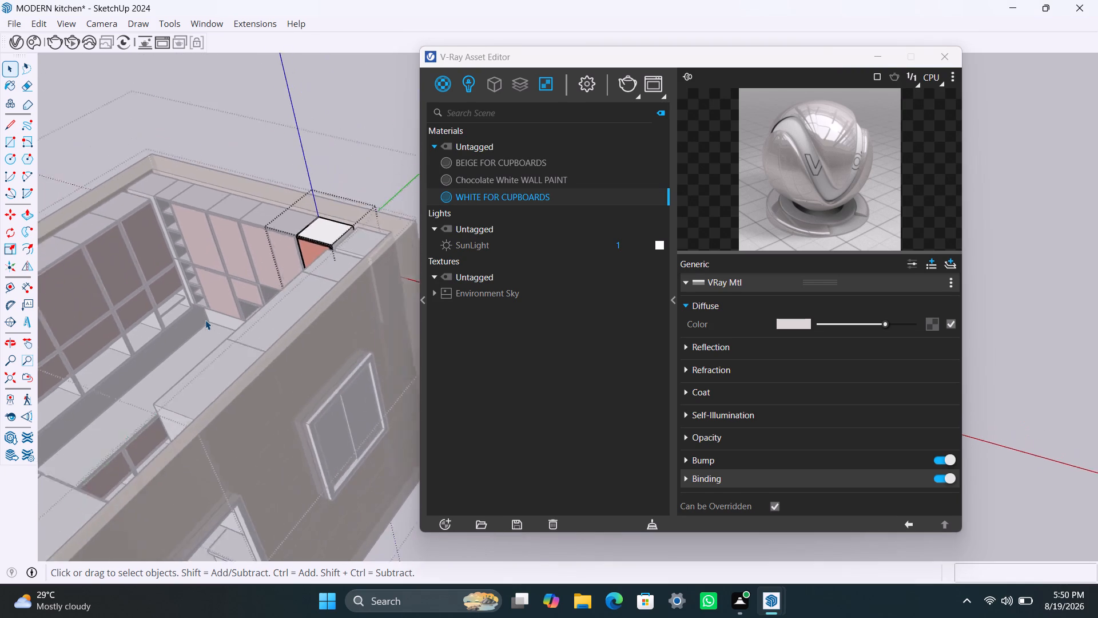
pyautogui.moveTo(206, 324); pyautogui.dragTo(163, 315, button='middle')
pyautogui.scroll(2, 172, 320)
pyautogui.moveTo(142, 327); pyautogui.dragTo(313, 356, button='middle')
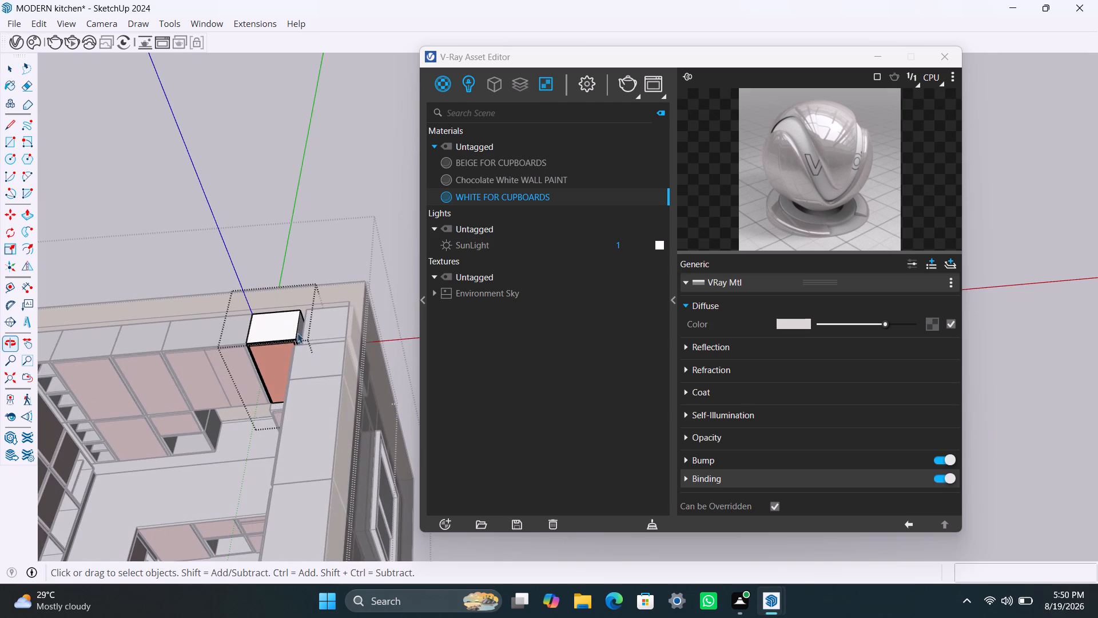
pyautogui.click(299, 227)
pyautogui.click(287, 320)
pyautogui.scroll(4, 268, 362)
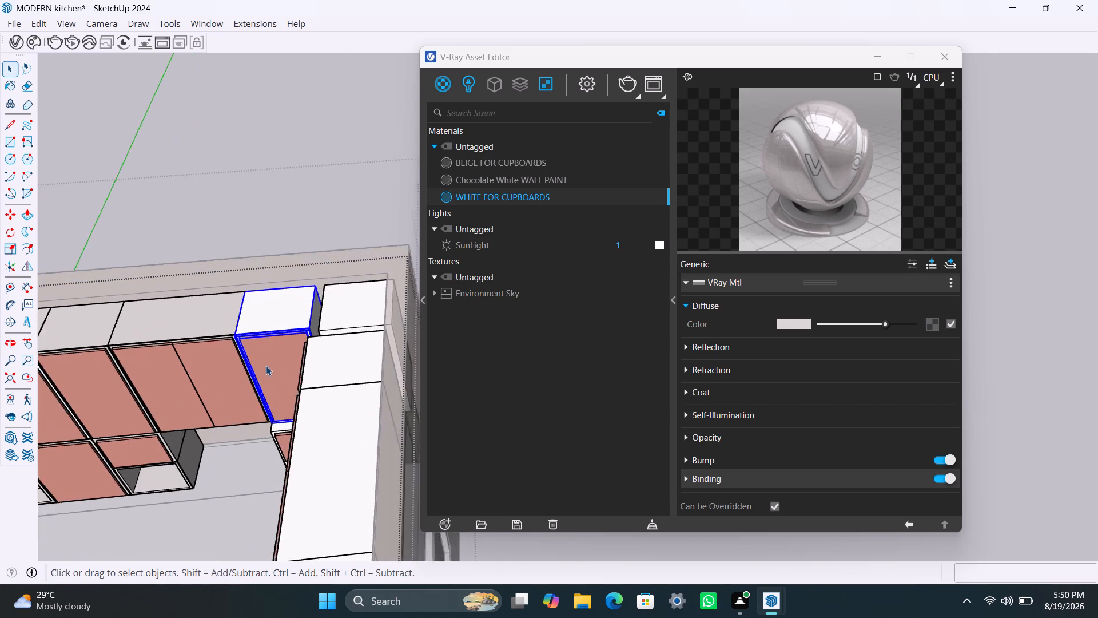
pyautogui.scroll(5, 266, 366)
pyautogui.keyDown('shift'); pyautogui.click(269, 366); pyautogui.keyUp('shift')
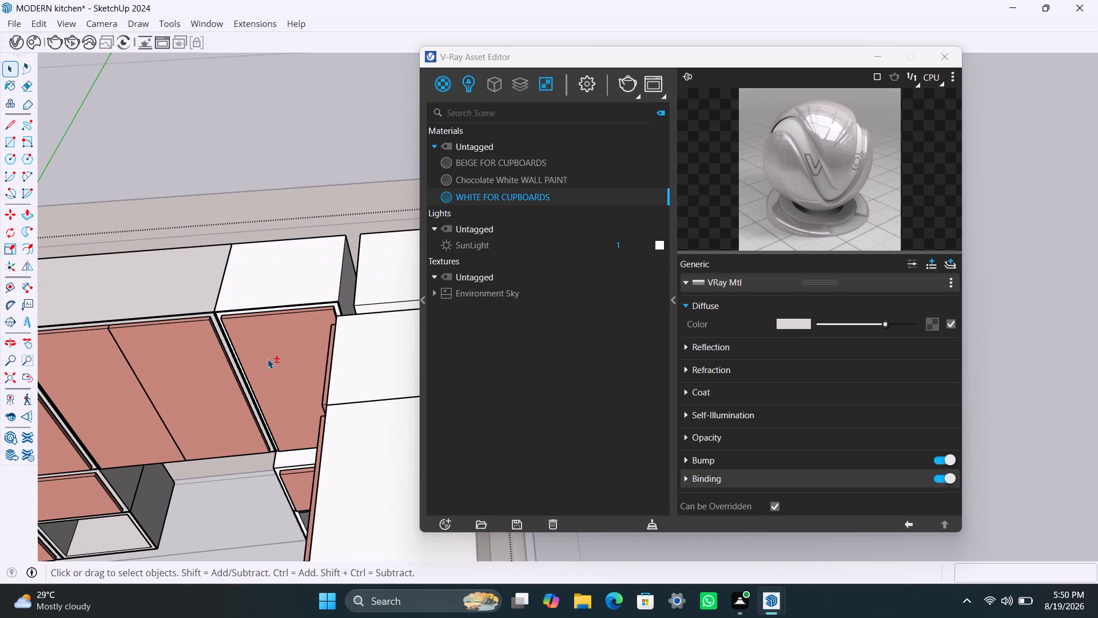
pyautogui.click(254, 285)
pyautogui.doubleClick(254, 285)
pyautogui.click(254, 285)
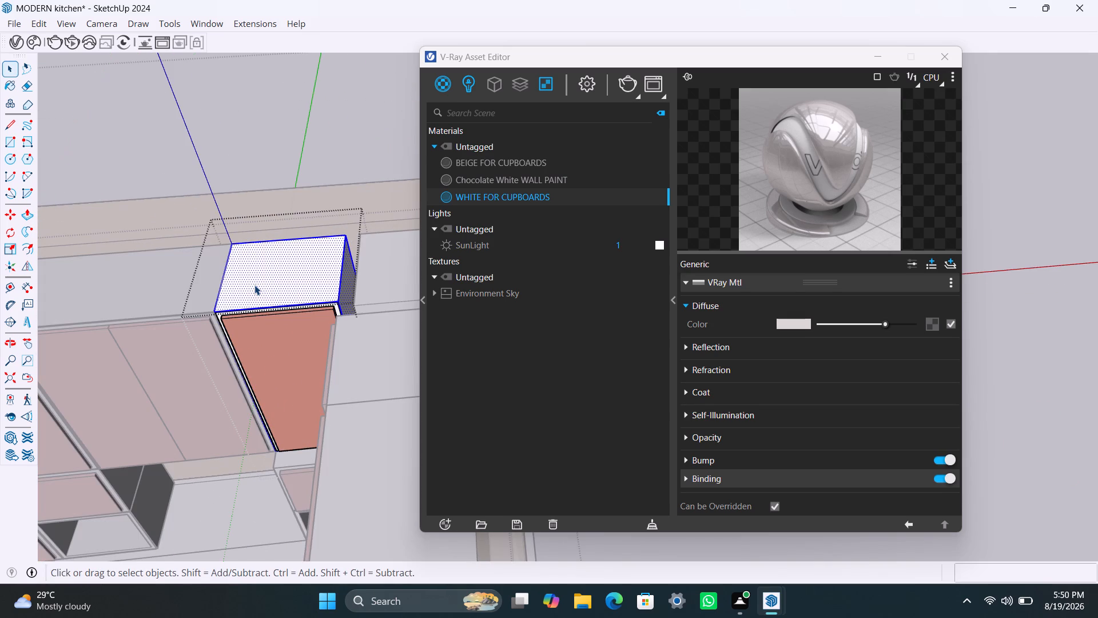
pyautogui.tripleClick(254, 285)
pyautogui.tripleClick(254, 285)
pyautogui.click(254, 285)
pyautogui.scroll(8, 255, 293)
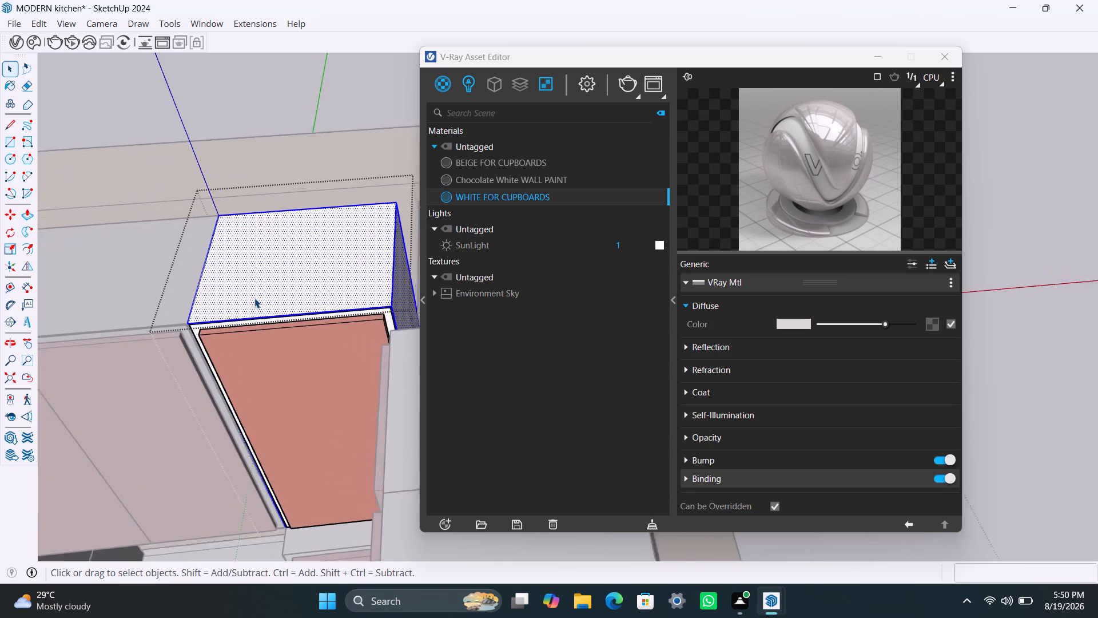
pyautogui.tripleClick(255, 307)
pyautogui.tripleClick(255, 307)
pyautogui.scroll(4, 247, 328)
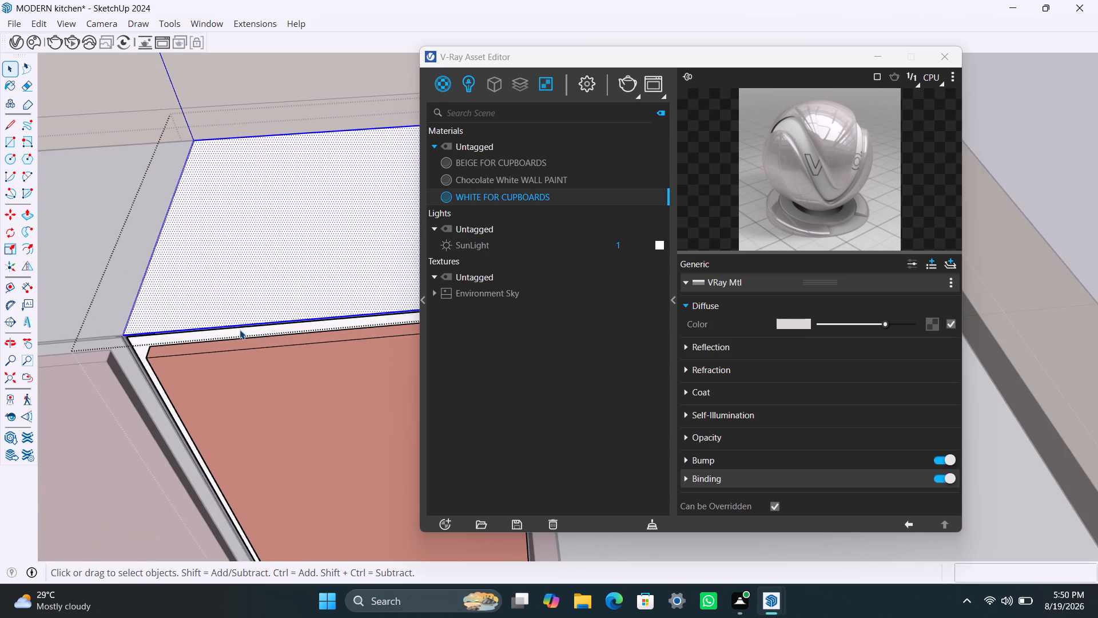
pyautogui.scroll(3, 240, 332)
pyautogui.click(224, 352)
pyautogui.click(225, 296)
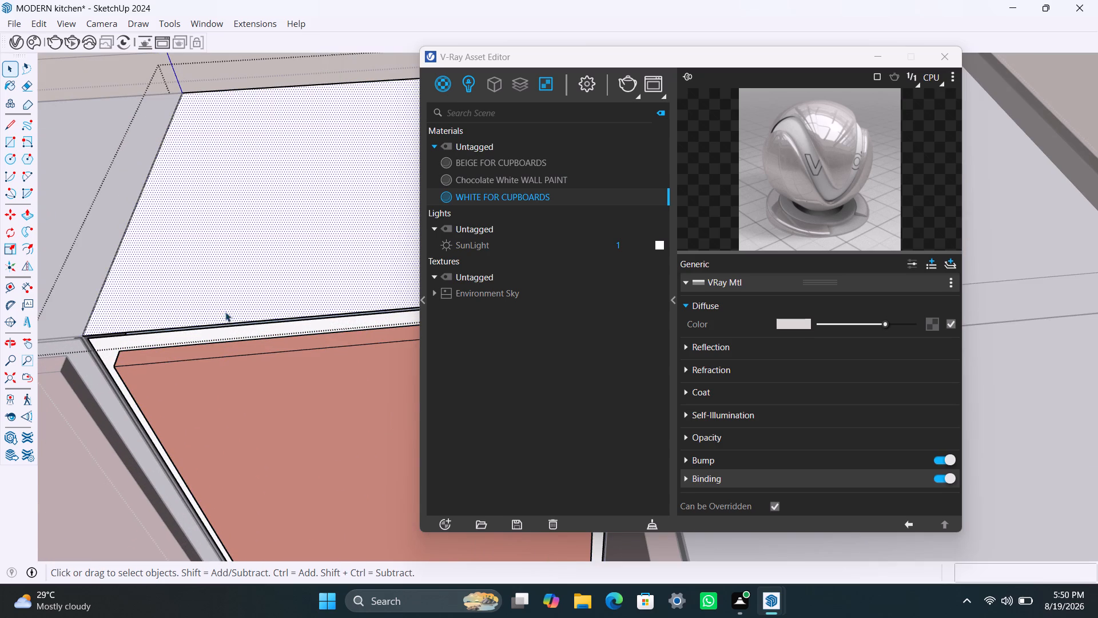
pyautogui.keyDown('shift'); pyautogui.click(218, 333); pyautogui.keyUp('shift')
pyautogui.tripleClick(217, 307)
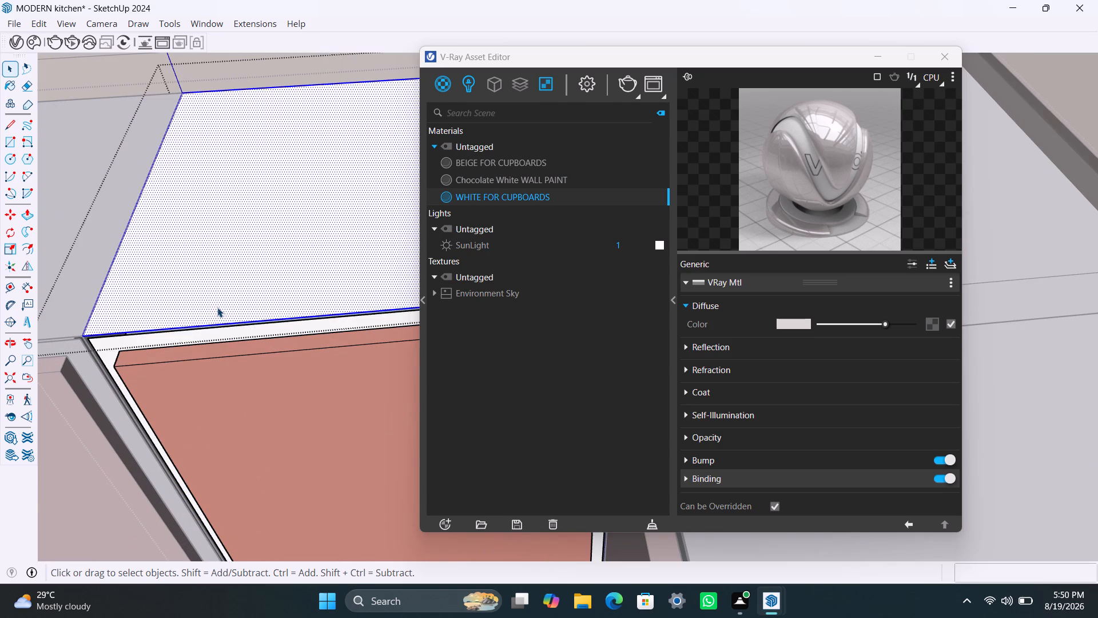
pyautogui.click(217, 307)
pyautogui.keyDown('shift'); pyautogui.tripleClick(225, 335); pyautogui.keyUp('shift')
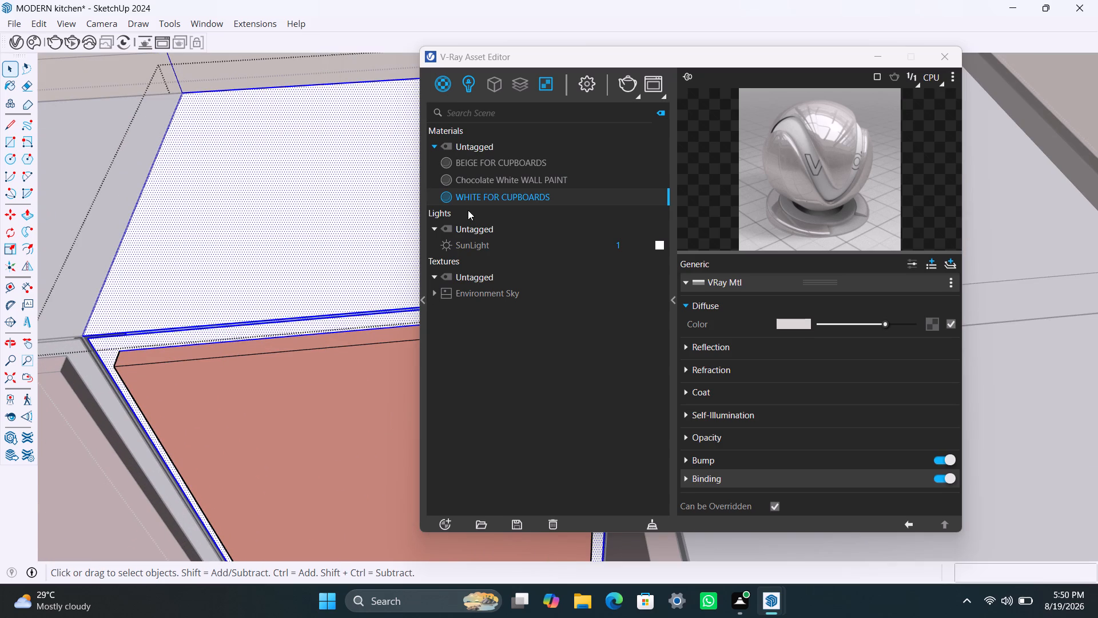
pyautogui.rightClick(474, 195)
pyautogui.click(498, 216)
# Apply WHITE FOR CUPBOARDS to the body of the small cabinet beneath the fourth upper cabinet, leaving out its door.
pyautogui.scroll(-16, 321, 310)
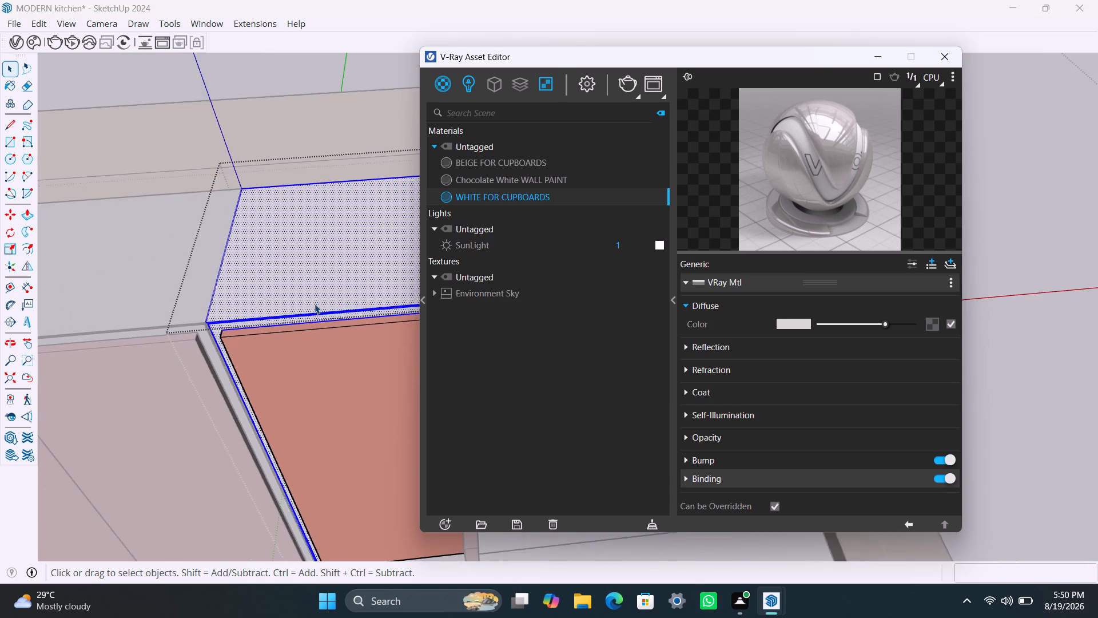
pyautogui.scroll(-17, 315, 304)
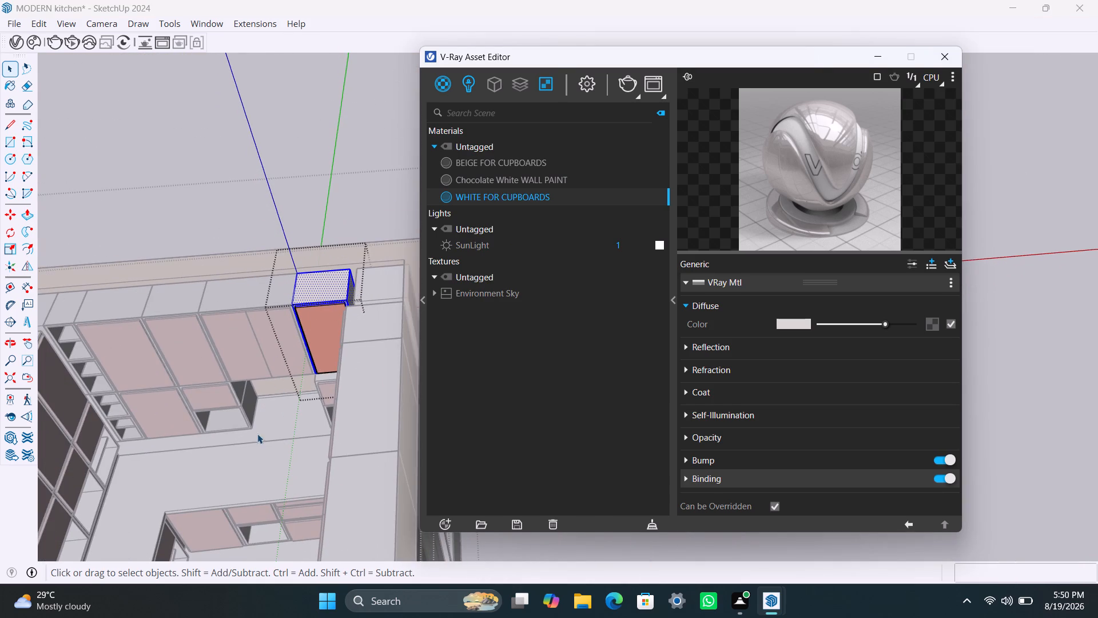
pyautogui.scroll(2, 257, 434)
pyautogui.moveTo(270, 446); pyautogui.dragTo(334, 399, button='middle')
pyautogui.scroll(4, 334, 398)
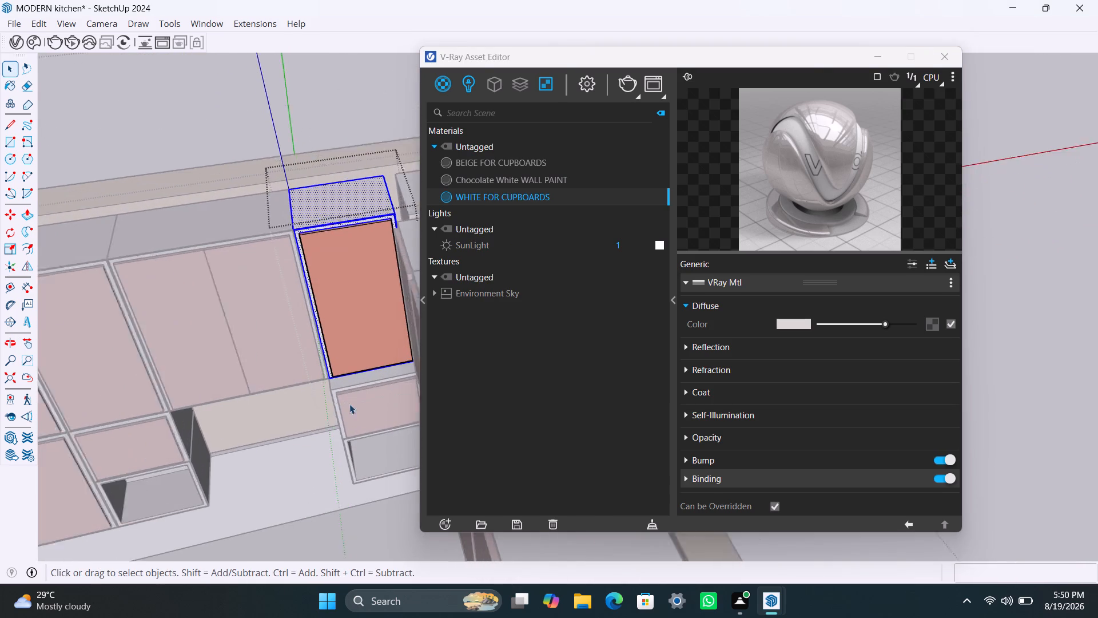
pyautogui.scroll(5, 349, 404)
pyautogui.click(328, 378)
pyautogui.tripleClick(321, 370)
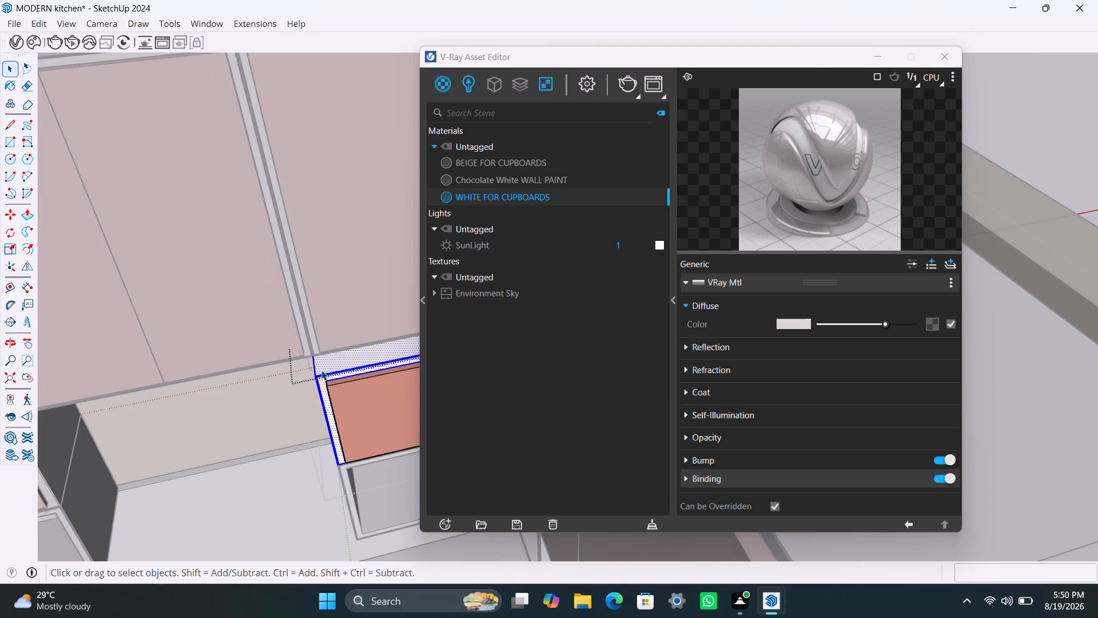
pyautogui.rightClick(506, 200)
pyautogui.click(518, 233)
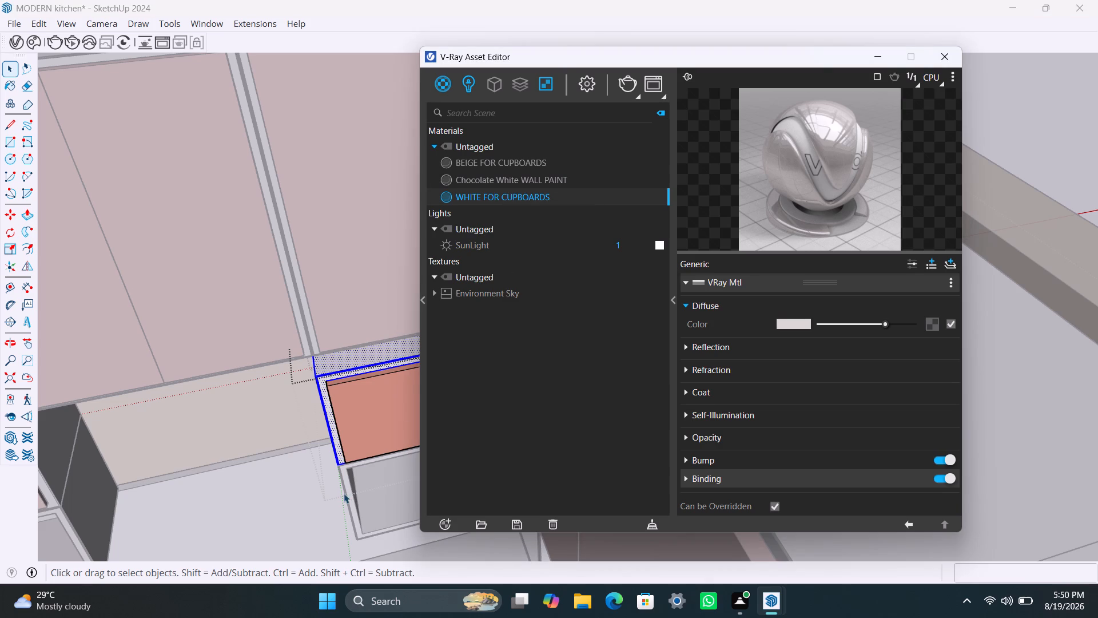
# Apply WHITE FOR CUPBOARDS to the open shelf box beneath the small cabinet under the fourth upper cabinet.
pyautogui.click(349, 487)
pyautogui.click(356, 488)
pyautogui.scroll(-2, 400, 544)
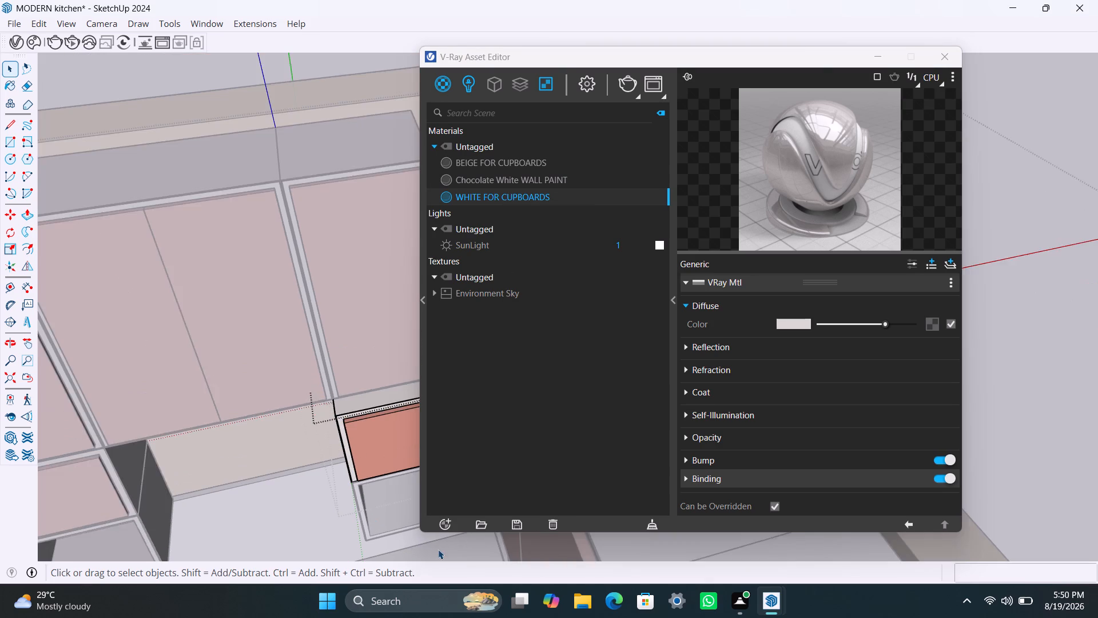
pyautogui.click(438, 549)
pyautogui.click(364, 509)
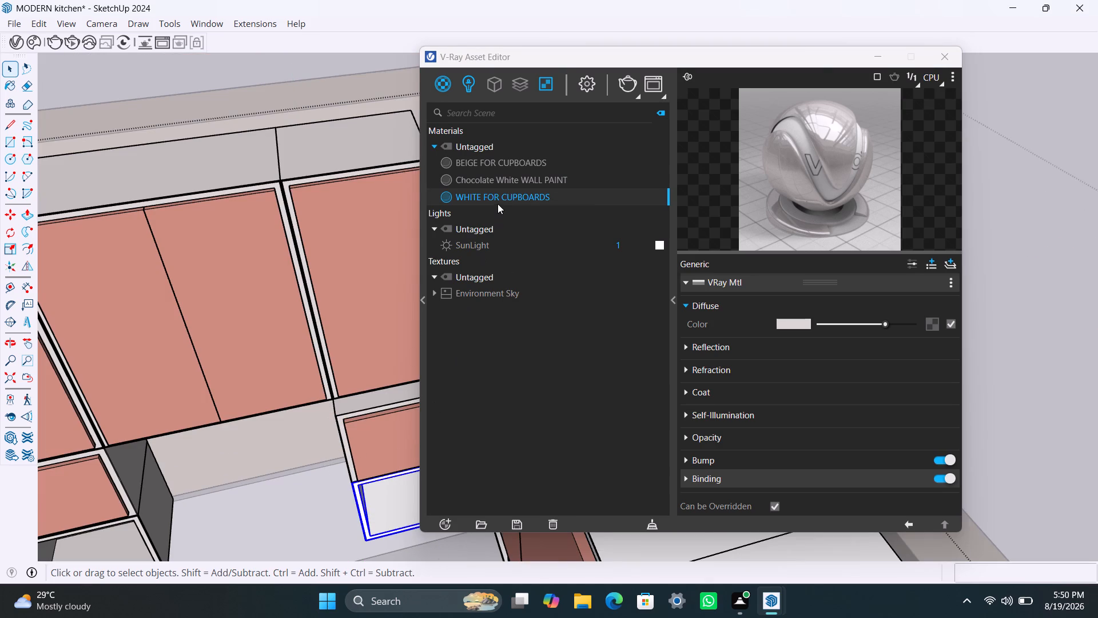
pyautogui.rightClick(498, 200)
pyautogui.click(525, 235)
# Apply WHITE FOR CUPBOARDS to the body of the next-to-last cabinet in the dark-fronted row along the adjacent wall, leaving out its door.
pyautogui.scroll(-3, 237, 252)
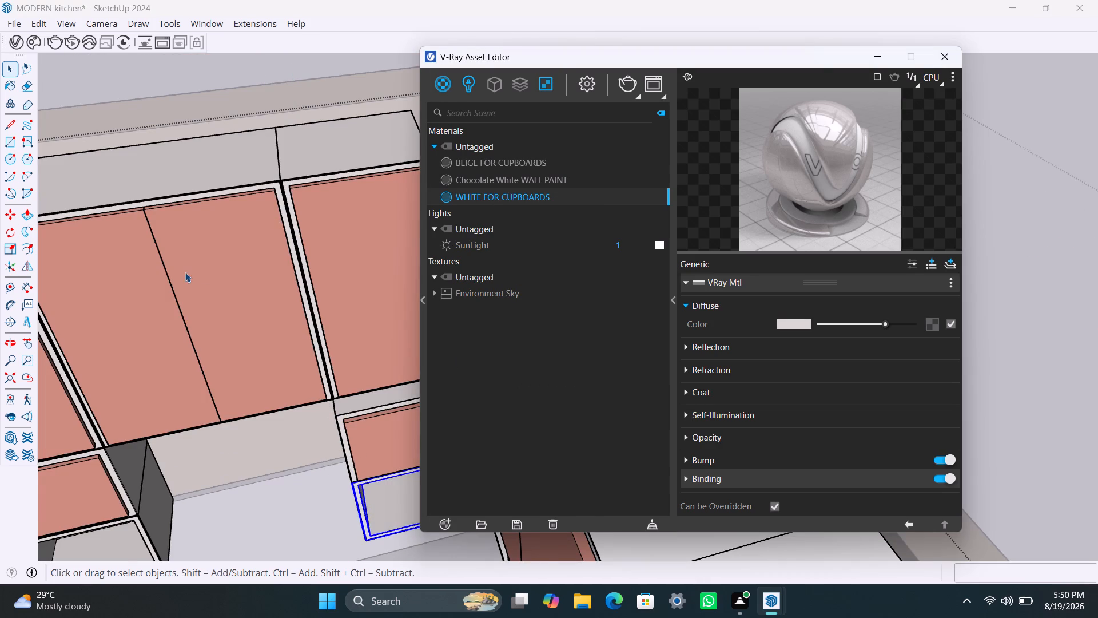
pyautogui.scroll(-14, 185, 272)
pyautogui.click(280, 110)
pyautogui.scroll(-5, 250, 341)
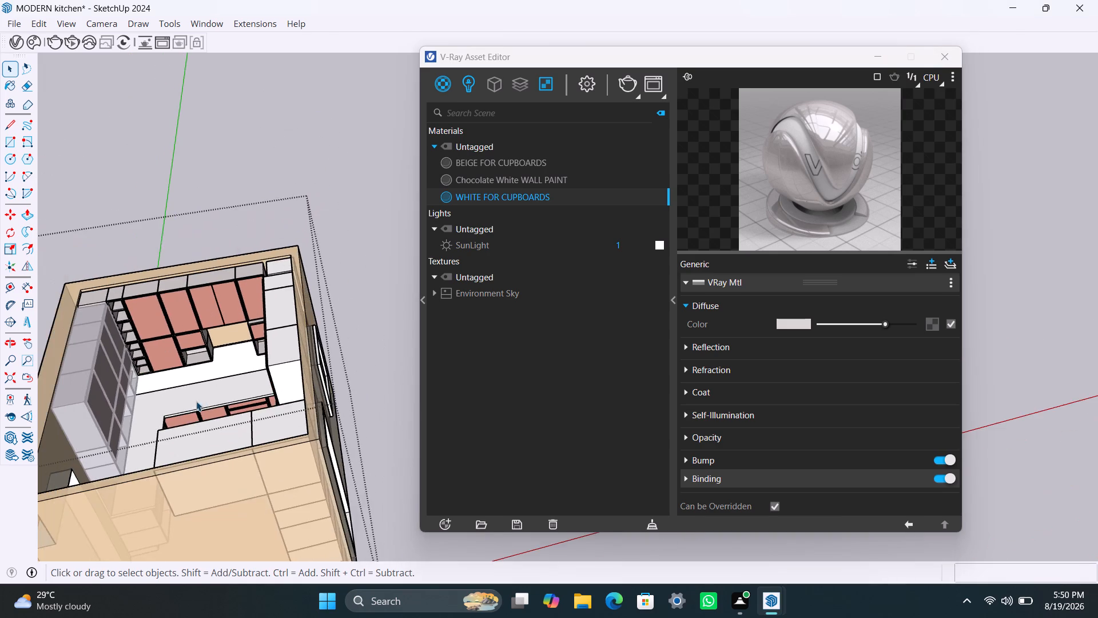
pyautogui.moveTo(196, 401); pyautogui.dragTo(237, 382, button='middle')
pyautogui.click(264, 103)
pyautogui.scroll(3, 213, 336)
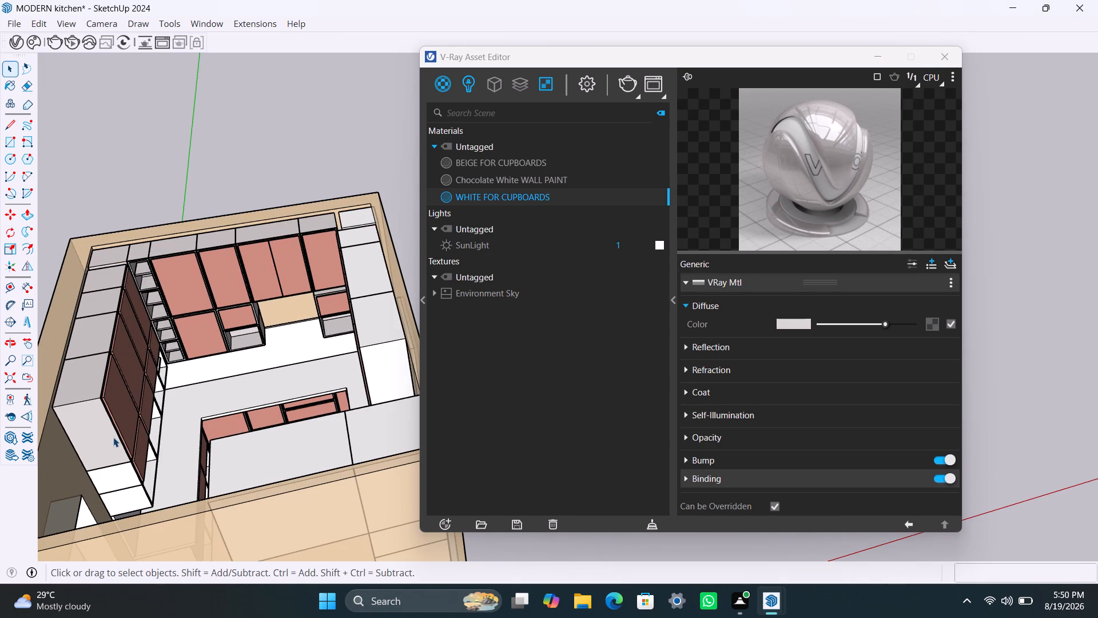
pyautogui.scroll(3, 126, 459)
pyautogui.moveTo(125, 474); pyautogui.dragTo(100, 467, button='middle')
pyautogui.tripleClick(105, 469)
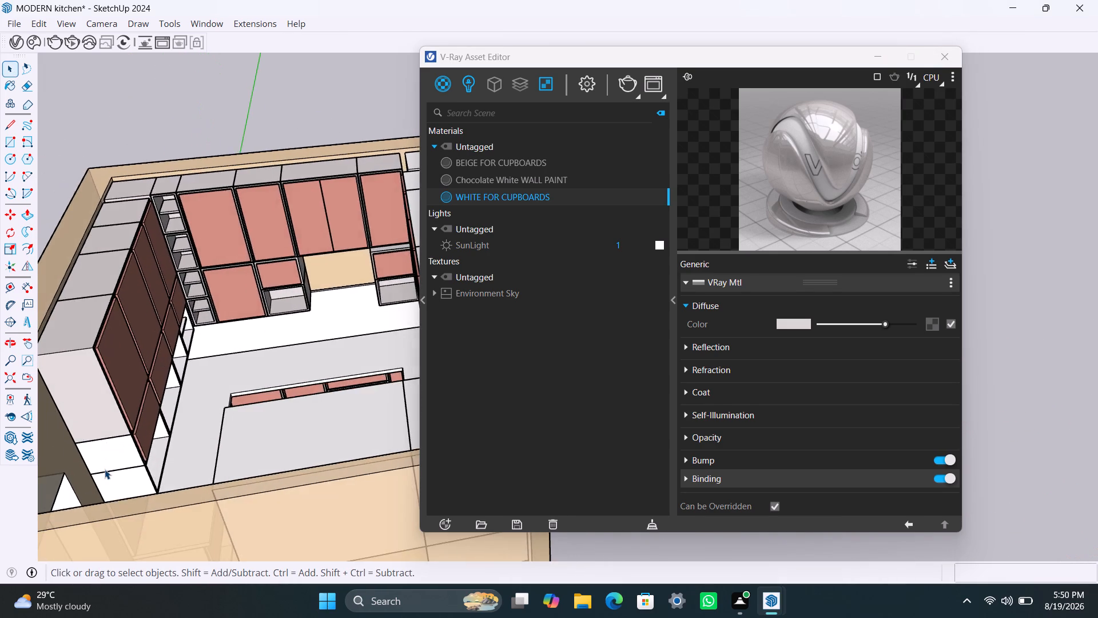
pyautogui.click(105, 468)
pyautogui.tripleClick(105, 466)
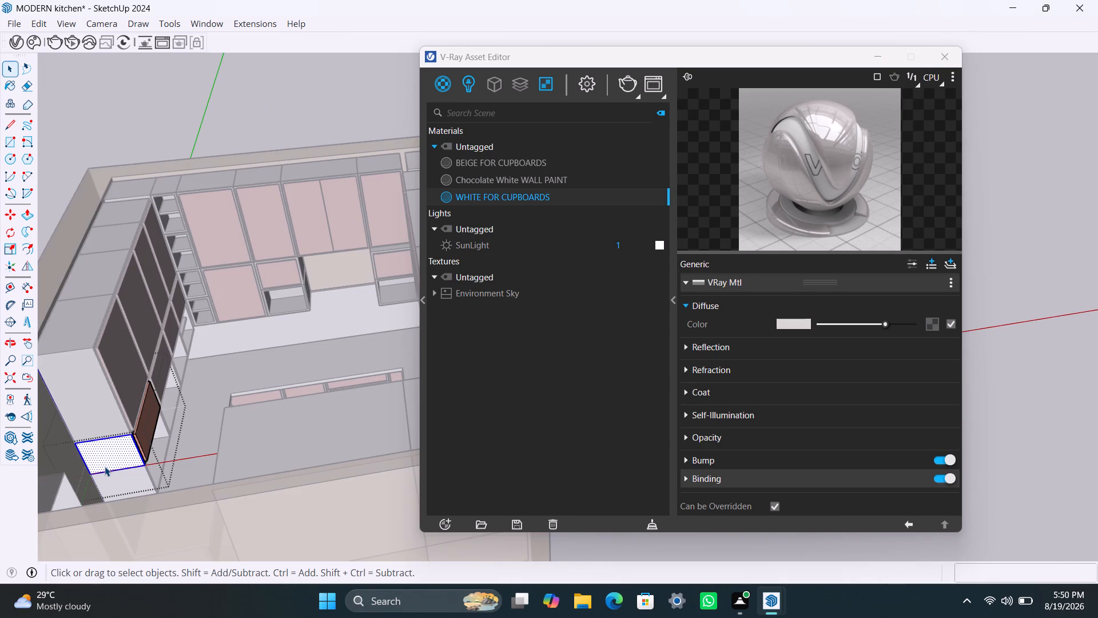
pyautogui.doubleClick(105, 466)
pyautogui.rightClick(512, 196)
pyautogui.click(527, 219)
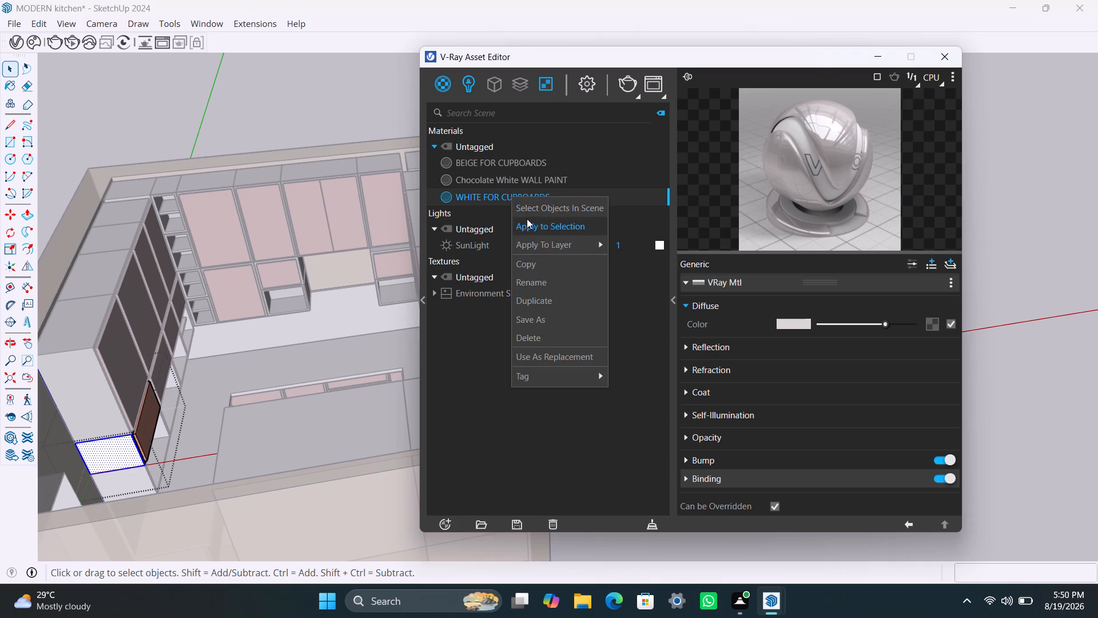
# Apply WHITE FOR CUPBOARDS to the whole doorless unit at the end of that dark-fronted row.
pyautogui.tripleClick(129, 477)
pyautogui.click(229, 423)
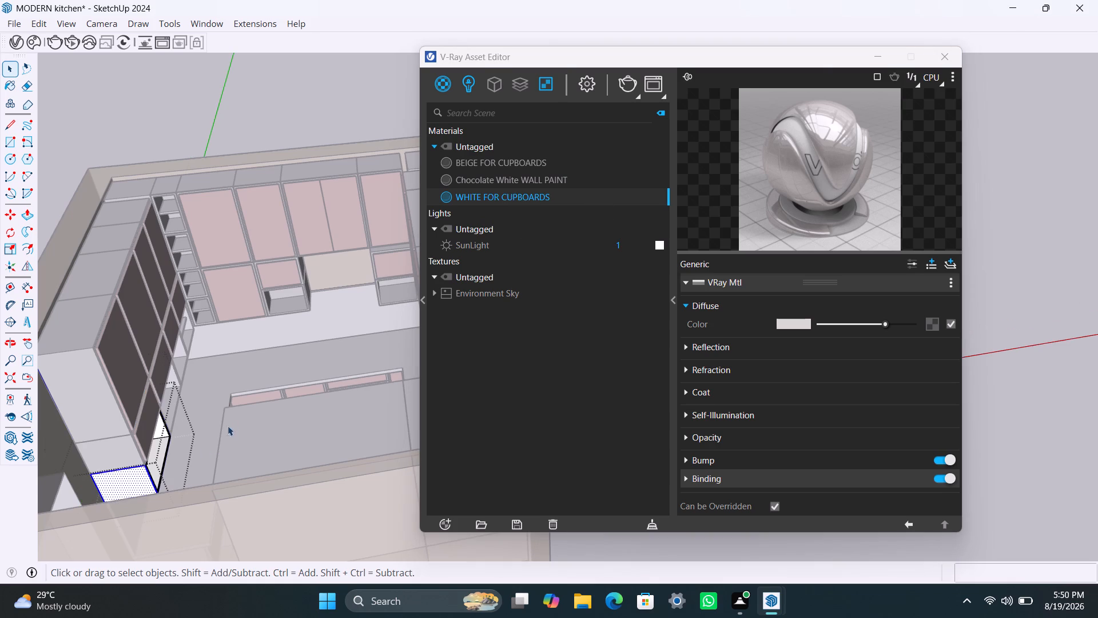
pyautogui.click(158, 462)
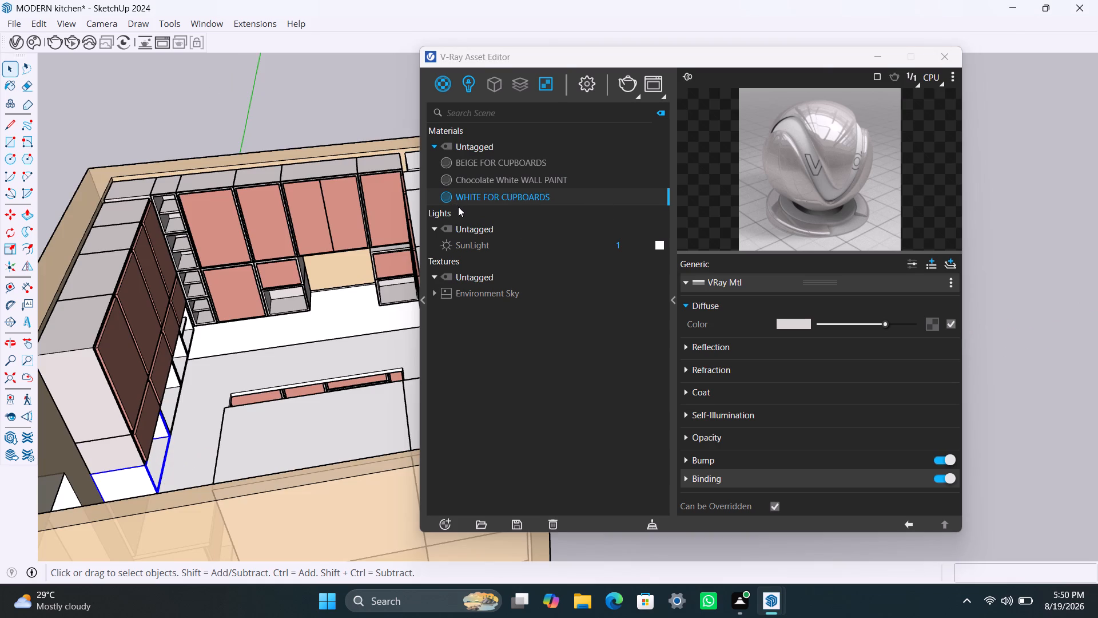
pyautogui.rightClick(464, 195)
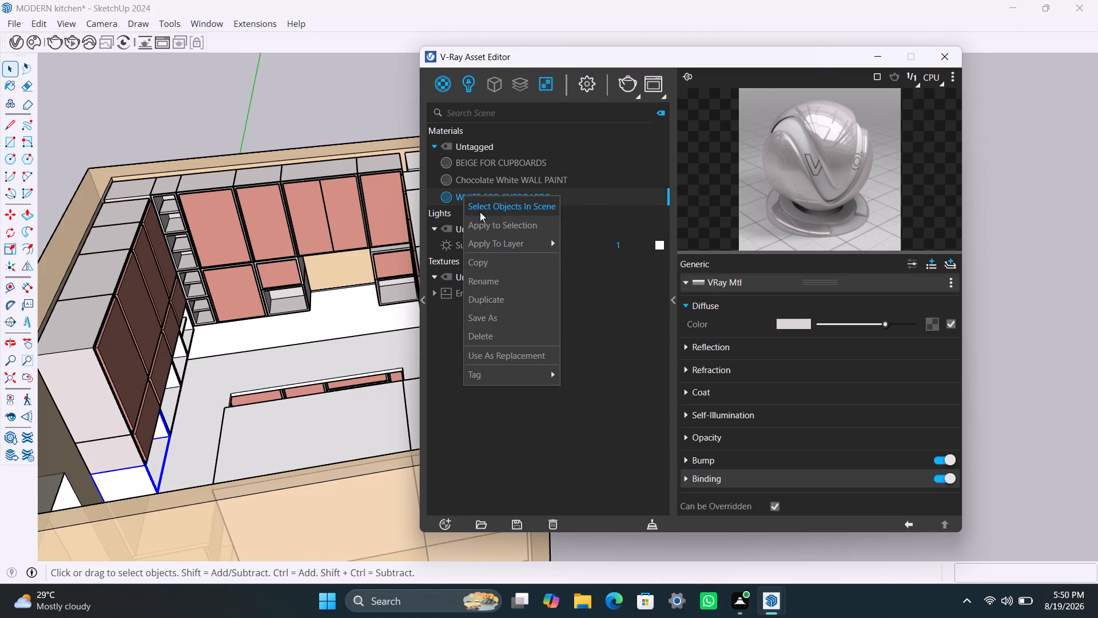
pyautogui.click(481, 230)
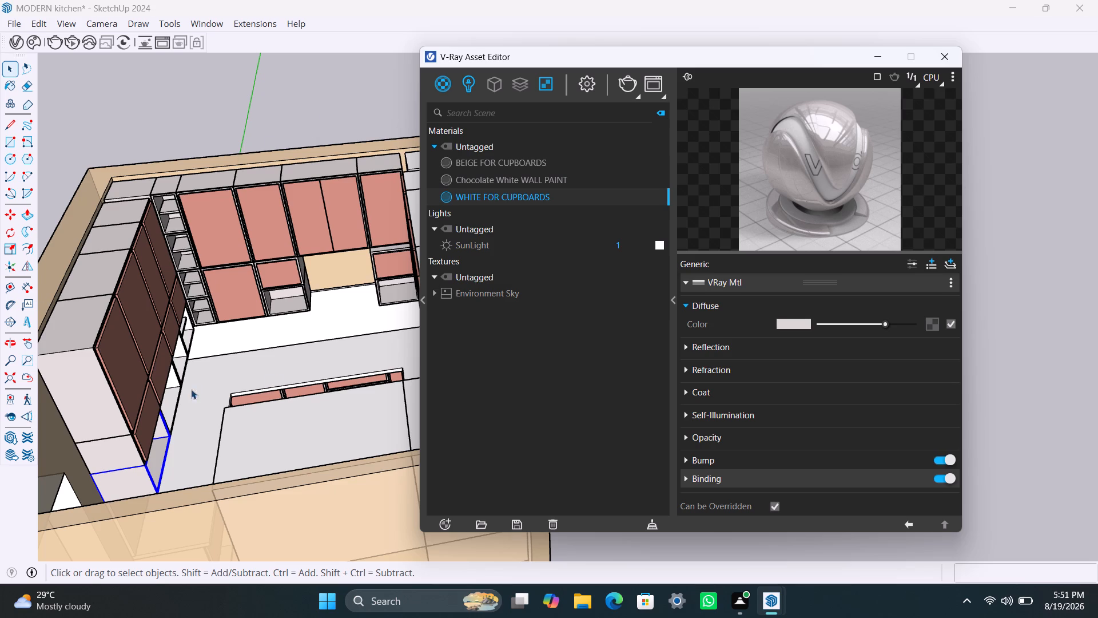
# Apply WHITE FOR CUPBOARDS to the corner cabinet box where the opposite wall's upper cabinets begin.
pyautogui.scroll(-7, 210, 377)
pyautogui.keyDown('shift'); pyautogui.moveTo(211, 364); pyautogui.dragTo(173, 338, button='middle'); pyautogui.keyUp('shift')
pyautogui.scroll(4, 197, 330)
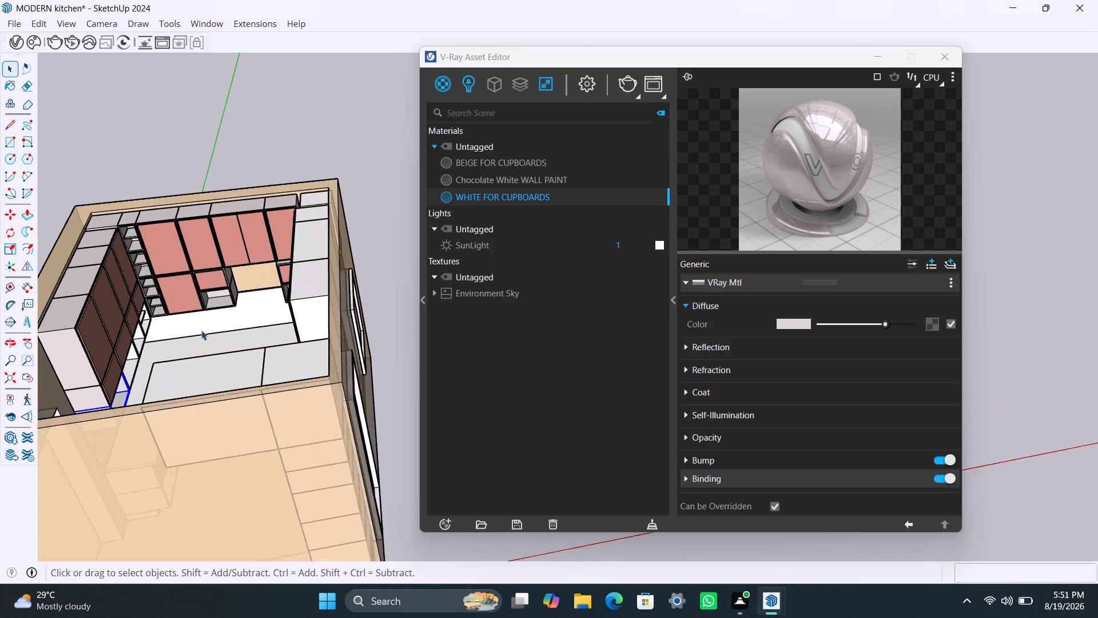
pyautogui.moveTo(225, 345); pyautogui.dragTo(272, 375, button='middle')
pyautogui.scroll(3, 273, 301)
pyautogui.moveTo(287, 324); pyautogui.dragTo(313, 322, button='middle')
pyautogui.scroll(2, 283, 216)
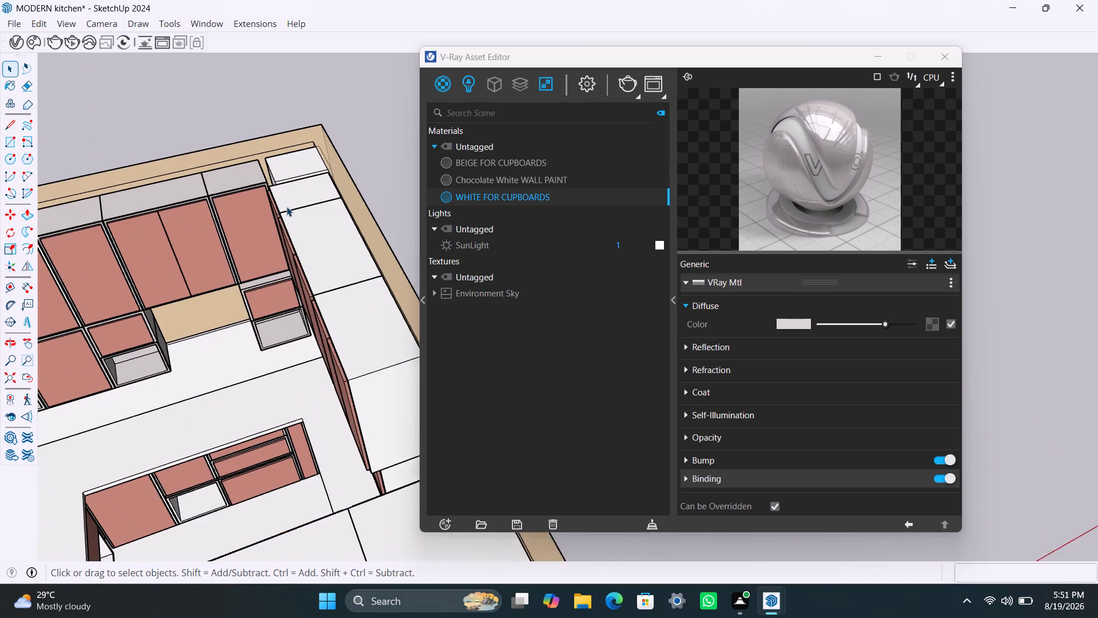
pyautogui.scroll(1, 287, 207)
pyautogui.scroll(-3, 286, 204)
pyautogui.click(286, 167)
pyautogui.tripleClick(286, 167)
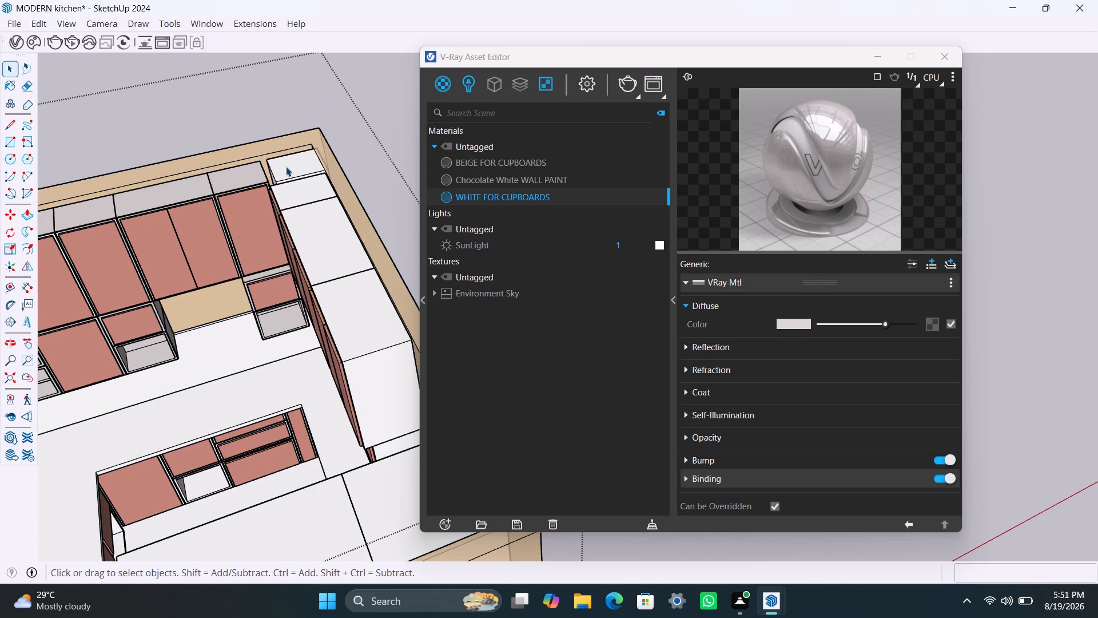
pyautogui.doubleClick(286, 167)
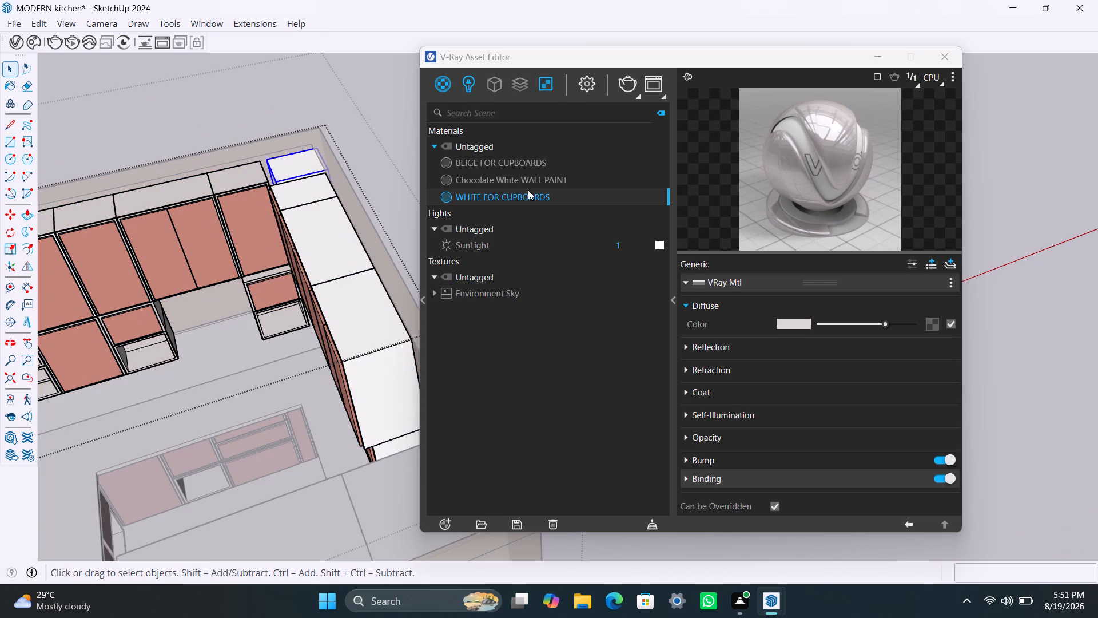
pyautogui.rightClick(528, 190)
pyautogui.click(540, 222)
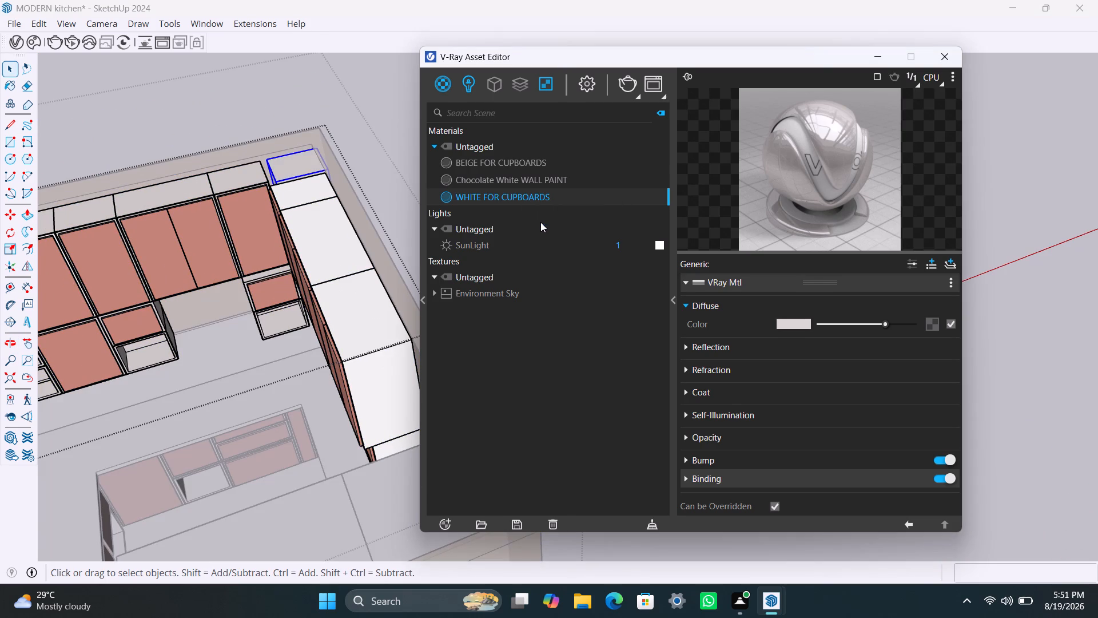
# Apply WHITE FOR CUPBOARDS to the body and front frame of the narrow single-door cabinet beside the corner box, leaving out its door.
pyautogui.click(311, 187)
pyautogui.tripleClick(312, 188)
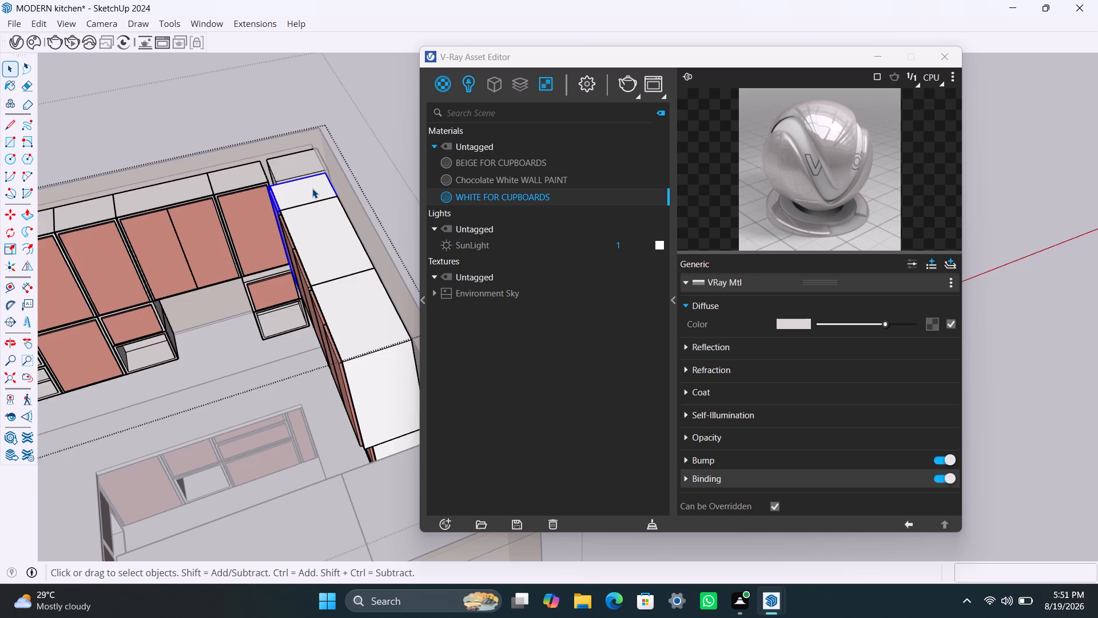
pyautogui.doubleClick(312, 188)
pyautogui.scroll(-4, 301, 218)
pyautogui.moveTo(270, 237); pyautogui.dragTo(423, 192, button='middle')
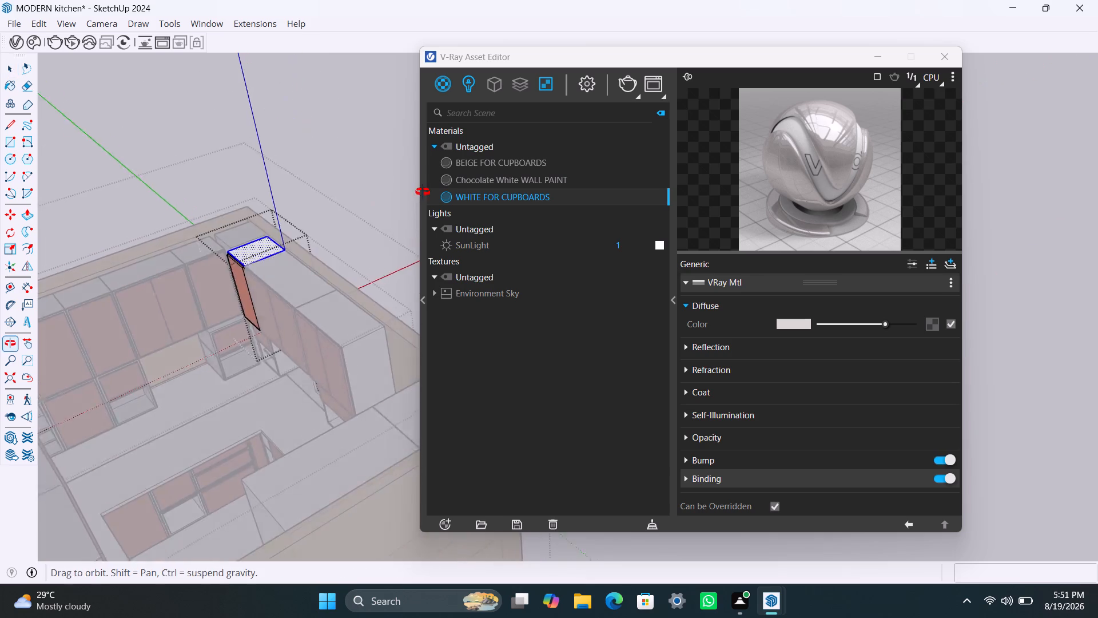
pyautogui.moveTo(423, 192); pyautogui.dragTo(429, 191, button='middle')
pyautogui.scroll(13, 224, 283)
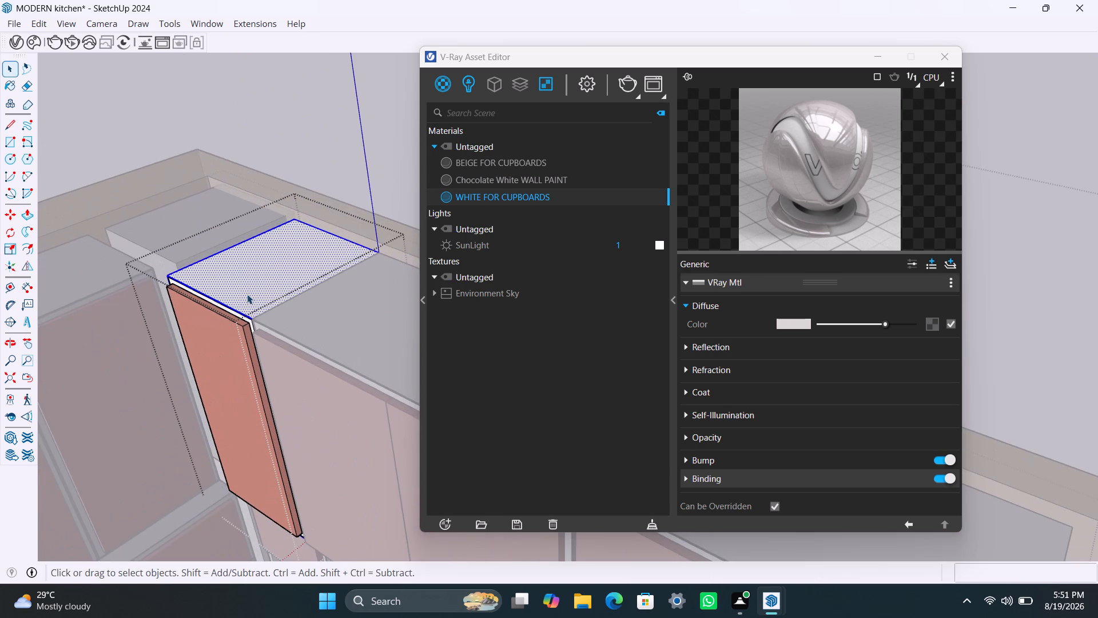
pyautogui.rightClick(489, 200)
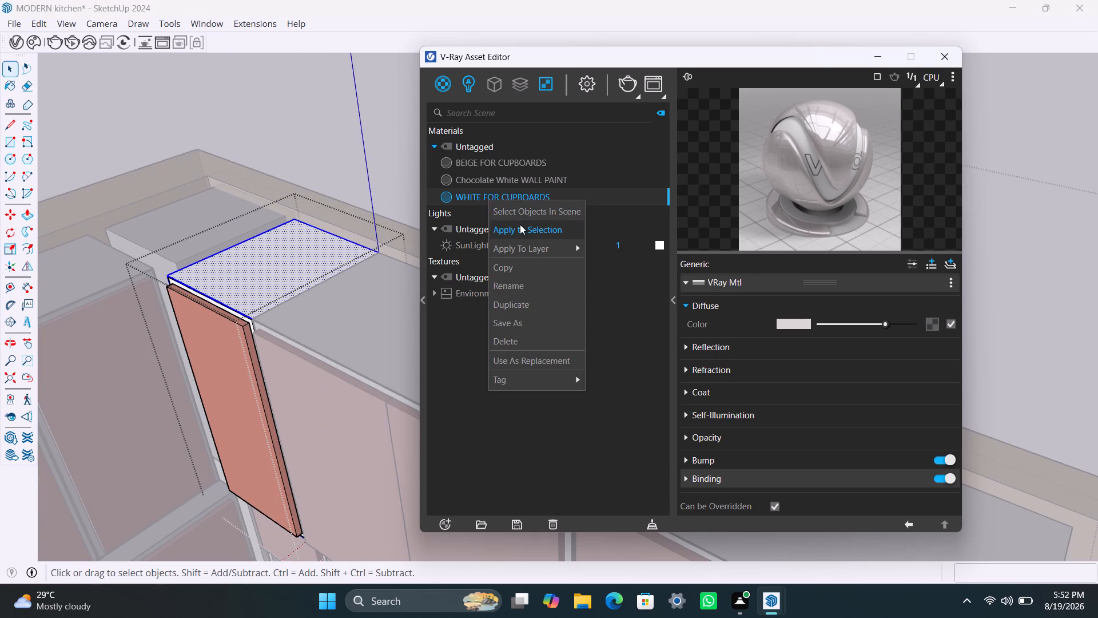
pyautogui.click(520, 224)
pyautogui.scroll(8, 209, 308)
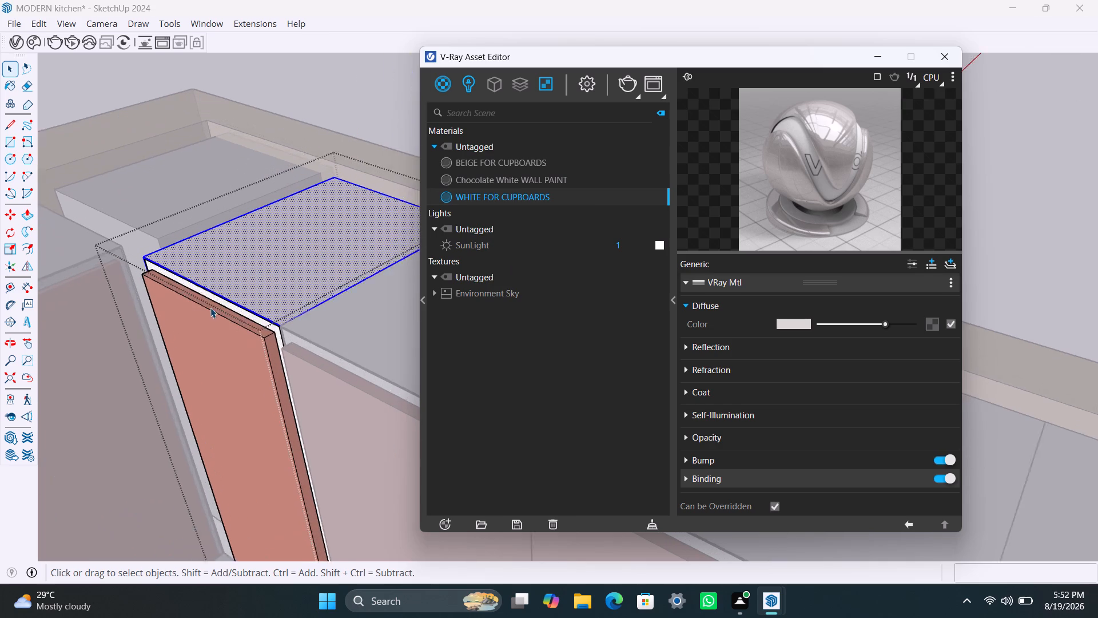
pyautogui.click(224, 298)
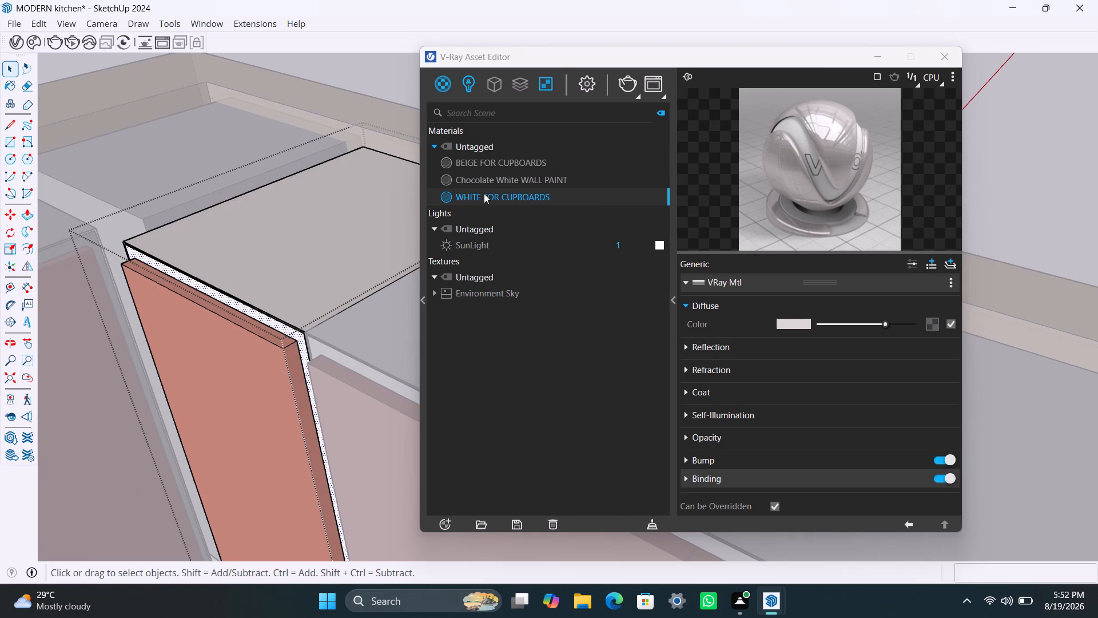
pyautogui.rightClick(484, 193)
pyautogui.click(525, 225)
# Apply WHITE FOR CUPBOARDS to the body of the two-door cabinet beside the narrow single-door one, leaving out its doors.
pyautogui.tripleClick(369, 327)
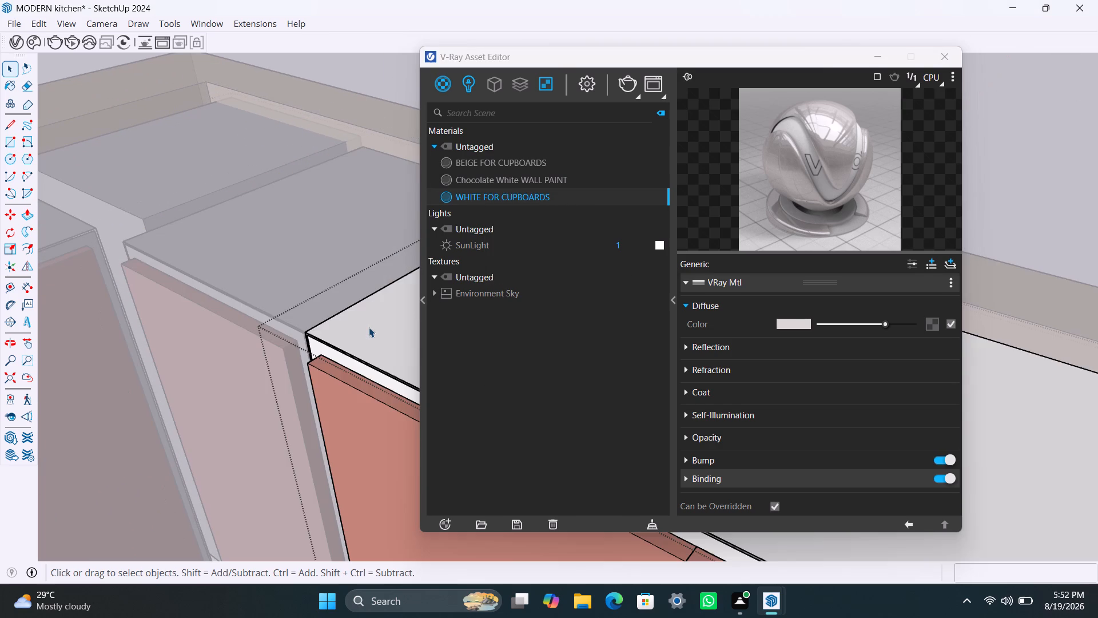
pyautogui.tripleClick(369, 327)
pyautogui.doubleClick(369, 327)
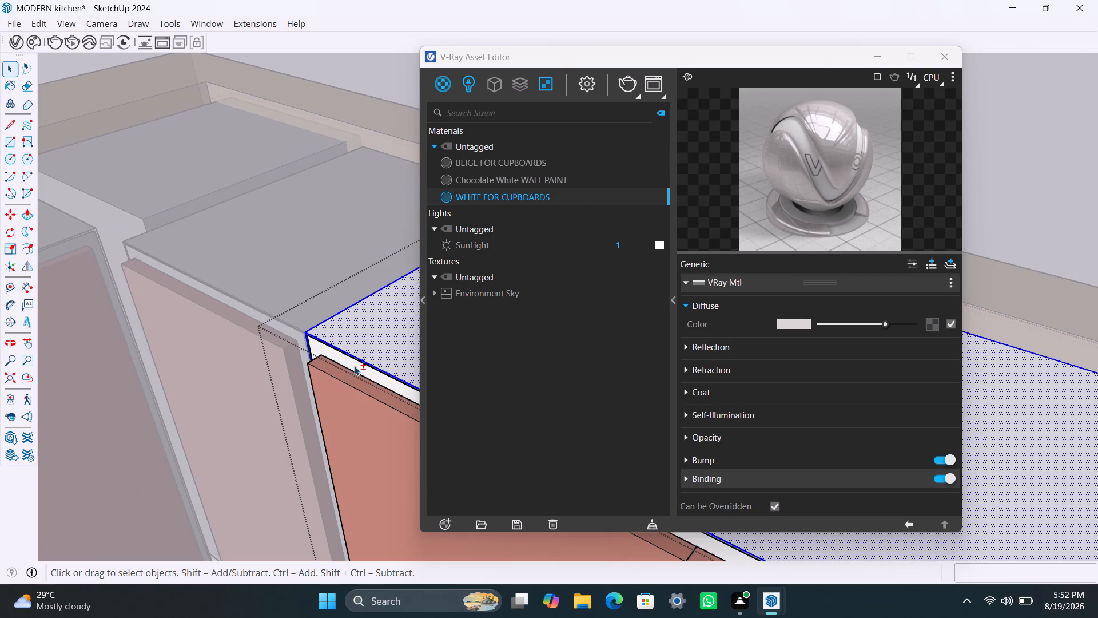
pyautogui.keyDown('shift'); pyautogui.click(354, 366); pyautogui.keyUp('shift')
pyautogui.keyDown('shift'); pyautogui.doubleClick(354, 366); pyautogui.keyUp('shift')
pyautogui.keyDown('shift'); pyautogui.tripleClick(354, 366); pyautogui.keyUp('shift')
pyautogui.keyDown('shift'); pyautogui.tripleClick(354, 366); pyautogui.keyUp('shift')
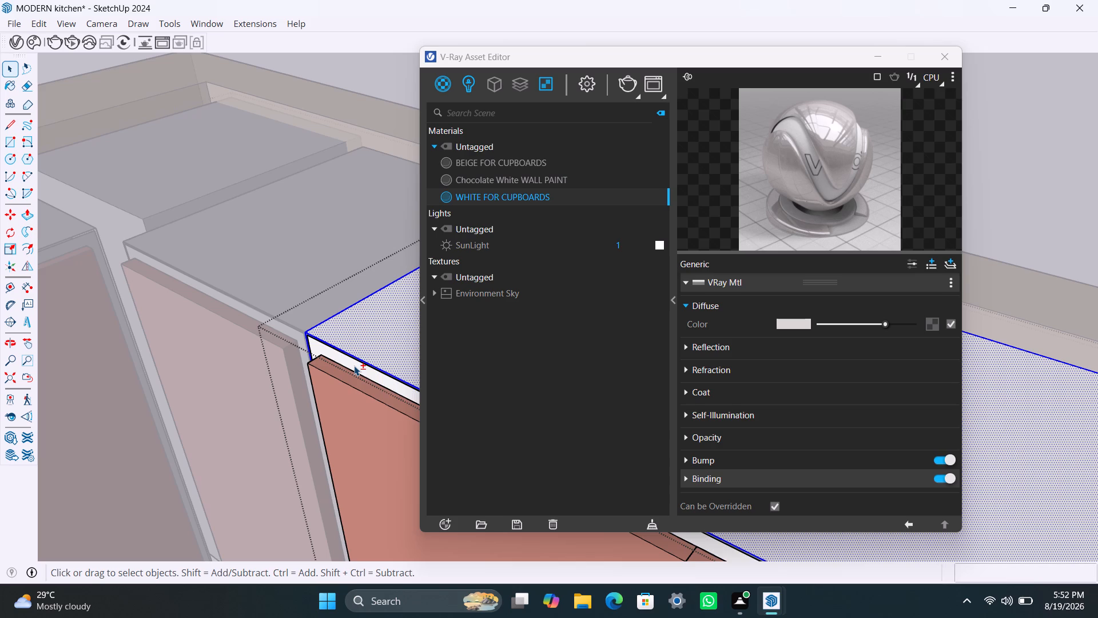
pyautogui.tripleClick(355, 365)
pyautogui.tripleClick(361, 356)
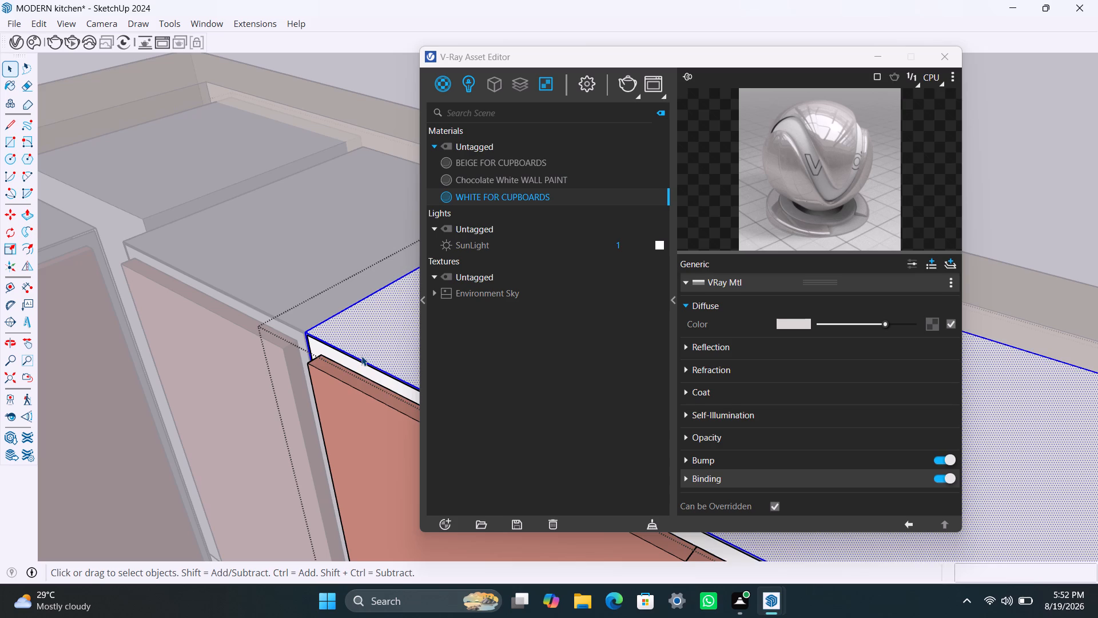
pyautogui.doubleClick(361, 356)
pyautogui.tripleClick(363, 364)
pyautogui.tripleClick(363, 364)
pyautogui.rightClick(503, 191)
pyautogui.click(524, 221)
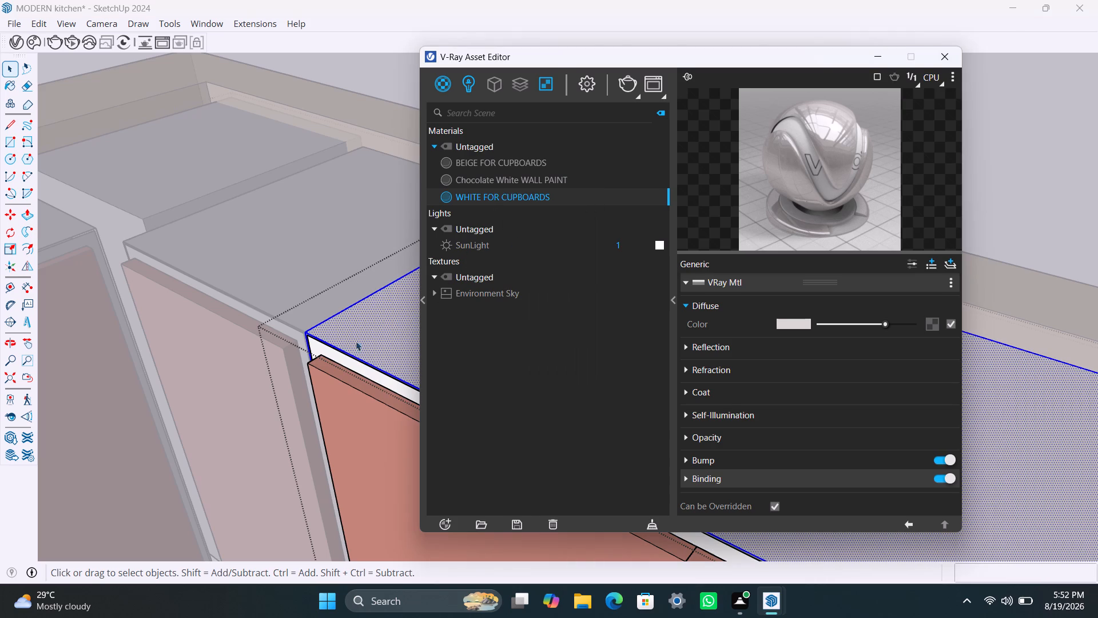
# Apply WHITE FOR CUPBOARDS to the front frame around the doors of the same two-door cabinet.
pyautogui.click(352, 357)
pyautogui.click(355, 362)
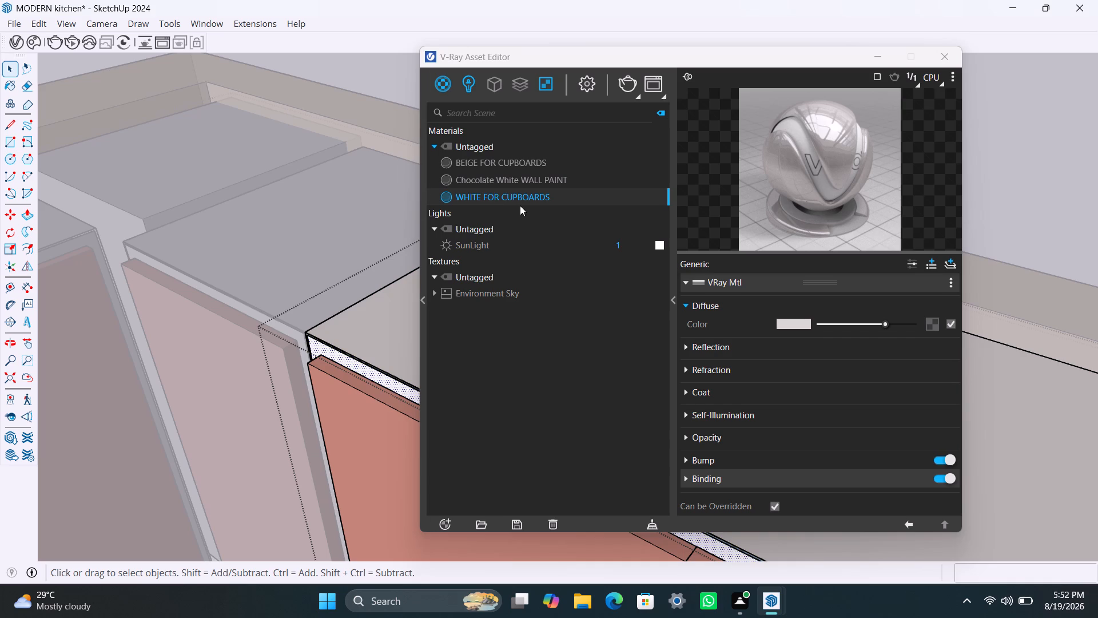
pyautogui.rightClick(520, 205)
pyautogui.rightClick(525, 199)
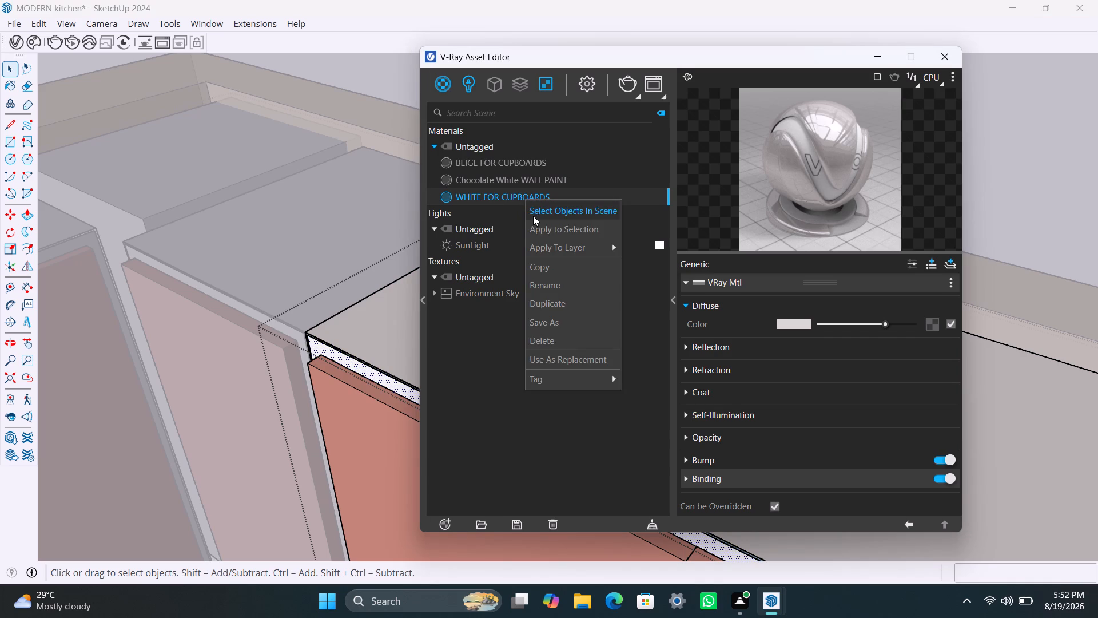
pyautogui.click(535, 227)
# Apply WHITE FOR CUPBOARDS to the body of the two-door upper cabinet at the far end of the row, leaving out its doors.
pyautogui.scroll(-14, 134, 369)
pyautogui.scroll(-5, 127, 303)
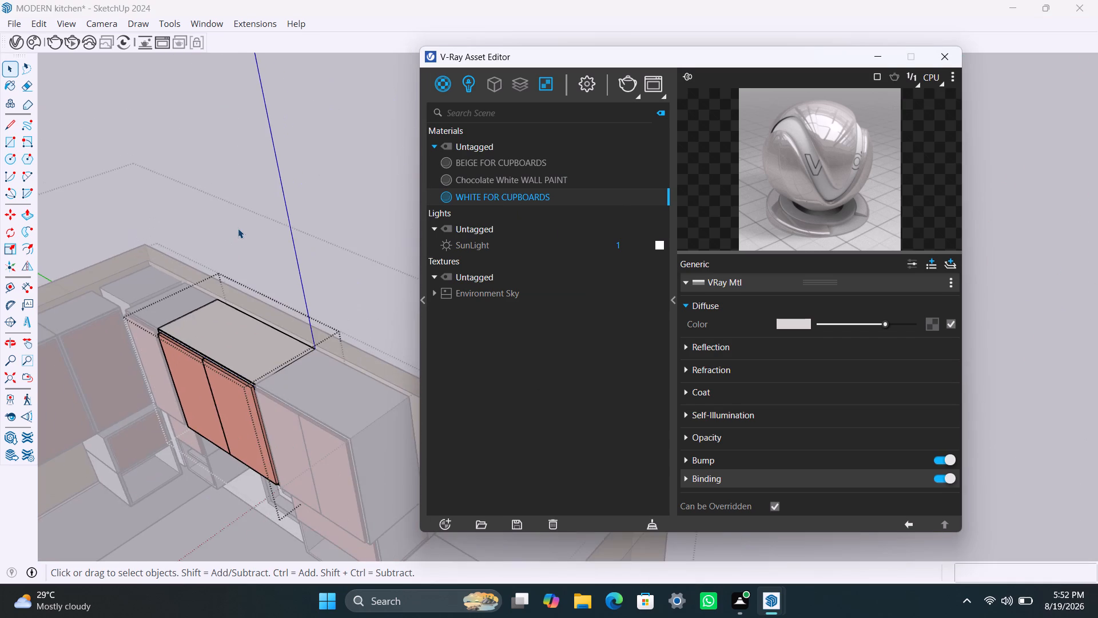
pyautogui.click(238, 228)
pyautogui.scroll(-5, 140, 378)
pyautogui.moveTo(170, 441); pyautogui.dragTo(157, 360, button='middle')
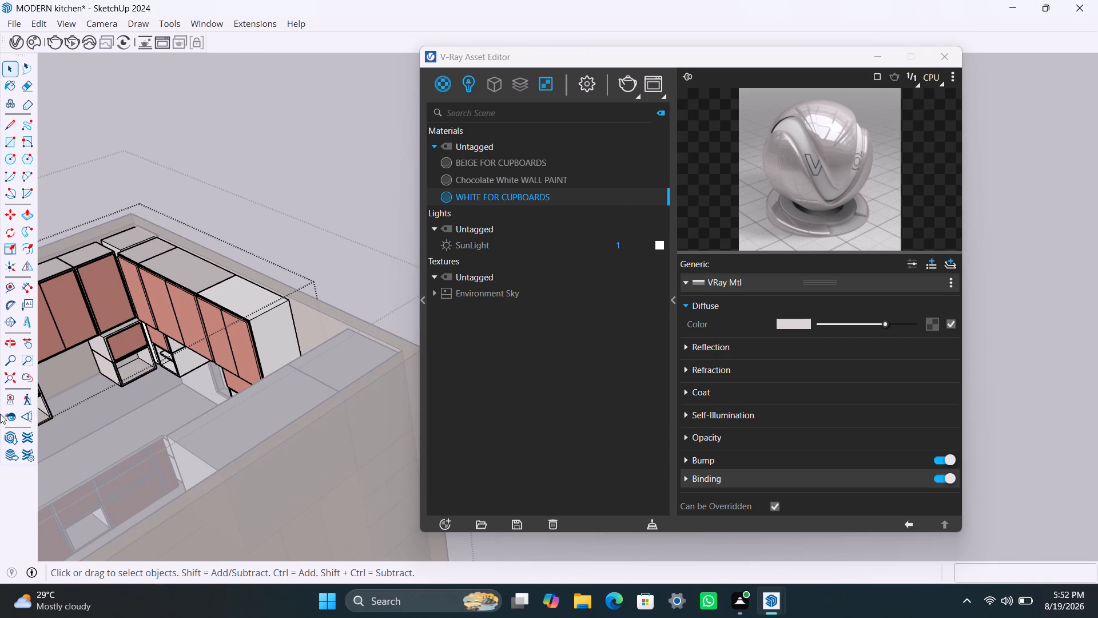
pyautogui.click(273, 235)
pyautogui.click(252, 302)
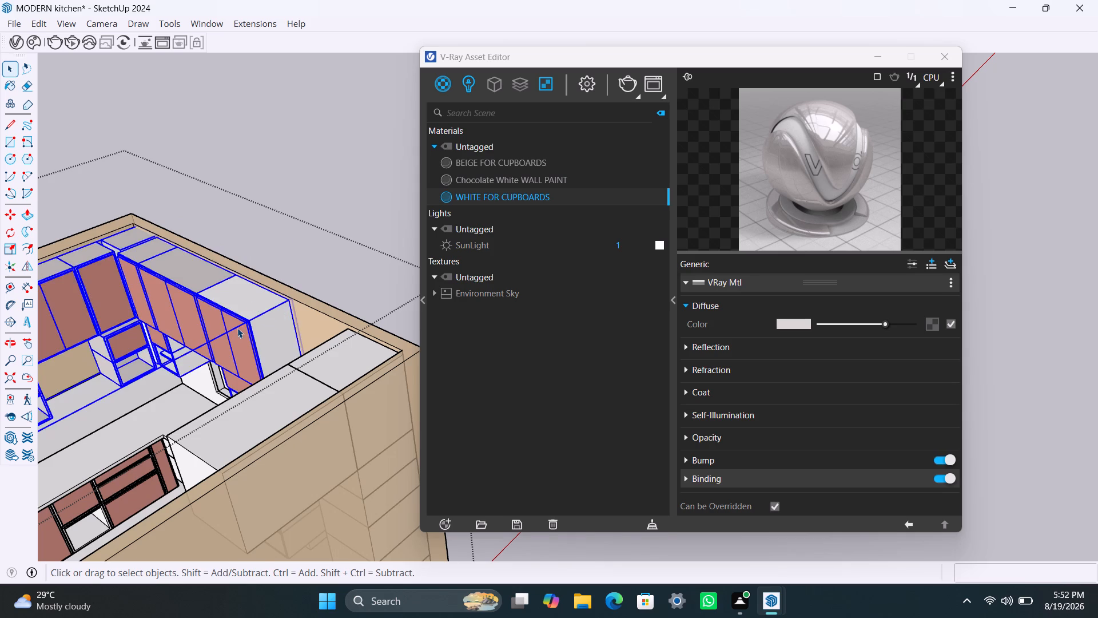
pyautogui.scroll(4, 237, 327)
pyautogui.doubleClick(254, 307)
pyautogui.doubleClick(251, 302)
pyautogui.click(251, 302)
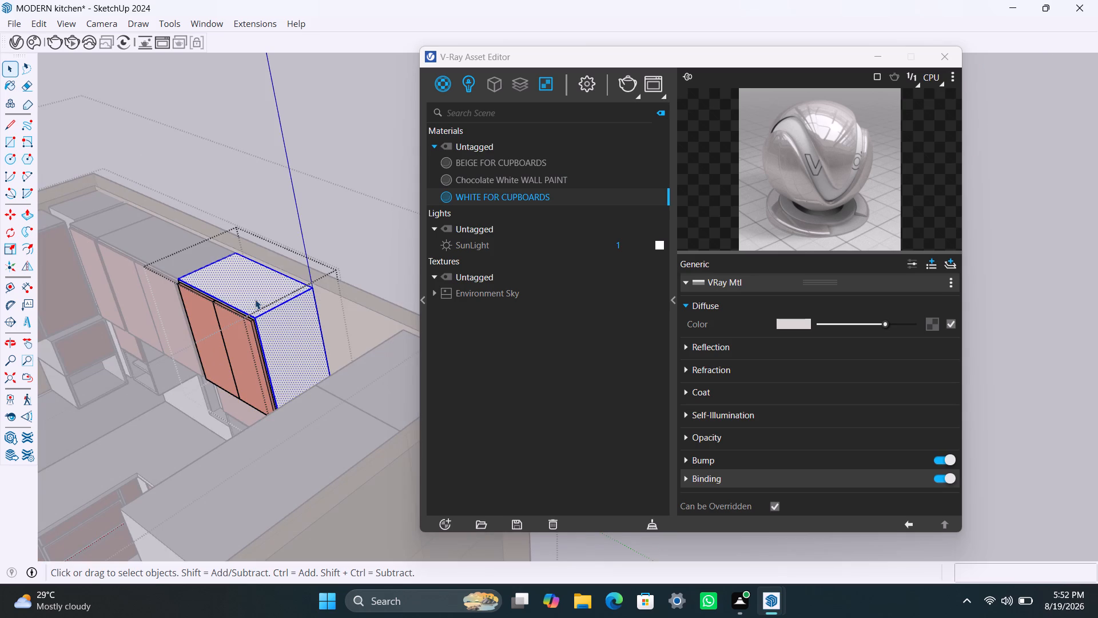
pyautogui.click(258, 299)
pyautogui.tripleClick(258, 299)
pyautogui.click(258, 299)
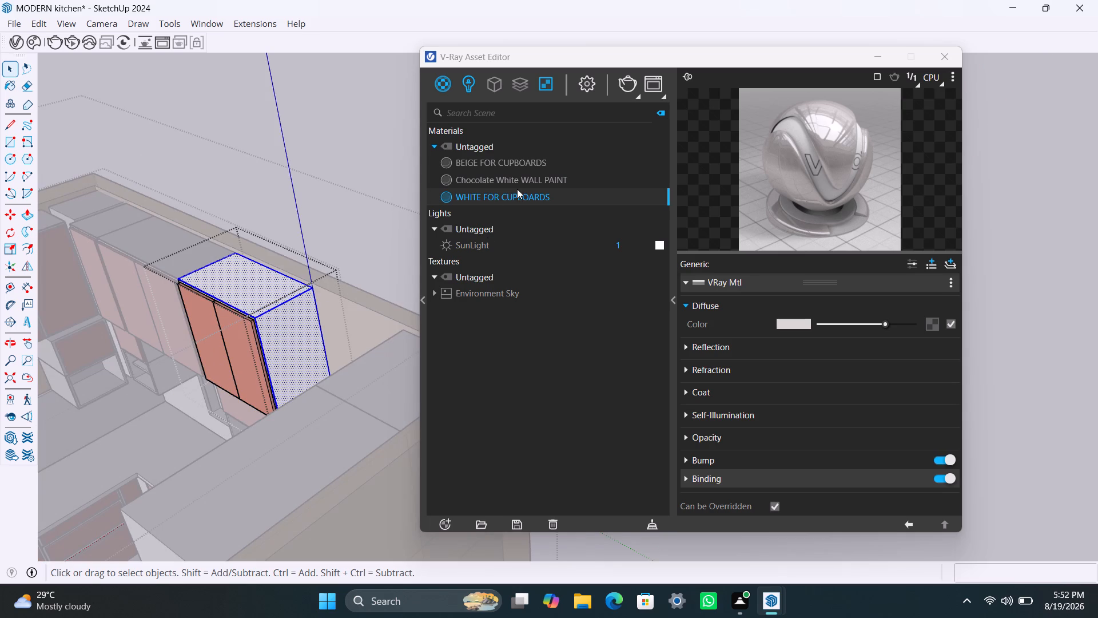
pyautogui.rightClick(519, 193)
pyautogui.click(547, 224)
# Apply WHITE FOR CUPBOARDS to the front frame around the doors of the same end two-door cabinet.
pyautogui.scroll(8, 238, 320)
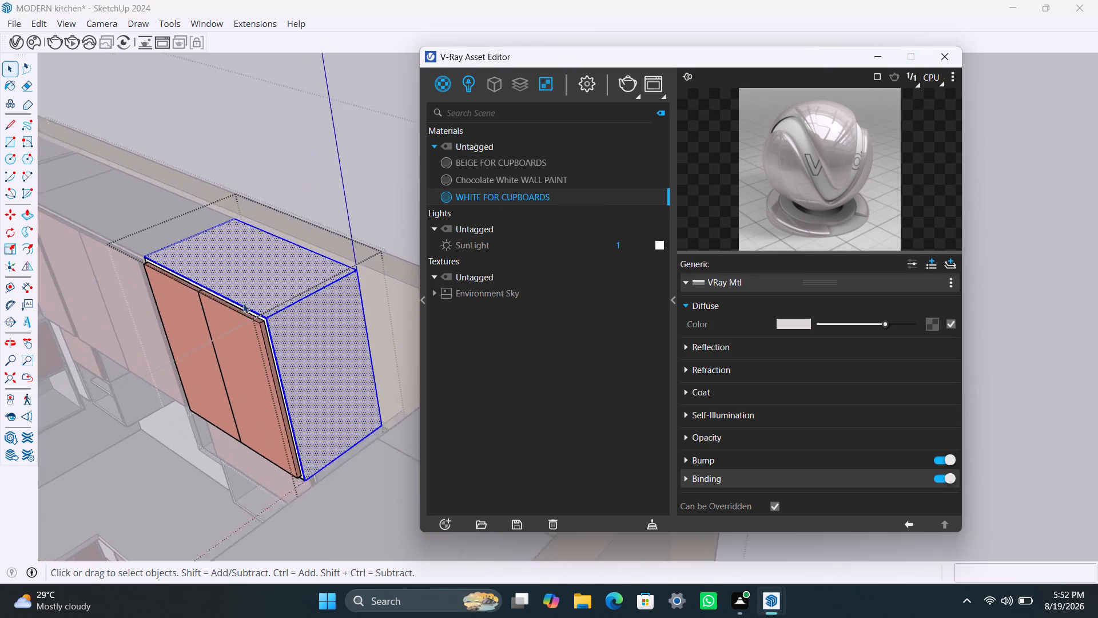
pyautogui.scroll(12, 243, 303)
pyautogui.click(253, 308)
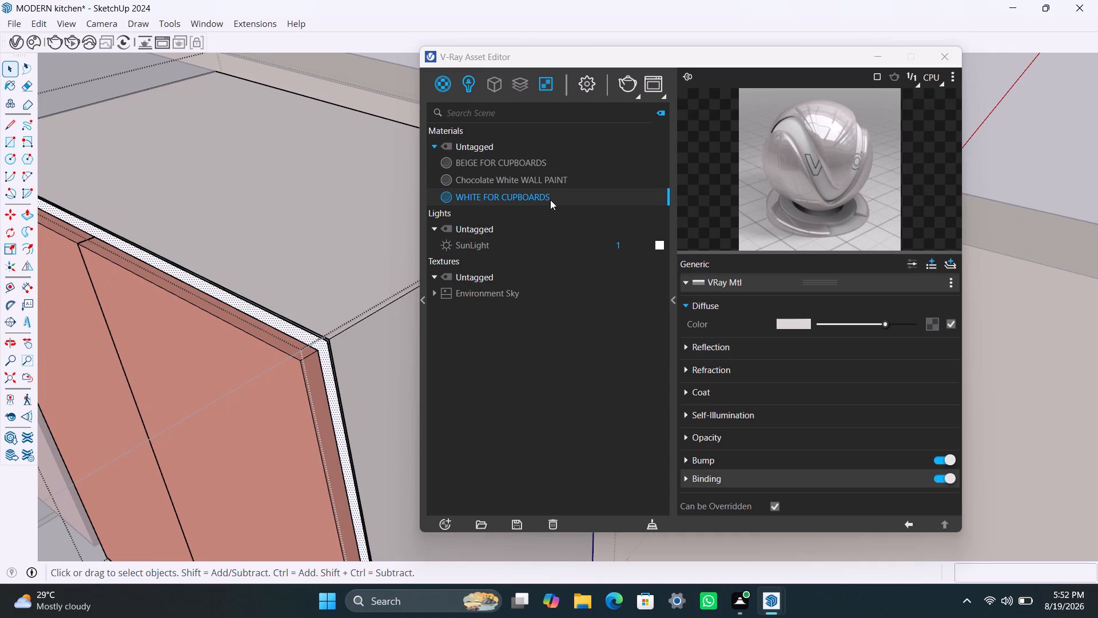
pyautogui.rightClick(550, 200)
pyautogui.click(562, 222)
pyautogui.scroll(-12, 310, 354)
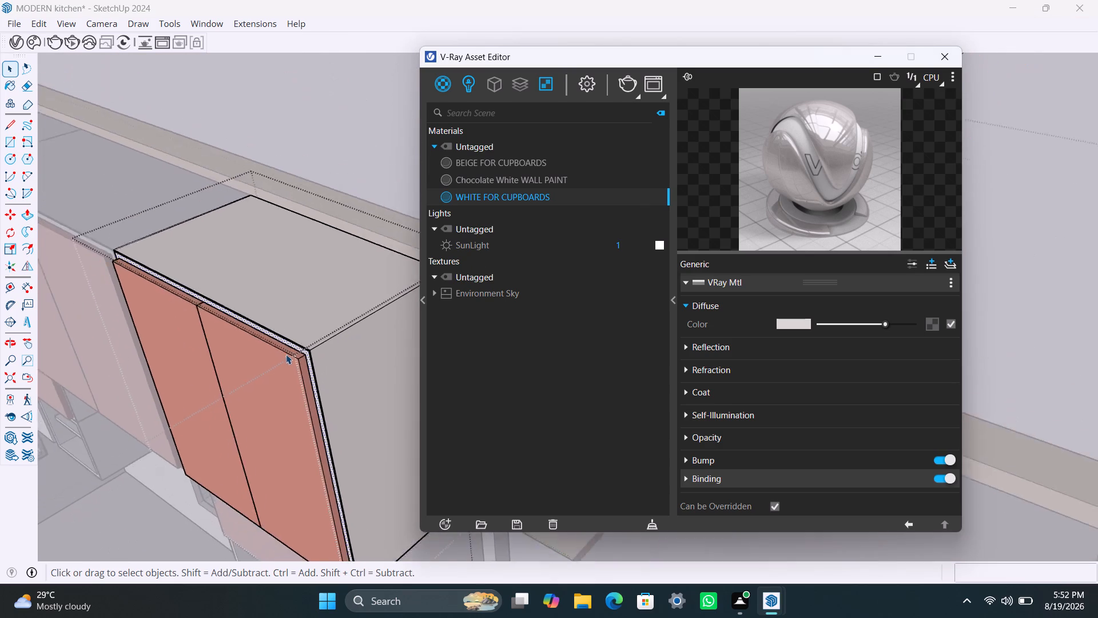
pyautogui.scroll(-11, 286, 354)
pyautogui.click(308, 204)
pyautogui.doubleClick(327, 155)
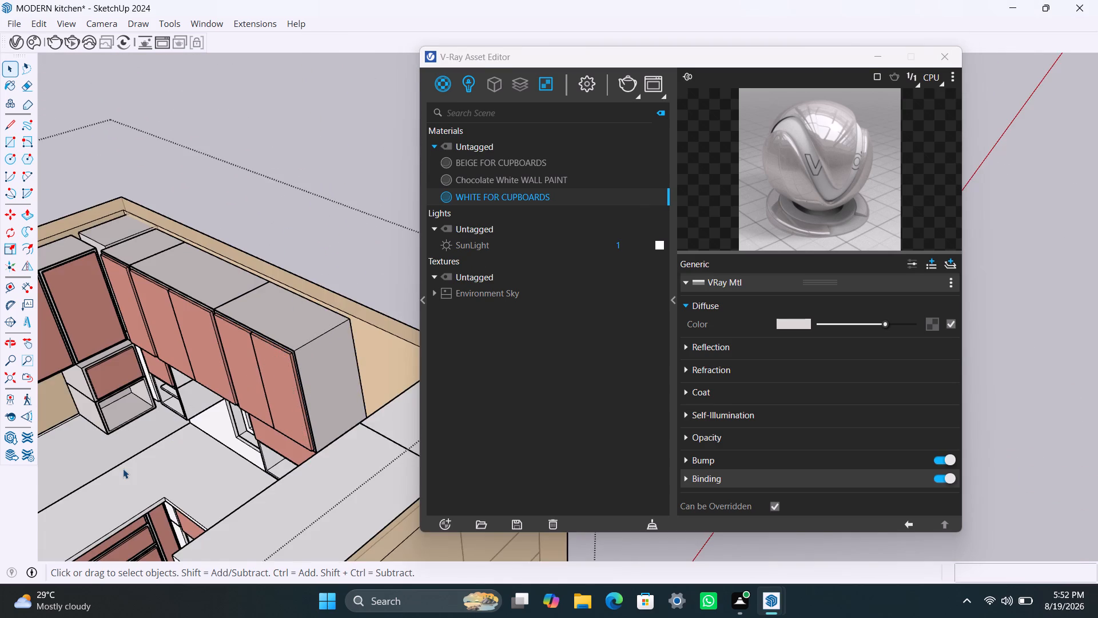
# Apply WHITE FOR CUPBOARDS to the narrow vertical piece in the corner beside the small lower cabinet's door.
pyautogui.scroll(3, 122, 469)
pyautogui.moveTo(102, 427); pyautogui.dragTo(217, 399, button='middle')
pyautogui.scroll(3, 108, 445)
pyautogui.keyDown('shift'); pyautogui.moveTo(83, 419); pyautogui.dragTo(108, 404, button='middle'); pyautogui.keyUp('shift')
pyautogui.scroll(9, 118, 389)
pyautogui.click(105, 358)
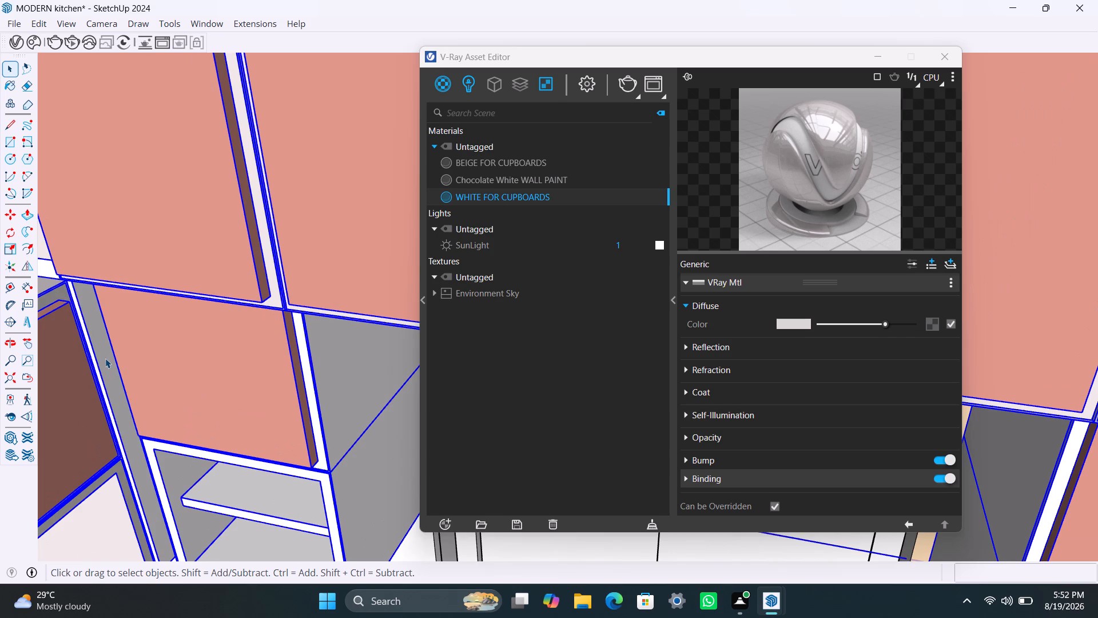
pyautogui.tripleClick(105, 358)
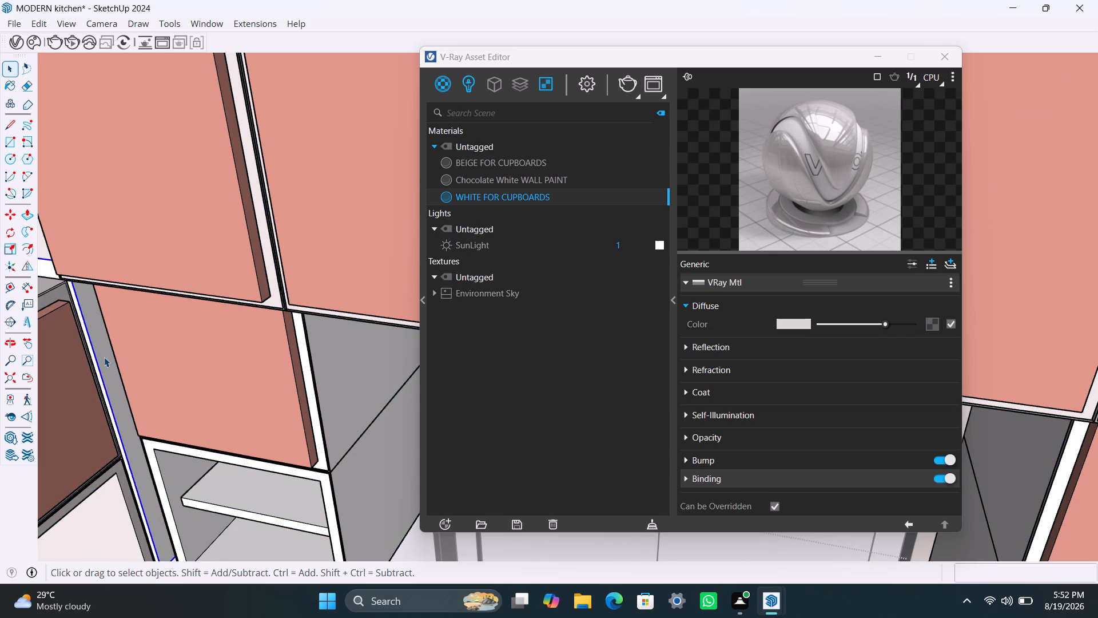
pyautogui.rightClick(527, 198)
pyautogui.click(555, 221)
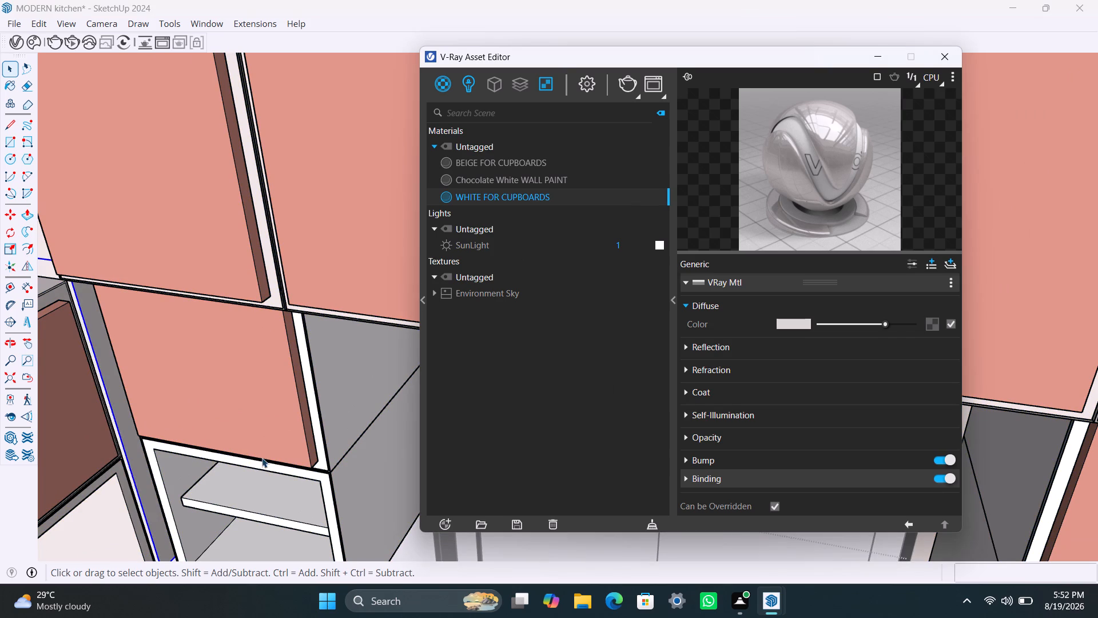
# Apply WHITE FOR CUPBOARDS to the side and front frame of the small cabinet under the narrow single-door one, leaving out its door.
pyautogui.scroll(-5, 207, 464)
pyautogui.tripleClick(305, 442)
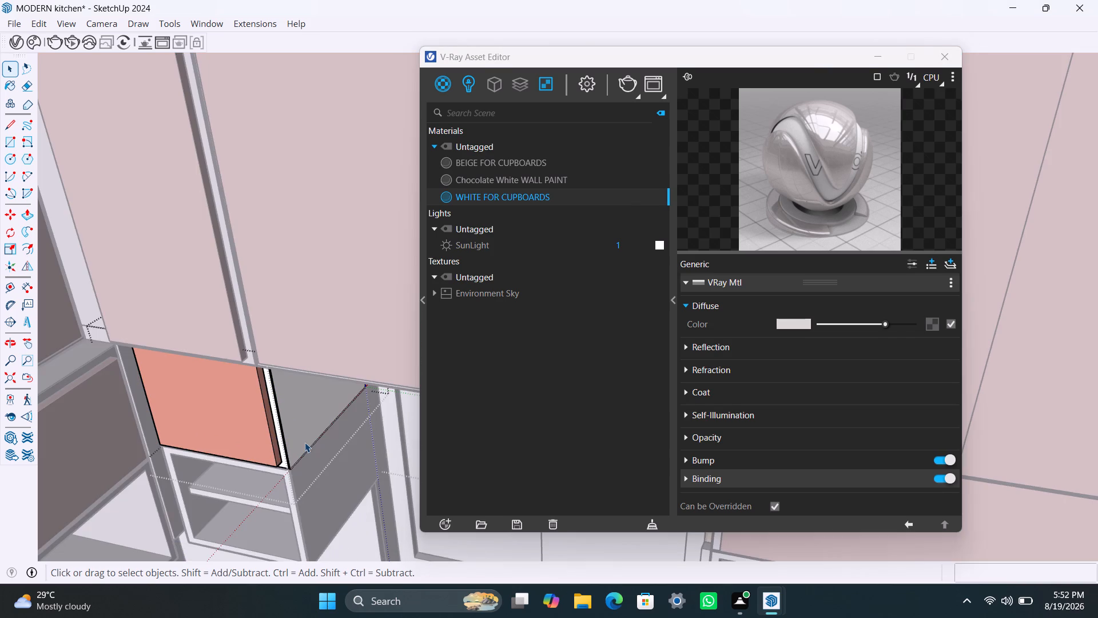
pyautogui.click(304, 441)
pyautogui.tripleClick(304, 440)
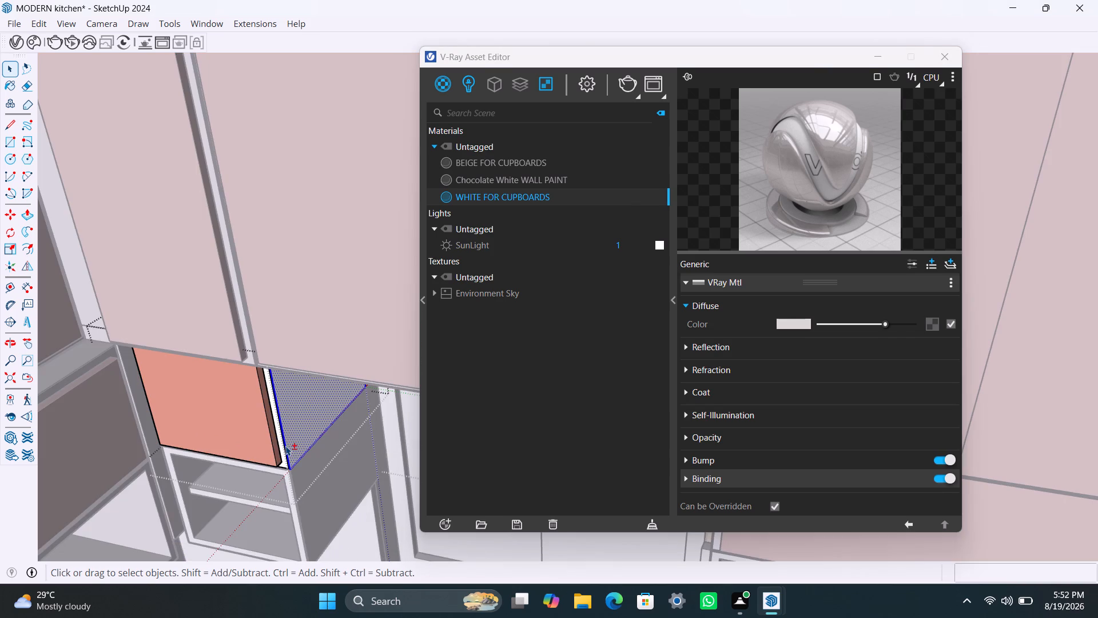
pyautogui.keyDown('shift'); pyautogui.click(283, 447); pyautogui.keyUp('shift')
pyautogui.rightClick(508, 199)
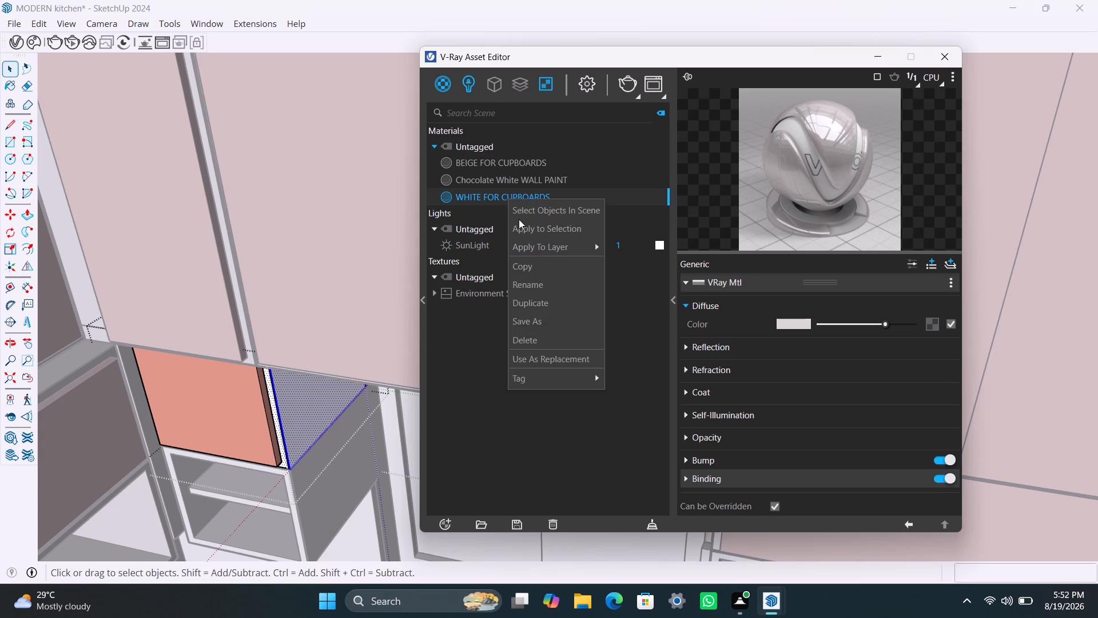
pyautogui.click(526, 229)
pyautogui.click(322, 328)
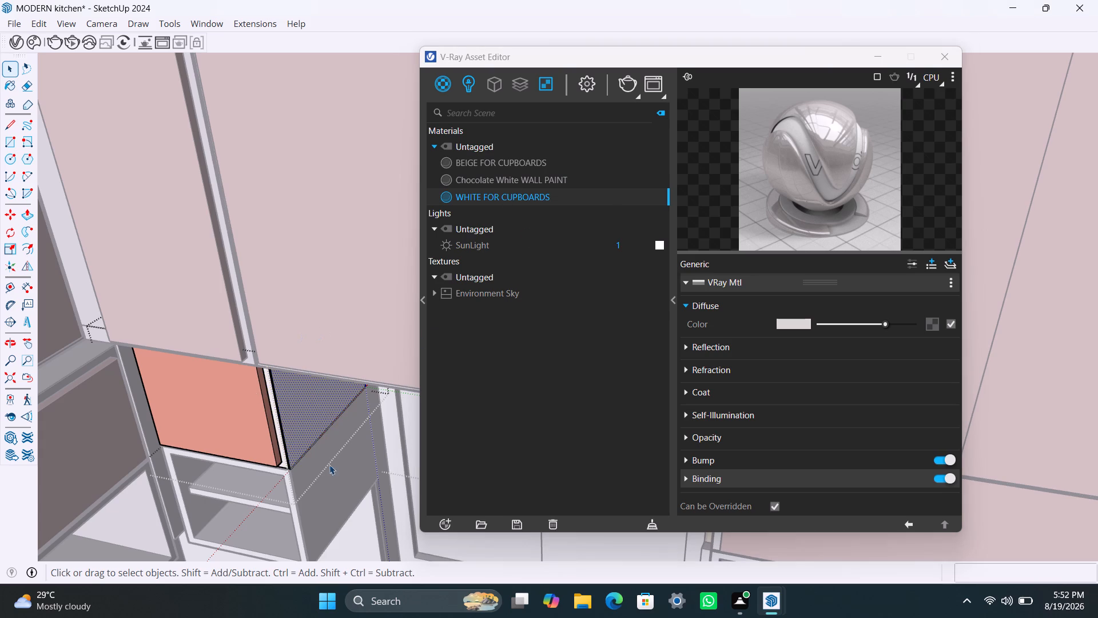
pyautogui.doubleClick(329, 482)
# Apply WHITE FOR CUPBOARDS to the front frame around the door of the narrow single-door upper cabinet above it.
pyautogui.scroll(13, 258, 366)
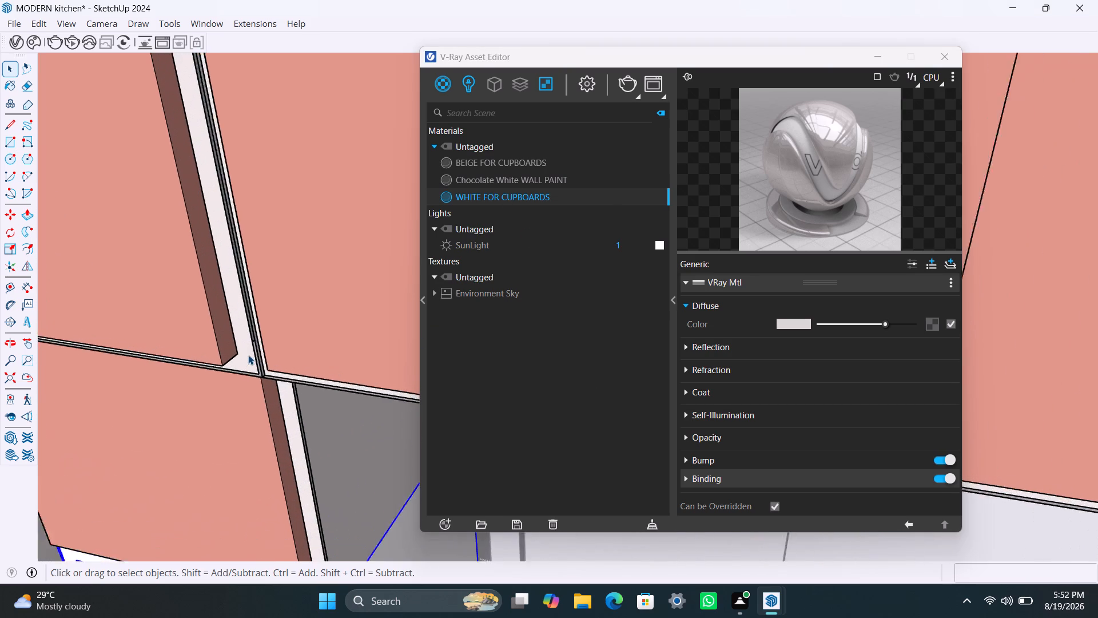
pyautogui.click(248, 355)
pyautogui.tripleClick(248, 355)
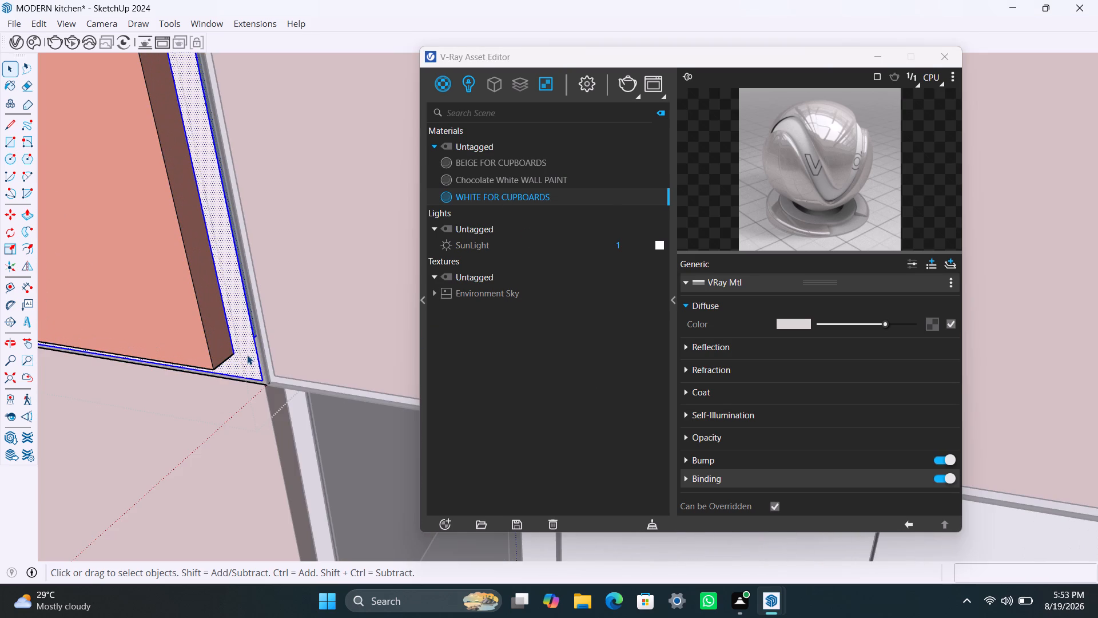
pyautogui.rightClick(486, 197)
pyautogui.click(502, 225)
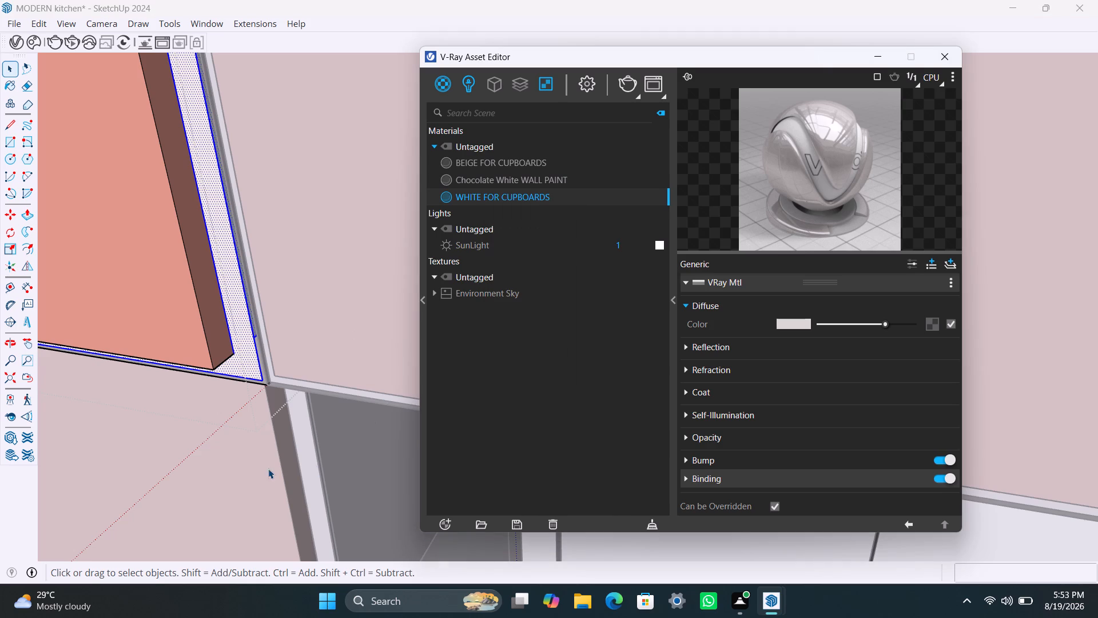
# Apply WHITE FOR CUPBOARDS to the open shelf unit below the small single-door cabinet near the corner.
pyautogui.scroll(-20, 268, 469)
pyautogui.scroll(-3, 268, 469)
pyautogui.keyDown('shift'); pyautogui.moveTo(249, 443); pyautogui.dragTo(362, 335, button='middle'); pyautogui.keyUp('shift')
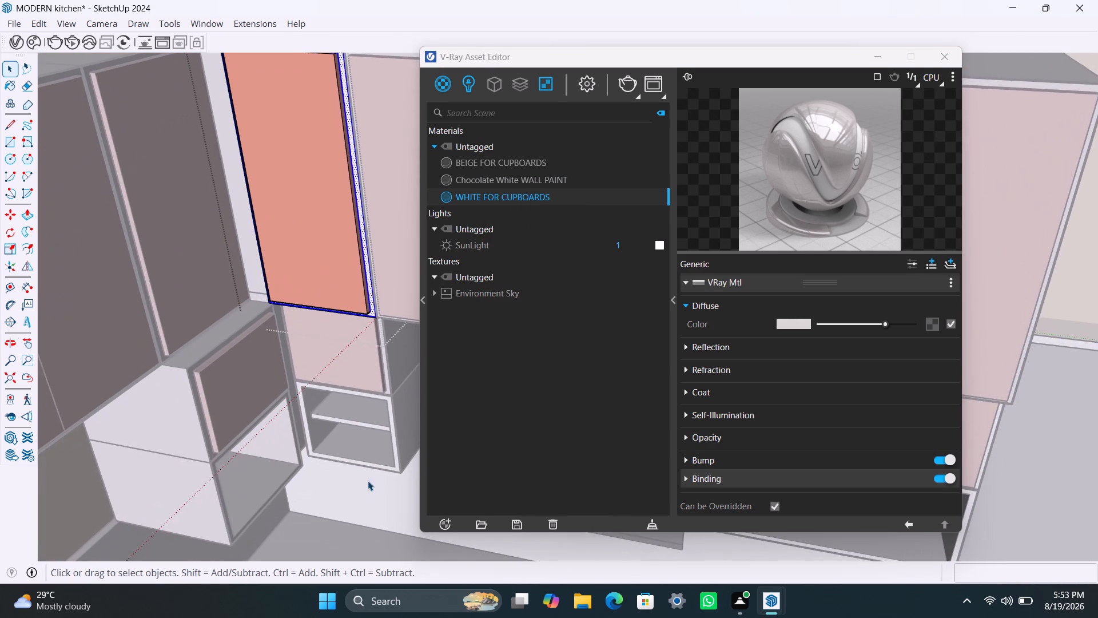
pyautogui.click(359, 521)
pyautogui.click(342, 440)
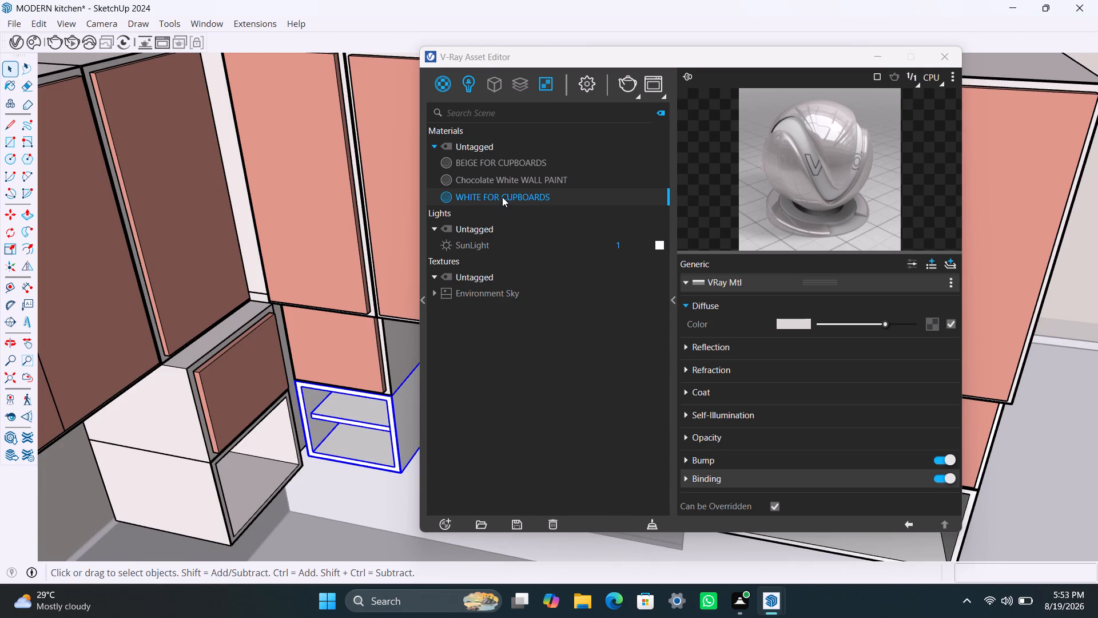
pyautogui.rightClick(502, 197)
pyautogui.click(520, 225)
# Apply WHITE FOR CUPBOARDS to the wide open shelf box at the bottom of the cabinet stack at the row's far end.
pyautogui.scroll(-3, 288, 462)
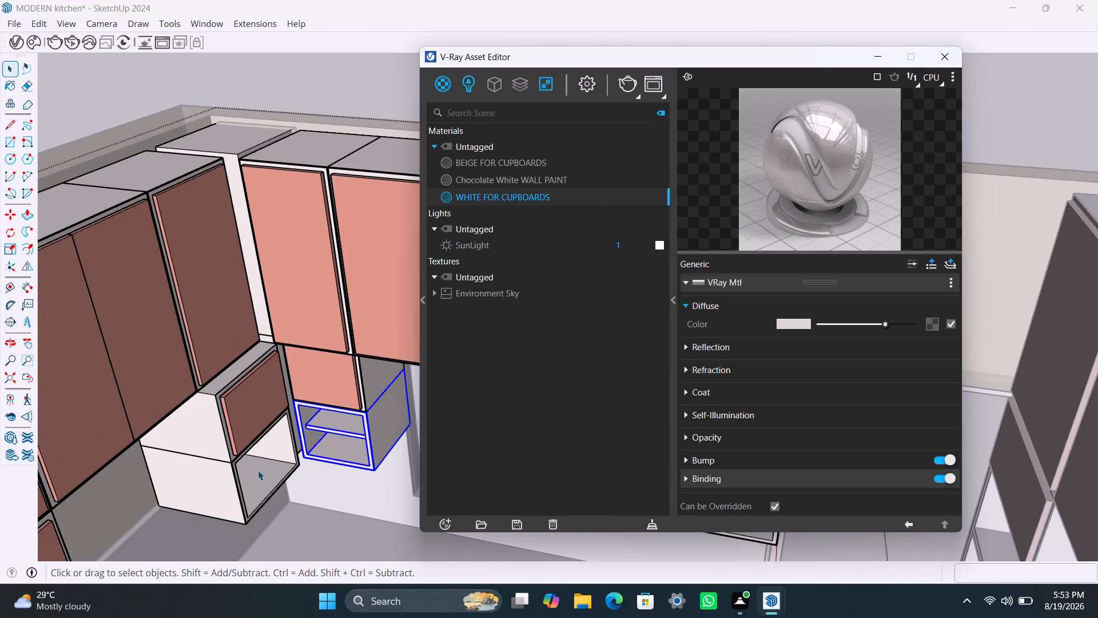
pyautogui.click(216, 483)
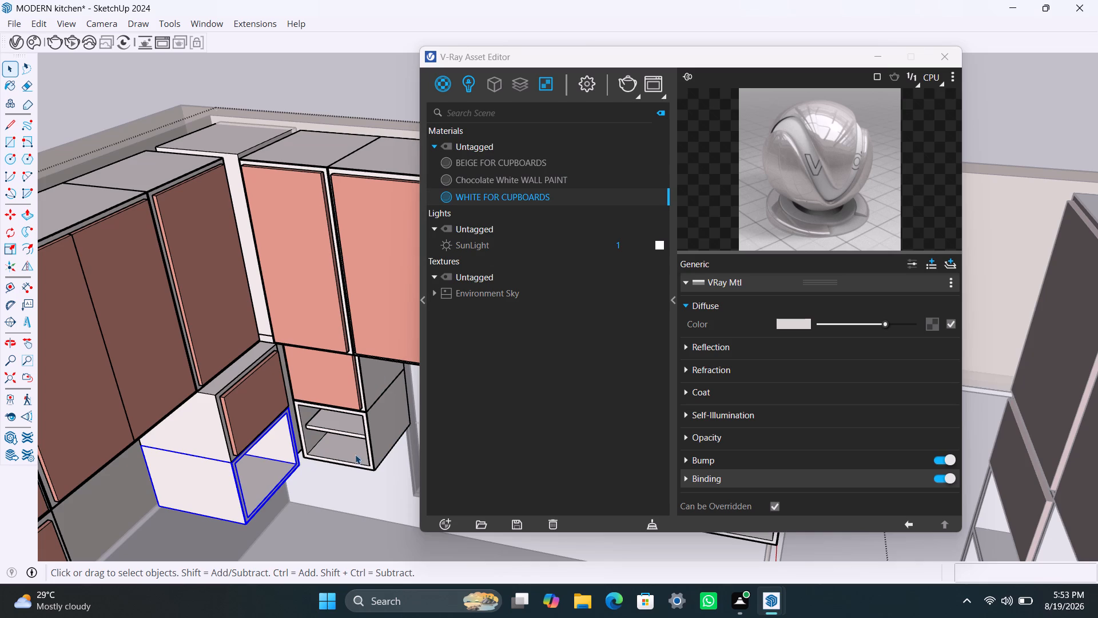
pyautogui.moveTo(351, 455); pyautogui.dragTo(251, 388, button='middle')
pyautogui.scroll(-7, 252, 439)
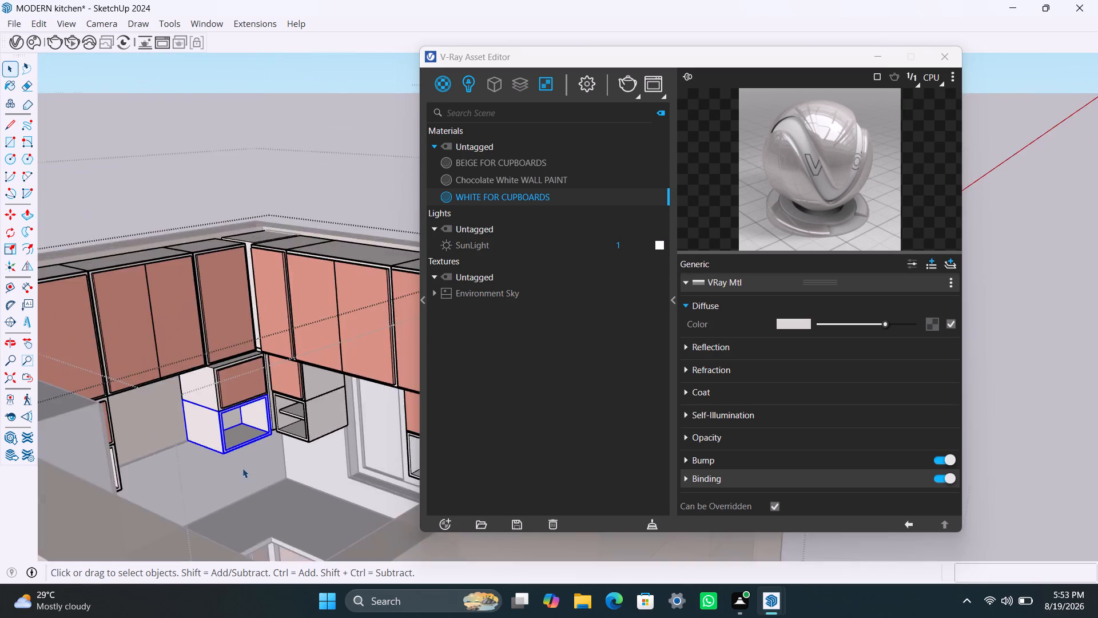
pyautogui.scroll(-5, 242, 468)
pyautogui.moveTo(228, 468); pyautogui.dragTo(398, 507, button='middle')
pyautogui.scroll(4, 252, 371)
pyautogui.moveTo(197, 333); pyautogui.dragTo(124, 335, button='middle')
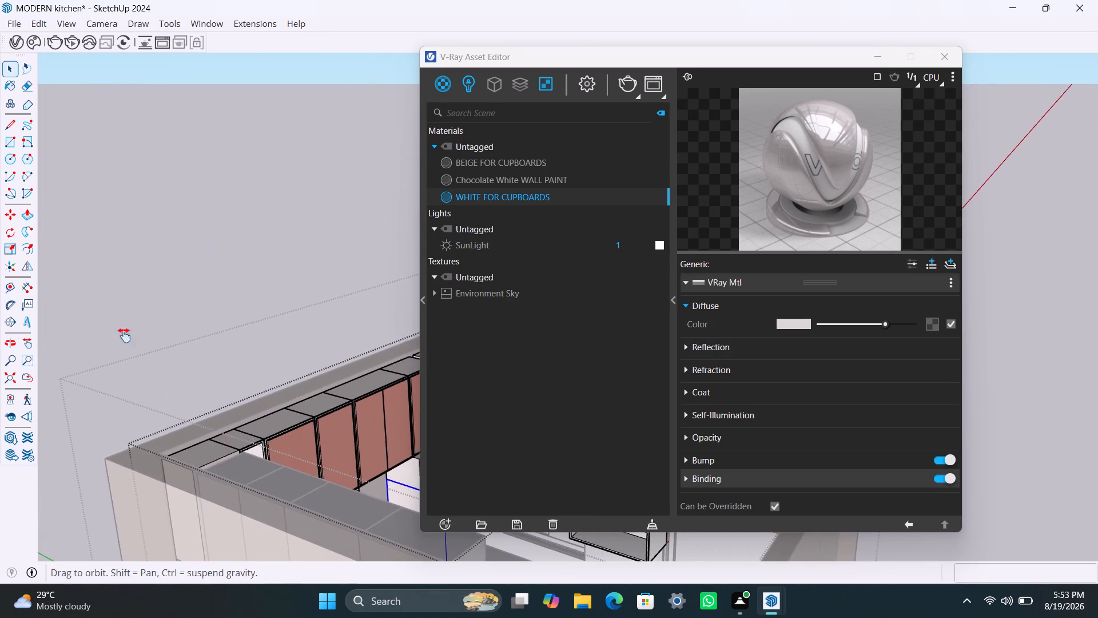
pyautogui.moveTo(124, 335); pyautogui.dragTo(0, 312, button='middle')
pyautogui.keyDown('shift'); pyautogui.scroll(1, 0, 312); pyautogui.keyUp('shift')
pyautogui.moveTo(133, 455); pyautogui.dragTo(453, 586, button='middle')
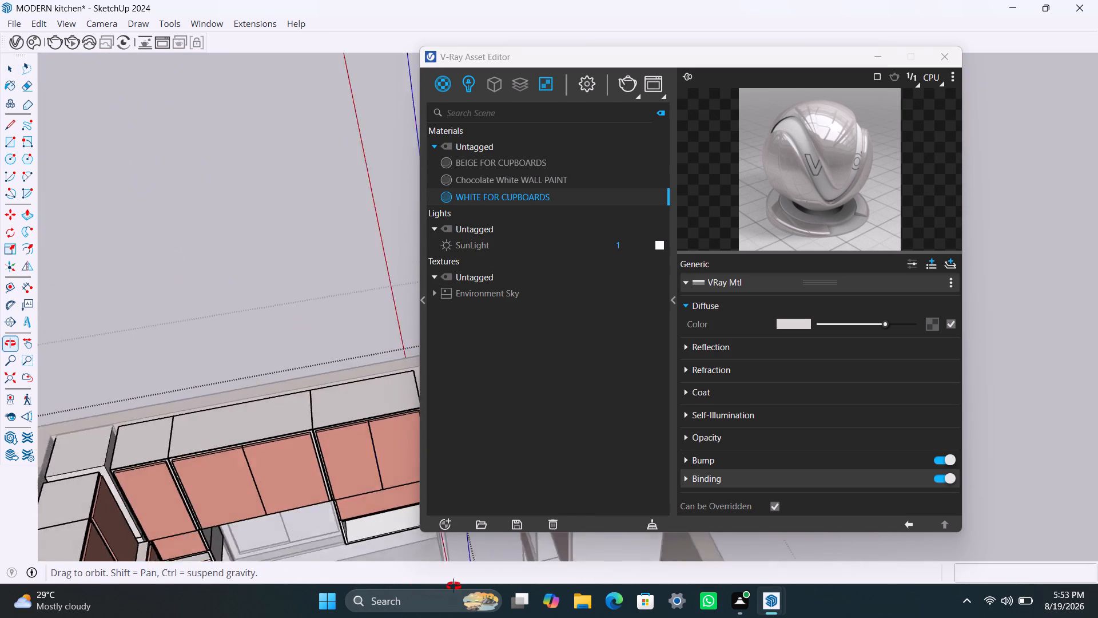
pyautogui.moveTo(453, 586); pyautogui.dragTo(454, 585, button='middle')
pyautogui.scroll(-4, 285, 521)
pyautogui.keyDown('shift'); pyautogui.moveTo(245, 508); pyautogui.dragTo(148, 355, button='middle'); pyautogui.keyUp('shift')
pyautogui.scroll(4, 327, 413)
pyautogui.moveTo(246, 387); pyautogui.dragTo(172, 284, button='middle')
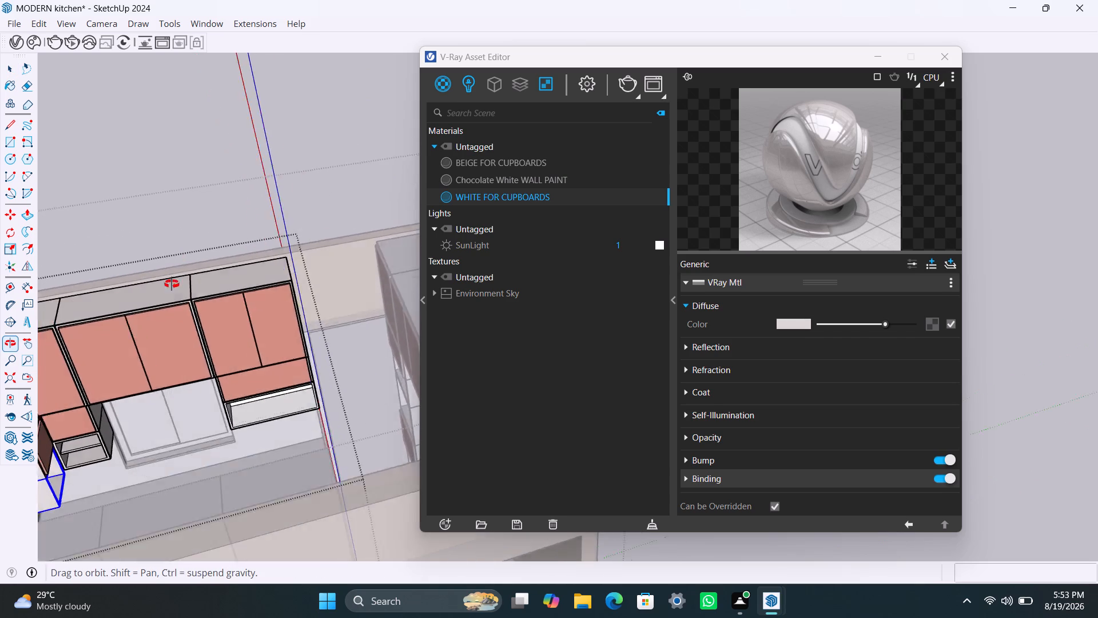
pyautogui.moveTo(172, 284); pyautogui.dragTo(130, 334, button='middle')
pyautogui.scroll(3, 341, 363)
pyautogui.click(375, 141)
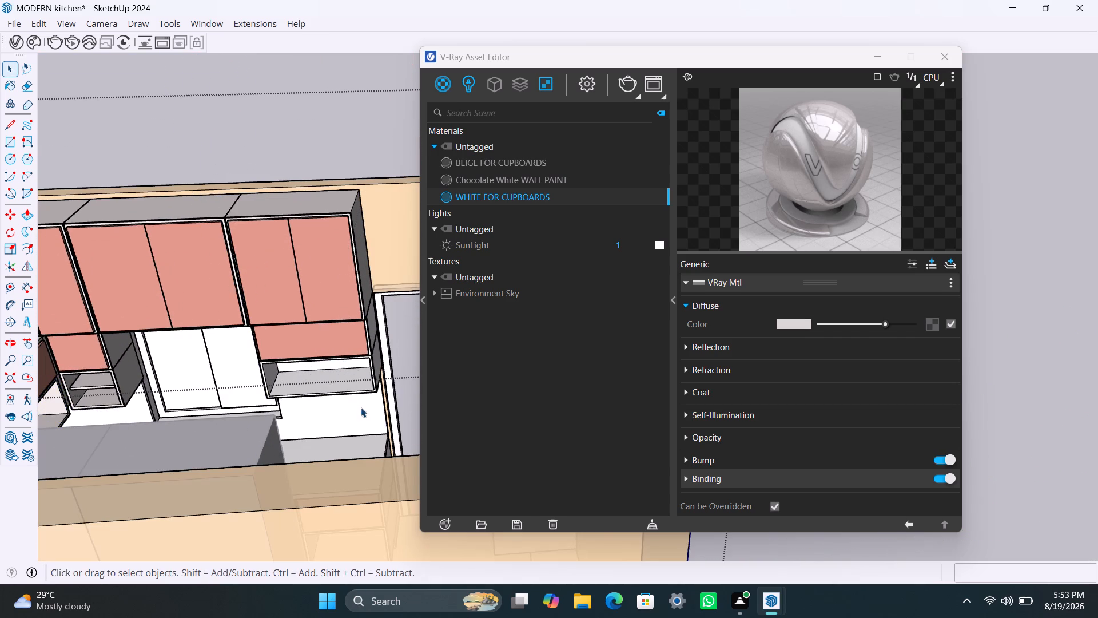
pyautogui.click(360, 376)
pyautogui.tripleClick(360, 376)
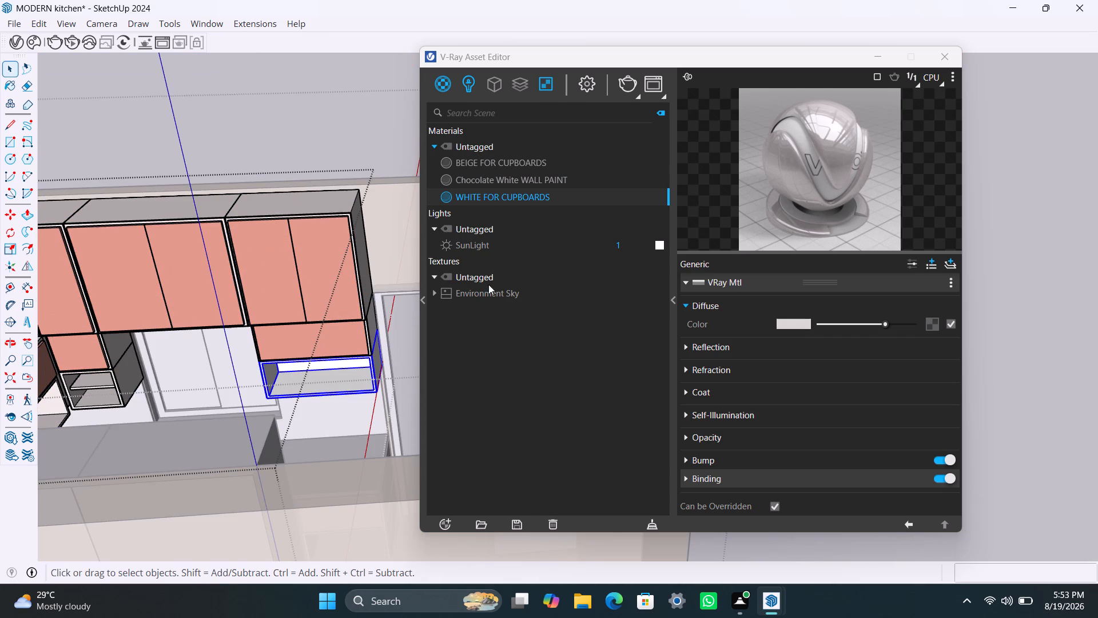
pyautogui.rightClick(511, 199)
pyautogui.click(526, 231)
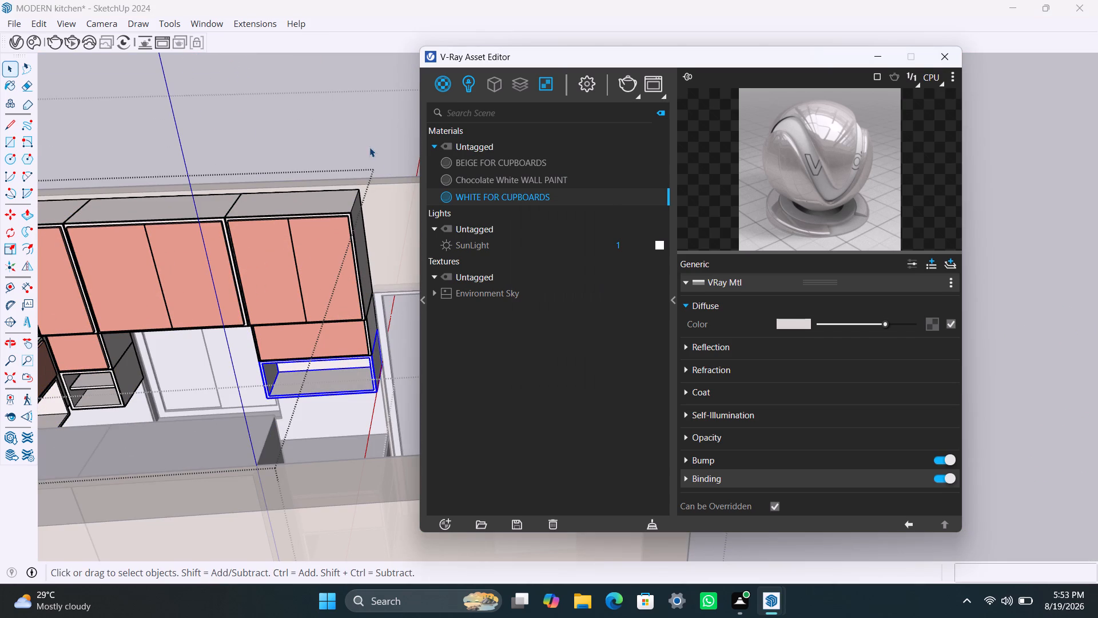
# Apply WHITE FOR CUPBOARDS to the front frame and side of the low cabinet above that open shelf box, leaving out its door.
pyautogui.click(369, 146)
pyautogui.scroll(13, 351, 342)
pyautogui.middleClick(355, 346)
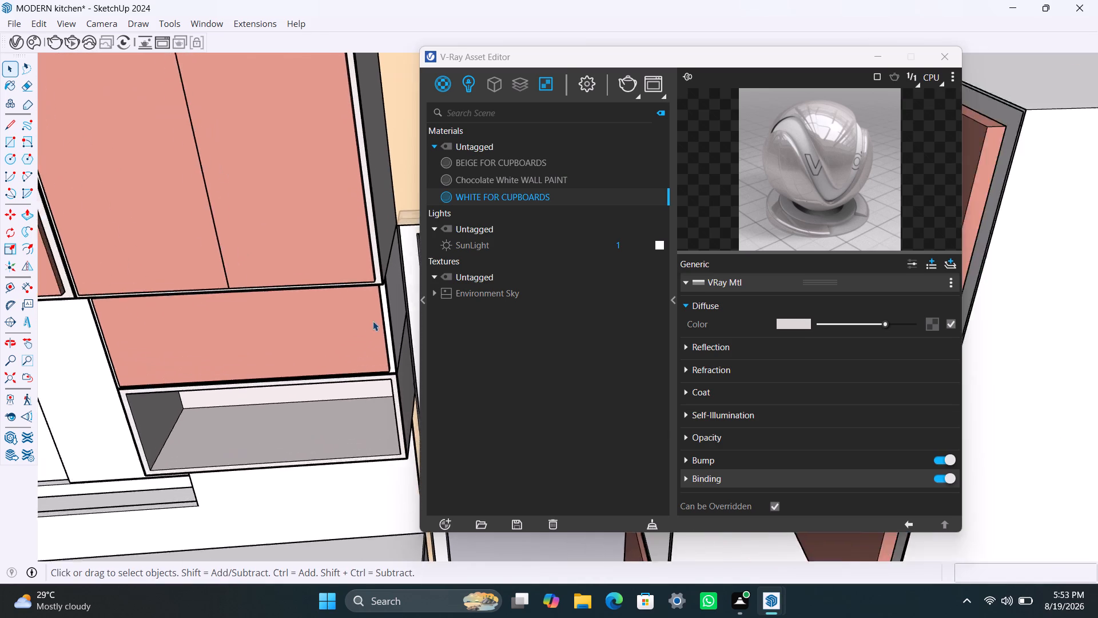
pyautogui.scroll(4, 373, 321)
pyautogui.click(401, 306)
pyautogui.doubleClick(401, 306)
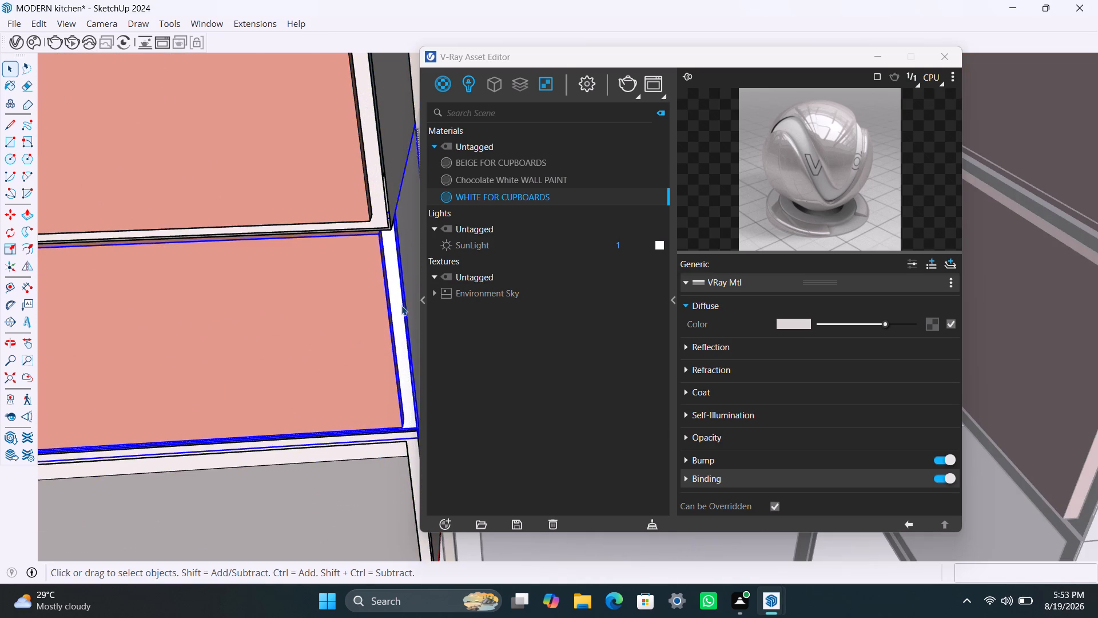
pyautogui.click(401, 306)
pyautogui.click(401, 305)
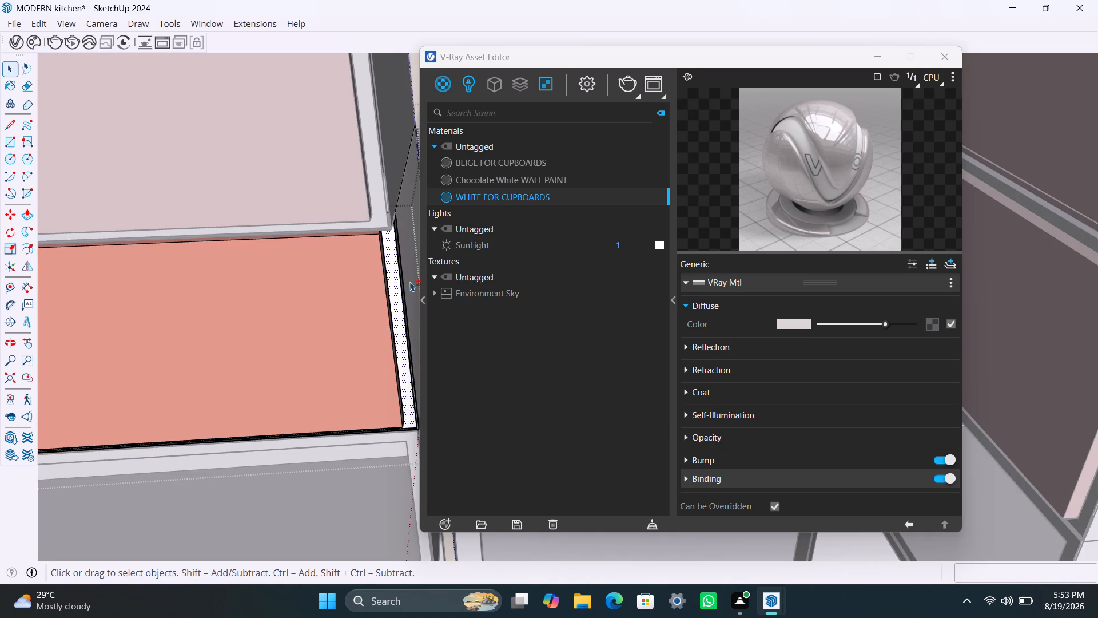
pyautogui.keyDown('shift'); pyautogui.tripleClick(411, 281); pyautogui.keyUp('shift')
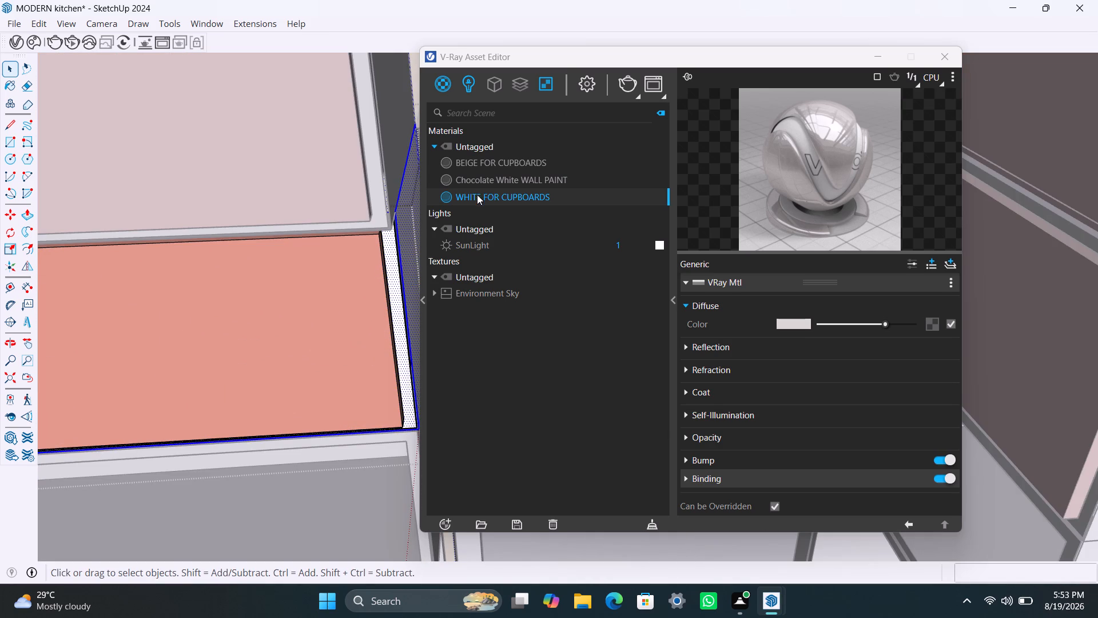
pyautogui.rightClick(477, 195)
pyautogui.click(493, 229)
pyautogui.scroll(-6, 368, 259)
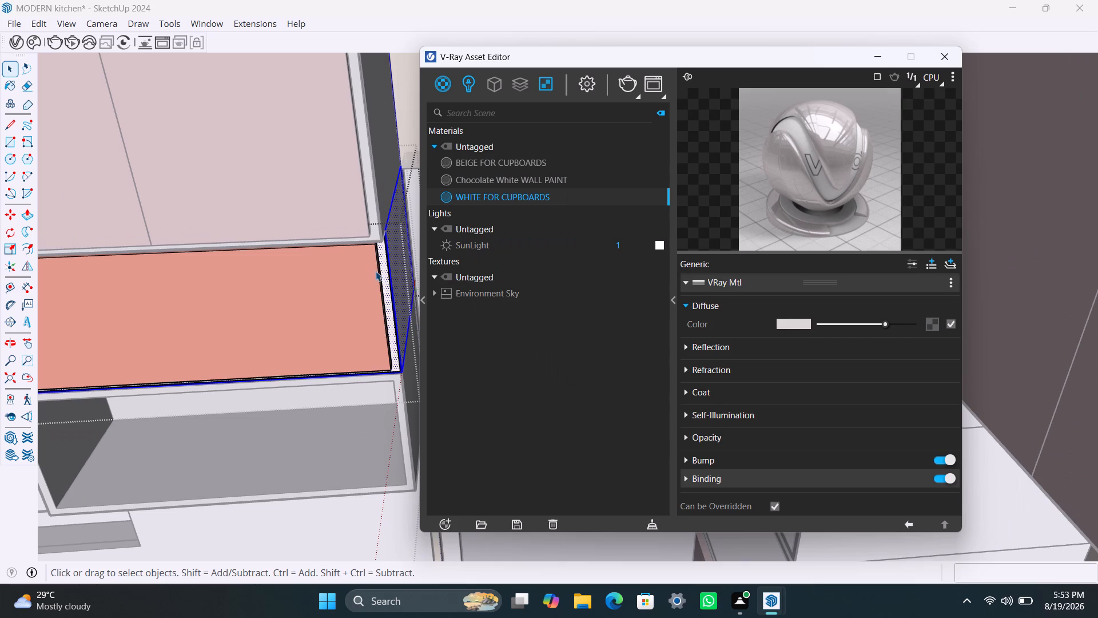
# Apply WHITE FOR CUPBOARDS to the front frame face around the door of the low cabinet above the wide open shelf box.
pyautogui.click(387, 282)
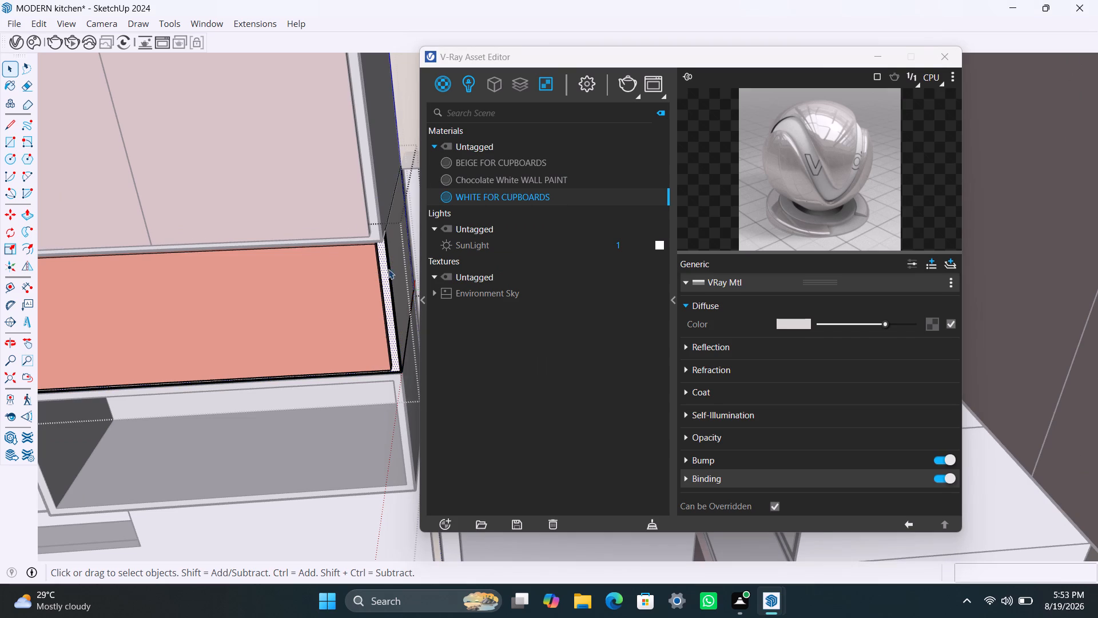
pyautogui.click(385, 275)
pyautogui.rightClick(498, 201)
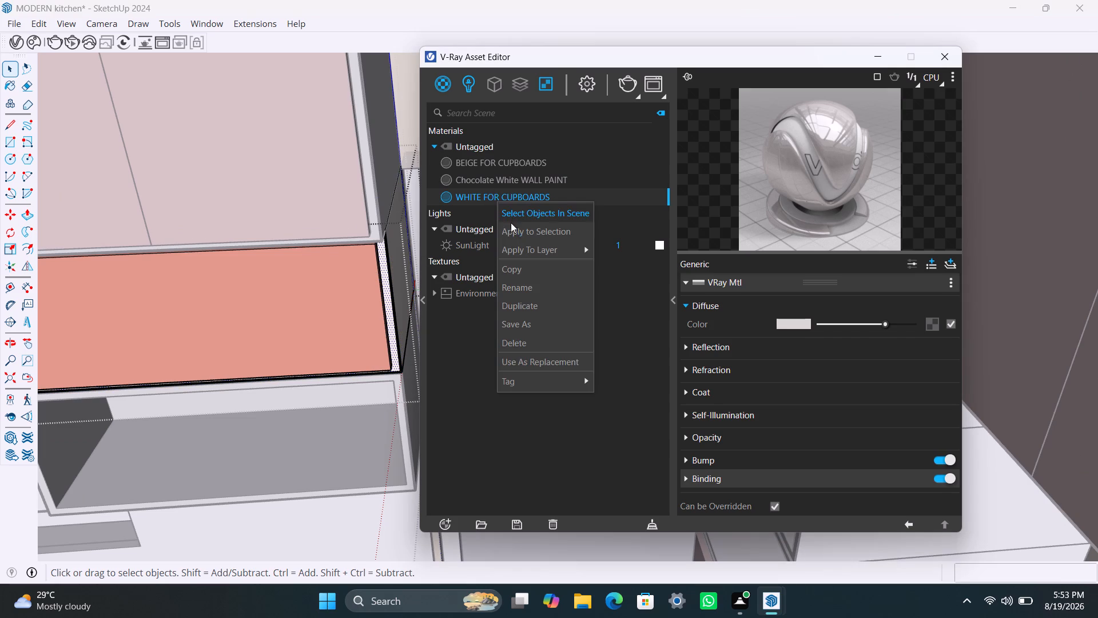
pyautogui.click(513, 236)
pyautogui.scroll(-18, 355, 343)
pyautogui.click(312, 116)
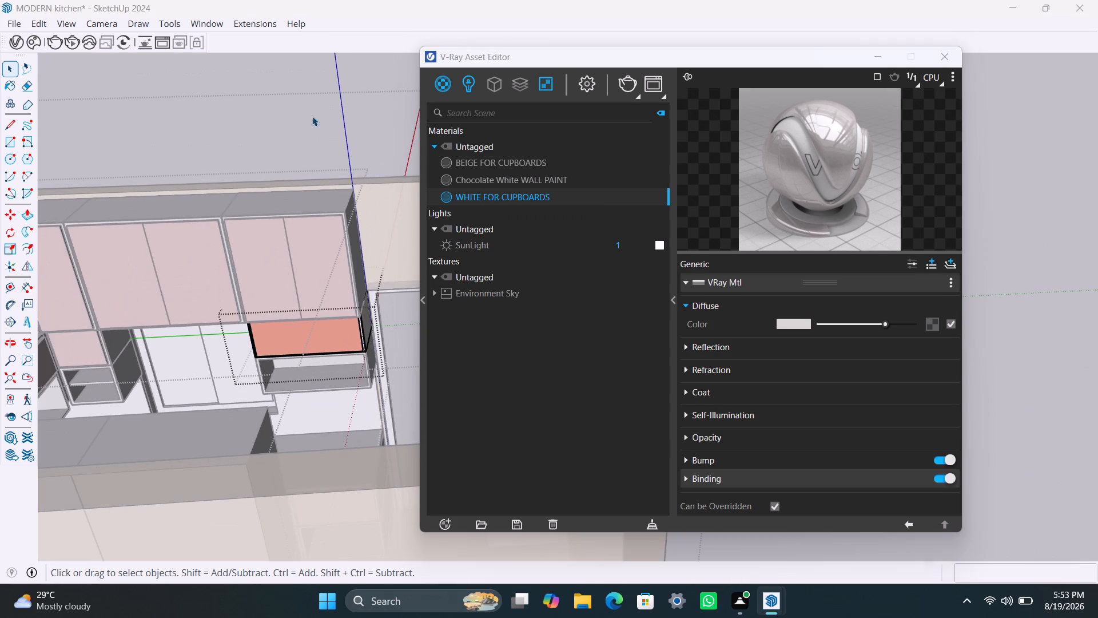
# Apply WHITE FOR CUPBOARDS to the upper open shelf unit in the narrow stack under the other wall's upper cabinets.
pyautogui.scroll(4, 237, 382)
pyautogui.moveTo(203, 405); pyautogui.dragTo(280, 426, button='middle')
pyautogui.scroll(-3, 281, 404)
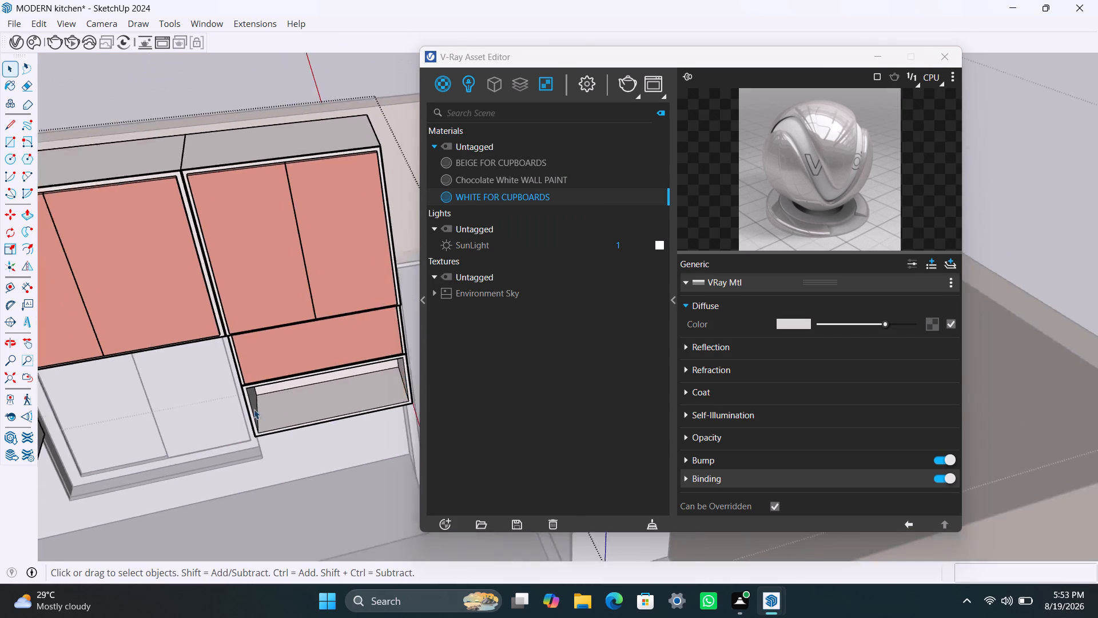
pyautogui.scroll(-19, 254, 409)
pyautogui.moveTo(190, 415); pyautogui.dragTo(500, 444, button='middle')
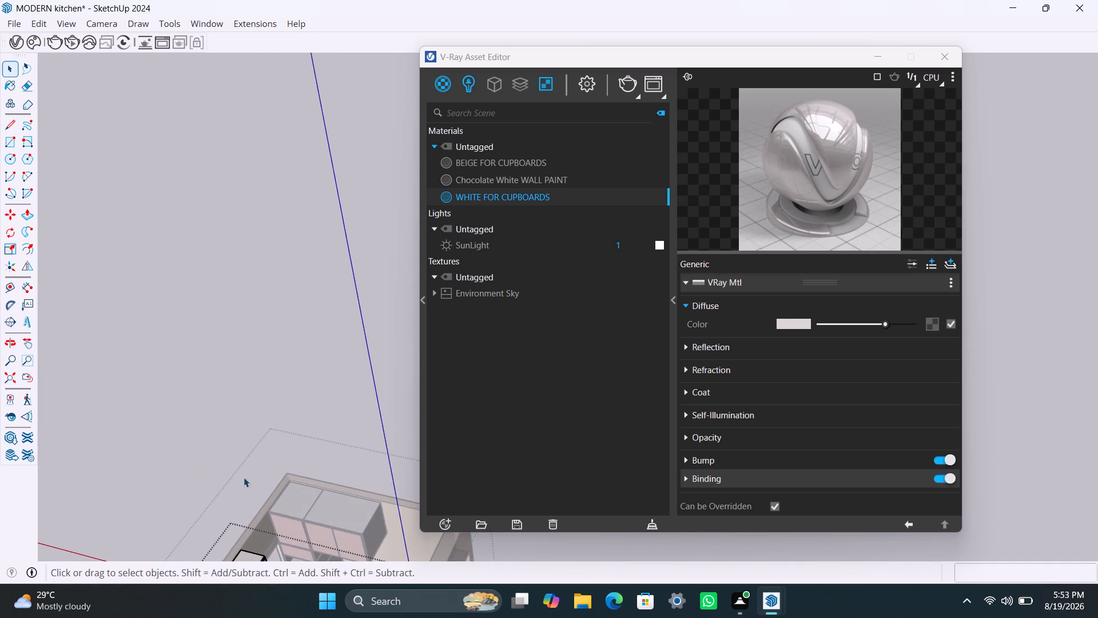
pyautogui.moveTo(260, 496); pyautogui.dragTo(101, 336, button='middle')
pyautogui.scroll(3, 132, 398)
pyautogui.moveTo(167, 473); pyautogui.dragTo(275, 475, button='middle')
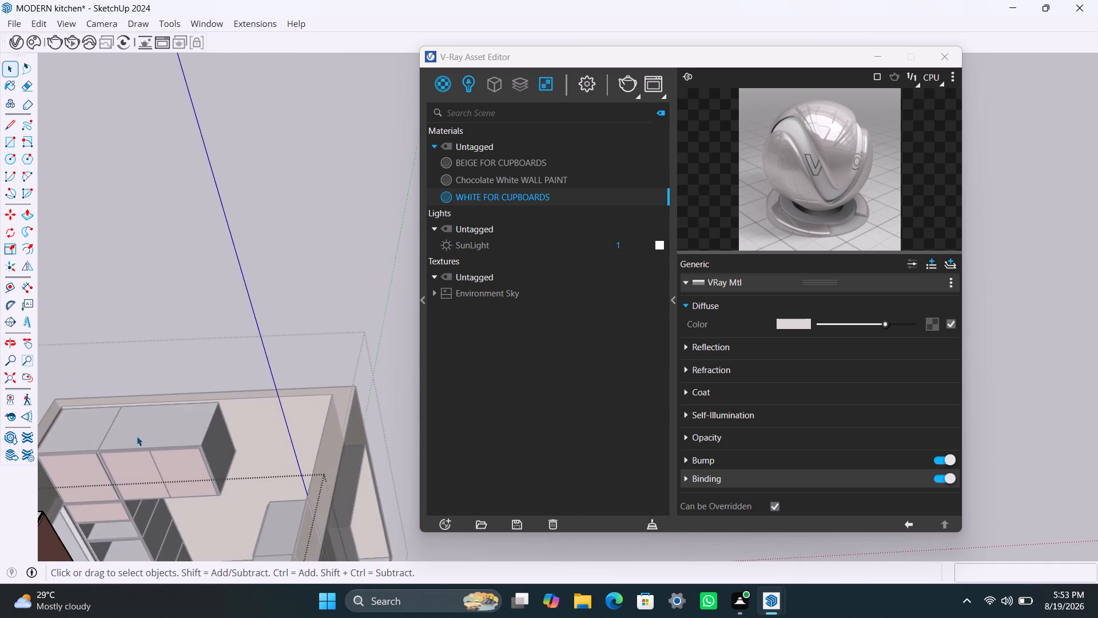
pyautogui.scroll(-4, 133, 451)
pyautogui.moveTo(141, 463); pyautogui.dragTo(246, 372, button='middle')
pyautogui.tripleClick(244, 227)
pyautogui.scroll(3, 195, 422)
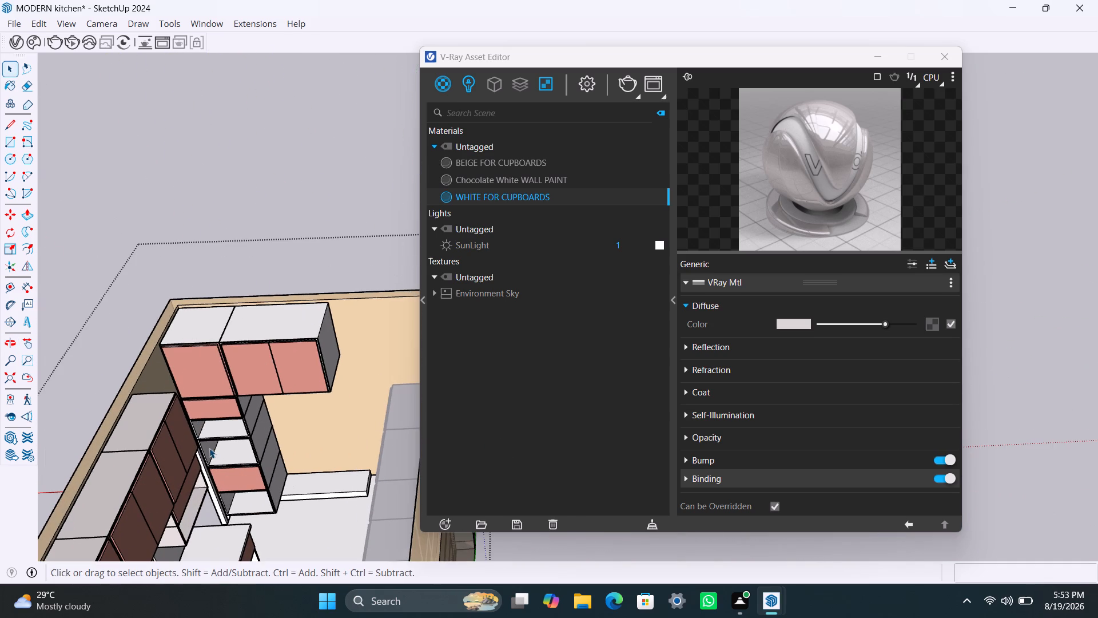
pyautogui.click(221, 423)
pyautogui.tripleClick(225, 432)
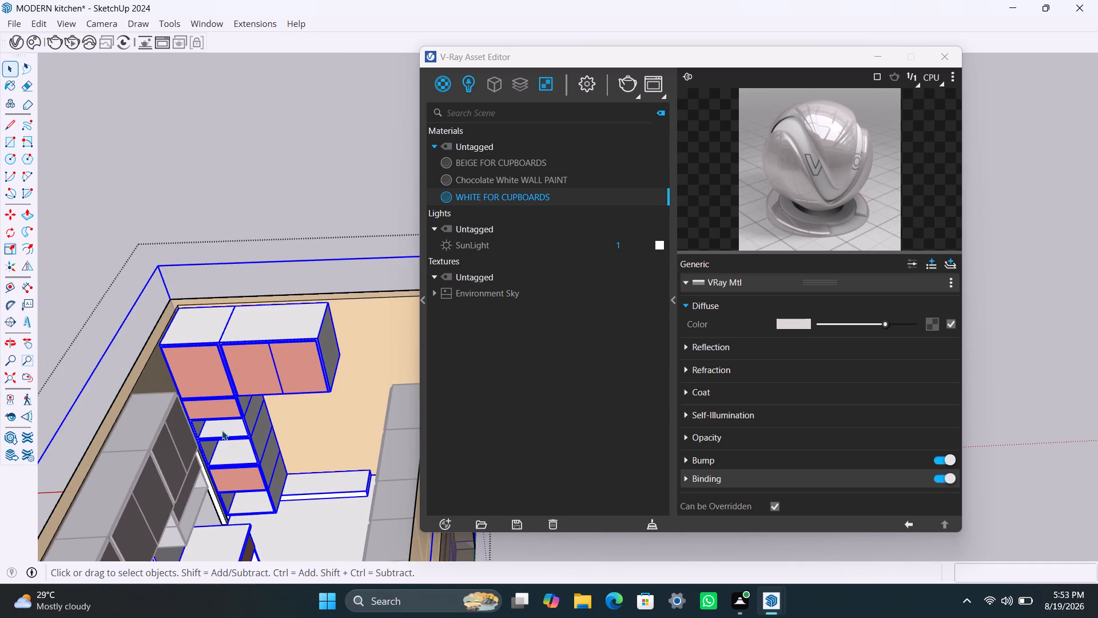
pyautogui.tripleClick(222, 430)
pyautogui.scroll(5, 222, 430)
pyautogui.doubleClick(223, 430)
pyautogui.click(223, 430)
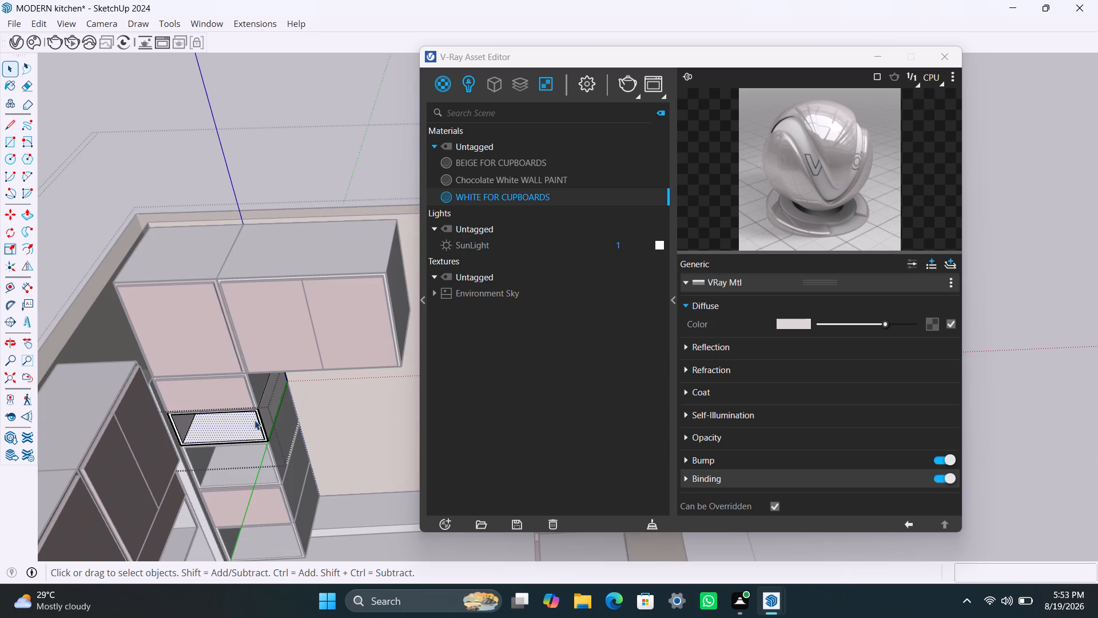
pyautogui.click(235, 176)
pyautogui.click(224, 426)
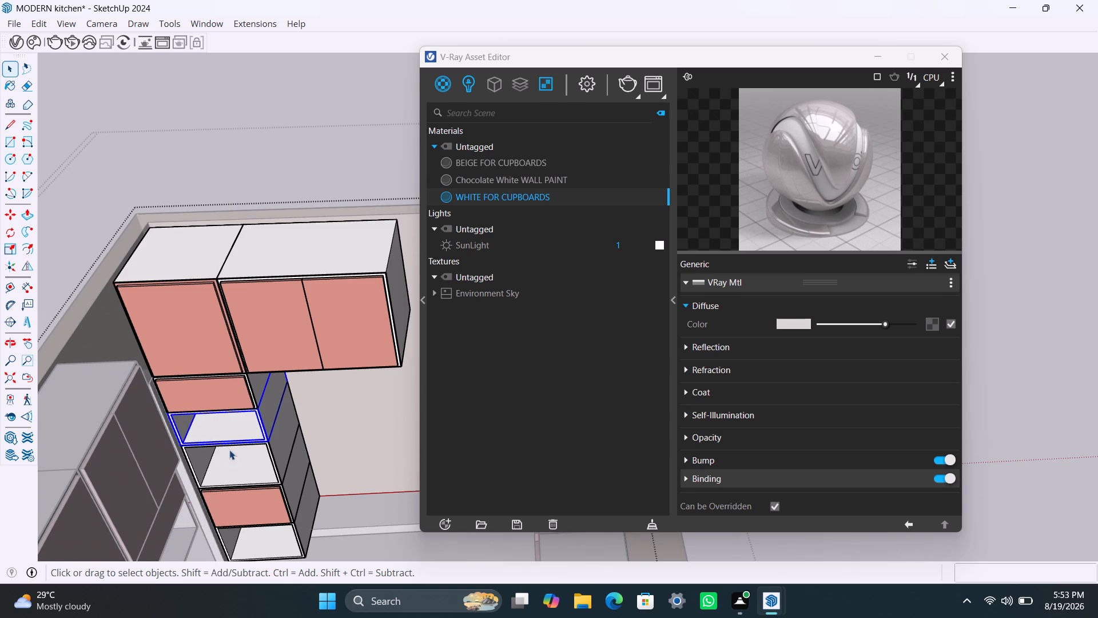
pyautogui.keyDown('shift'); pyautogui.click(236, 462); pyautogui.keyUp('shift')
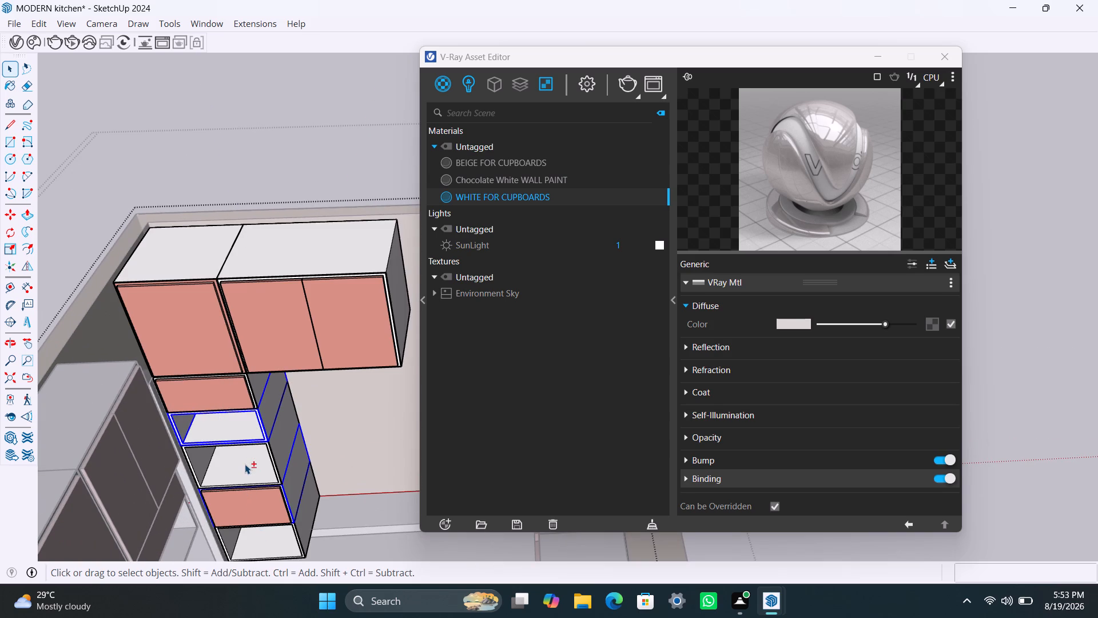
pyautogui.keyDown('shift'); pyautogui.click(245, 463); pyautogui.keyUp('shift')
pyautogui.click(245, 463)
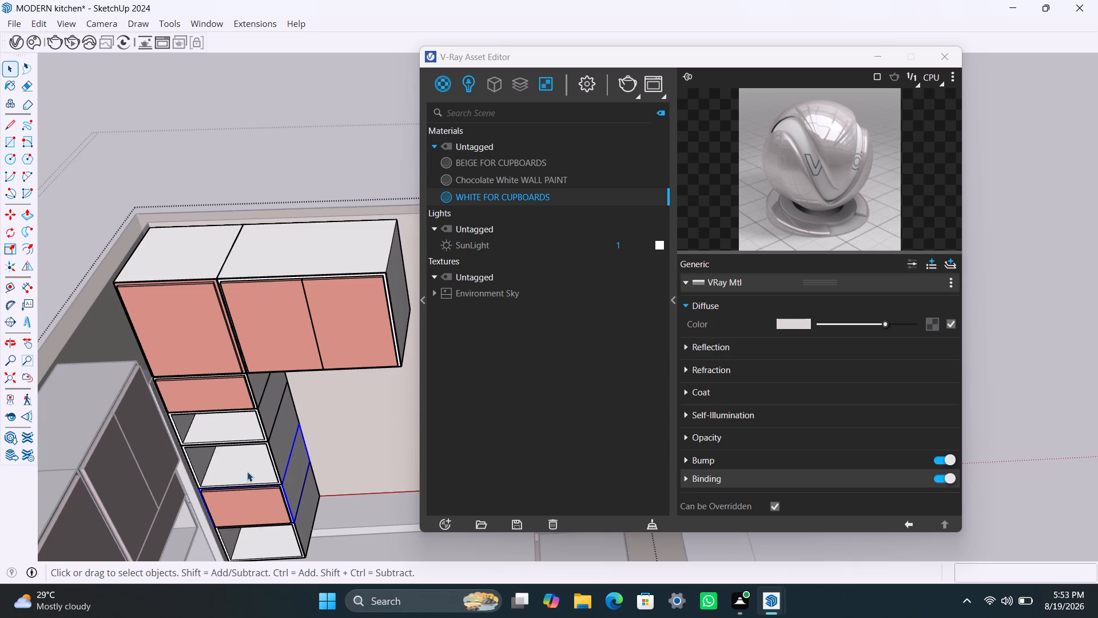
pyautogui.click(221, 430)
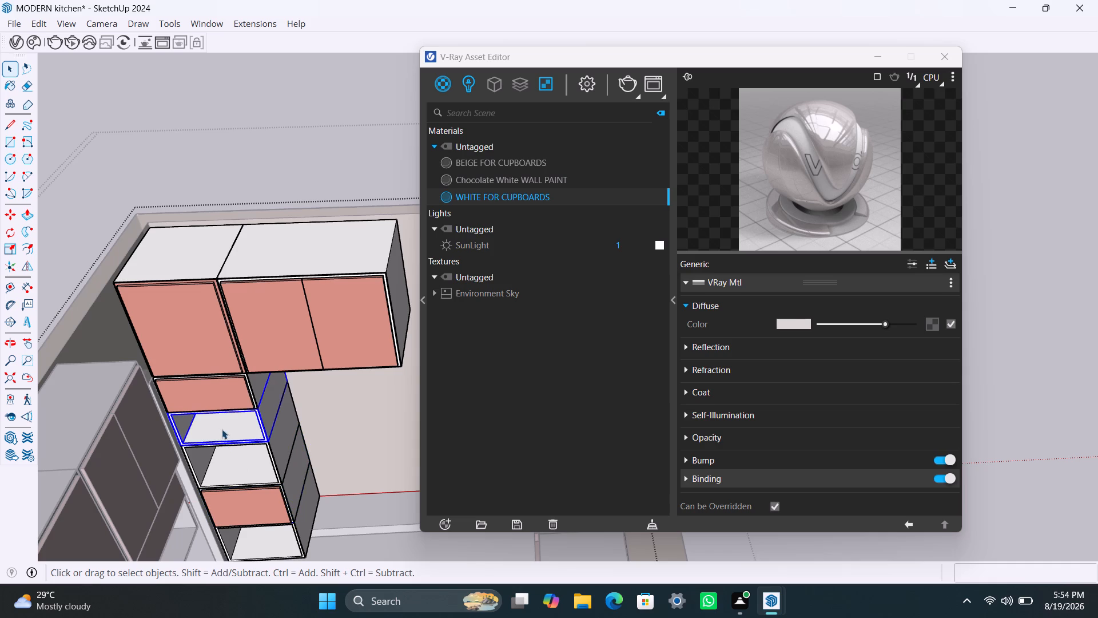
pyautogui.rightClick(469, 193)
pyautogui.click(506, 223)
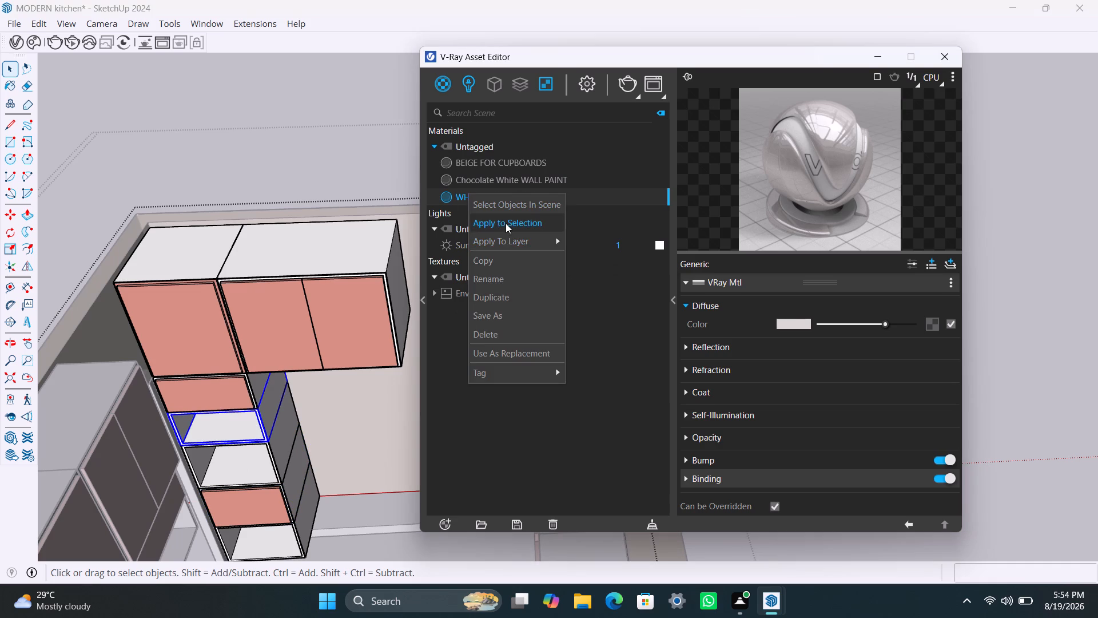
# Apply WHITE FOR CUPBOARDS to the second open shelf unit, directly below it in the same stack.
pyautogui.click(243, 457)
pyautogui.click(272, 446)
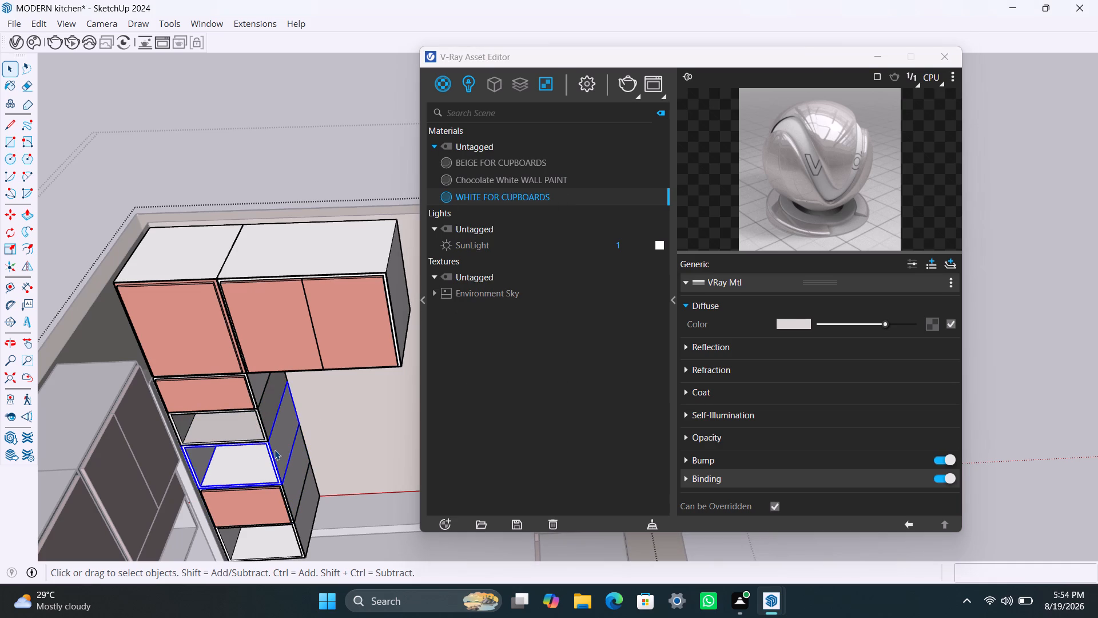
pyautogui.rightClick(479, 196)
pyautogui.click(495, 234)
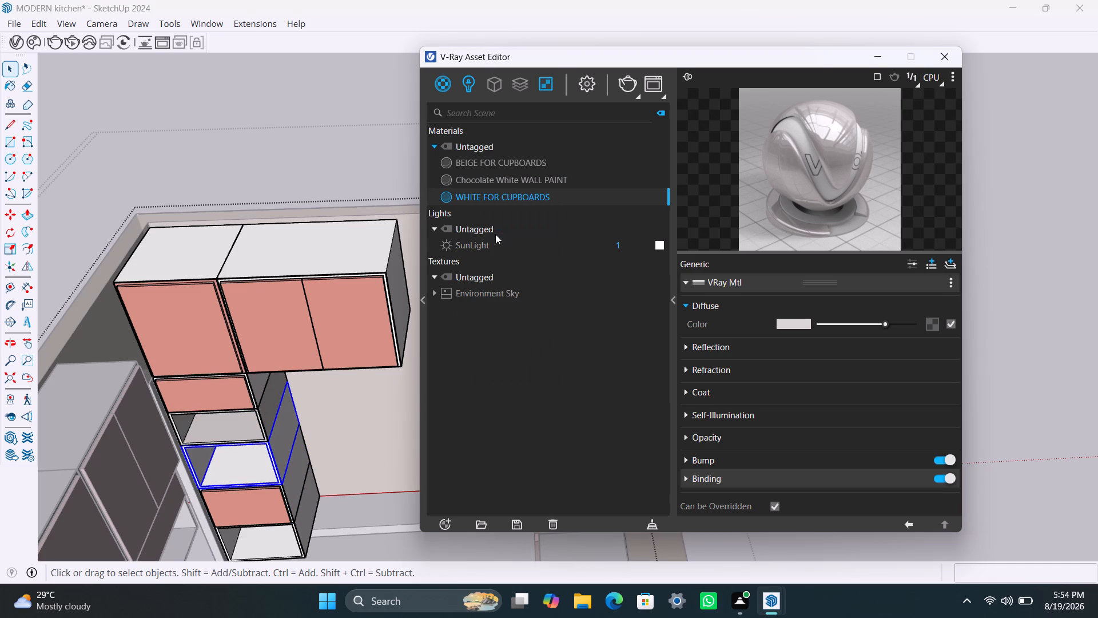
# Apply WHITE FOR CUPBOARDS to the low single-door cabinet beneath the second open shelf unit.
pyautogui.scroll(3, 303, 497)
pyautogui.click(288, 489)
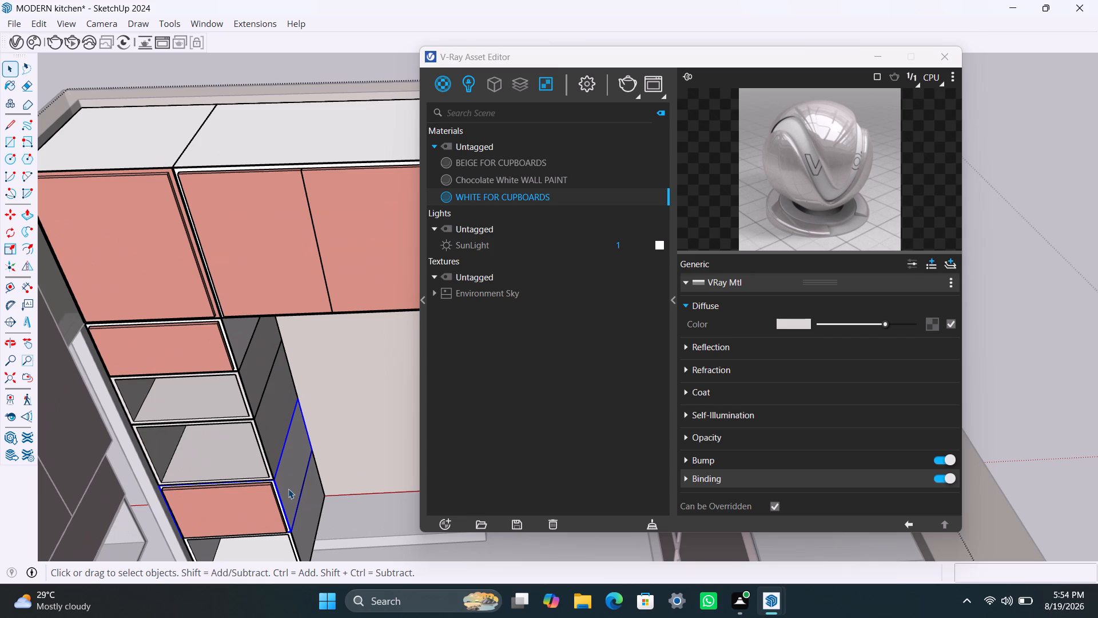
pyautogui.rightClick(492, 196)
pyautogui.click(514, 225)
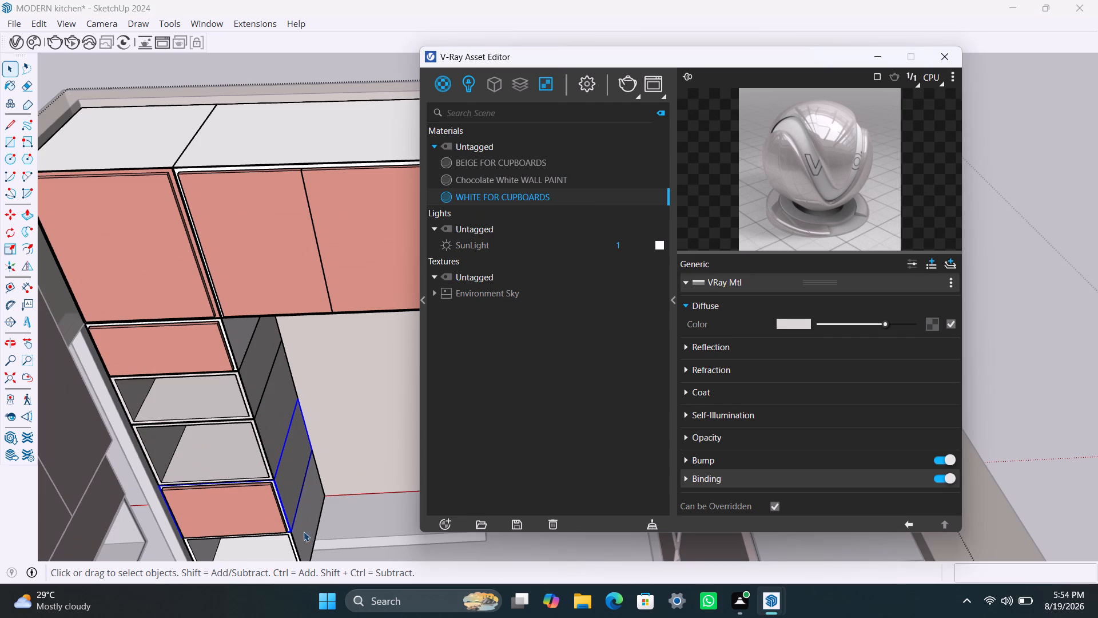
# Apply WHITE FOR CUPBOARDS to the open shelf unit at the bottom of the stack.
pyautogui.click(299, 536)
pyautogui.rightClick(502, 199)
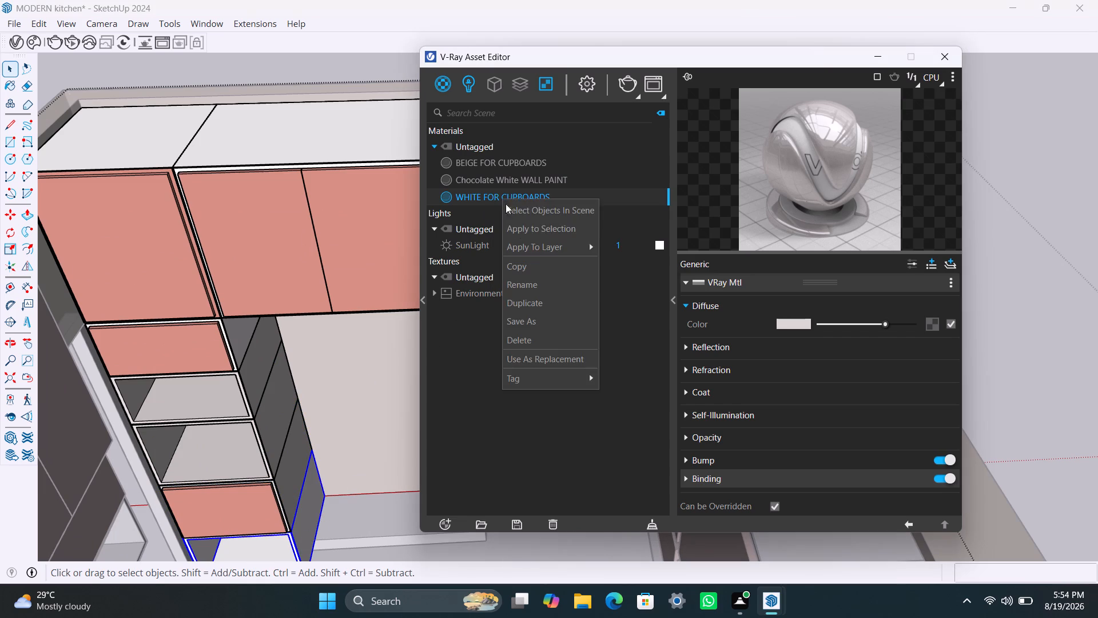
pyautogui.click(519, 232)
# Apply WHITE FOR CUPBOARDS to the exposed side face of the small single-door cabinet at the top of the stack.
pyautogui.click(241, 340)
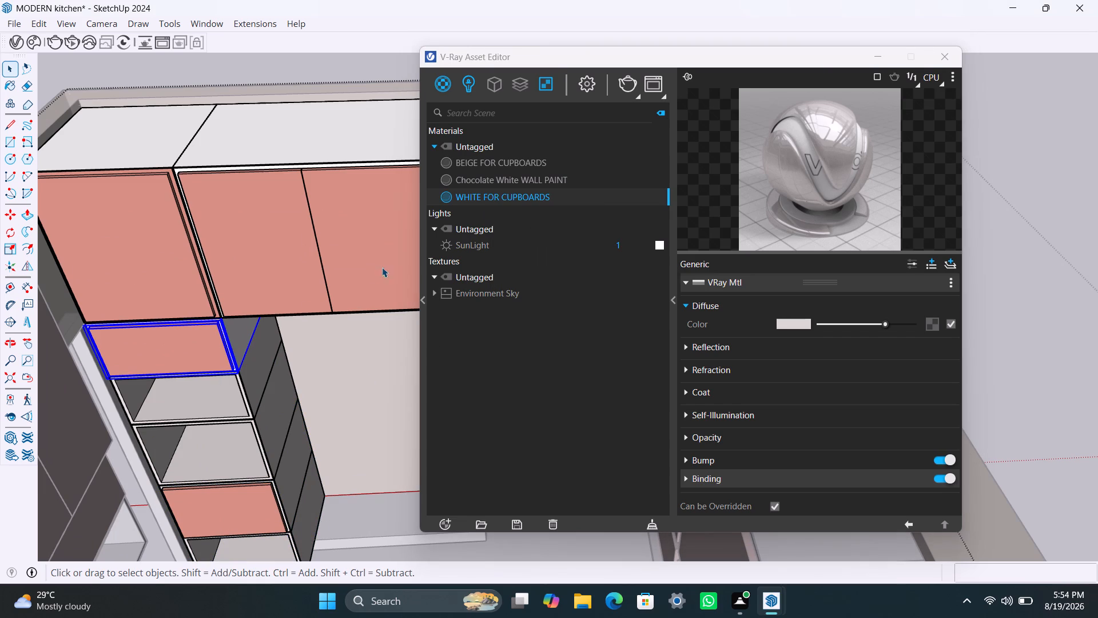
pyautogui.keyDown('shift'); pyautogui.click(191, 350); pyautogui.keyUp('shift')
pyautogui.click(230, 334)
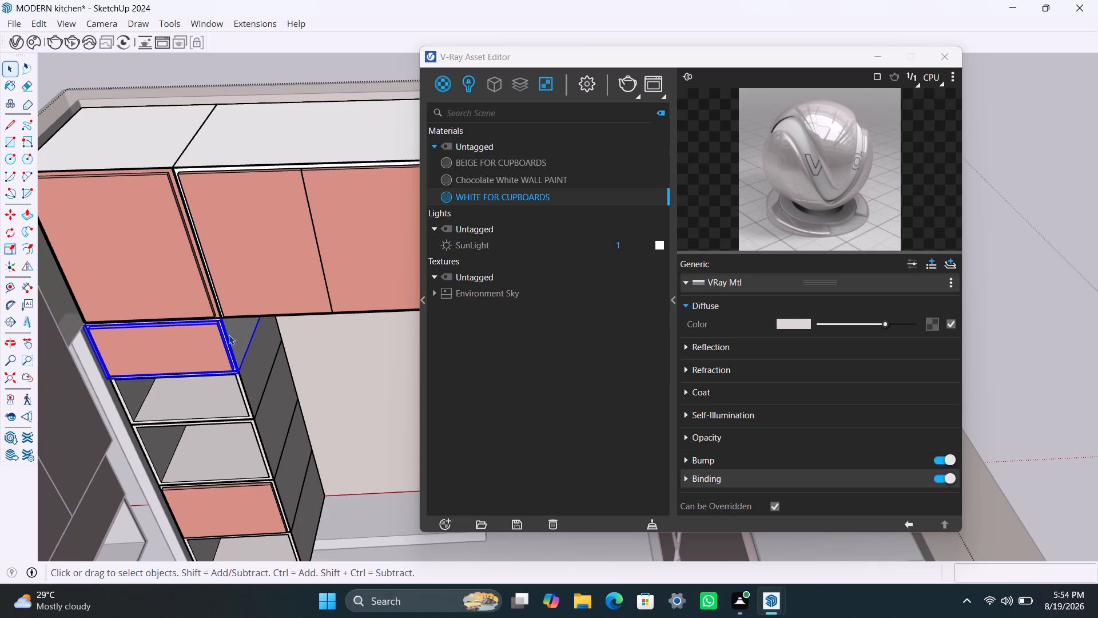
pyautogui.scroll(8, 226, 336)
pyautogui.doubleClick(232, 334)
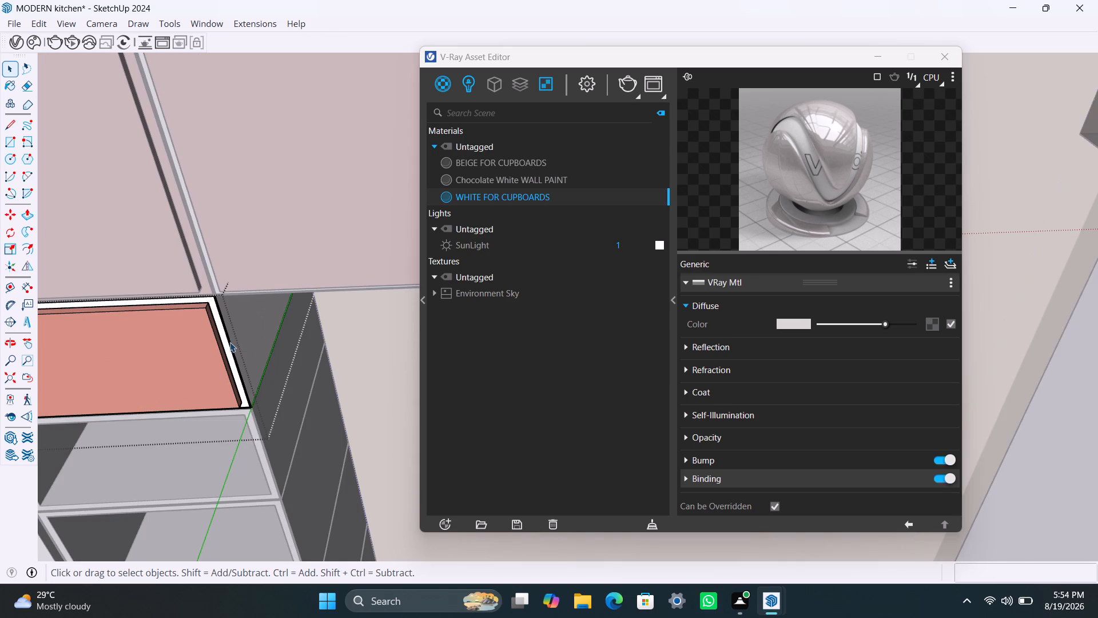
pyautogui.click(229, 346)
pyautogui.tripleClick(229, 346)
pyautogui.click(229, 346)
pyautogui.tripleClick(240, 341)
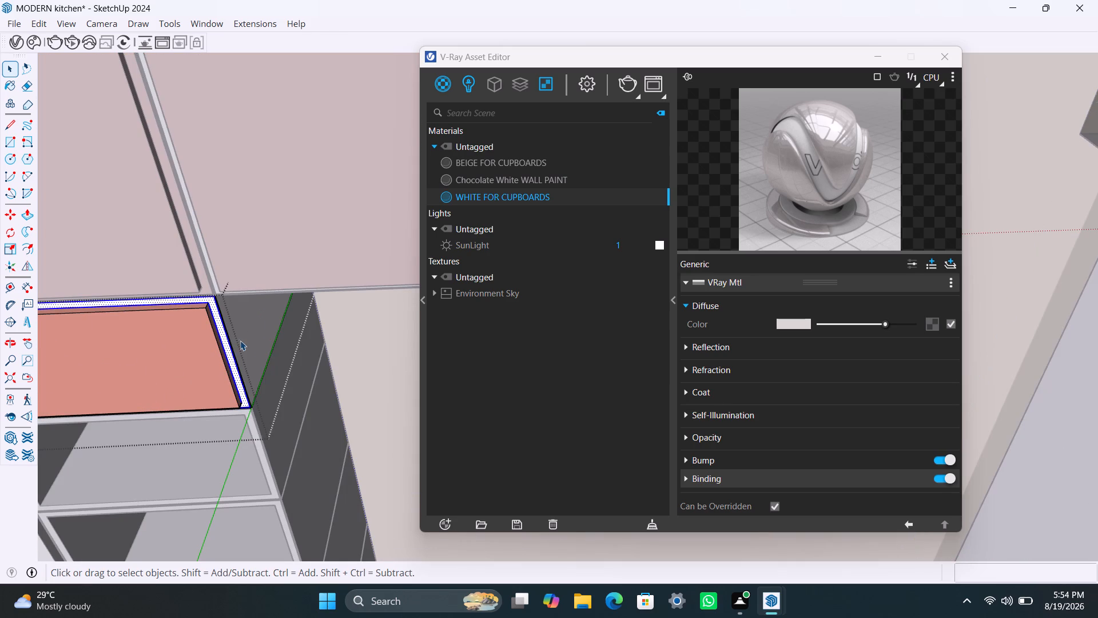
pyautogui.tripleClick(240, 340)
pyautogui.rightClick(479, 194)
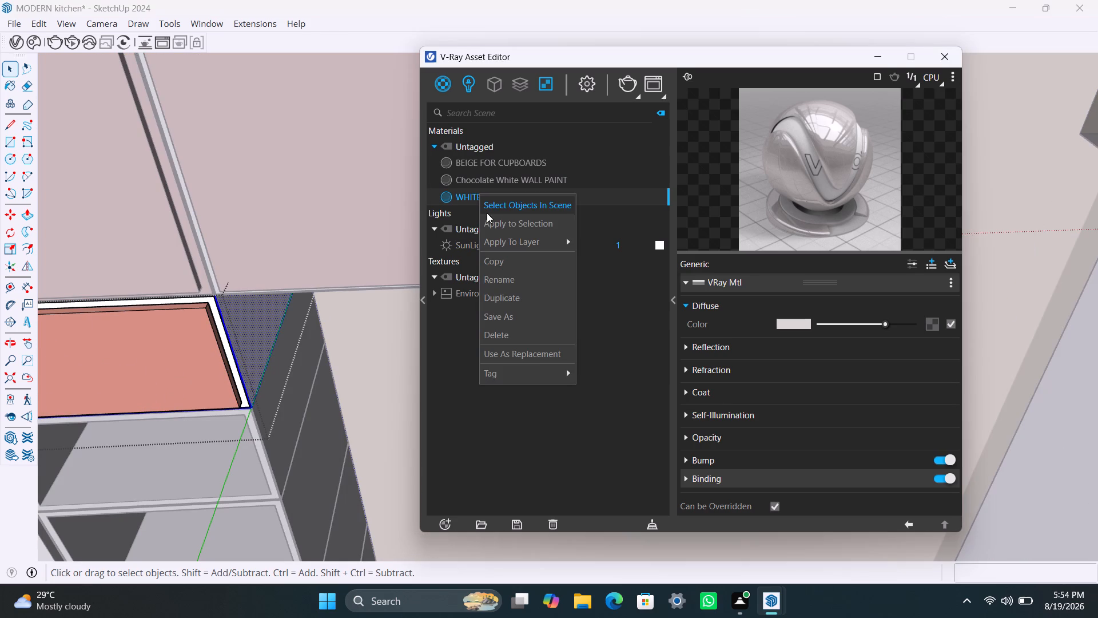
pyautogui.click(489, 222)
# Apply WHITE FOR CUPBOARDS to the front frame around that small top cabinet's door, leaving out the door itself.
pyautogui.scroll(3, 214, 350)
pyautogui.click(226, 336)
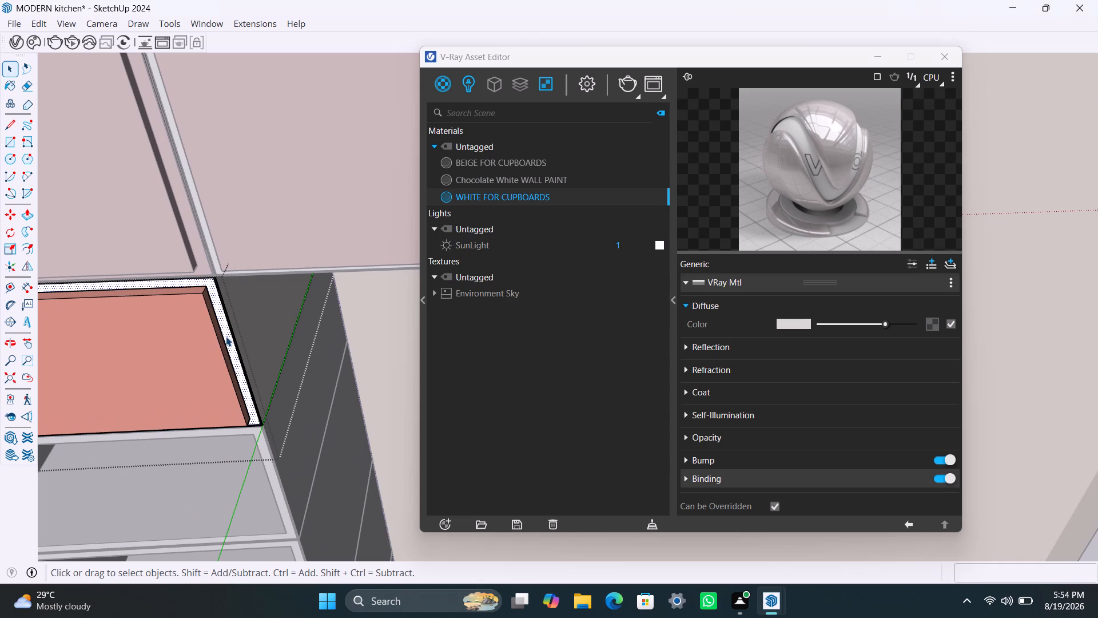
pyautogui.rightClick(450, 195)
pyautogui.click(479, 229)
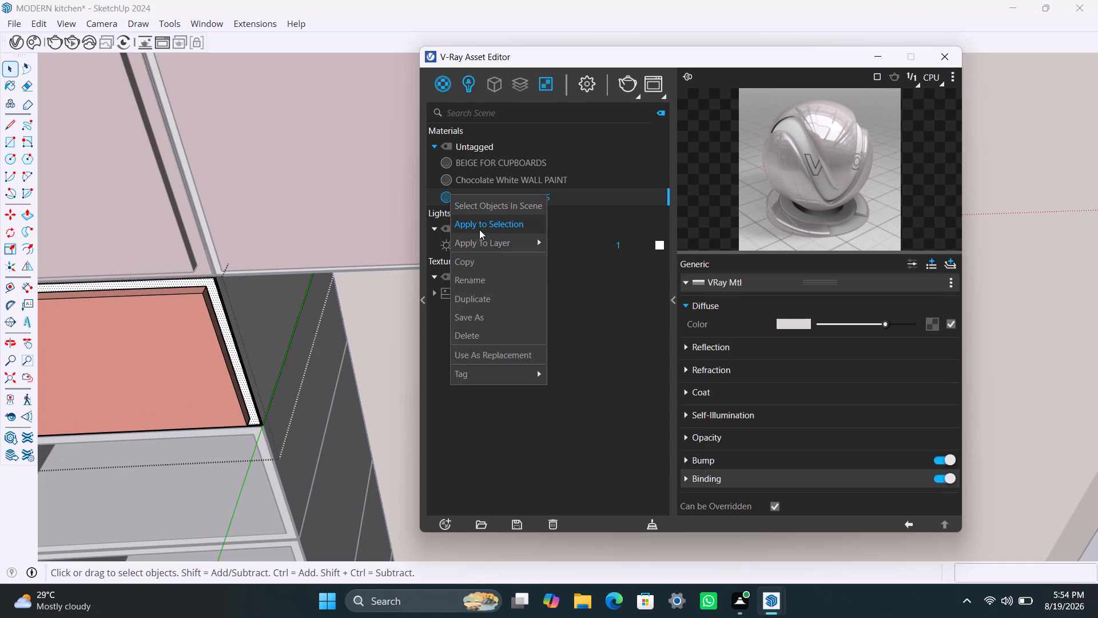
pyautogui.scroll(-17, 264, 272)
pyautogui.click(280, 88)
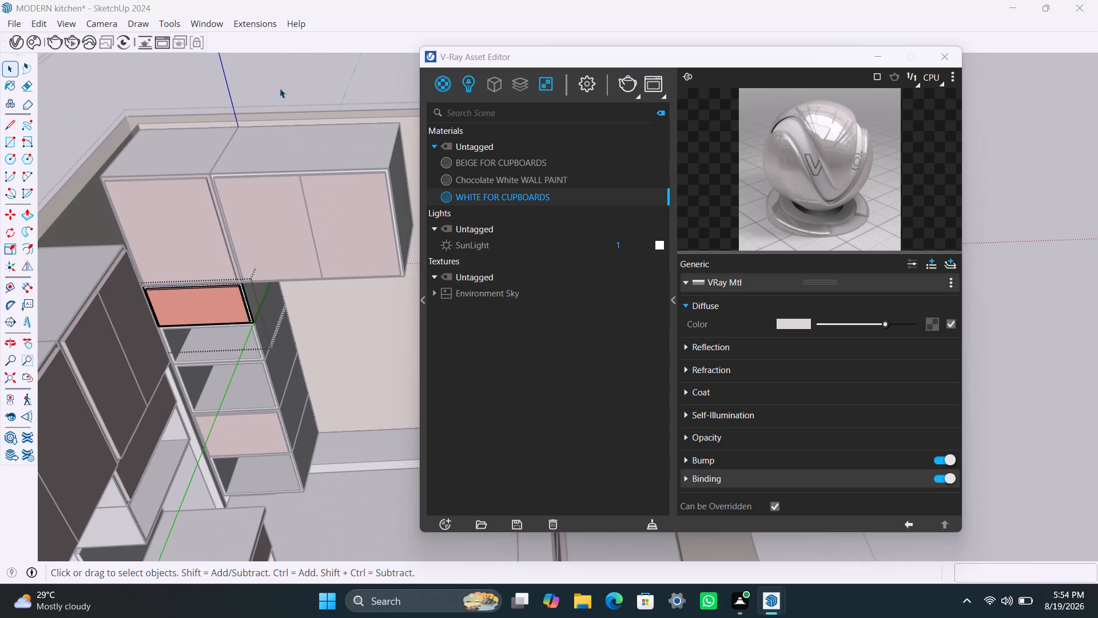
# Apply WHITE FOR CUPBOARDS to the top face of the large single-door upper cabinet above the stack.
pyautogui.scroll(5, 208, 264)
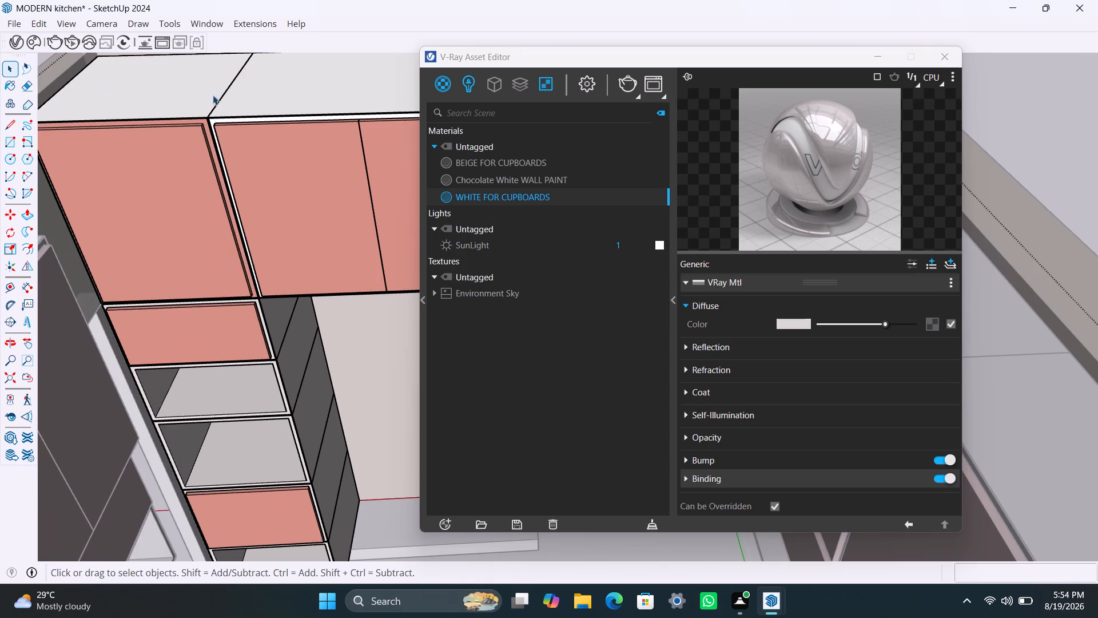
pyautogui.click(202, 94)
pyautogui.doubleClick(200, 98)
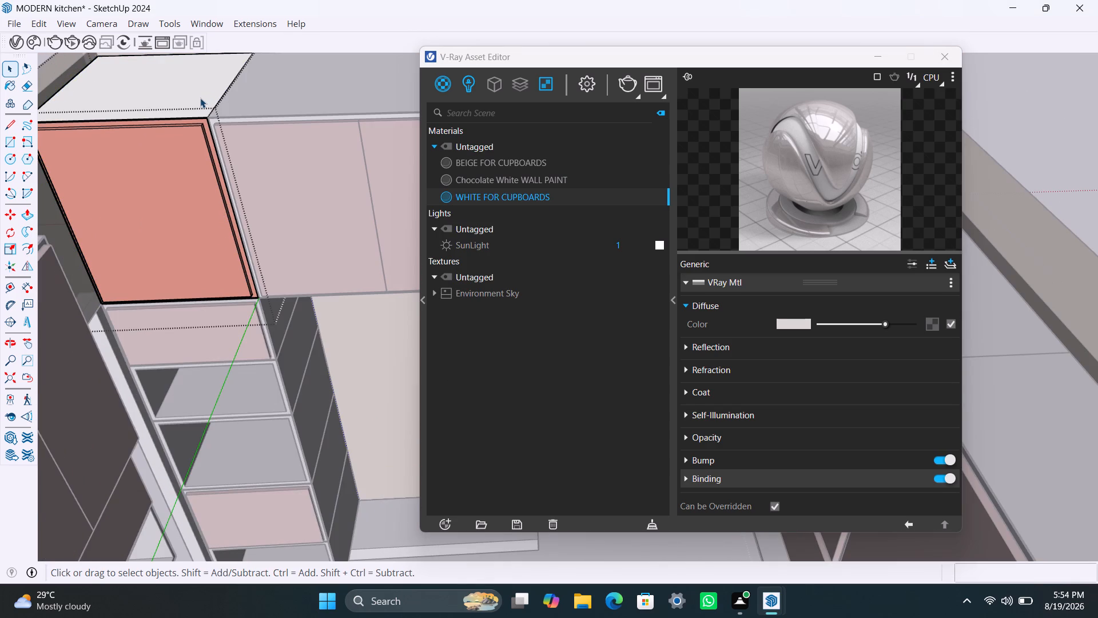
pyautogui.tripleClick(200, 98)
pyautogui.doubleClick(200, 98)
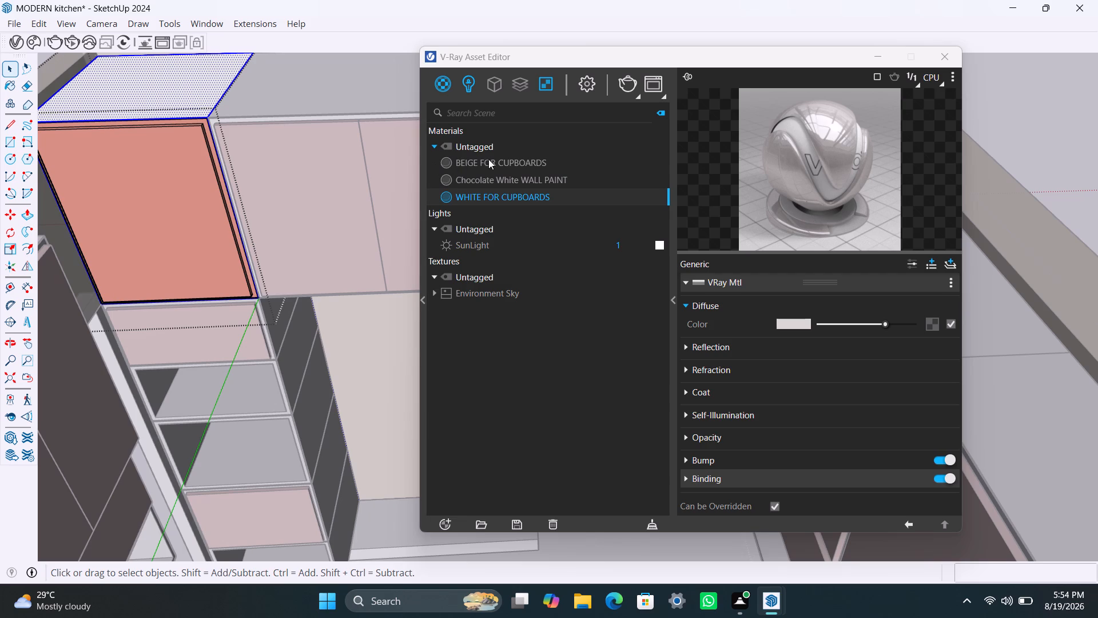
pyautogui.rightClick(500, 193)
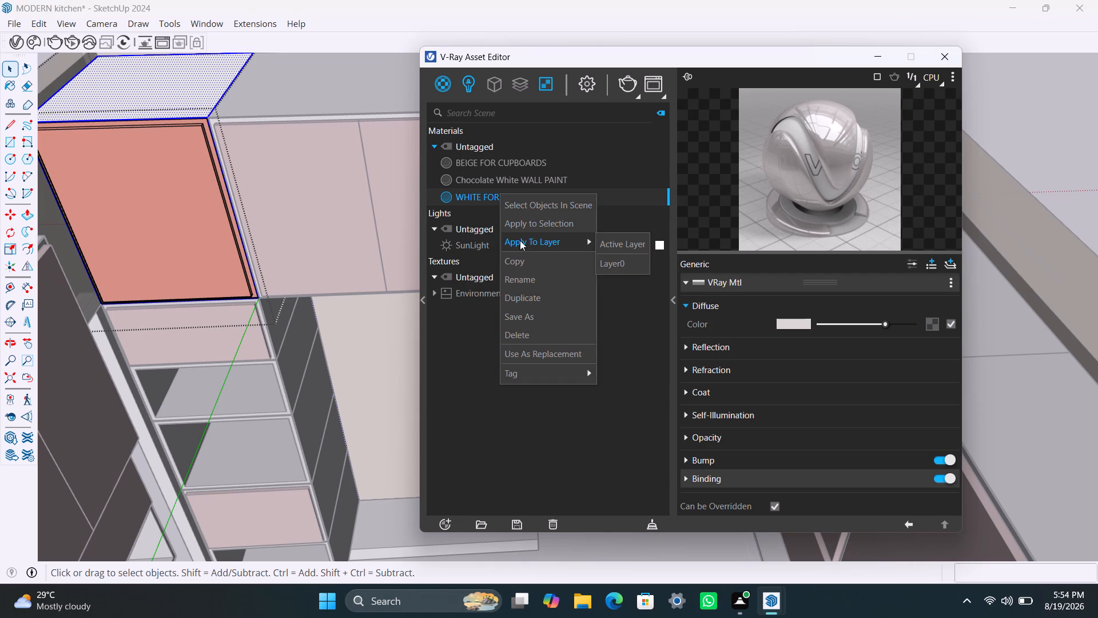
pyautogui.click(527, 230)
# Apply WHITE FOR CUPBOARDS to the front frame around the large single-door upper cabinet's door.
pyautogui.scroll(10, 182, 119)
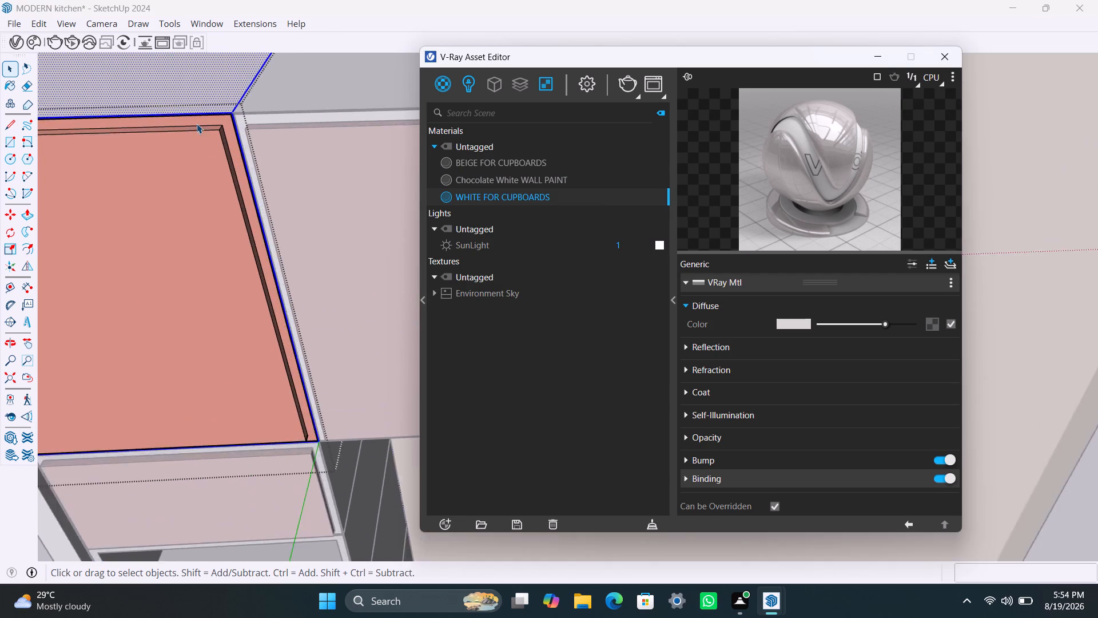
pyautogui.scroll(2, 197, 124)
pyautogui.click(221, 123)
pyautogui.doubleClick(229, 123)
pyautogui.click(234, 120)
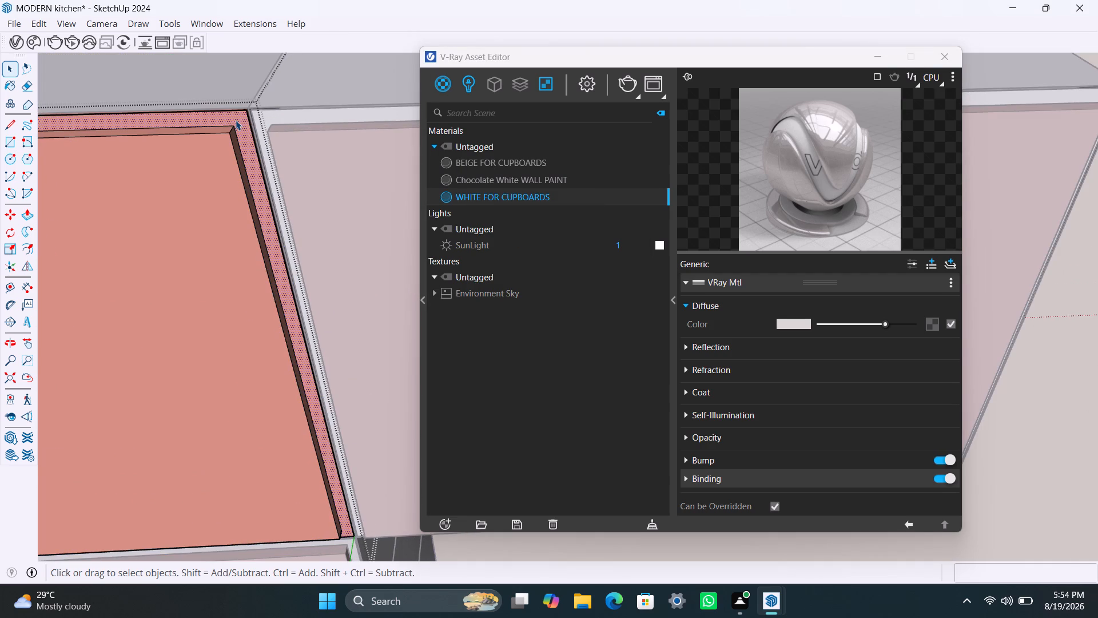
pyautogui.rightClick(497, 193)
pyautogui.click(526, 231)
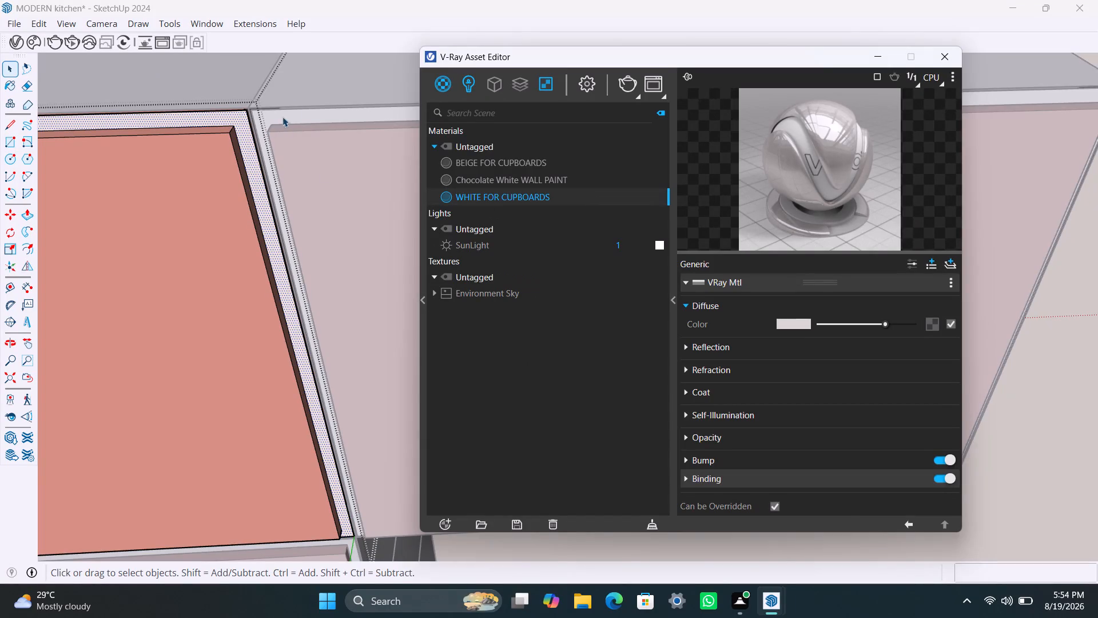
pyautogui.click(296, 97)
pyautogui.tripleClick(299, 98)
pyautogui.tripleClick(299, 98)
pyautogui.scroll(-20, 276, 157)
pyautogui.scroll(-4, 276, 157)
pyautogui.click(325, 80)
pyautogui.scroll(4, 295, 141)
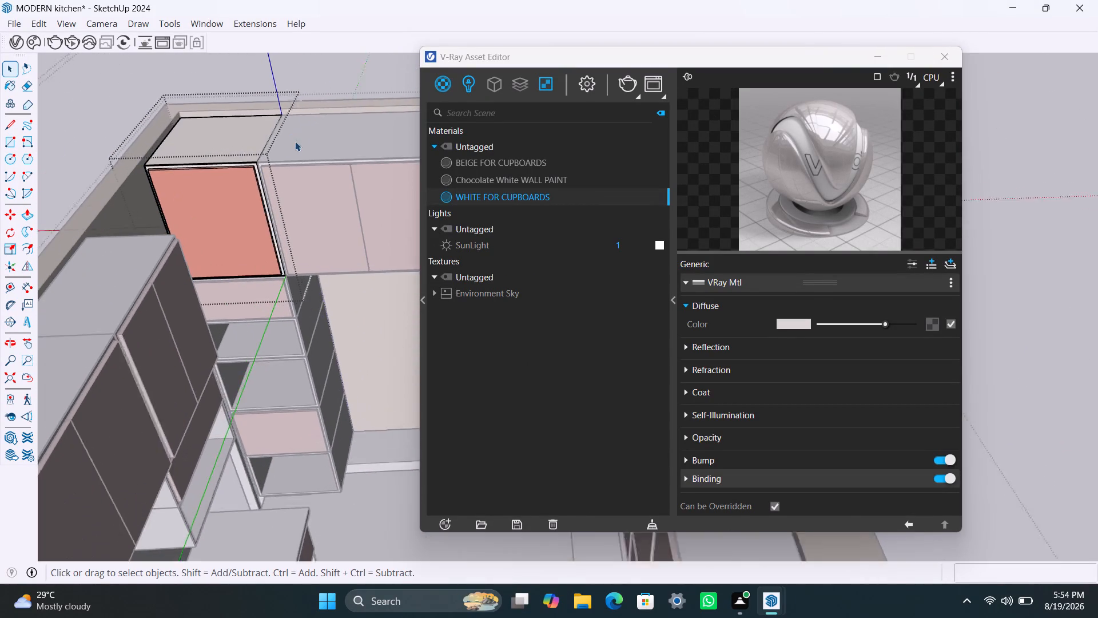
# Apply WHITE FOR CUPBOARDS to the top face of the double-door upper cabinet beside the large single-door one.
pyautogui.click(320, 152)
pyautogui.click(334, 150)
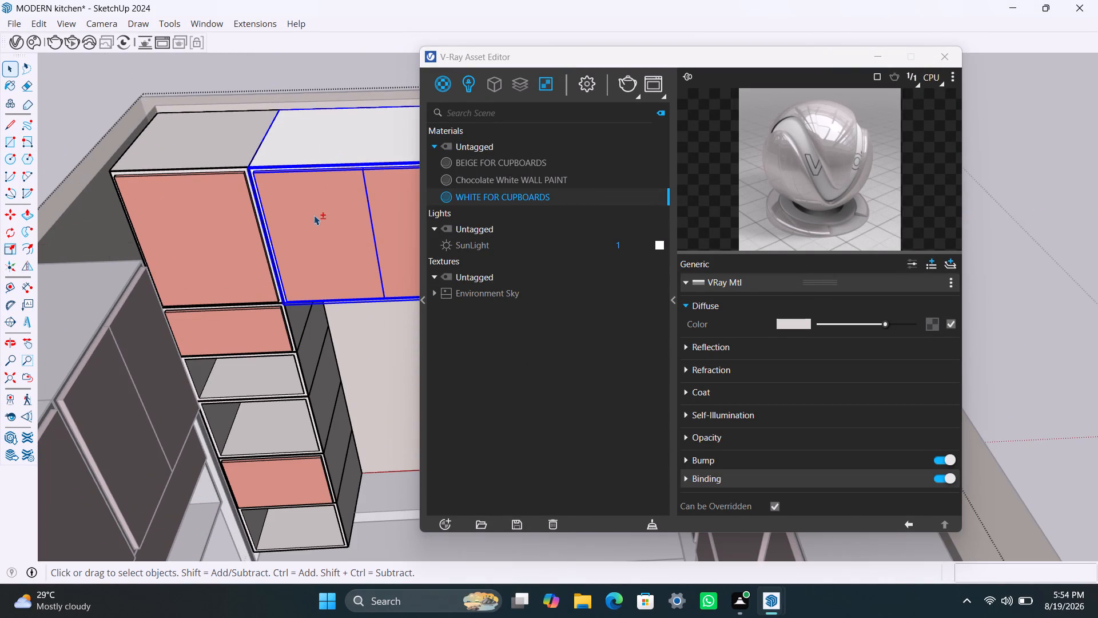
pyautogui.keyDown('shift'); pyautogui.click(314, 215); pyautogui.keyUp('shift')
pyautogui.click(321, 131)
pyautogui.doubleClick(325, 135)
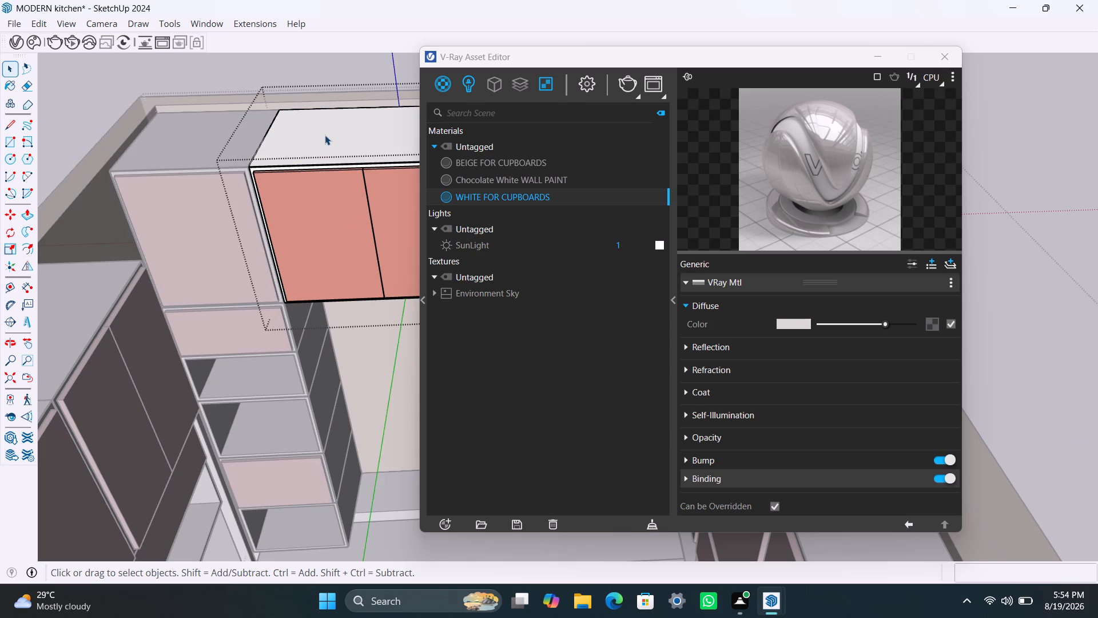
pyautogui.click(325, 135)
pyautogui.tripleClick(325, 136)
pyautogui.tripleClick(325, 136)
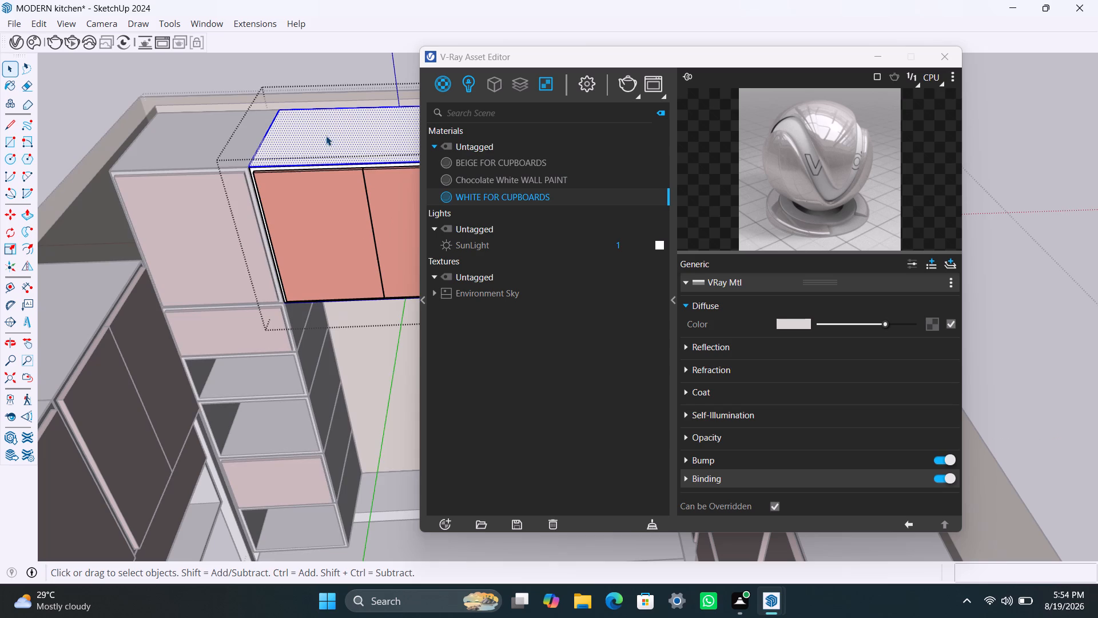
pyautogui.rightClick(510, 193)
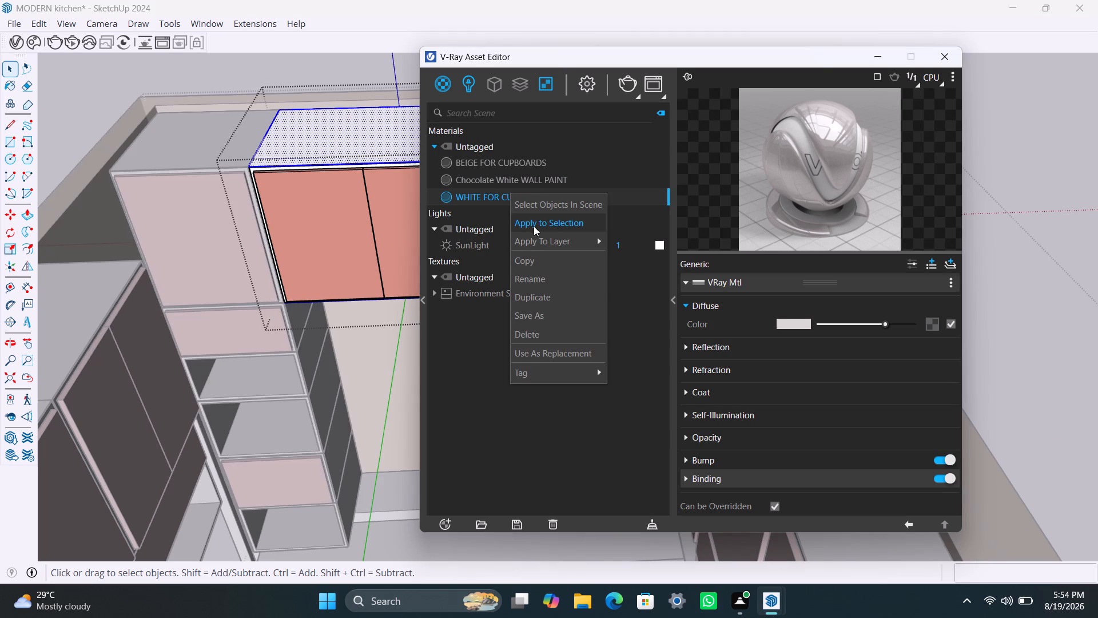
pyautogui.click(534, 226)
# Apply WHITE FOR CUPBOARDS to the front frame around the double-door upper cabinet's doors.
pyautogui.scroll(11, 301, 192)
pyautogui.click(331, 144)
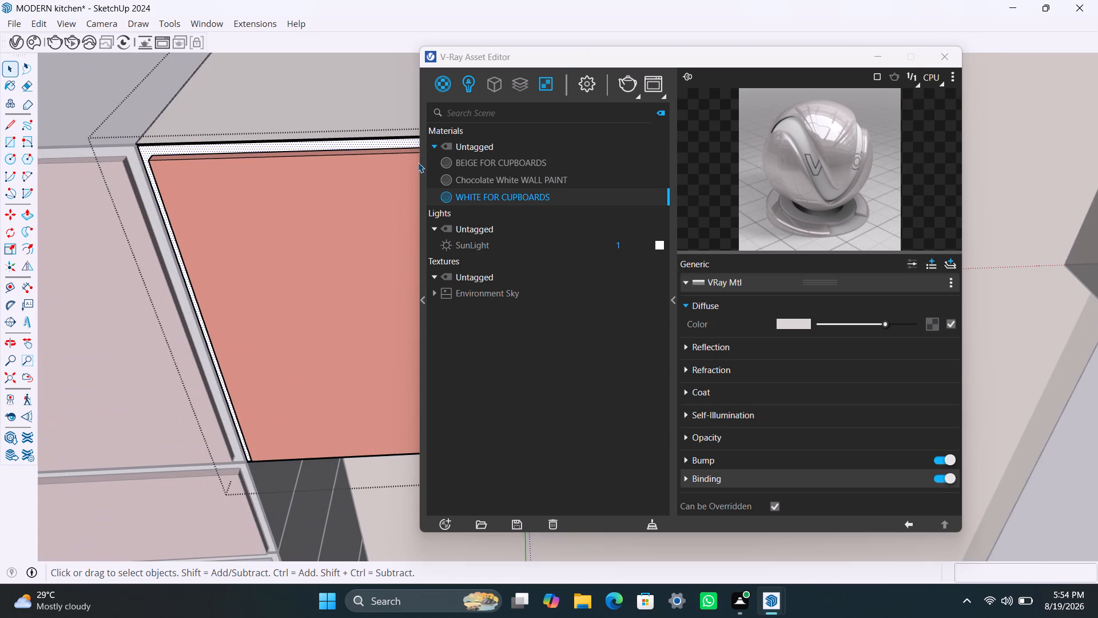
pyautogui.rightClick(475, 195)
pyautogui.click(499, 227)
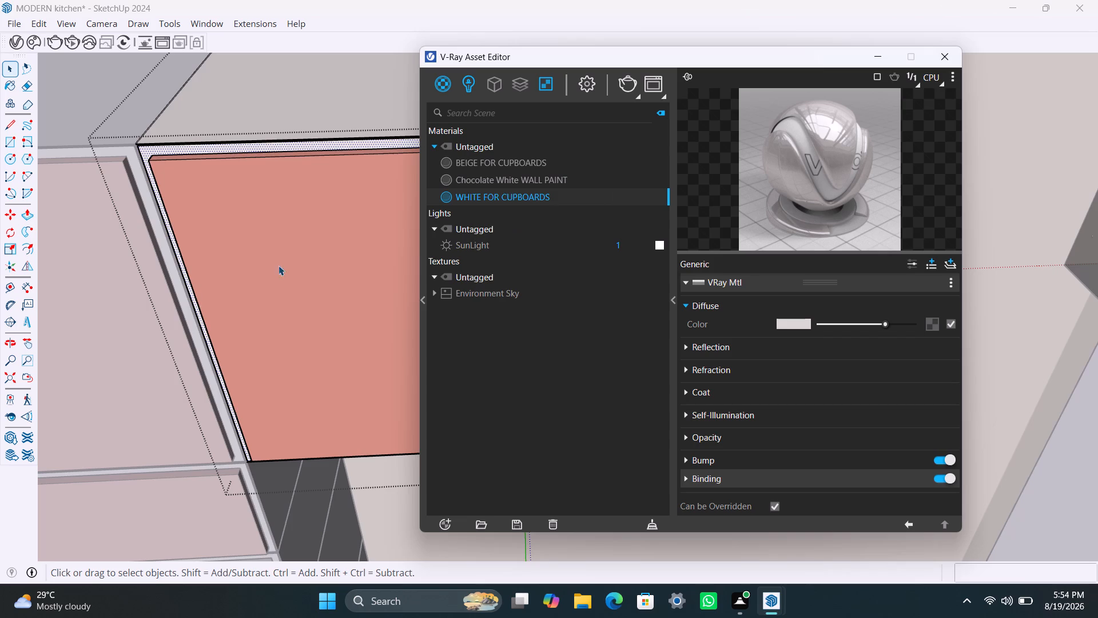
pyautogui.scroll(-20, 240, 364)
pyautogui.scroll(-7, 240, 364)
pyautogui.click(313, 152)
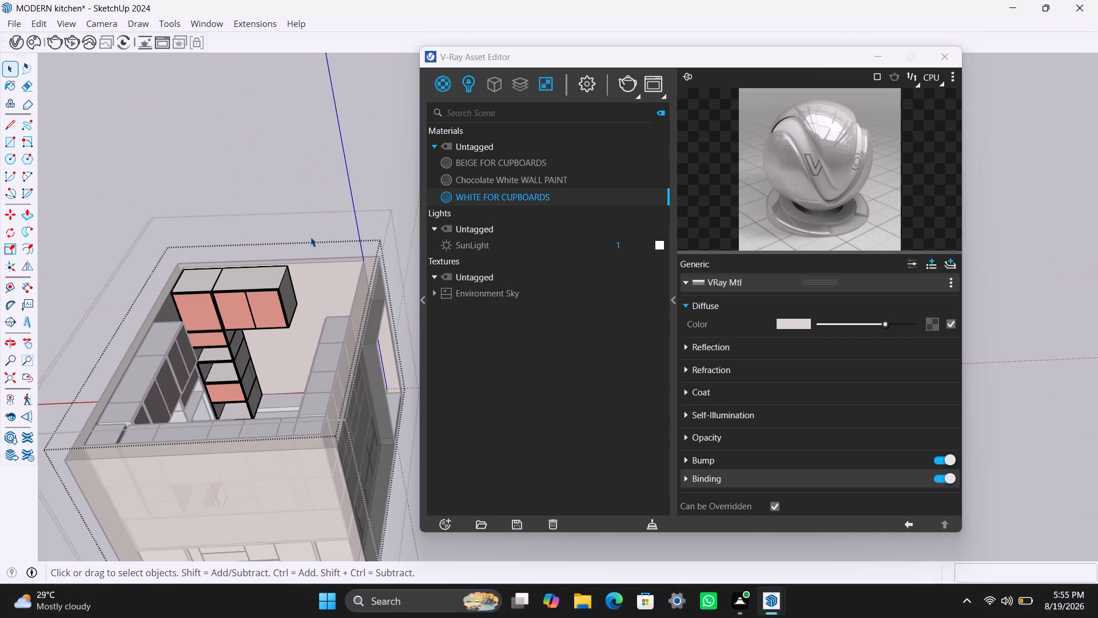
# Save the model and leave the cabinet group's editing context.
pyautogui.hotkey('ctrl', 's')
pyautogui.press('space')
pyautogui.tripleClick(256, 174)
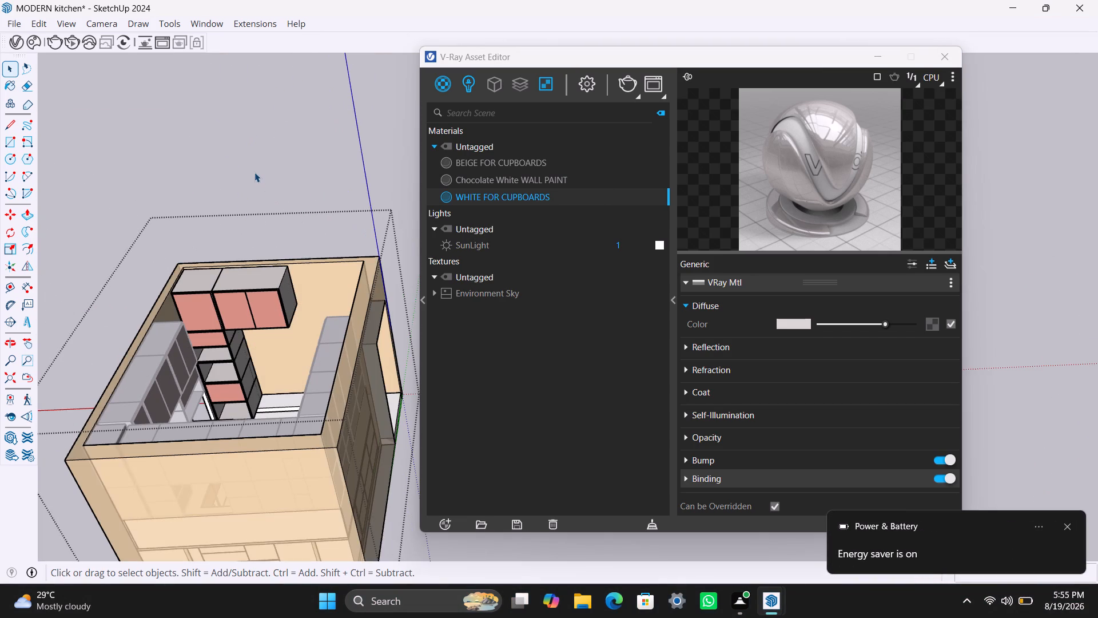
# Examine the whole kitchen from several sides and from above to check the materials on the cupboards and walls.
pyautogui.scroll(1, 287, 277)
pyautogui.moveTo(260, 386); pyautogui.dragTo(41, 358, button='middle')
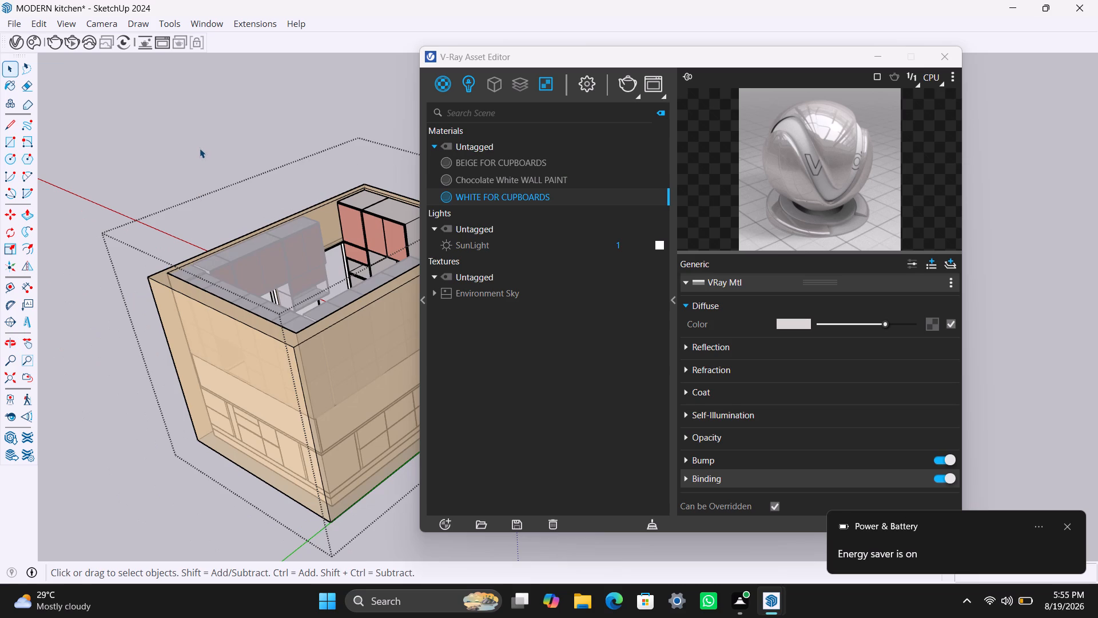
pyautogui.tripleClick(200, 148)
pyautogui.tripleClick(200, 148)
pyautogui.scroll(-6, 299, 402)
pyautogui.moveTo(299, 412); pyautogui.dragTo(97, 375, button='middle')
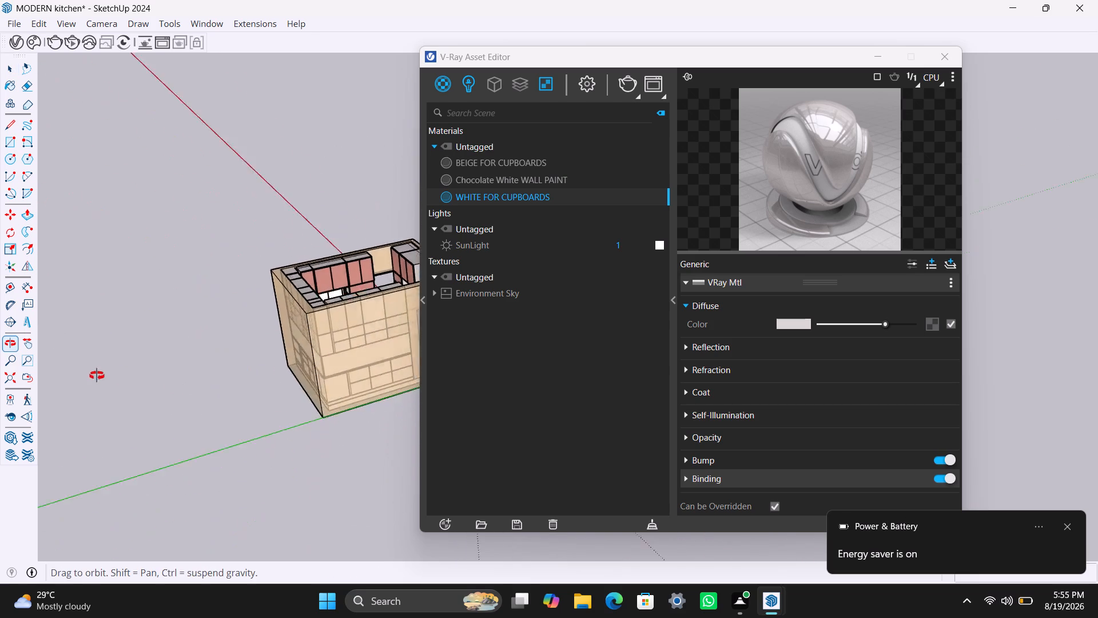
pyautogui.moveTo(97, 375); pyautogui.dragTo(79, 375, button='middle')
pyautogui.scroll(-5, 246, 354)
pyautogui.moveTo(256, 363); pyautogui.dragTo(106, 377, button='middle')
pyautogui.scroll(5, 225, 323)
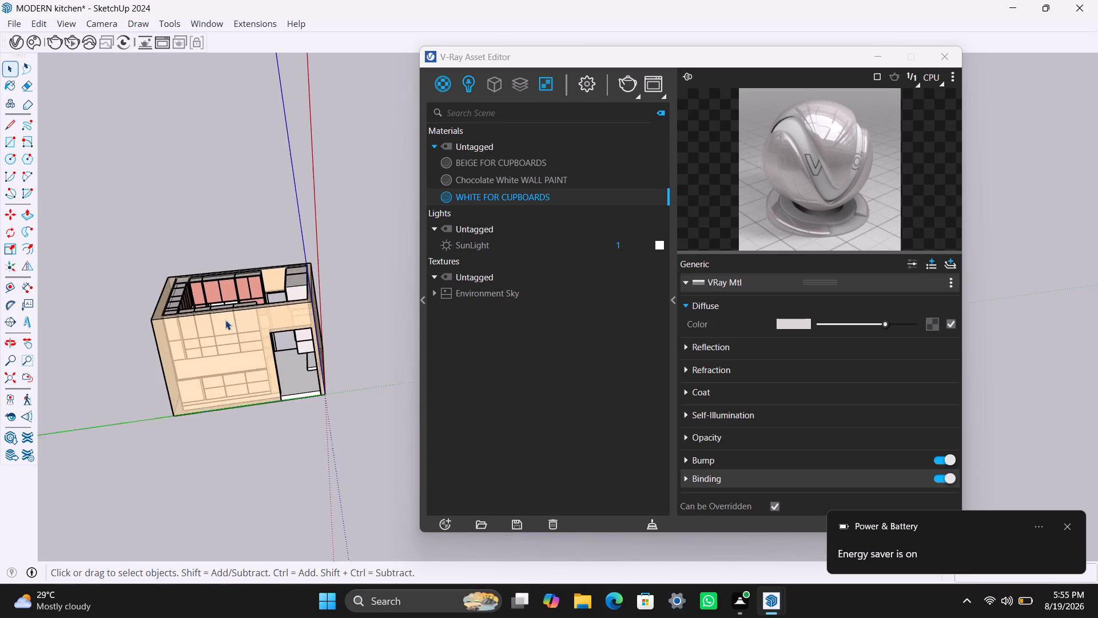
pyautogui.moveTo(243, 357); pyautogui.dragTo(126, 462, button='middle')
pyautogui.scroll(4, 408, 173)
pyautogui.scroll(4, 288, 241)
pyautogui.moveTo(276, 263); pyautogui.dragTo(250, 307, button='middle')
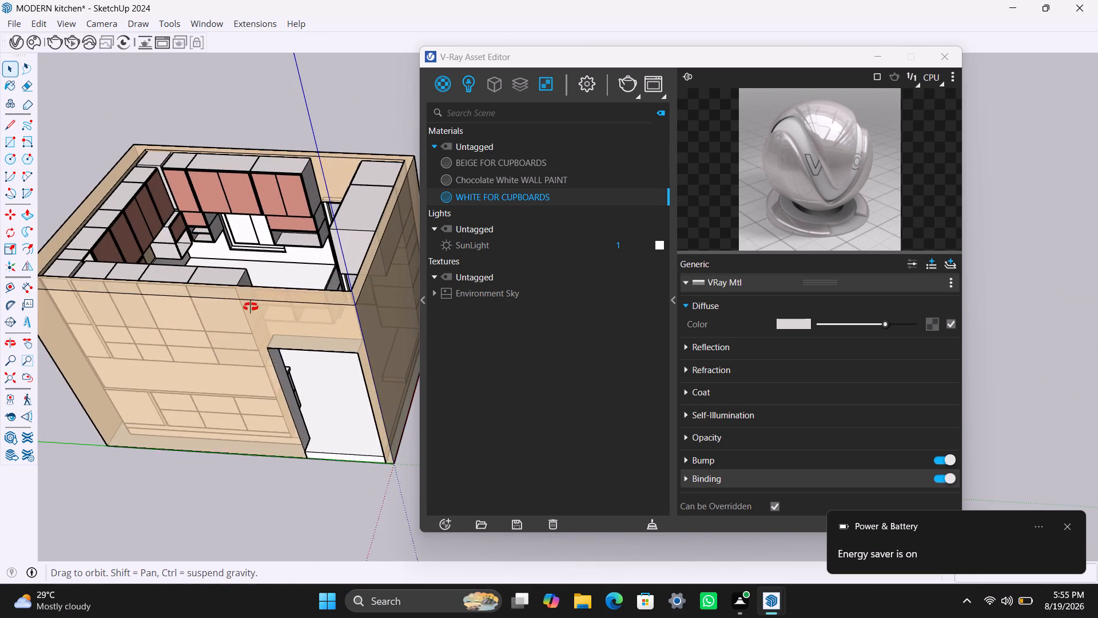
pyautogui.moveTo(250, 307); pyautogui.dragTo(201, 350, button='middle')
pyautogui.scroll(3, 275, 172)
pyautogui.moveTo(284, 197); pyautogui.dragTo(138, 221, button='middle')
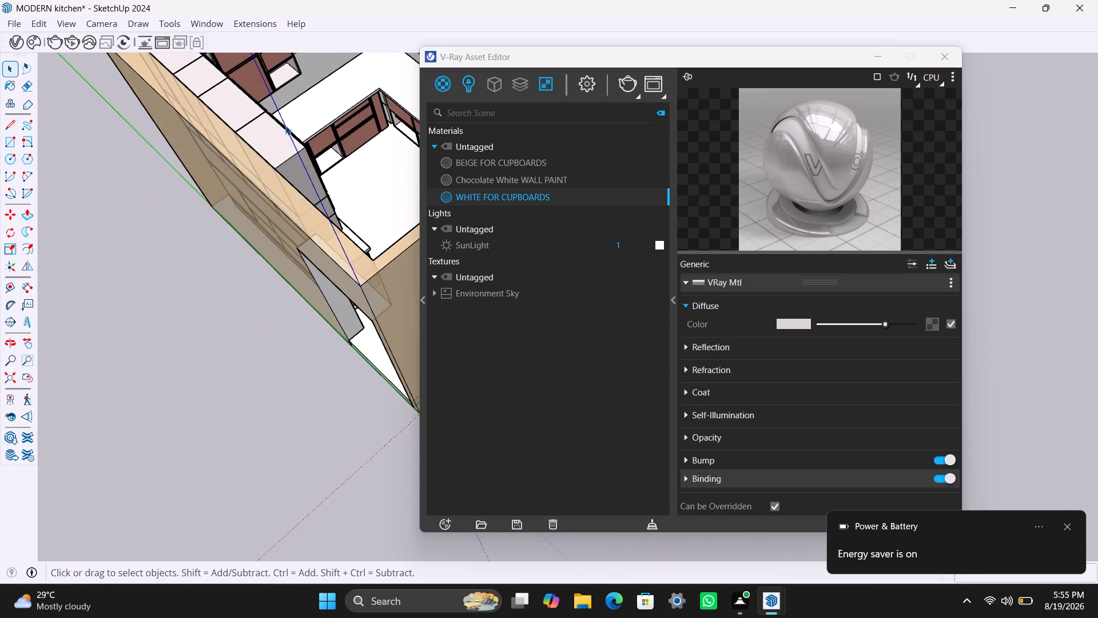
pyautogui.moveTo(315, 126); pyautogui.dragTo(173, 245, button='middle')
pyautogui.scroll(3, 167, 202)
pyautogui.scroll(4, 222, 142)
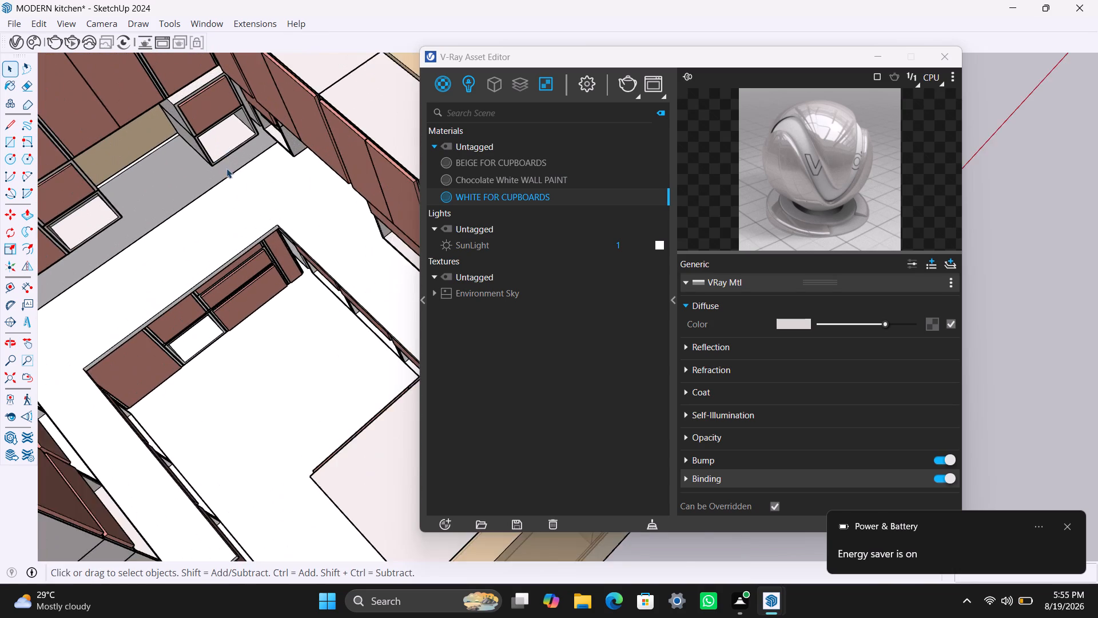
pyautogui.moveTo(226, 169); pyautogui.dragTo(222, 161, button='middle')
pyautogui.scroll(-9, 246, 250)
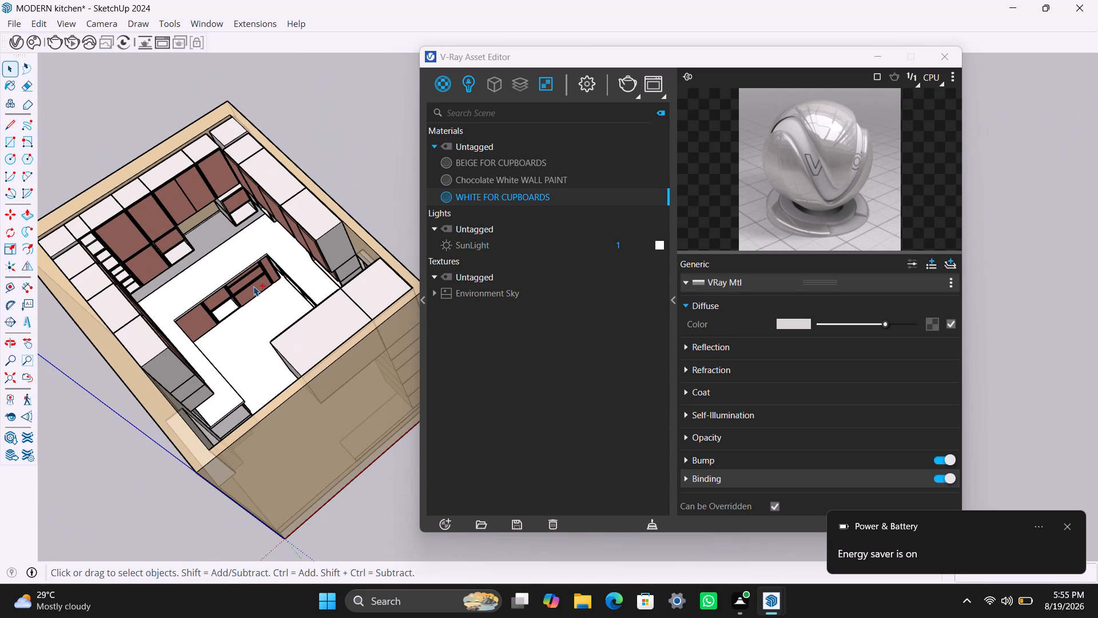
# Save the kitchen model.
pyautogui.hotkey('ctrl', 's')
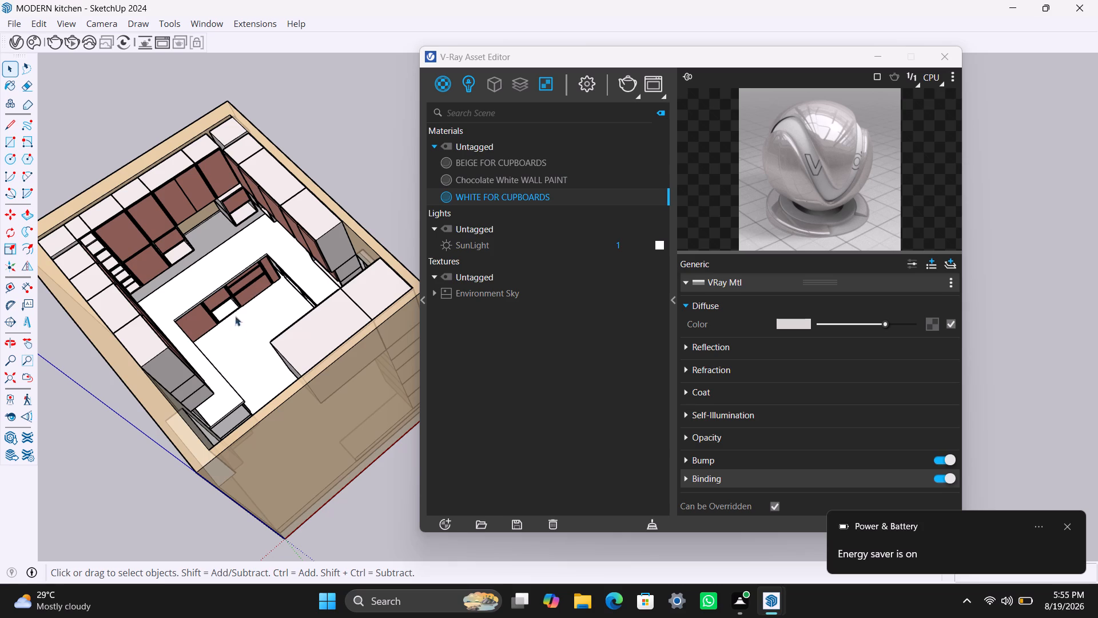
# Look through the Various materials category in the Chaos Cosmos Browser for a suitable material.
pyautogui.moveTo(253, 343); pyautogui.dragTo(149, 347, button='middle')
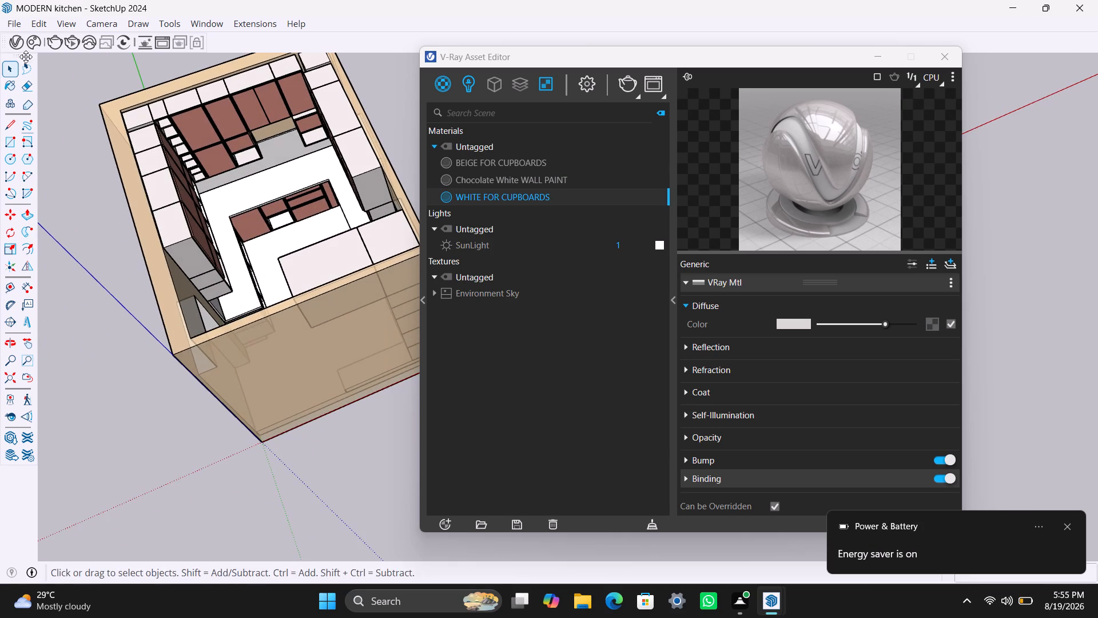
pyautogui.click(33, 46)
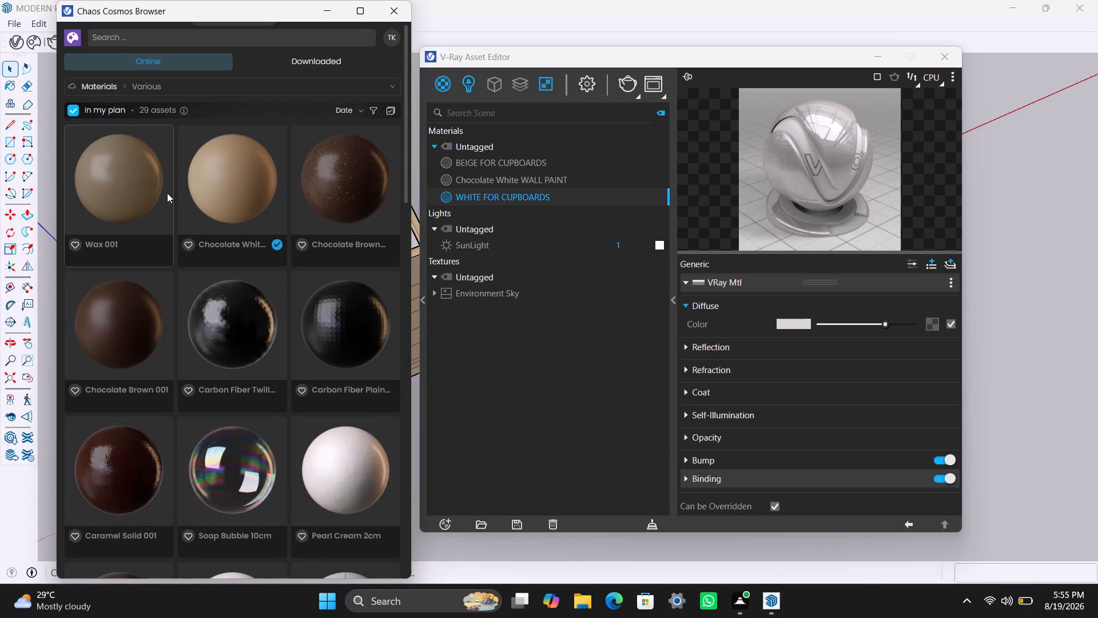
pyautogui.scroll(-6, 283, 383)
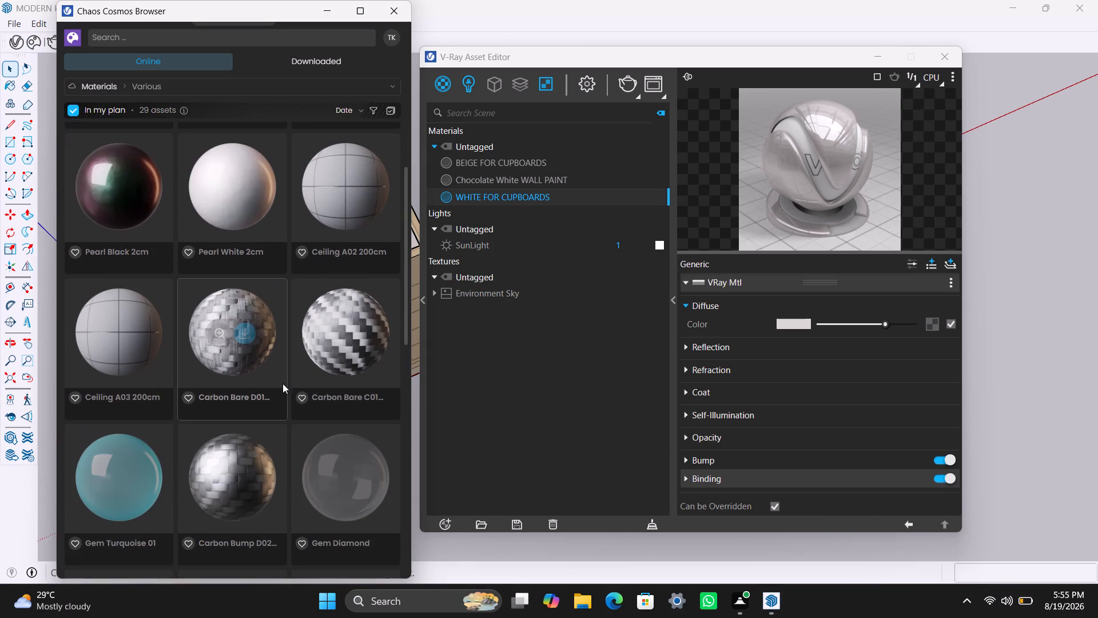
pyautogui.scroll(-5, 283, 383)
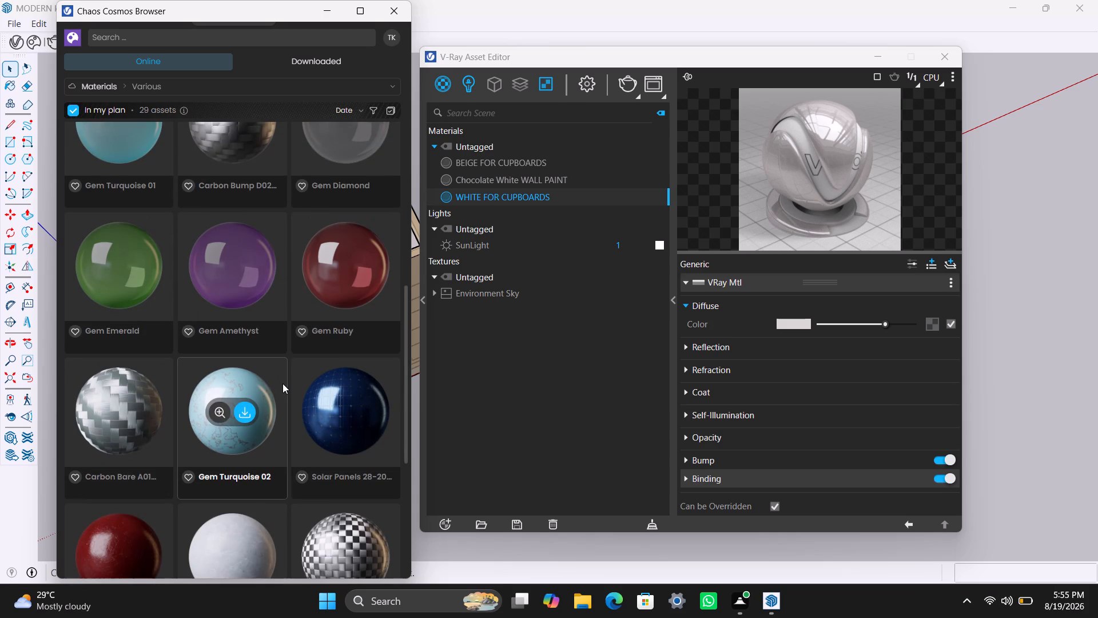
pyautogui.scroll(-1, 283, 383)
pyautogui.scroll(3, 283, 382)
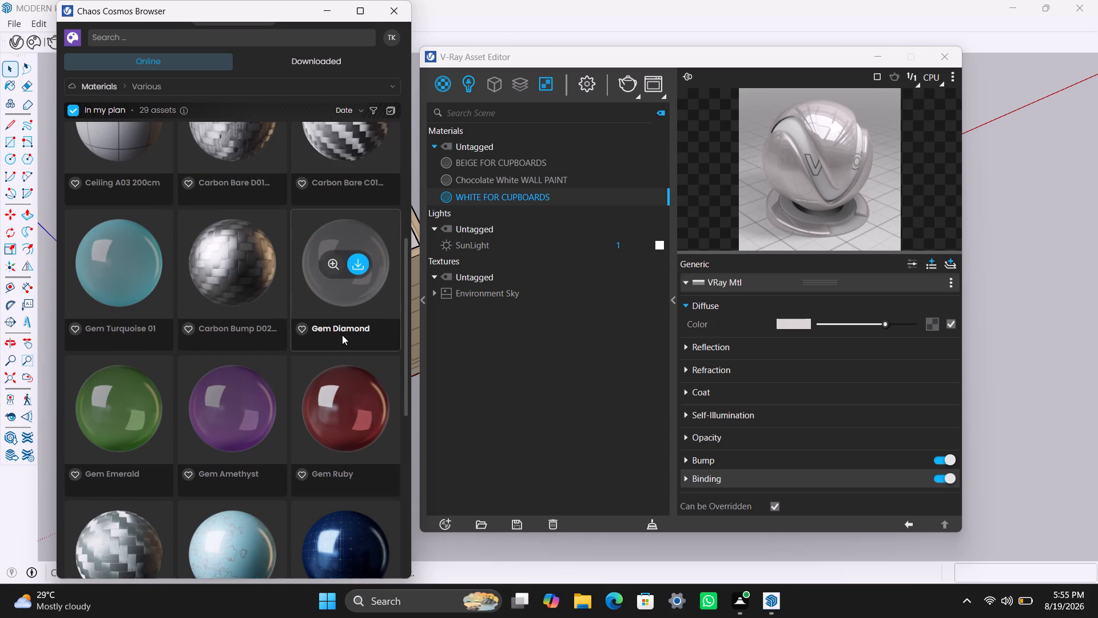
pyautogui.scroll(7, 342, 335)
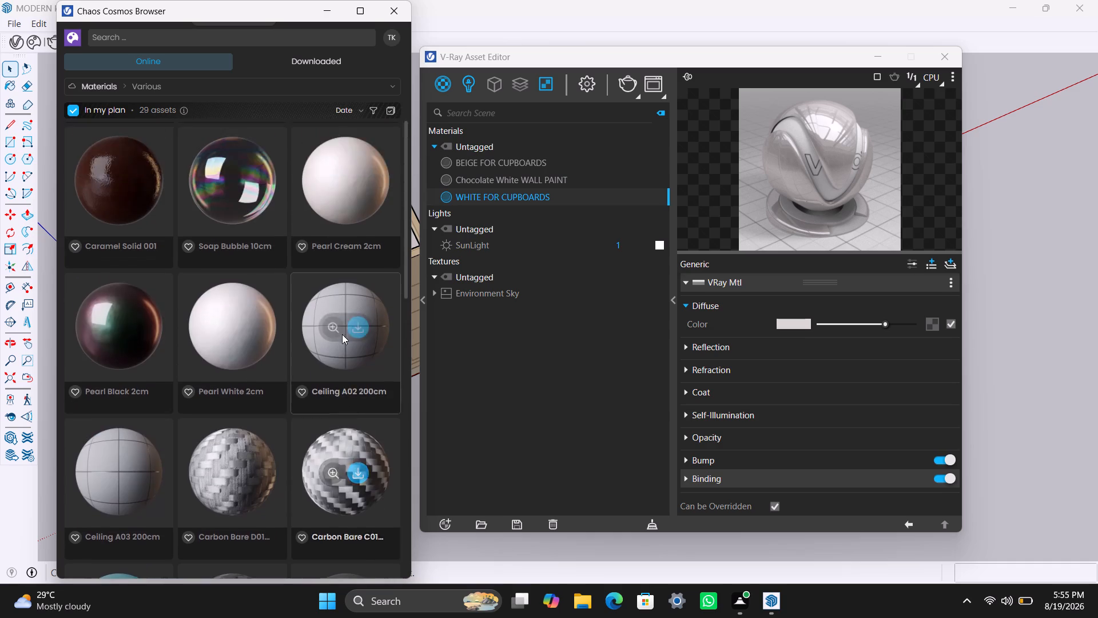
pyautogui.scroll(2, 342, 334)
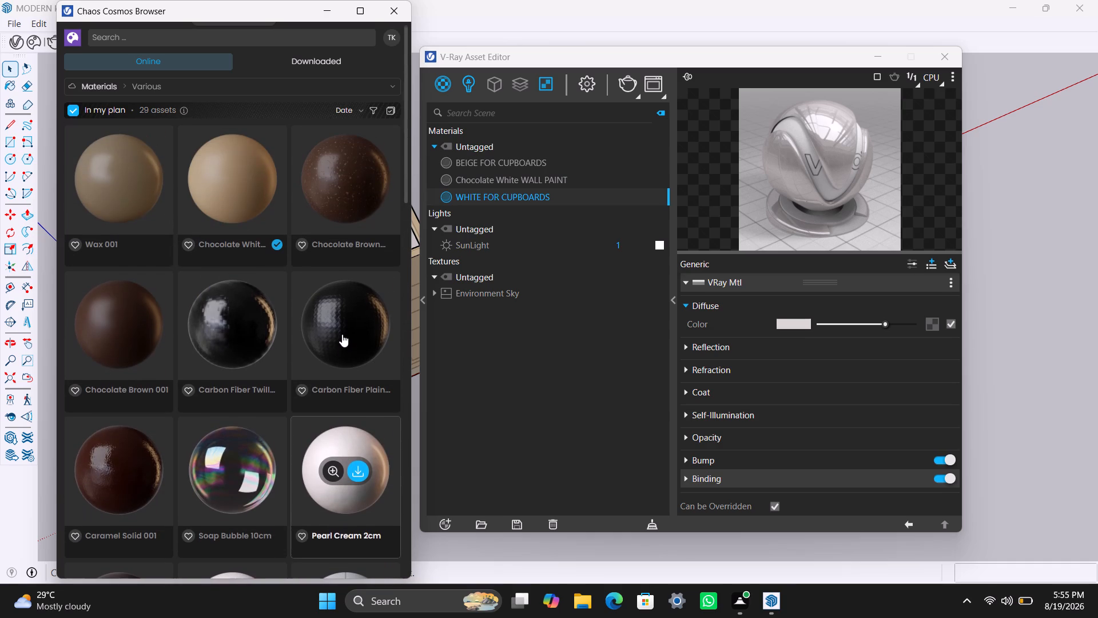
pyautogui.scroll(2, 288, 326)
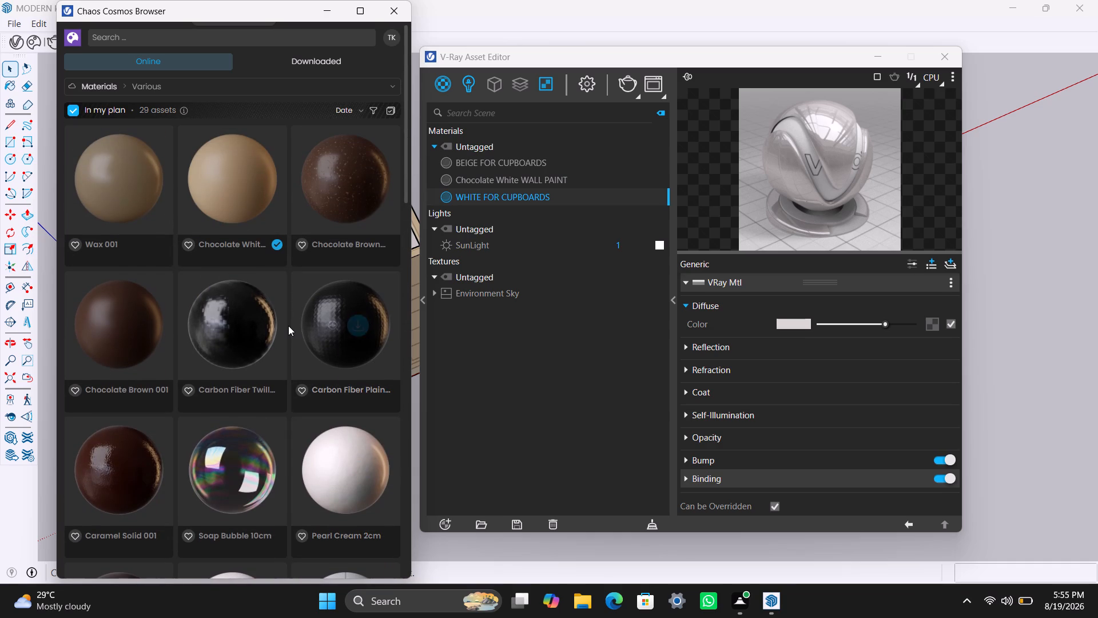
pyautogui.scroll(-9, 288, 325)
pyautogui.scroll(-9, 297, 405)
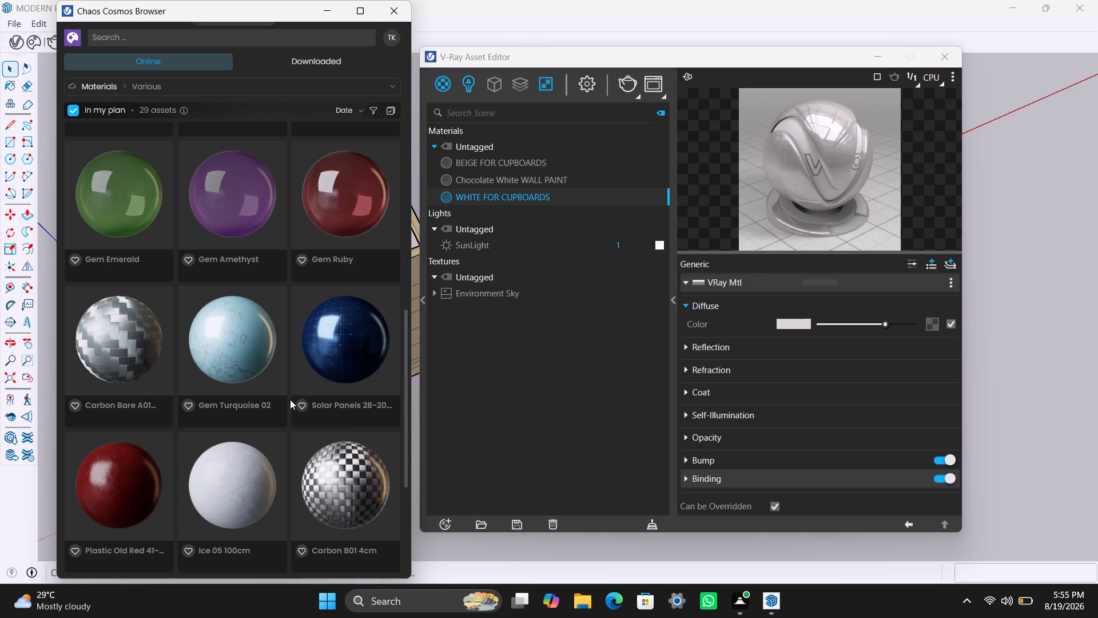
pyautogui.scroll(-5, 290, 399)
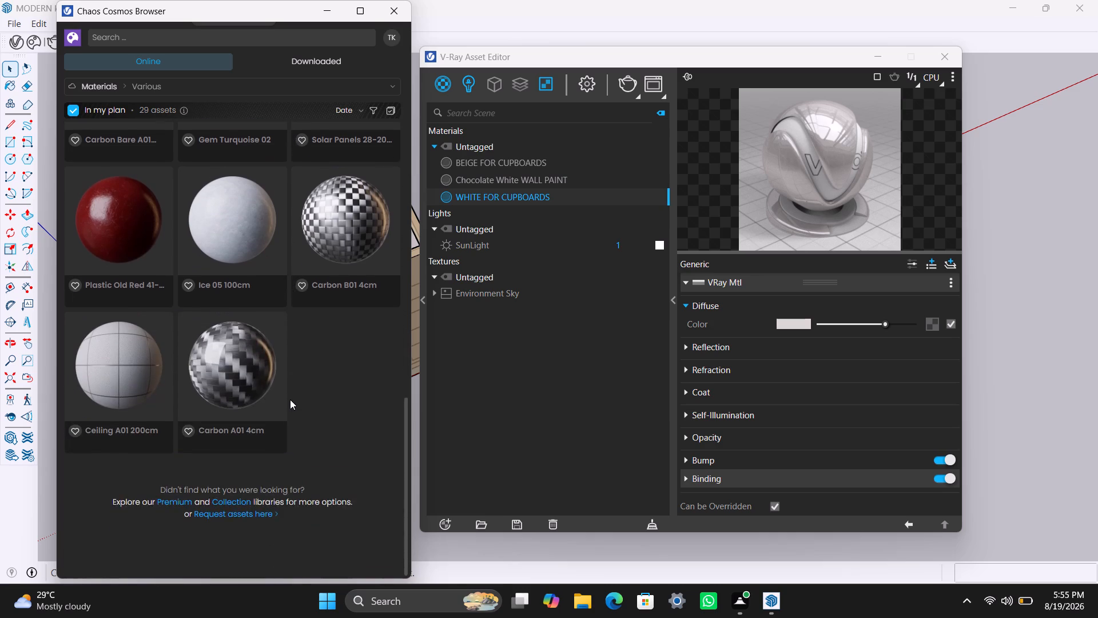
pyautogui.scroll(9, 290, 399)
pyautogui.scroll(2, 308, 342)
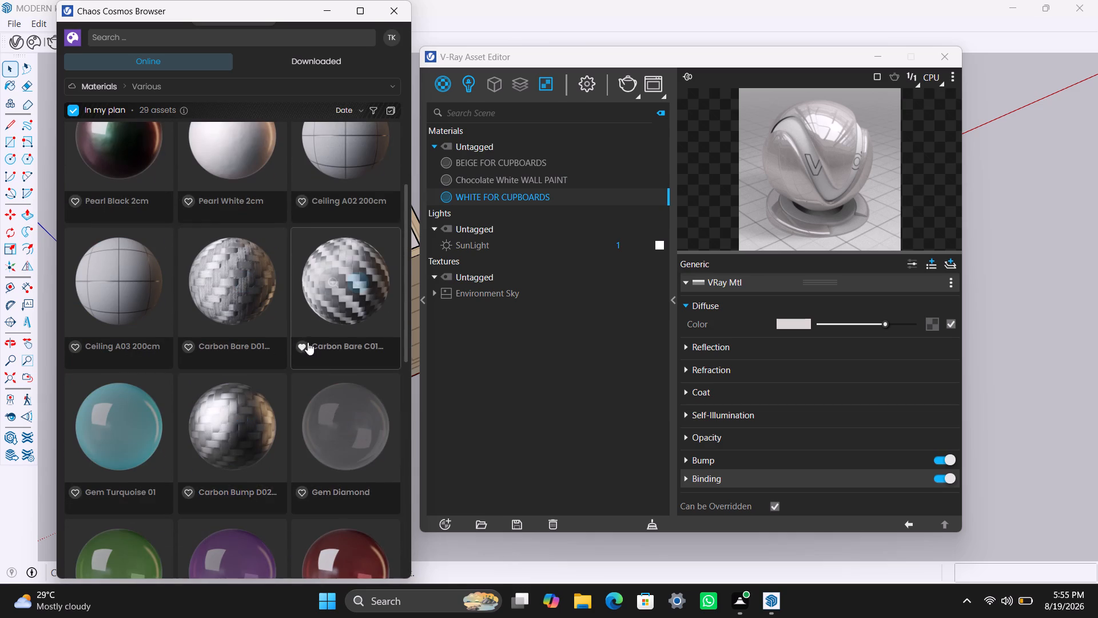
pyautogui.scroll(3, 308, 342)
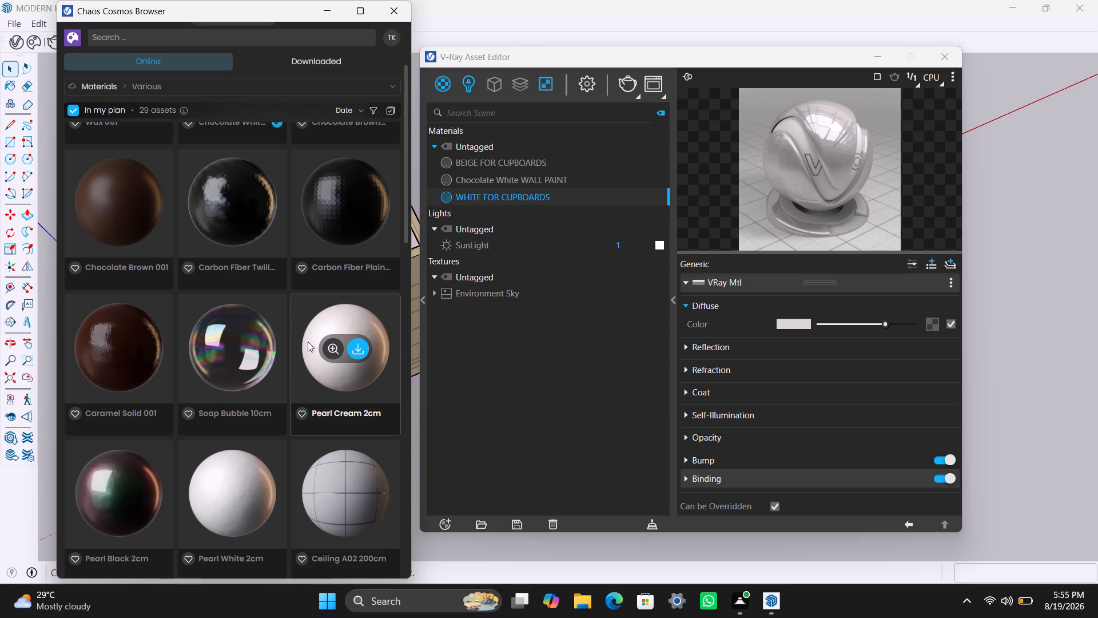
pyautogui.click(329, 7)
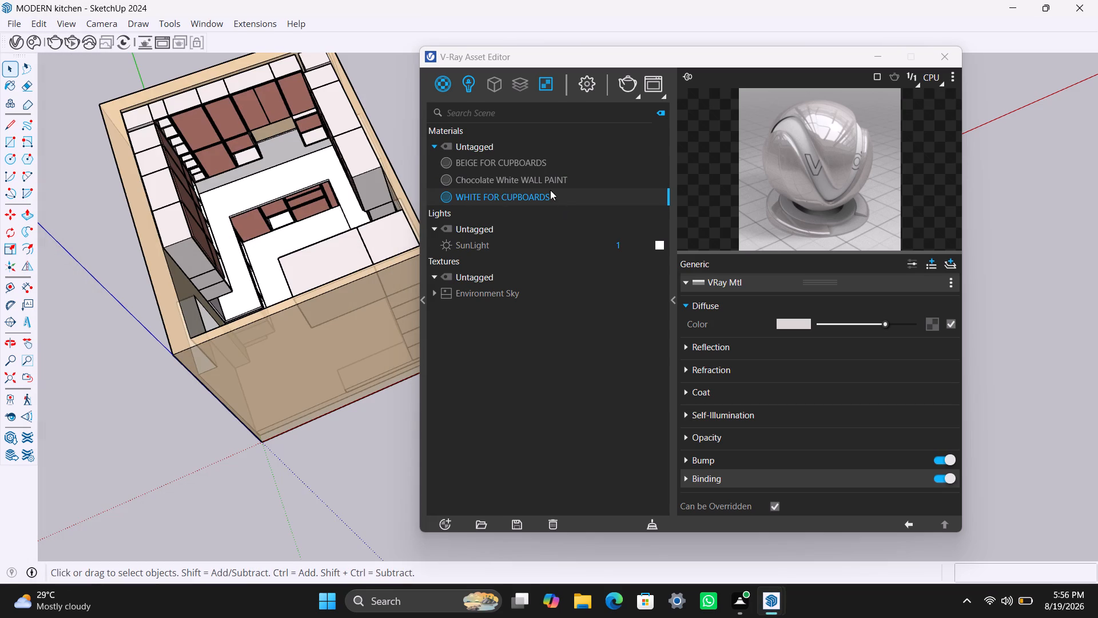
# Duplicate the WHITE FOR CUPBOARDS material and rename the copy GLASS.
pyautogui.rightClick(561, 203)
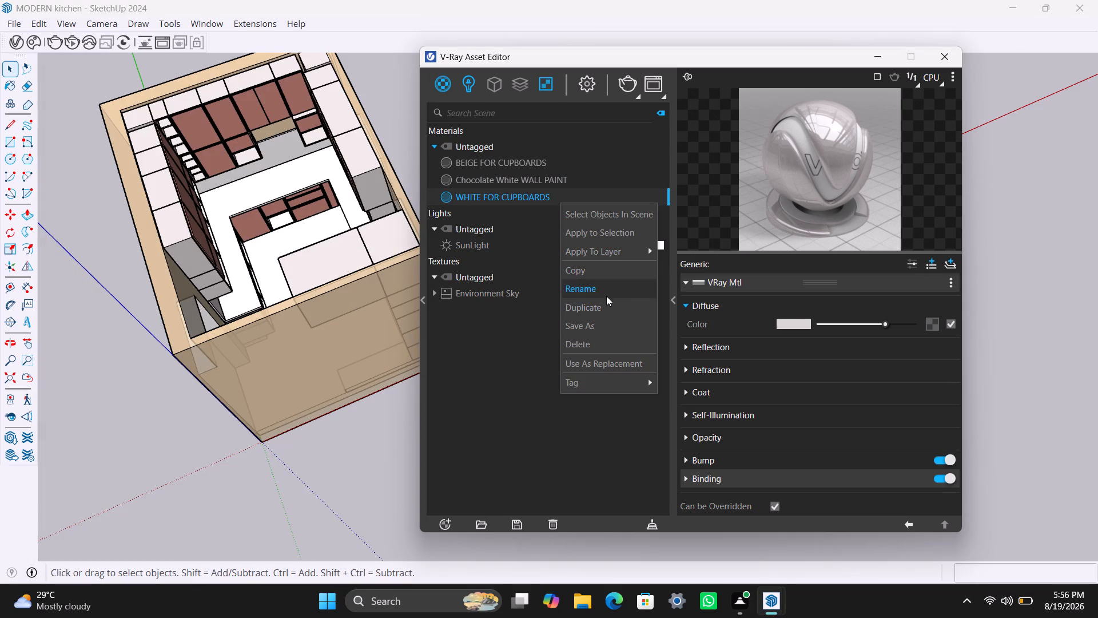
pyautogui.click(606, 309)
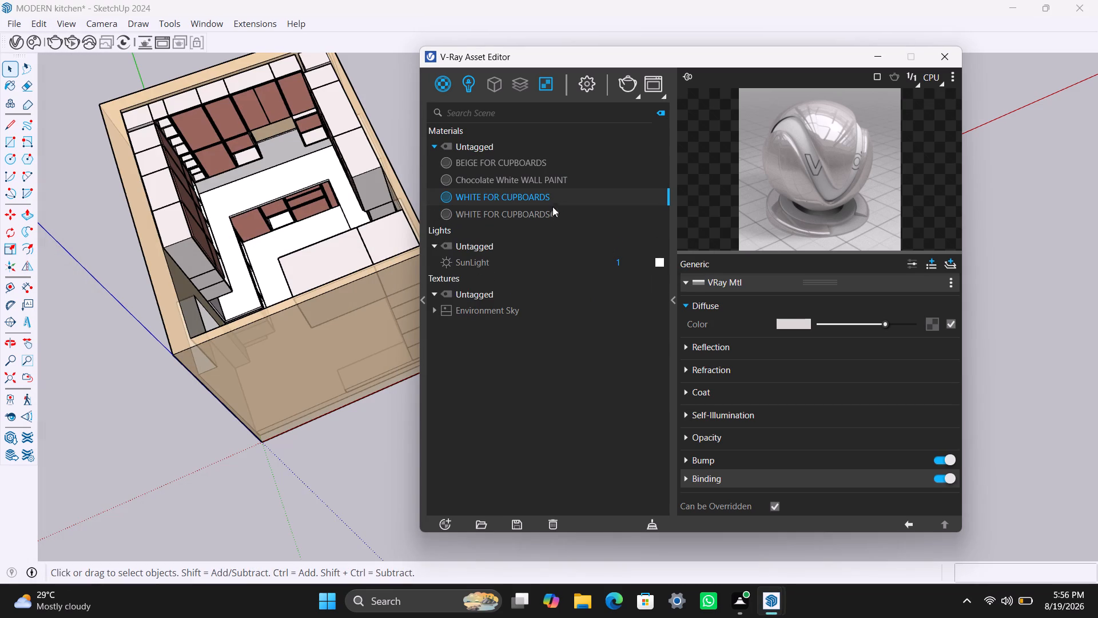
pyautogui.click(562, 212)
pyautogui.click(562, 212)
pyautogui.moveTo(562, 212); pyautogui.dragTo(499, 220)
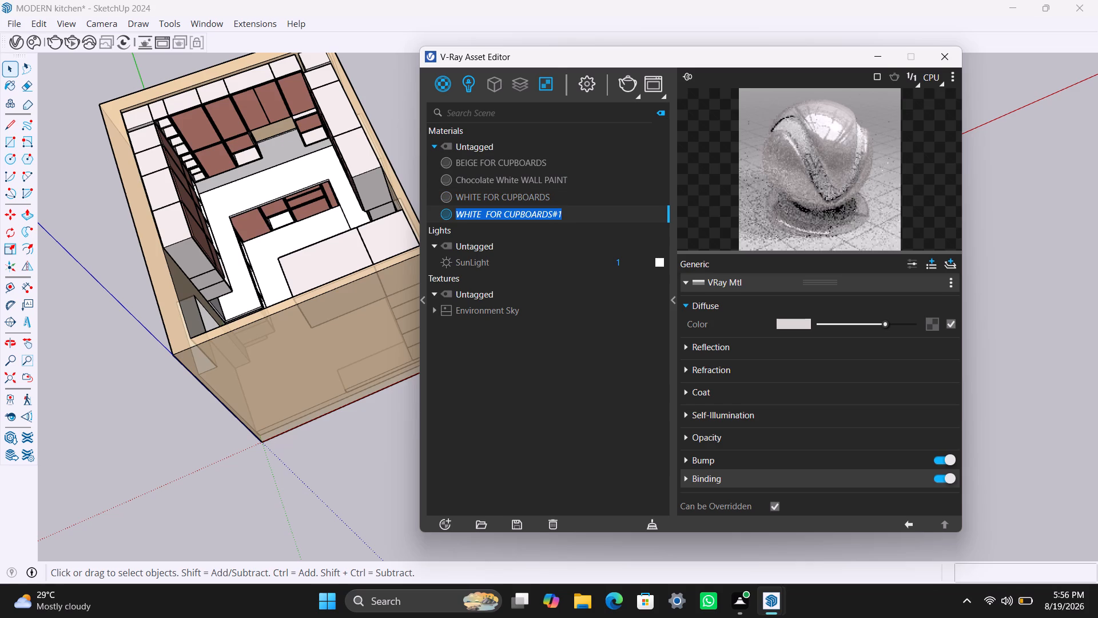
pyautogui.write('GLASS')
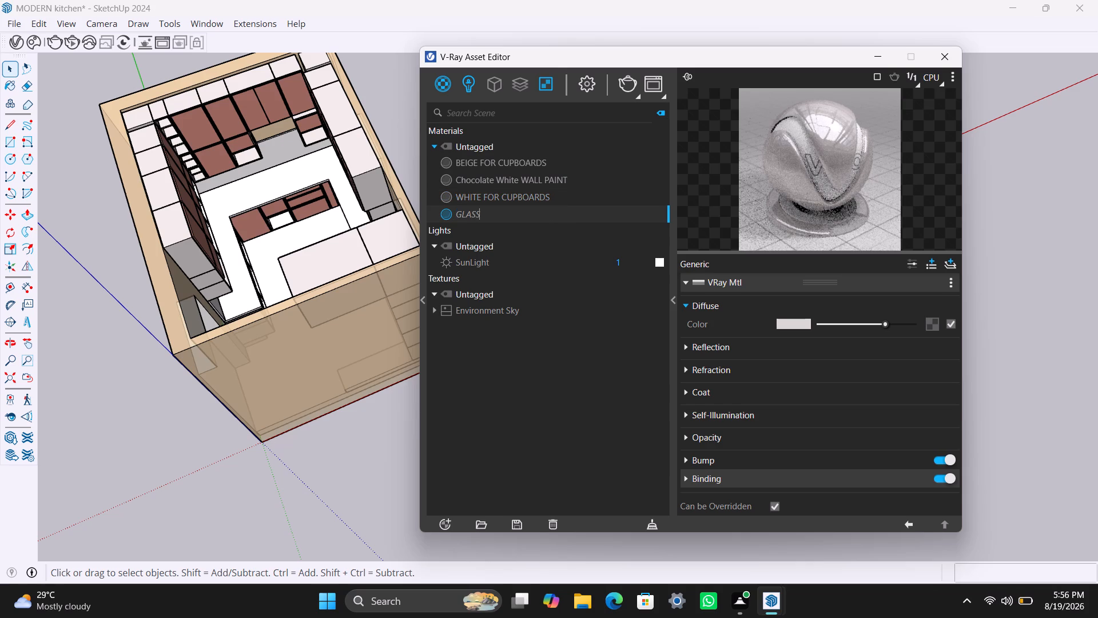
pyautogui.click(487, 377)
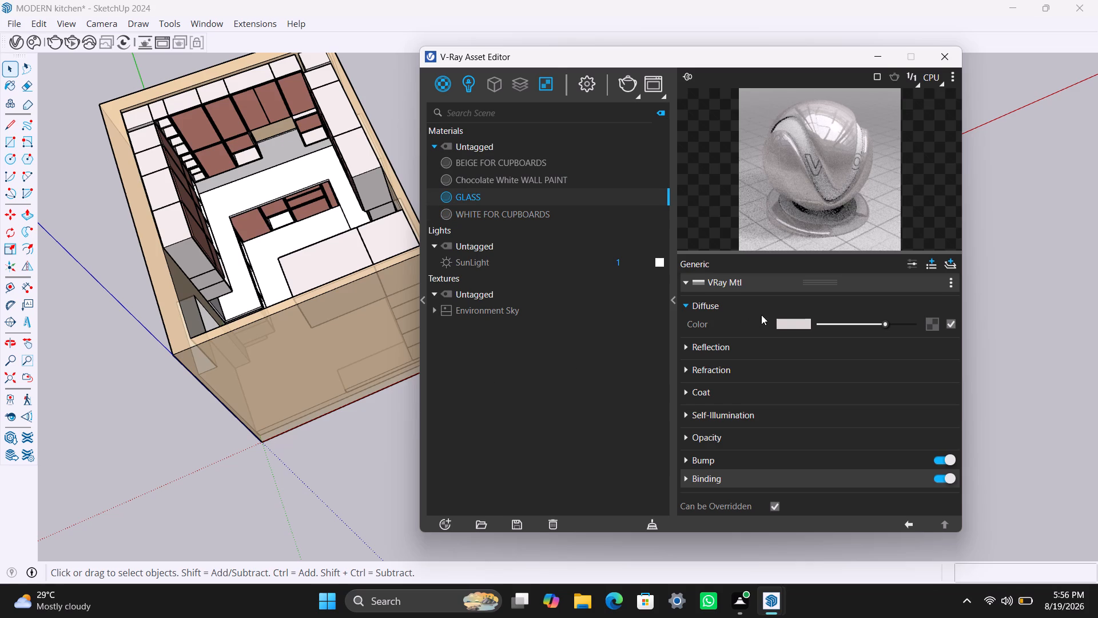
# Configure the GLASS material with a black diffuse colour, white reflection colour, metalness 0 and white refraction colour.
pyautogui.click(791, 319)
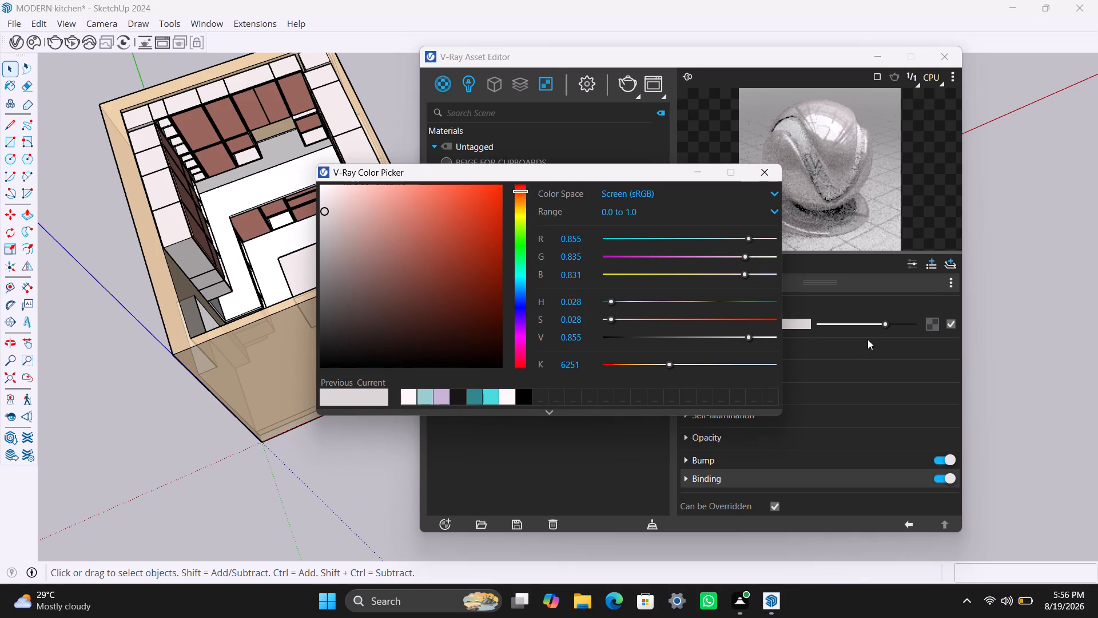
pyautogui.click(702, 172)
pyautogui.moveTo(886, 321); pyautogui.dragTo(815, 329)
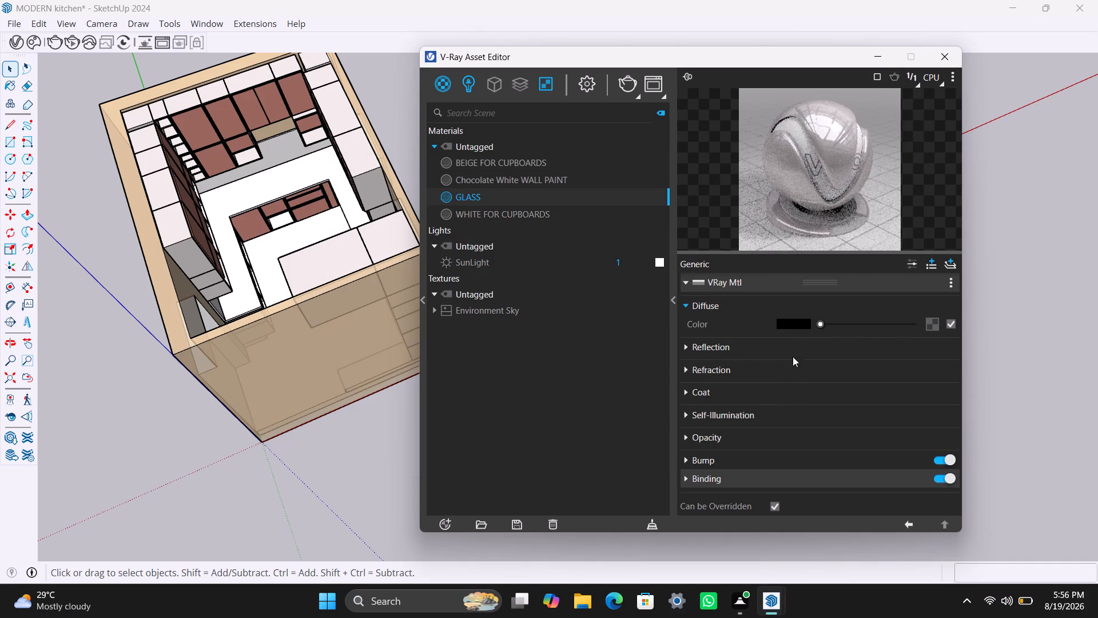
pyautogui.click(687, 344)
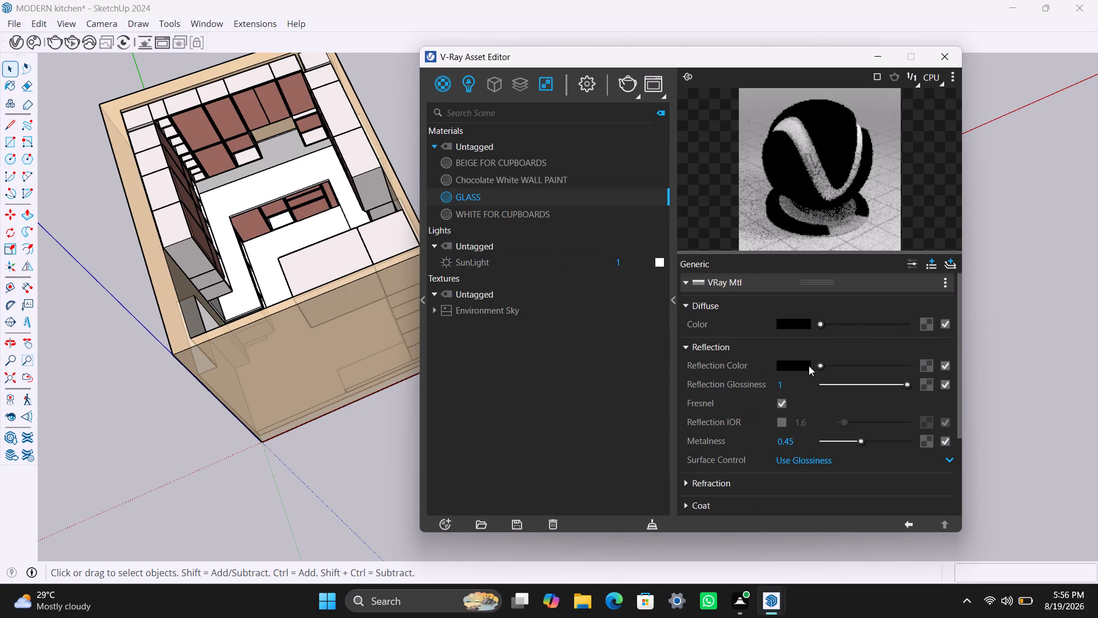
pyautogui.moveTo(821, 366); pyautogui.dragTo(849, 370)
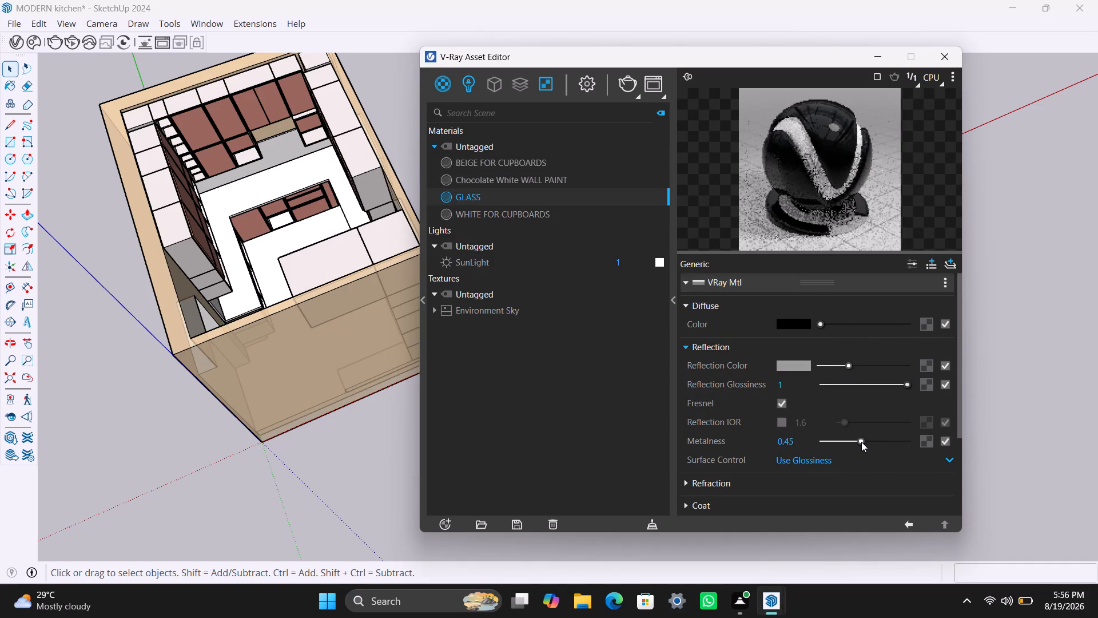
pyautogui.moveTo(861, 442); pyautogui.dragTo(815, 444)
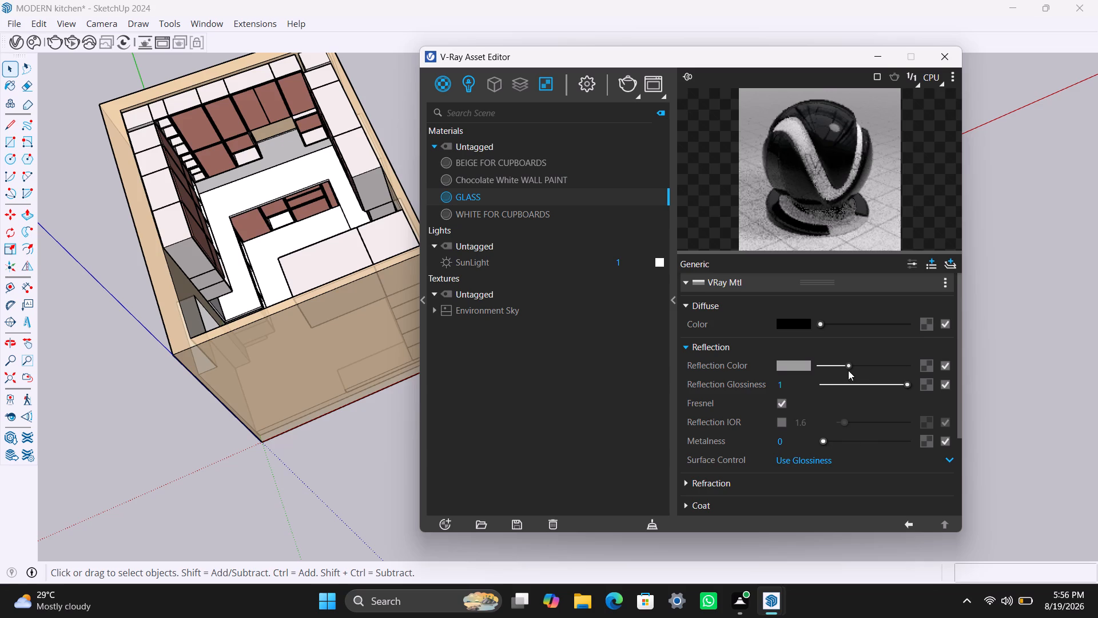
pyautogui.moveTo(848, 367); pyautogui.dragTo(915, 367)
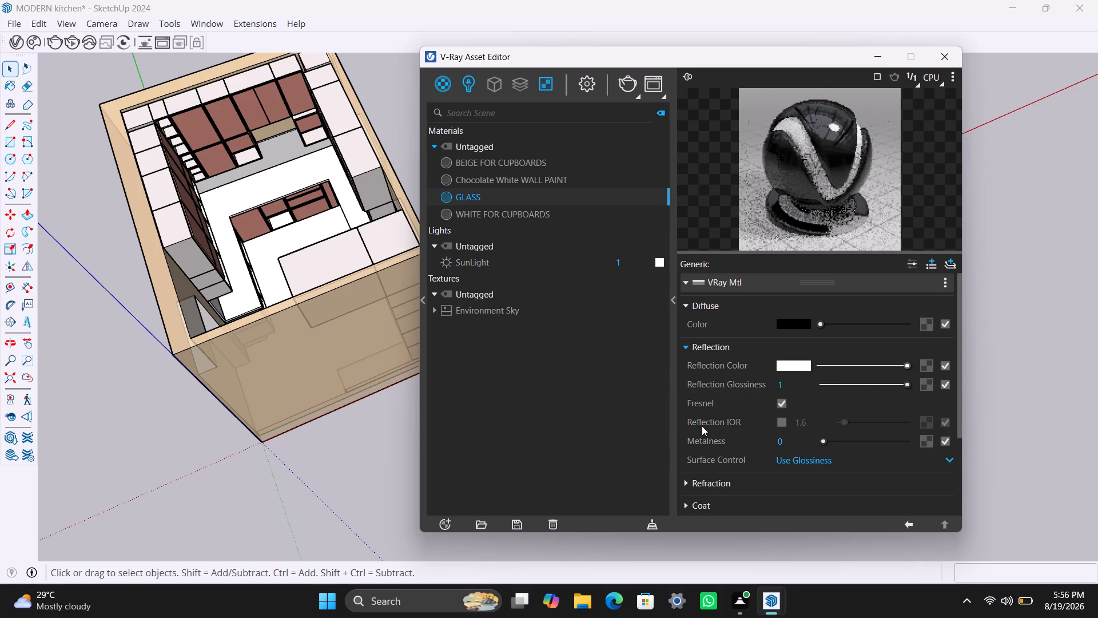
pyautogui.scroll(-2, 702, 426)
pyautogui.click(686, 367)
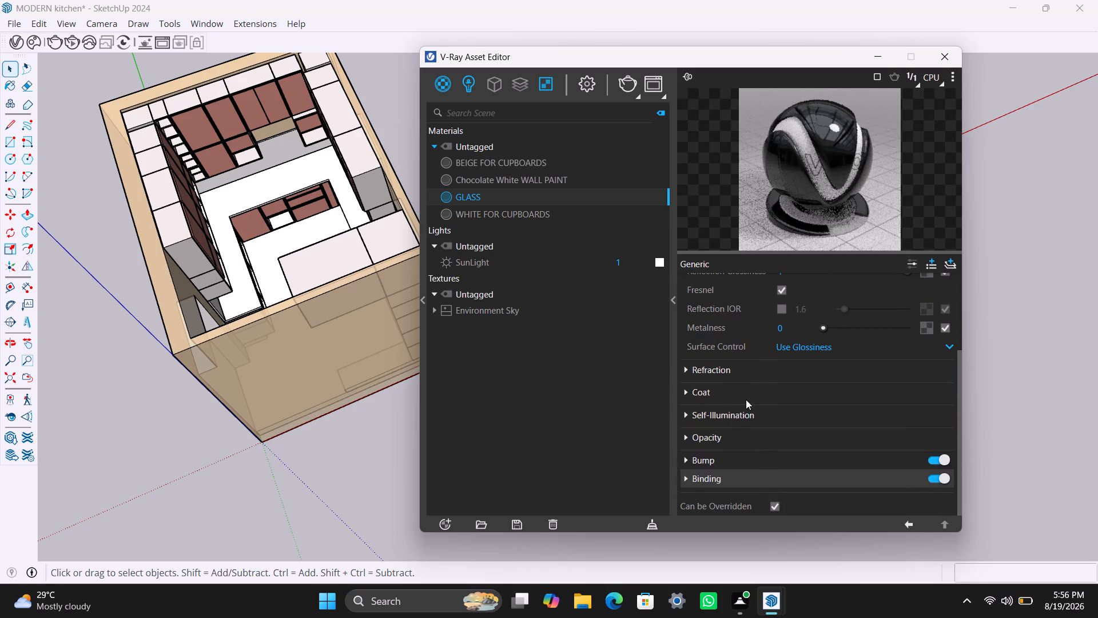
pyautogui.moveTo(821, 387); pyautogui.dragTo(924, 384)
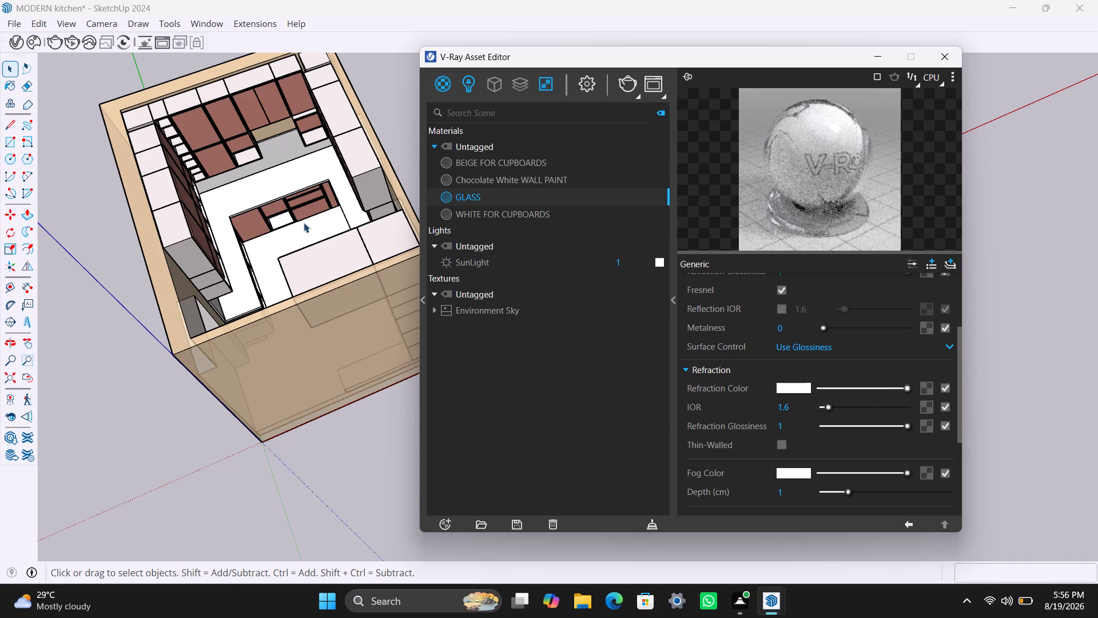
# Apply the GLASS material to the left pane of the kitchen's exterior window, working inside the nested window group.
pyautogui.moveTo(304, 224); pyautogui.dragTo(153, 176, button='middle')
pyautogui.scroll(-3, 230, 227)
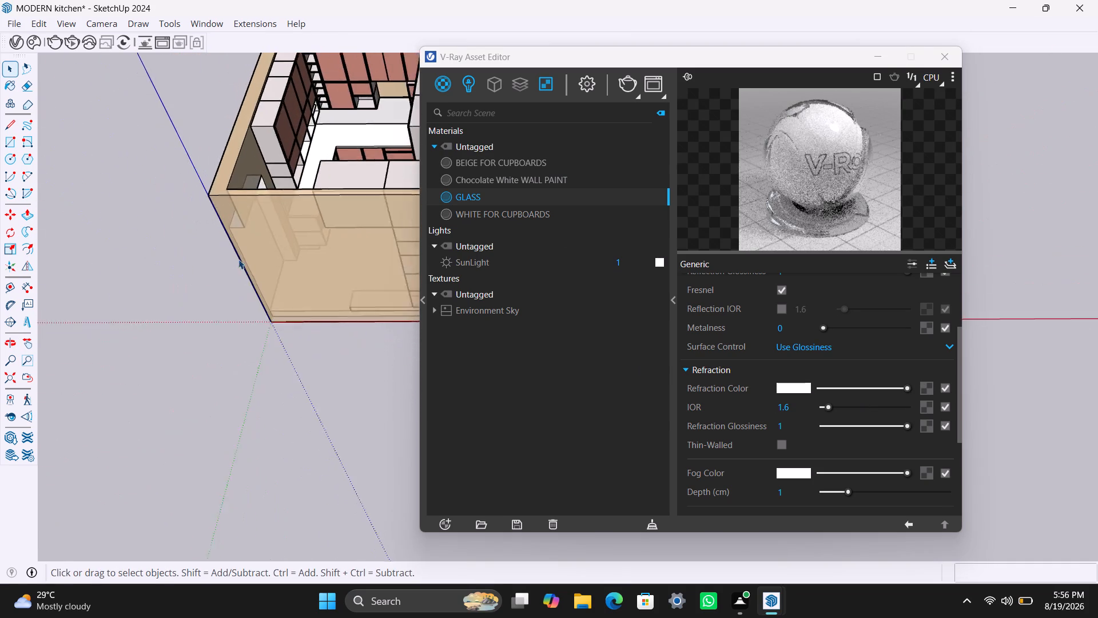
pyautogui.scroll(-3, 238, 259)
pyautogui.moveTo(288, 298); pyautogui.dragTo(184, 262, button='middle')
pyautogui.scroll(-4, 254, 270)
pyautogui.keyDown('shift'); pyautogui.moveTo(256, 276); pyautogui.dragTo(104, 323, button='middle'); pyautogui.keyUp('shift')
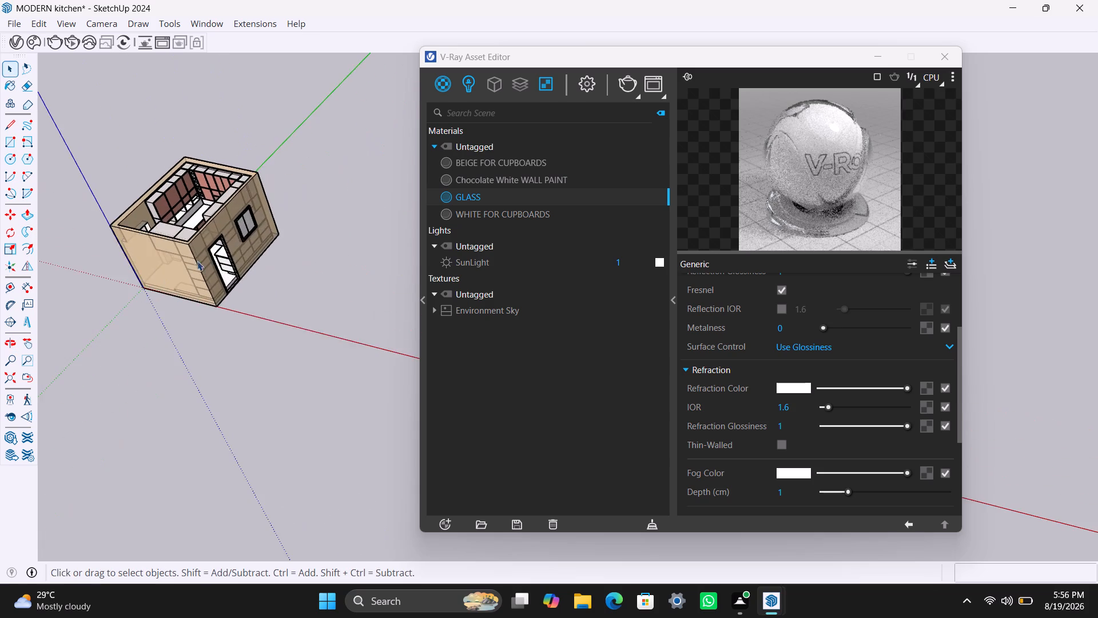
pyautogui.scroll(12, 245, 240)
pyautogui.tripleClick(237, 219)
pyautogui.tripleClick(235, 219)
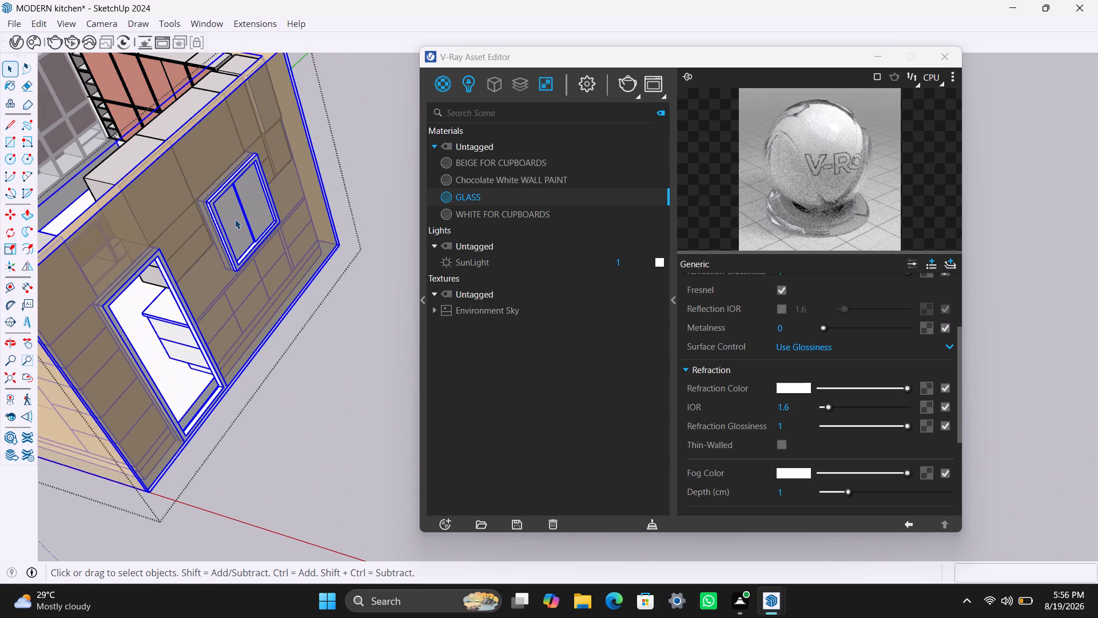
pyautogui.scroll(9, 232, 219)
pyautogui.doubleClick(229, 218)
pyautogui.click(229, 218)
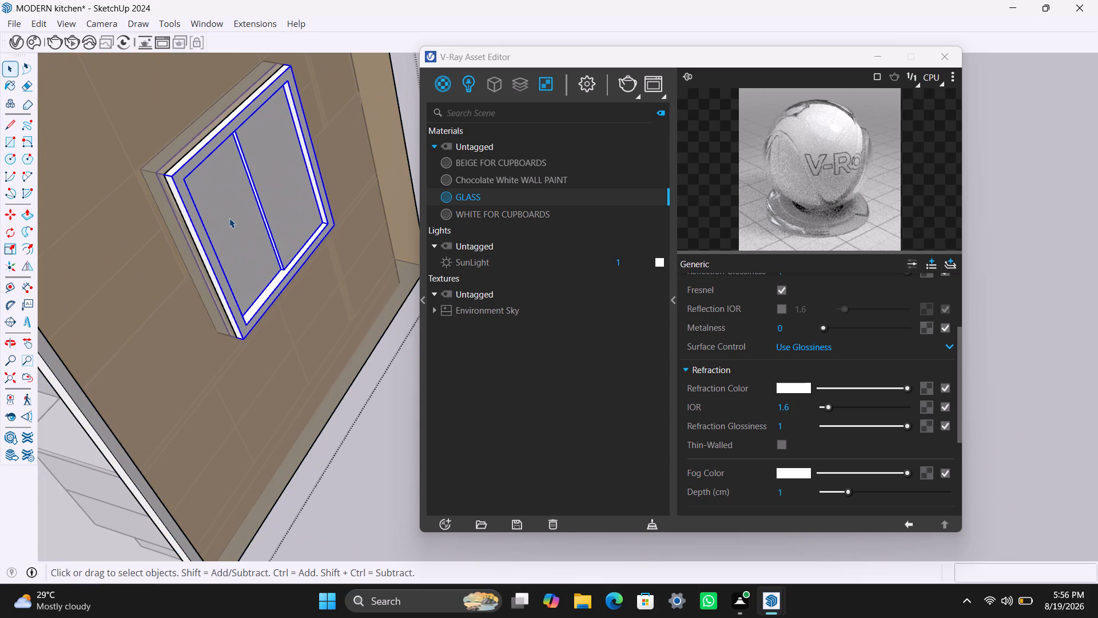
pyautogui.tripleClick(229, 218)
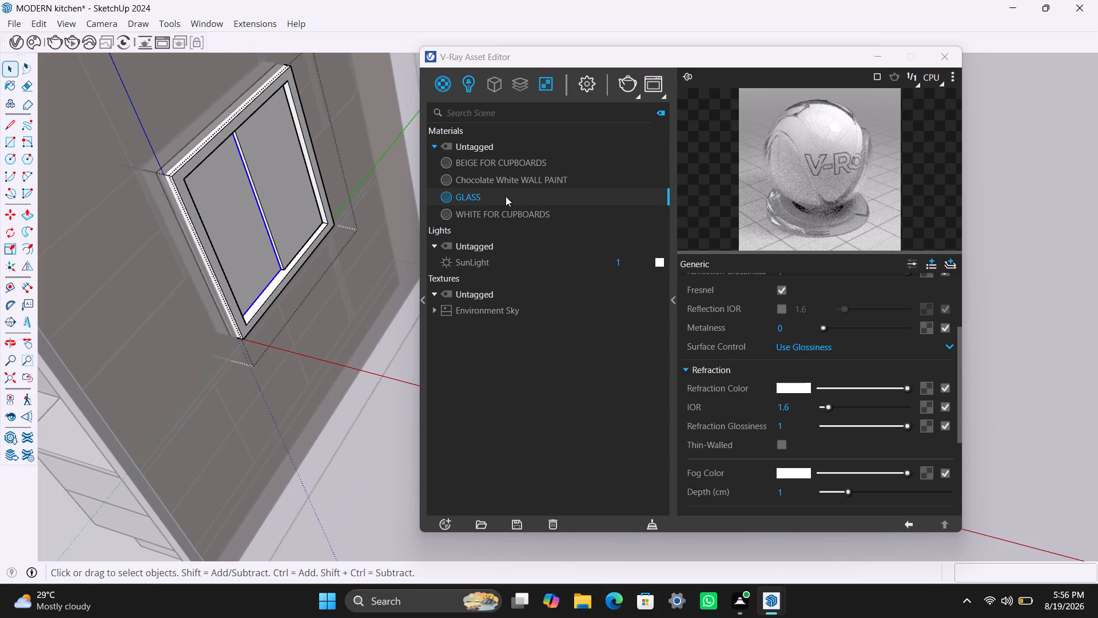
pyautogui.rightClick(492, 192)
pyautogui.click(512, 215)
# Apply the GLASS material to the right pane of the same window.
pyautogui.tripleClick(300, 208)
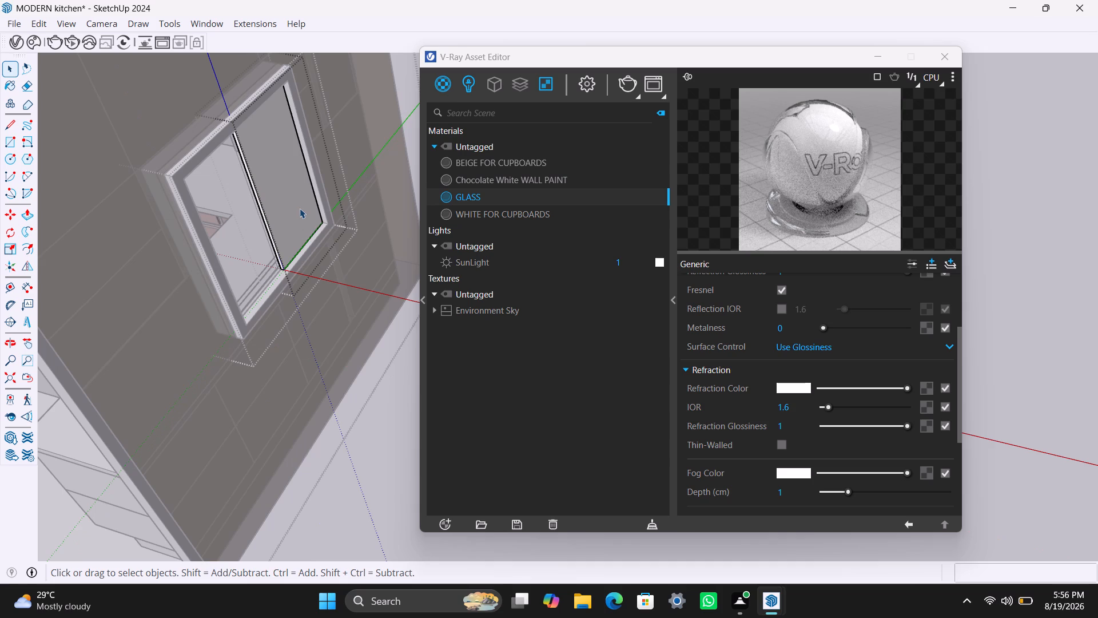
pyautogui.rightClick(464, 201)
pyautogui.click(497, 232)
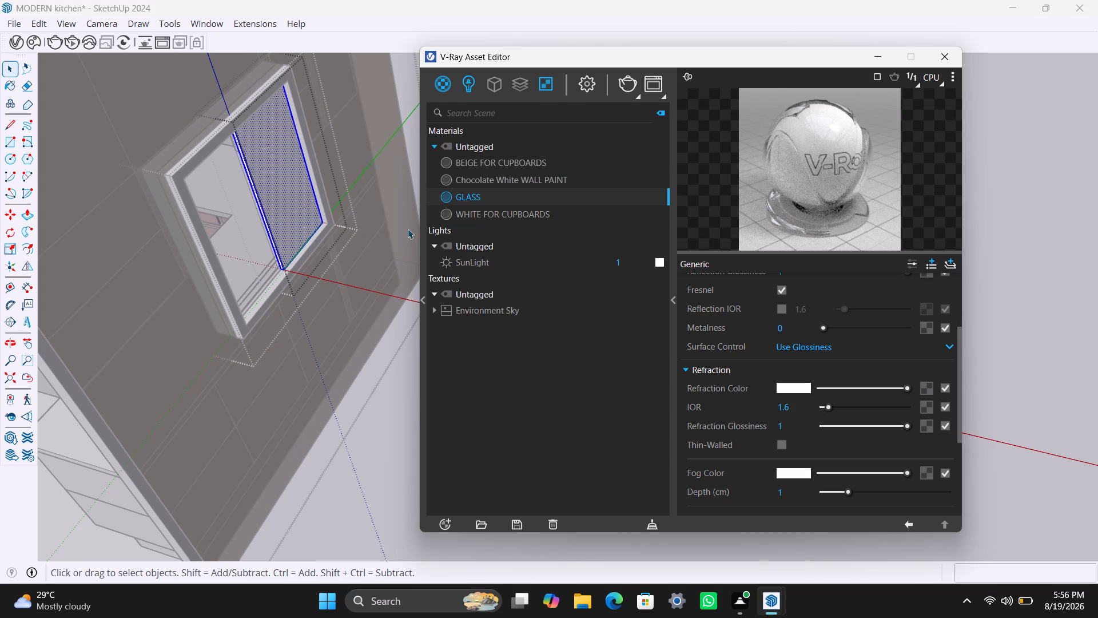
pyautogui.click(338, 399)
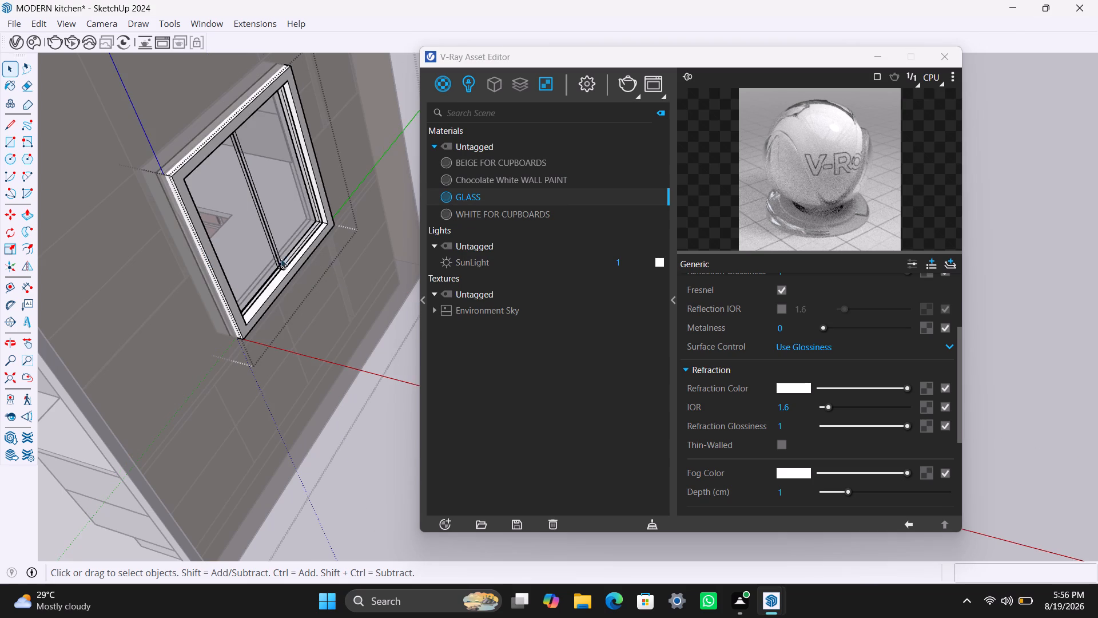
# Duplicate the GLASS material and rename the copy METAL.
pyautogui.click(484, 197)
pyautogui.rightClick(484, 197)
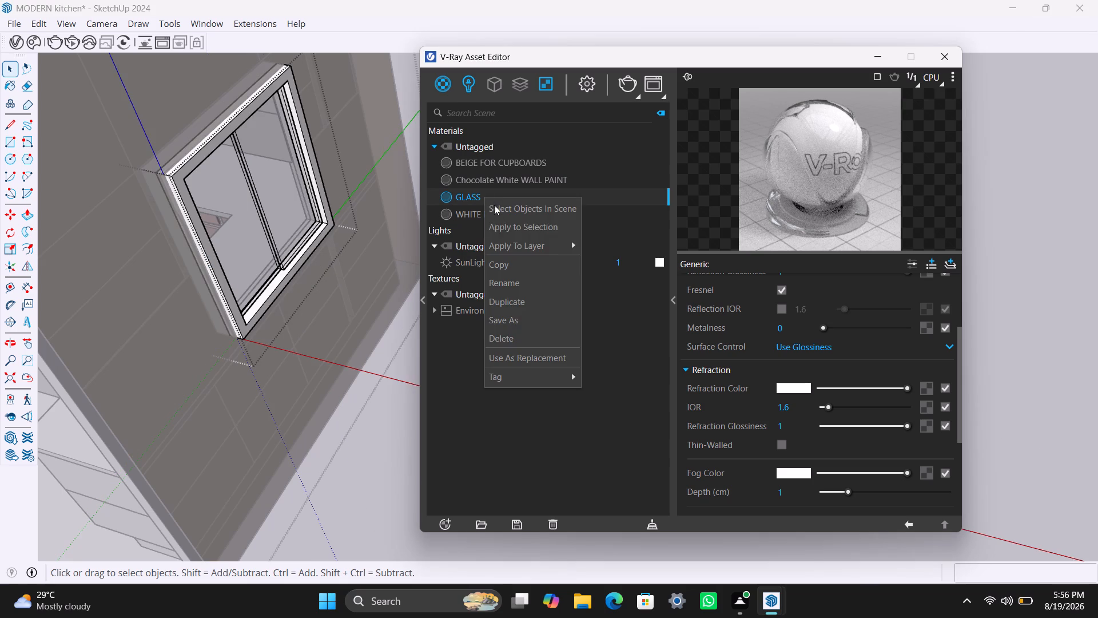
pyautogui.click(521, 304)
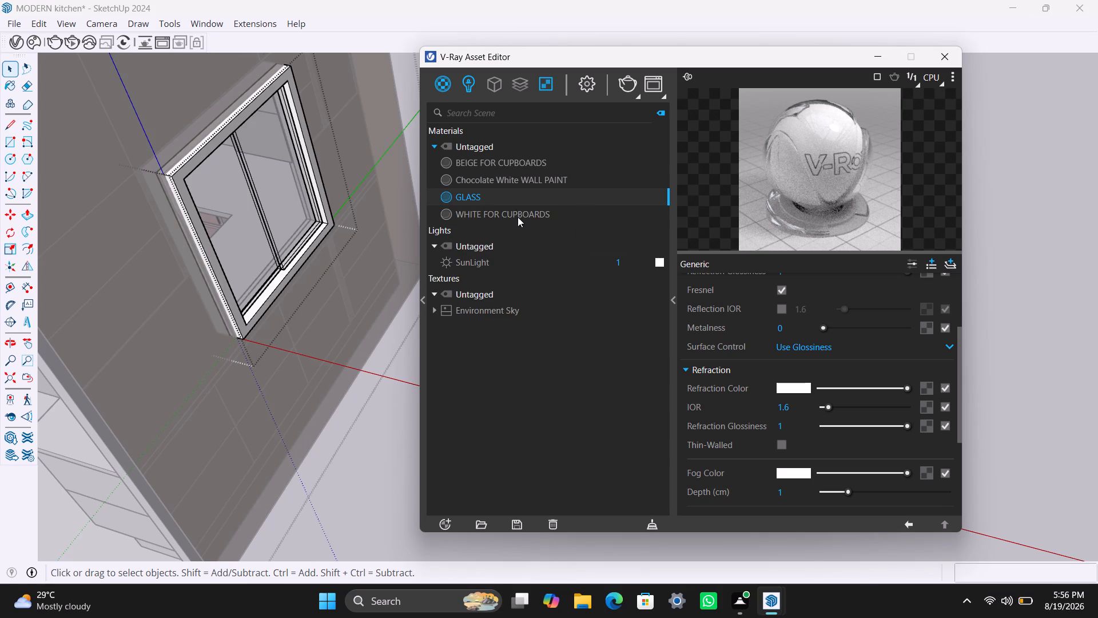
pyautogui.doubleClick(507, 211)
pyautogui.moveTo(507, 212); pyautogui.dragTo(465, 215)
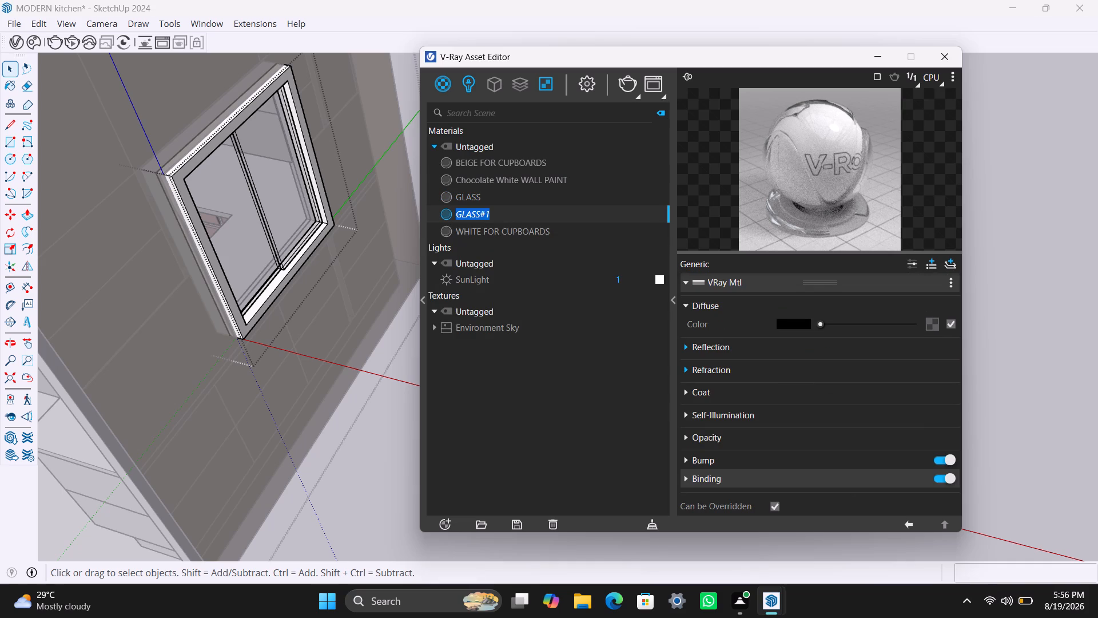
pyautogui.write('ME')
pyautogui.write('TAL')
pyautogui.click(521, 457)
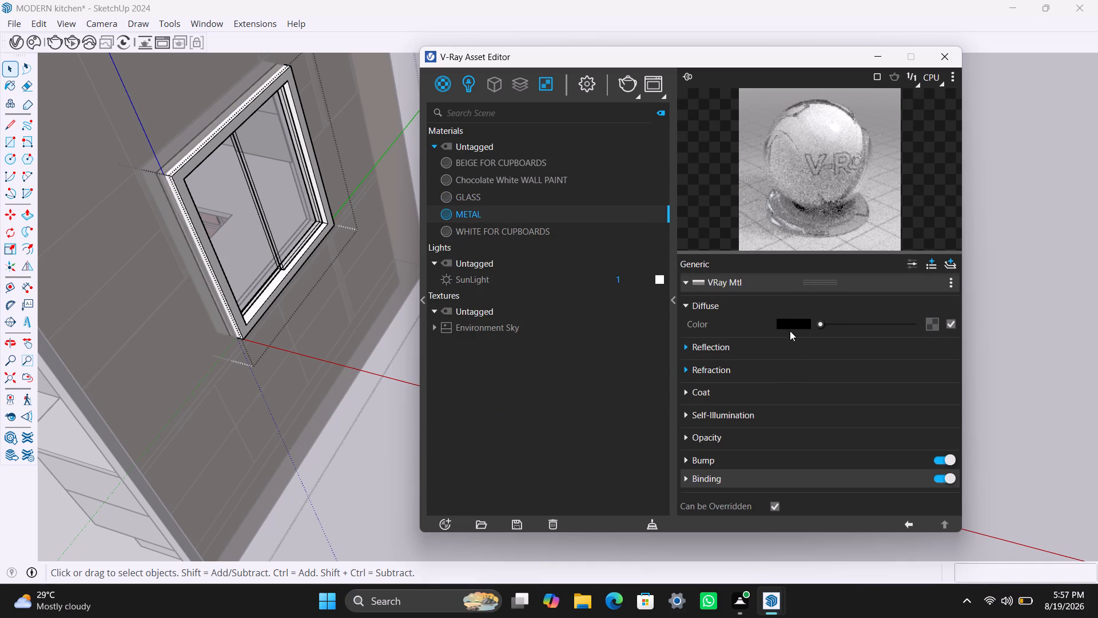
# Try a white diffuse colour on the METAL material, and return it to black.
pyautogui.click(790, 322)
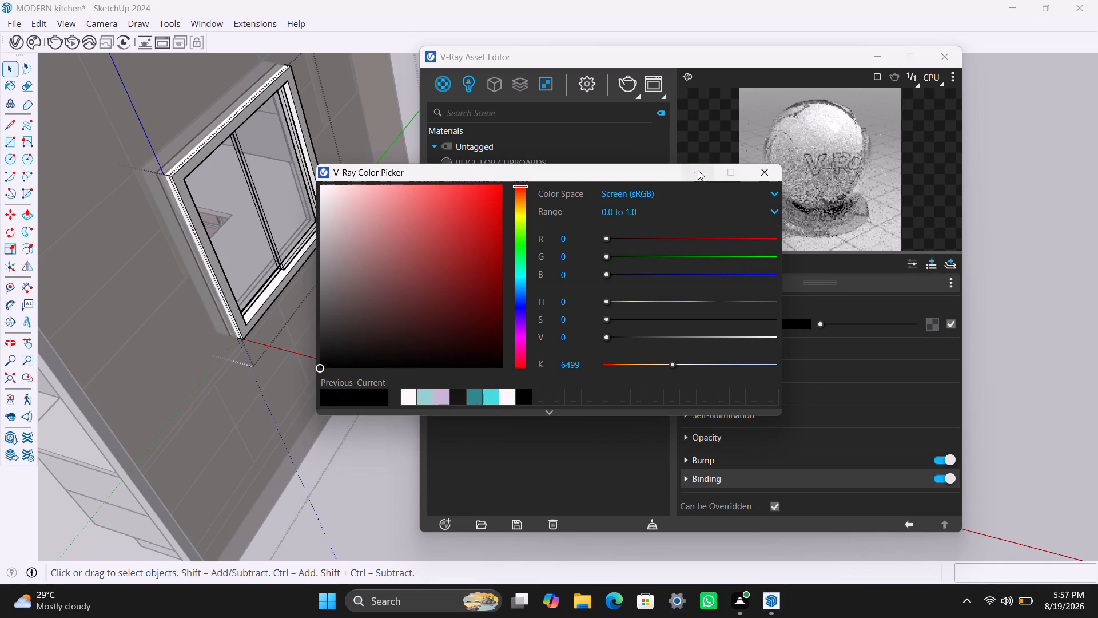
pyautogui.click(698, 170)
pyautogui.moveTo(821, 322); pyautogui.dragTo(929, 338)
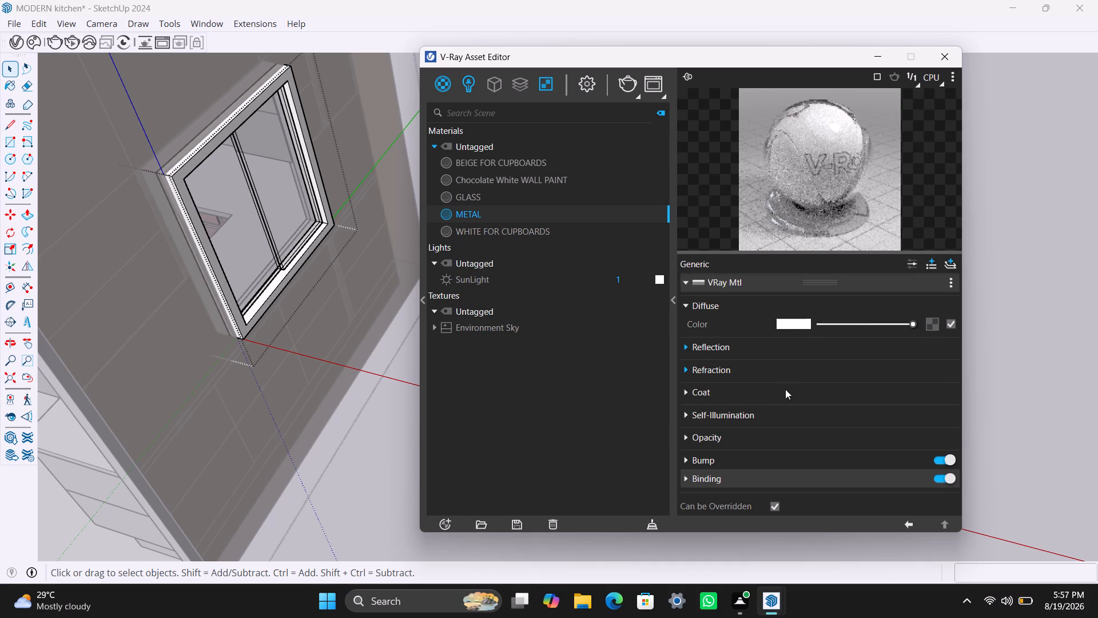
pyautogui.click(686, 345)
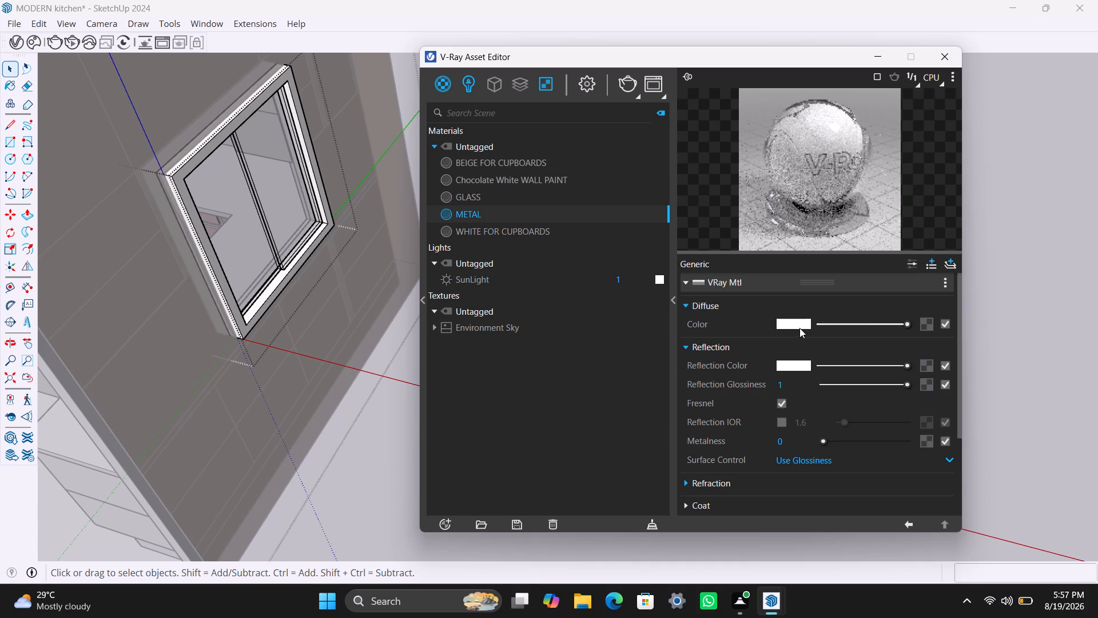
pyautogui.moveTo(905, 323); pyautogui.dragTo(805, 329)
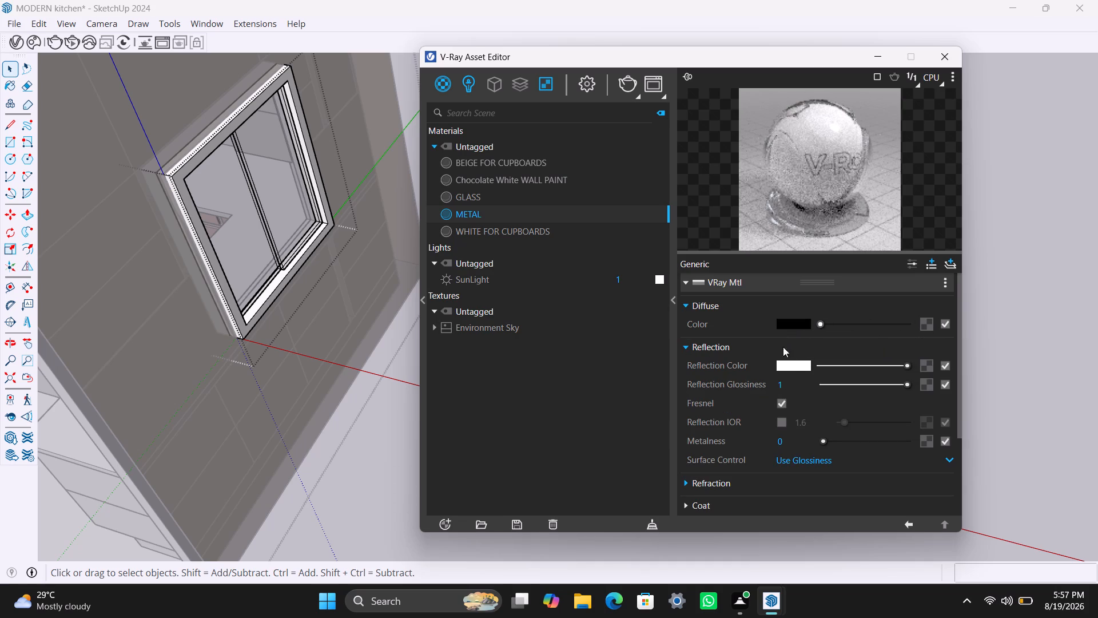
# Set the METAL material's reflection to a light grey colour, glossiness 0 and metalness 1.
pyautogui.moveTo(906, 363); pyautogui.dragTo(857, 369)
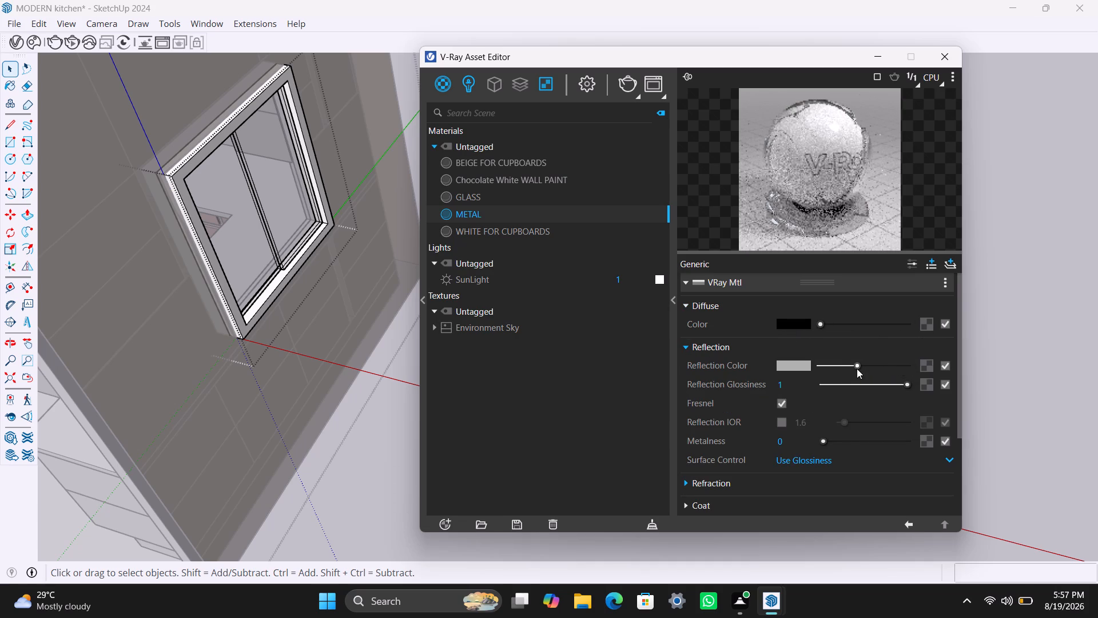
pyautogui.moveTo(857, 369); pyautogui.dragTo(854, 369)
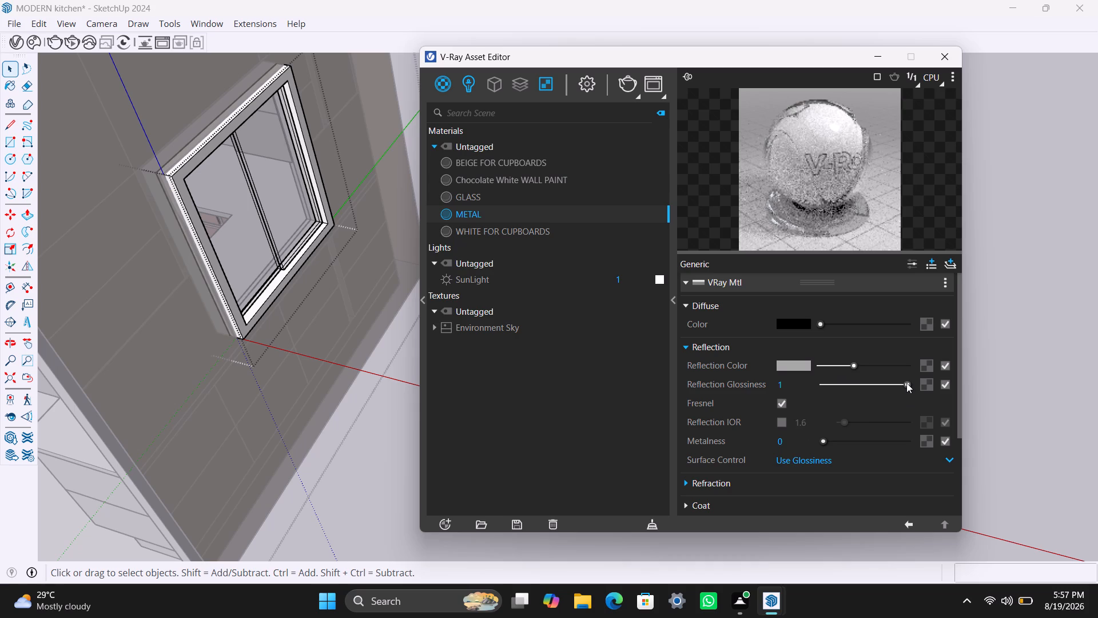
pyautogui.moveTo(906, 383); pyautogui.dragTo(799, 390)
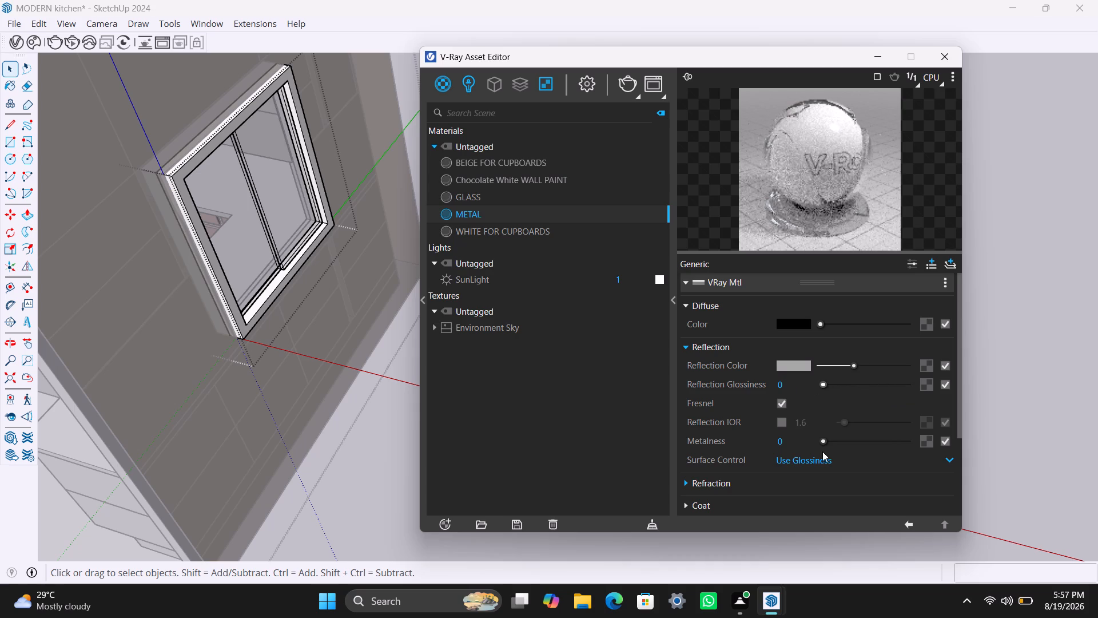
pyautogui.moveTo(825, 441); pyautogui.dragTo(932, 445)
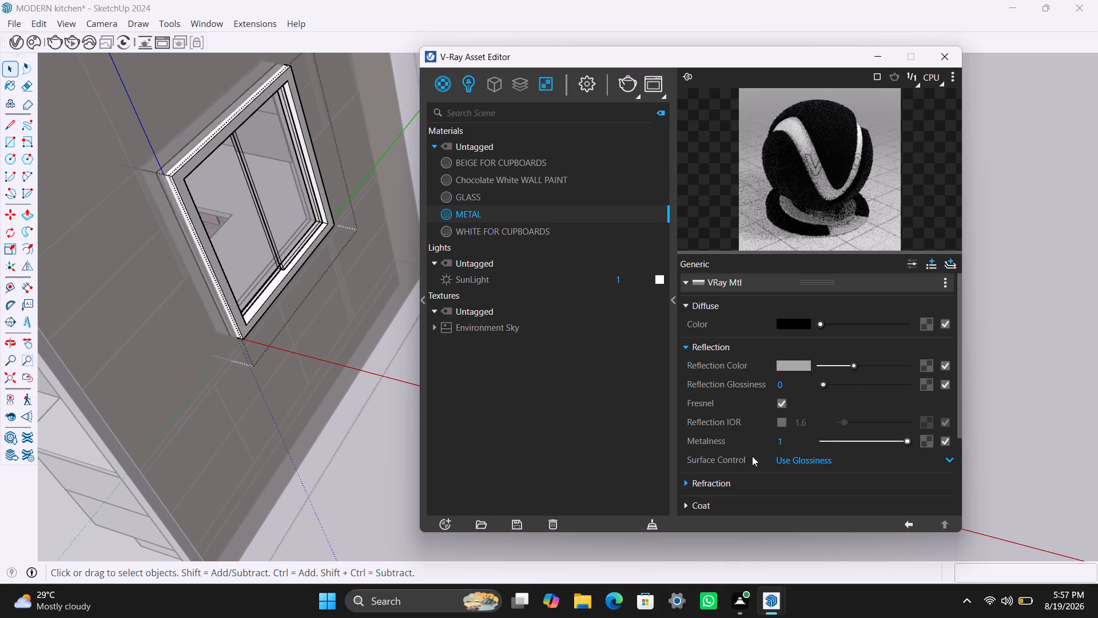
# Set the METAL material's refraction colour to black.
pyautogui.click(687, 484)
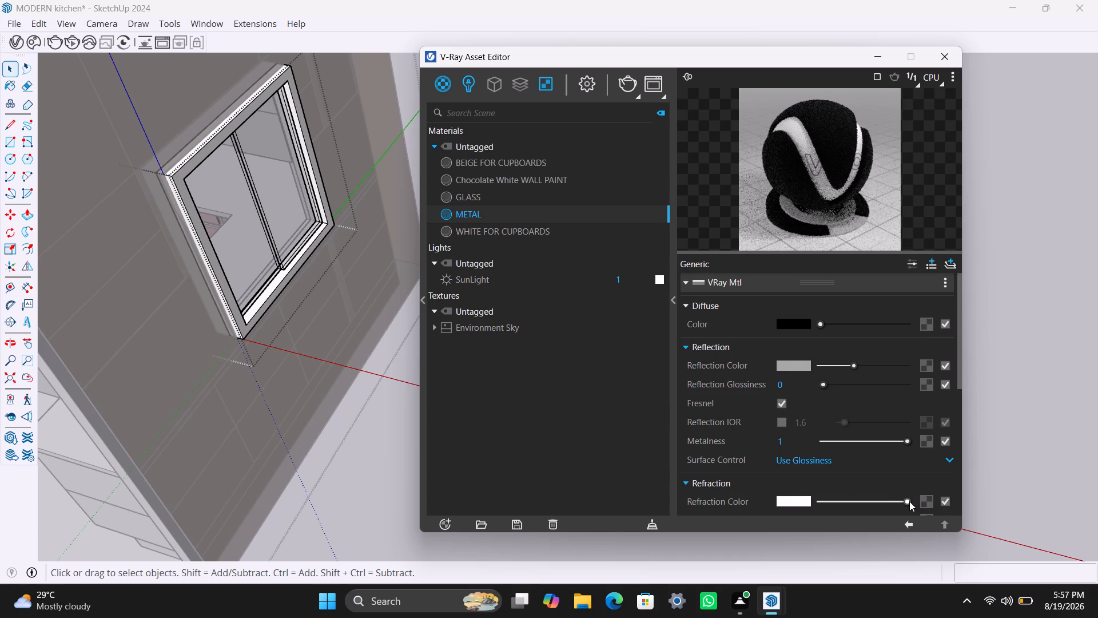
pyautogui.moveTo(909, 501); pyautogui.dragTo(846, 506)
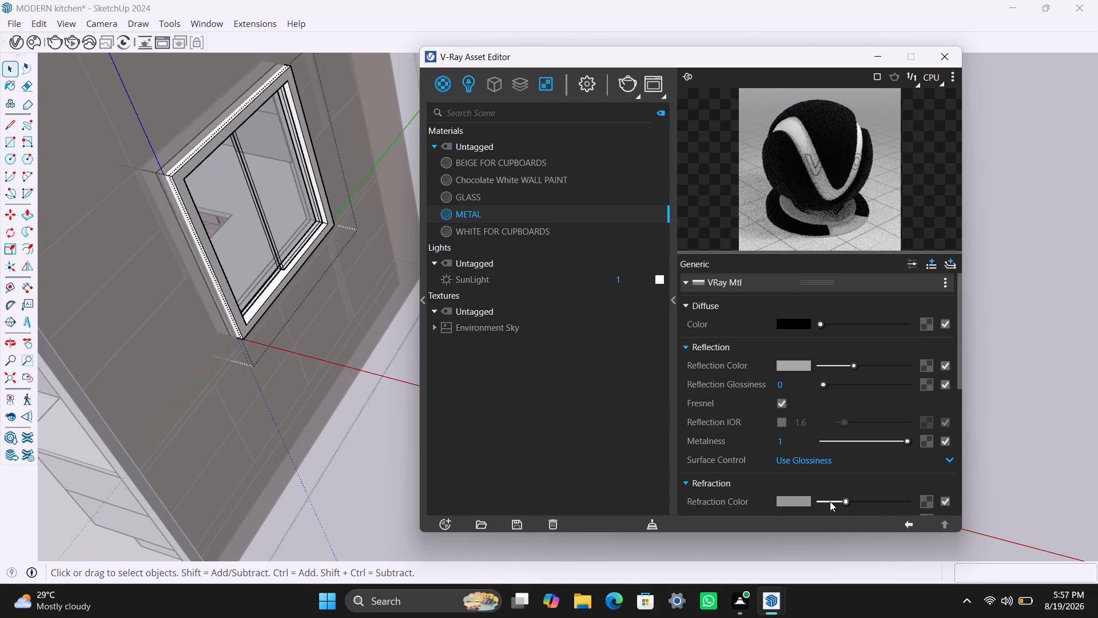
pyautogui.moveTo(846, 498); pyautogui.dragTo(787, 498)
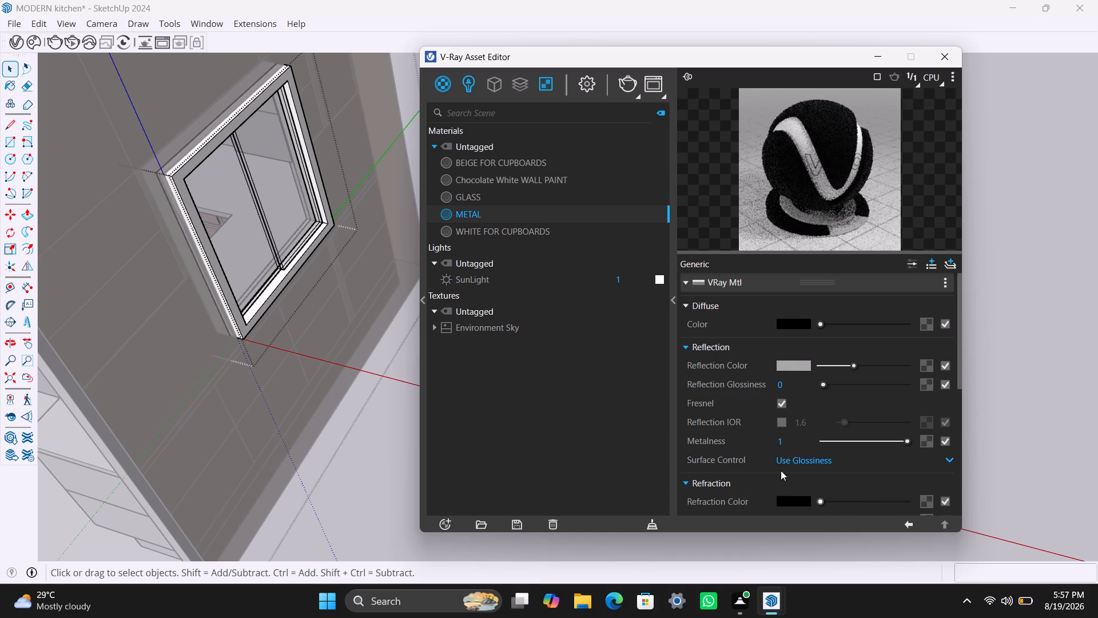
# Adjust the METAL material to a very dark grey diffuse colour and a medium grey reflection colour.
pyautogui.click(797, 326)
pyautogui.moveTo(819, 327); pyautogui.dragTo(824, 326)
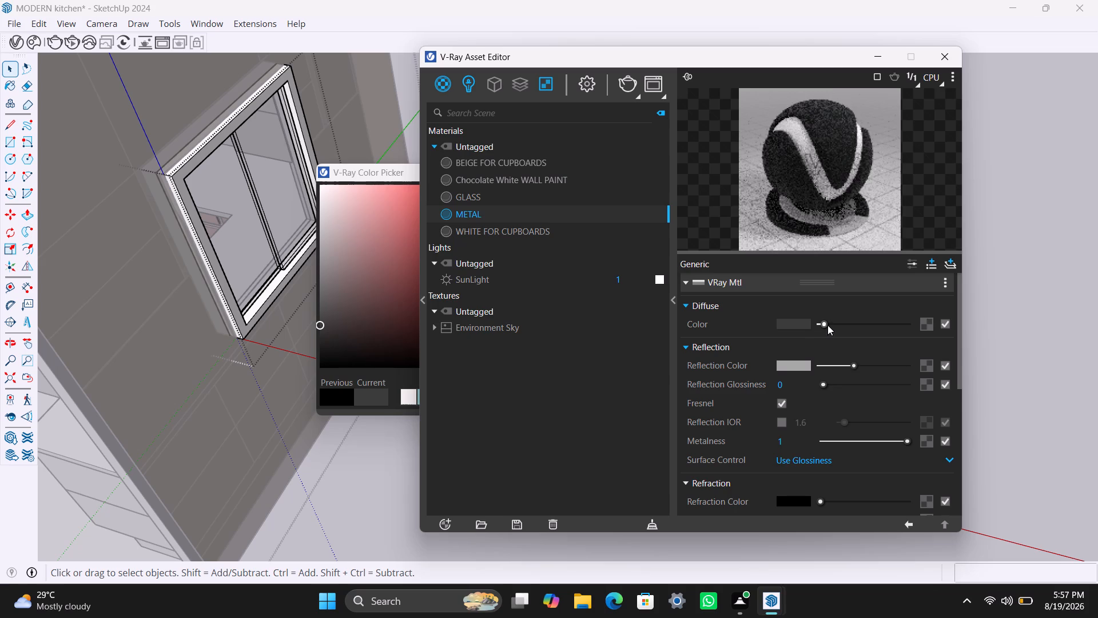
pyautogui.click(825, 323)
pyautogui.moveTo(852, 367); pyautogui.dragTo(801, 370)
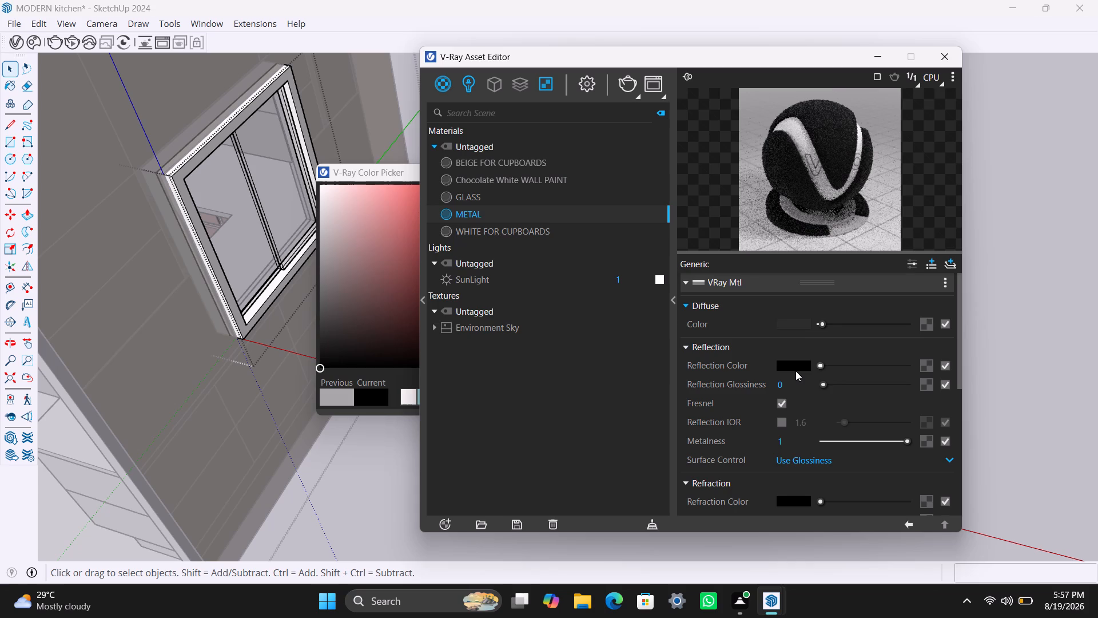
pyautogui.moveTo(821, 363); pyautogui.dragTo(838, 366)
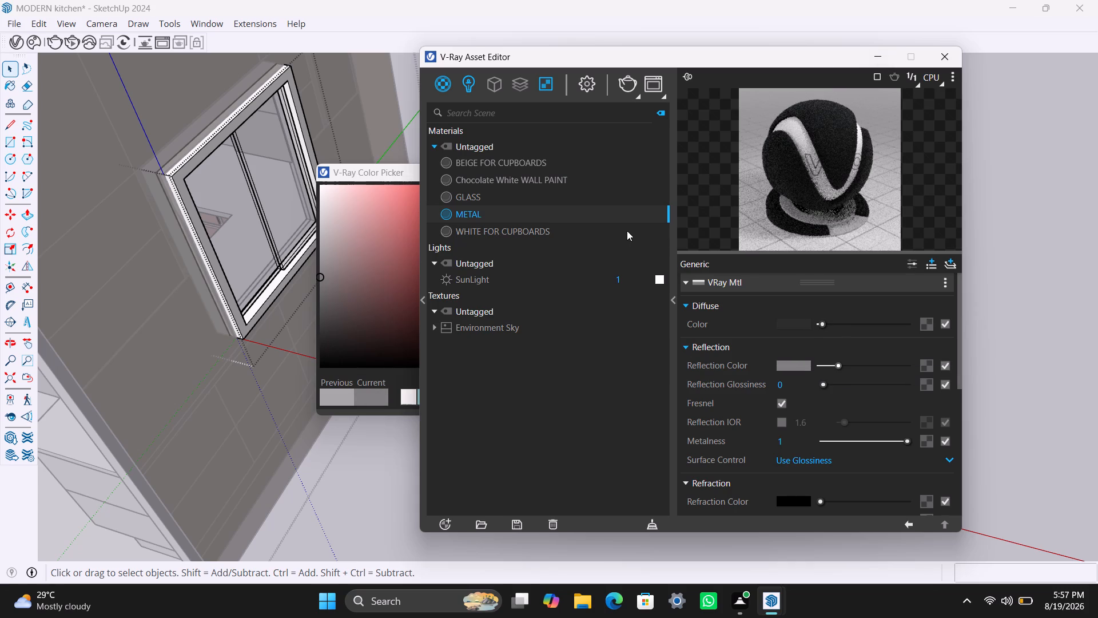
# Apply the METAL material to the outer frame of the sliding window in the exterior wall.
pyautogui.click(189, 208)
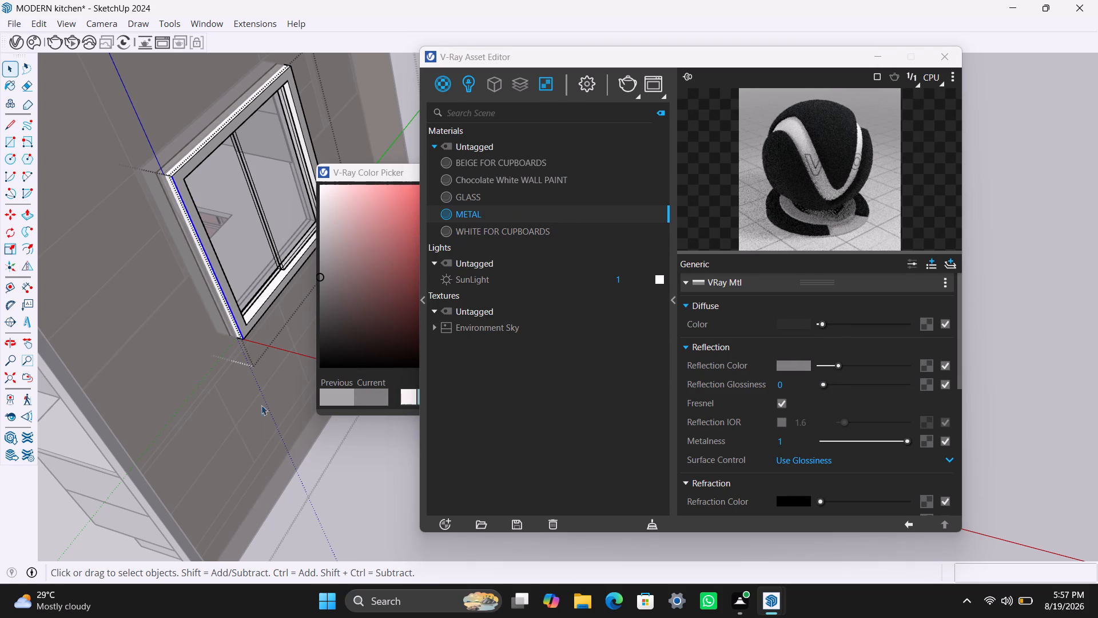
pyautogui.click(289, 465)
pyautogui.click(203, 255)
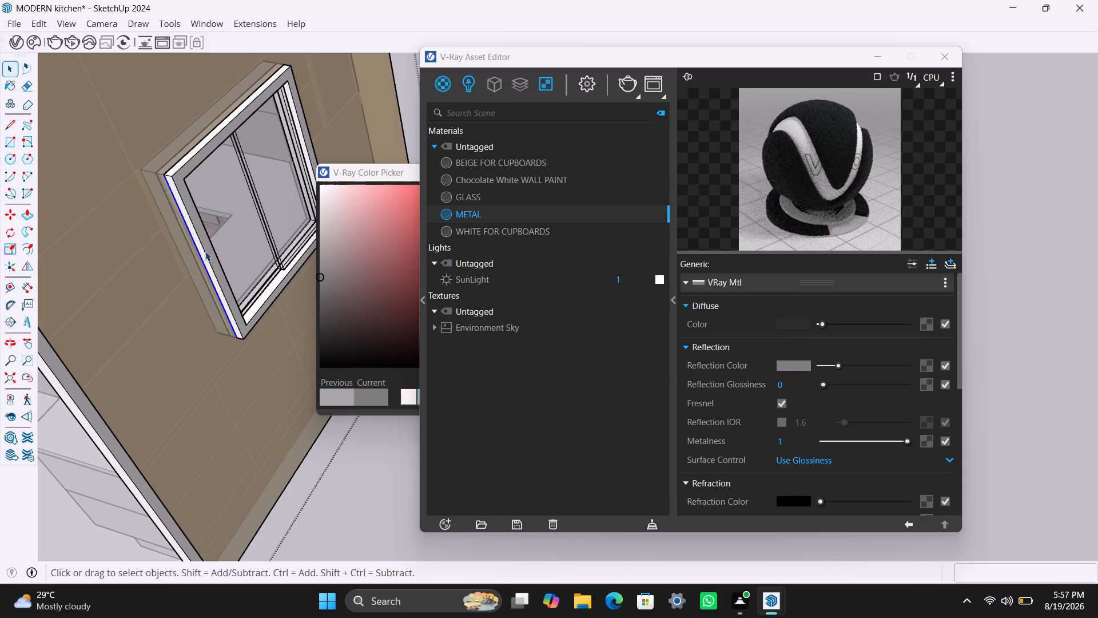
pyautogui.click(310, 476)
pyautogui.click(371, 496)
pyautogui.click(365, 494)
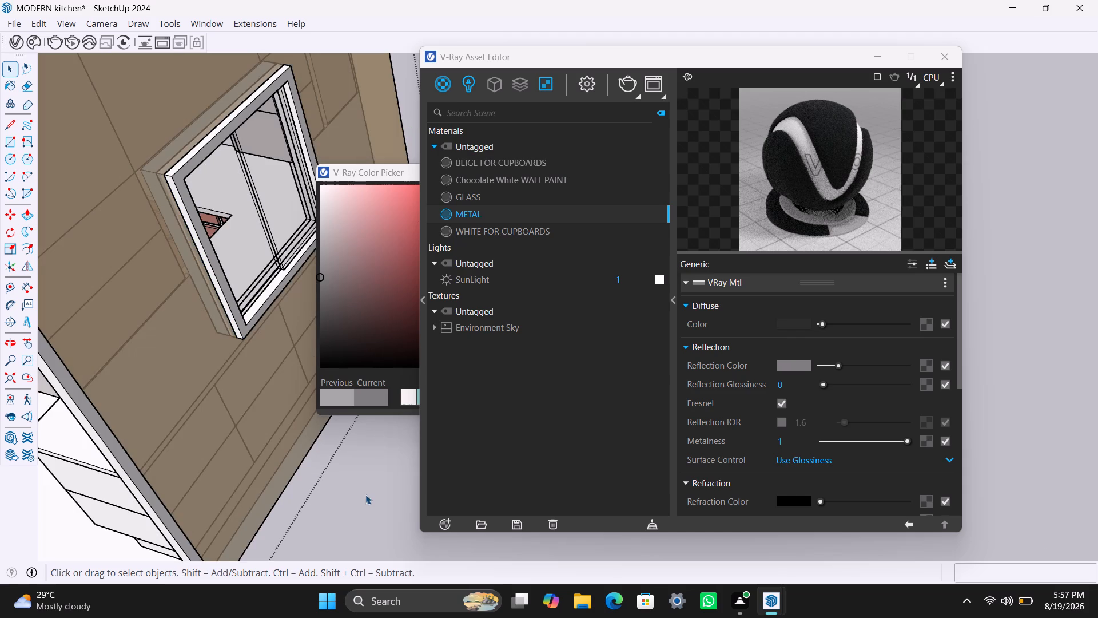
pyautogui.click(365, 494)
pyautogui.click(177, 198)
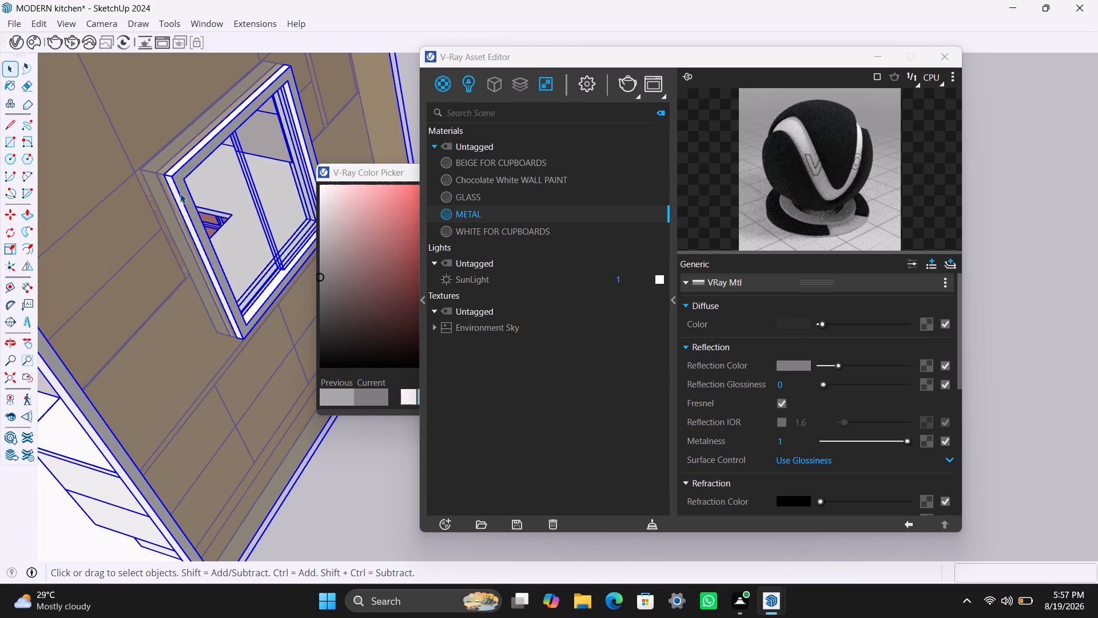
pyautogui.tripleClick(181, 193)
pyautogui.doubleClick(180, 192)
pyautogui.click(173, 172)
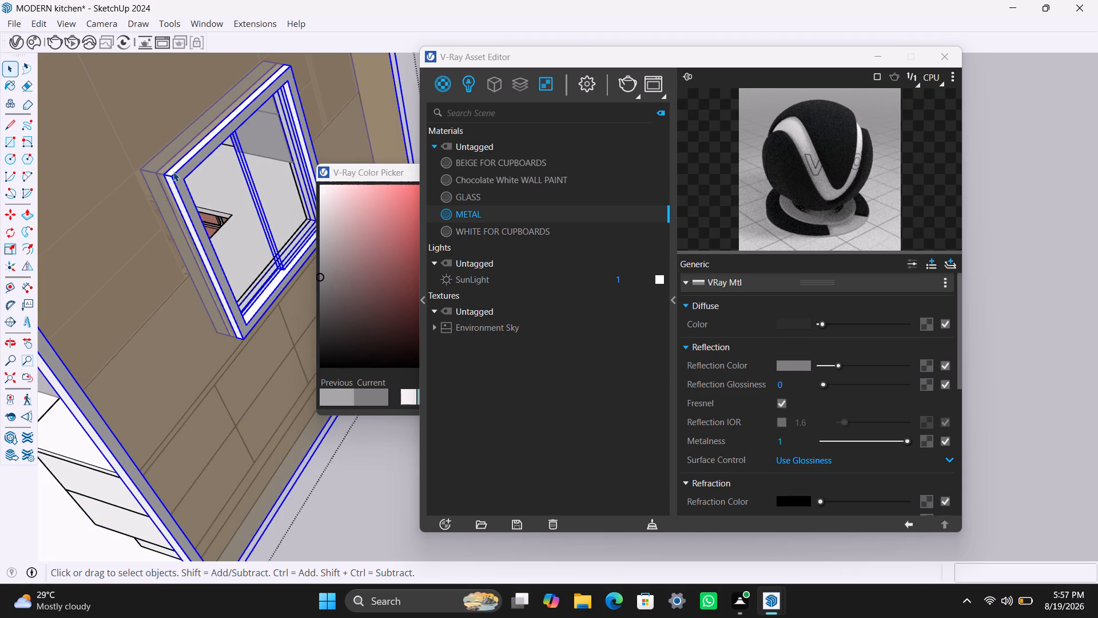
pyautogui.doubleClick(173, 172)
pyautogui.click(181, 174)
pyautogui.doubleClick(181, 174)
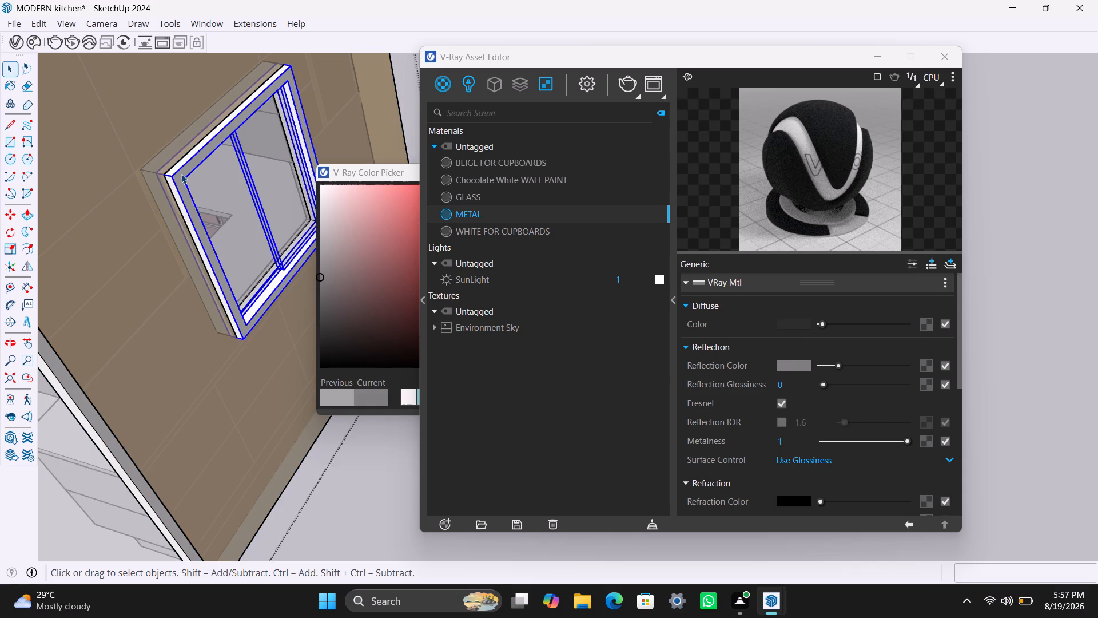
pyautogui.click(181, 174)
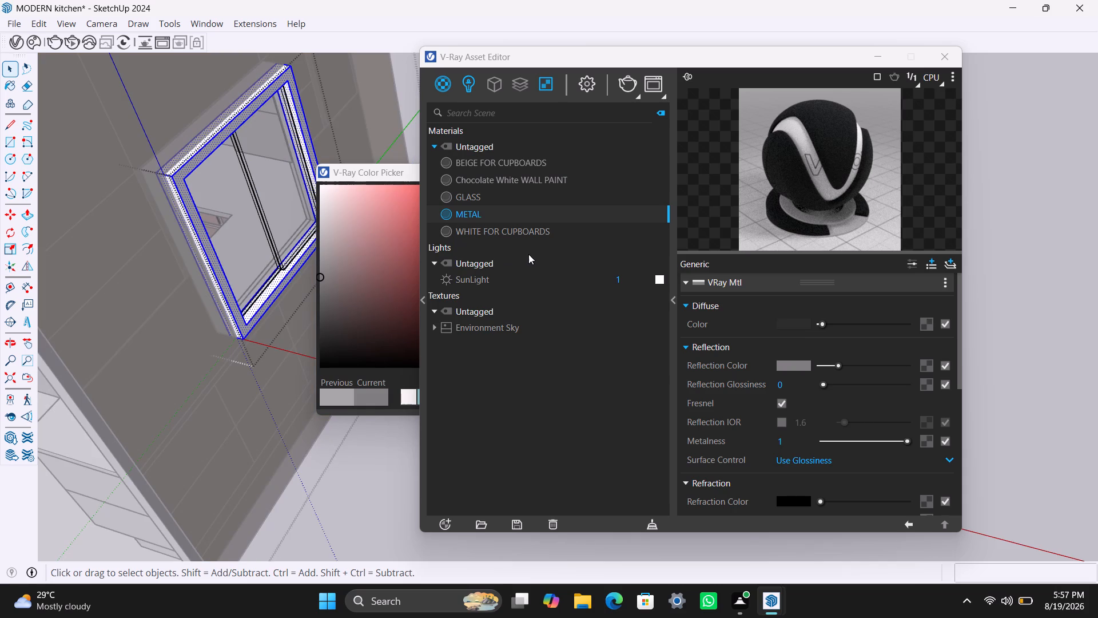
pyautogui.rightClick(495, 211)
pyautogui.click(524, 237)
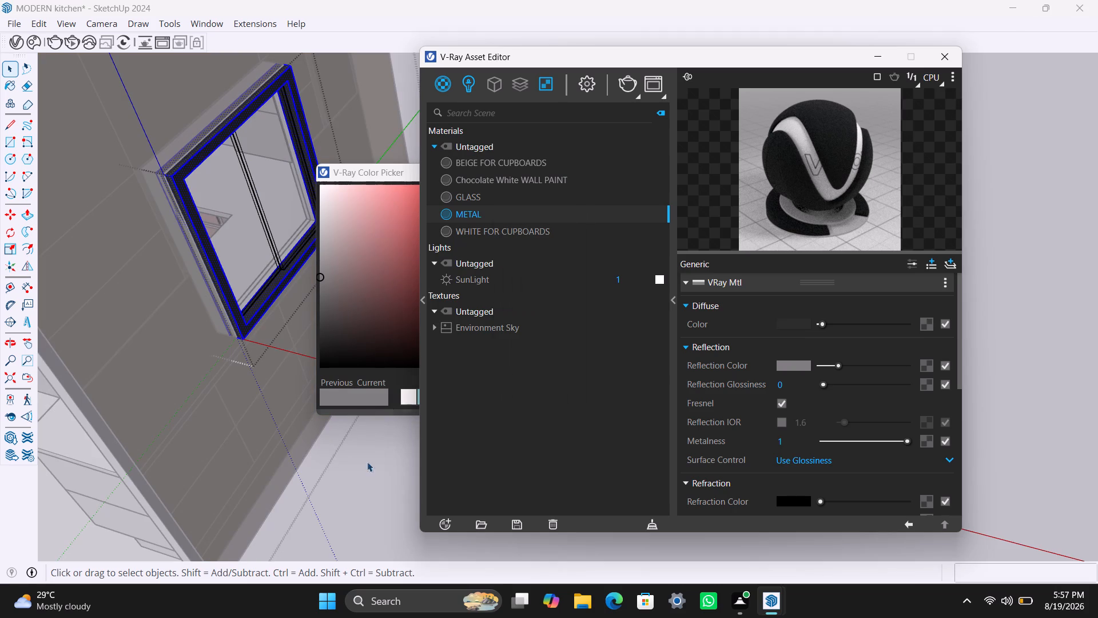
pyautogui.click(343, 494)
# Set the METAL material's diffuse colour to pure black and leave the window group.
pyautogui.scroll(-3, 314, 436)
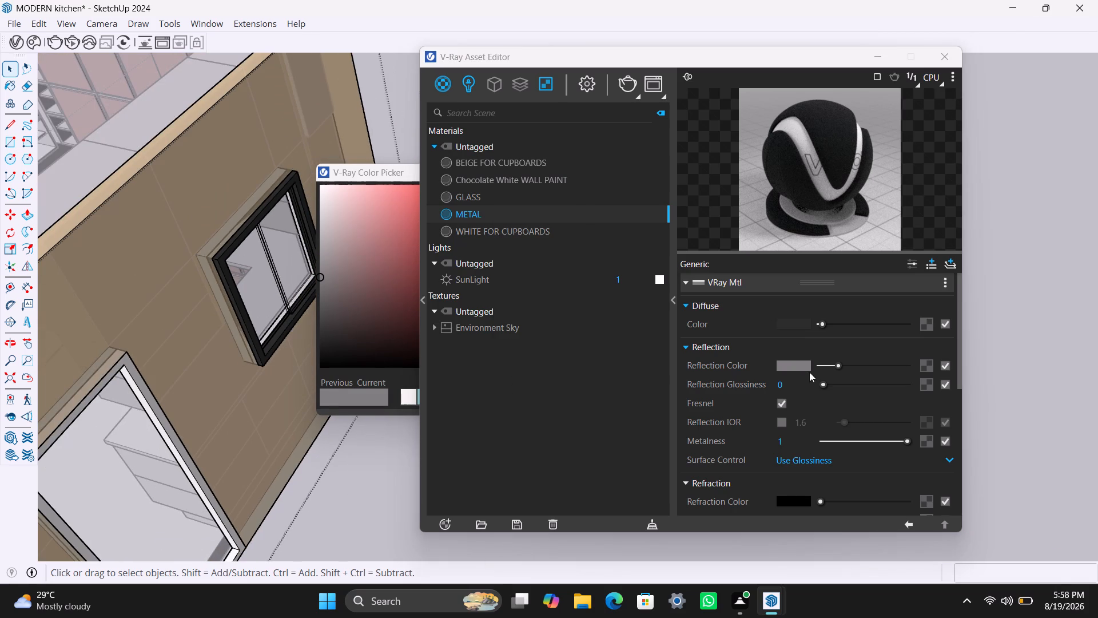
pyautogui.moveTo(821, 325); pyautogui.dragTo(803, 332)
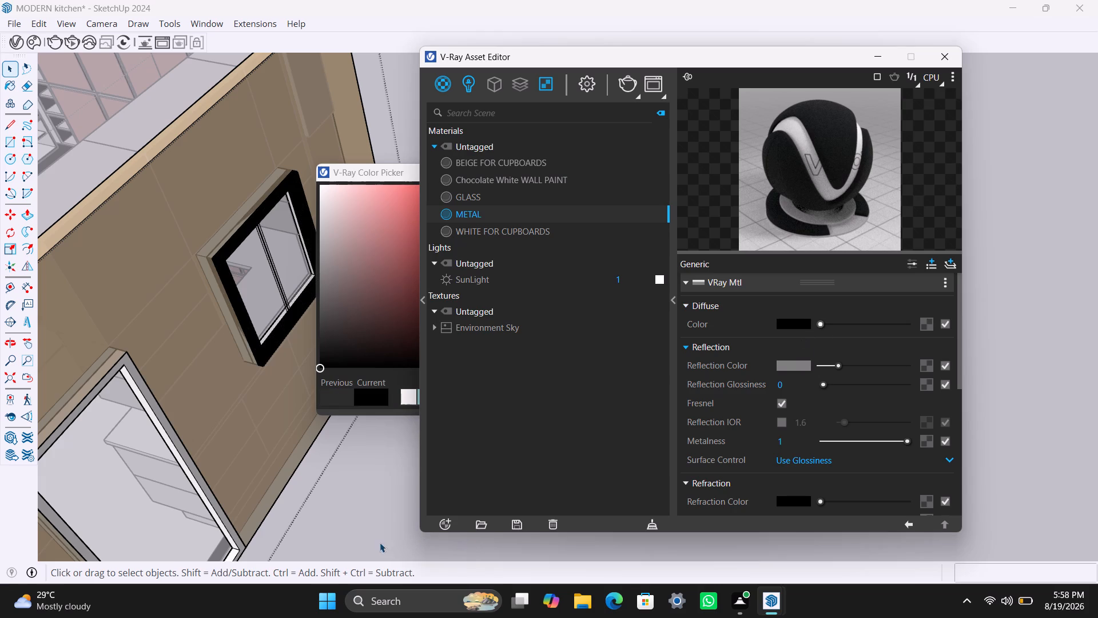
pyautogui.click(367, 518)
pyautogui.scroll(-11, 274, 436)
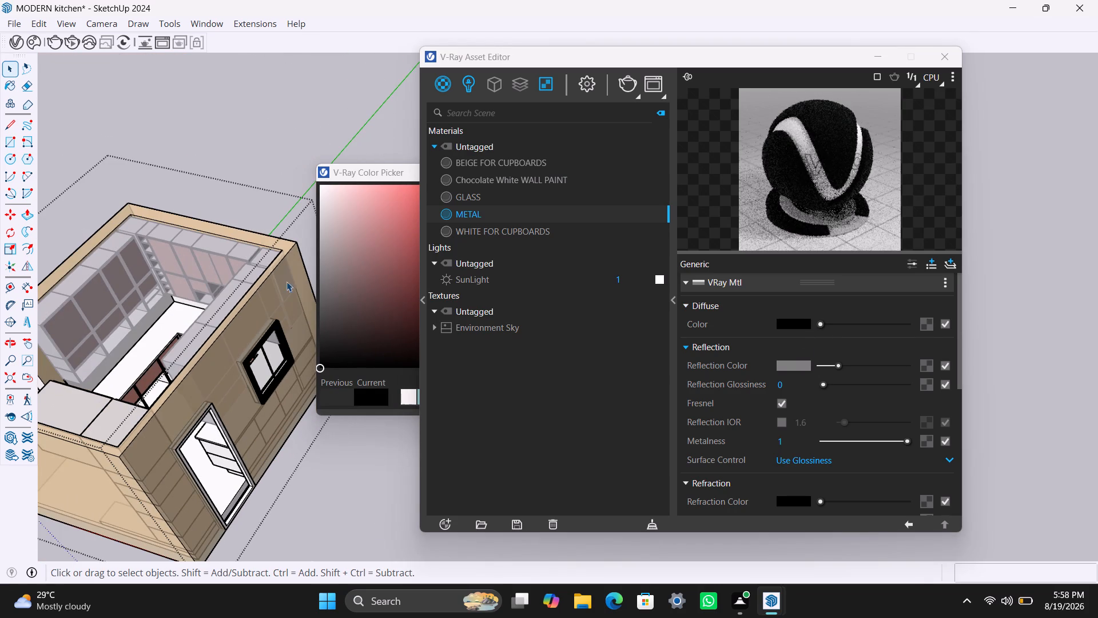
pyautogui.tripleClick(265, 113)
pyautogui.tripleClick(265, 113)
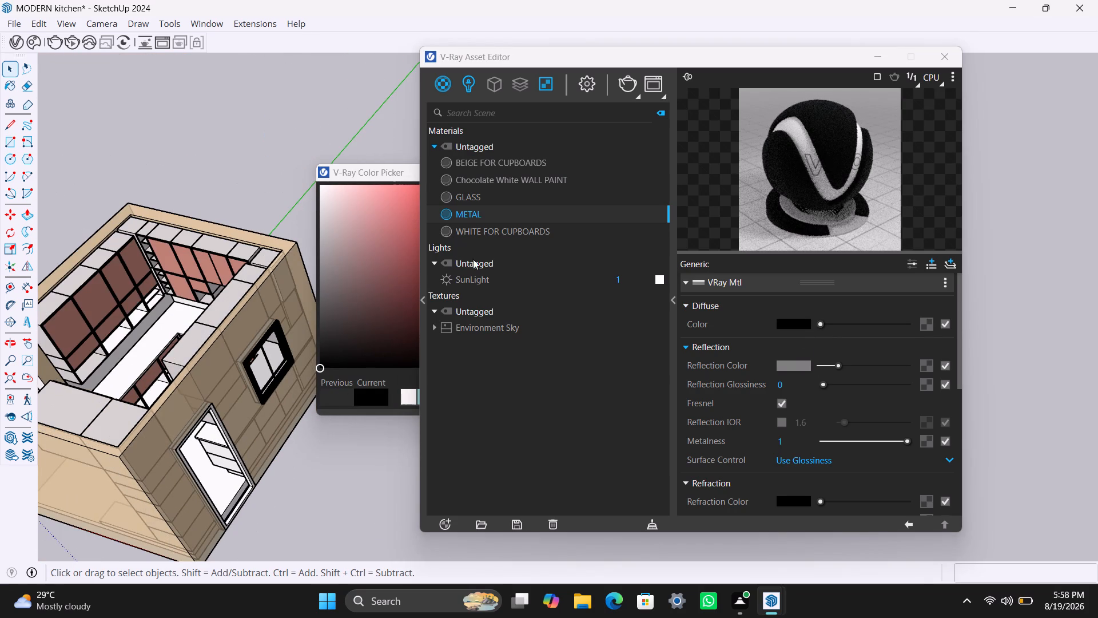
# Examine the kitchen from outside and above, checking the window, door and interior cupboards.
pyautogui.scroll(-1, 293, 490)
pyautogui.moveTo(291, 492); pyautogui.dragTo(121, 498, button='middle')
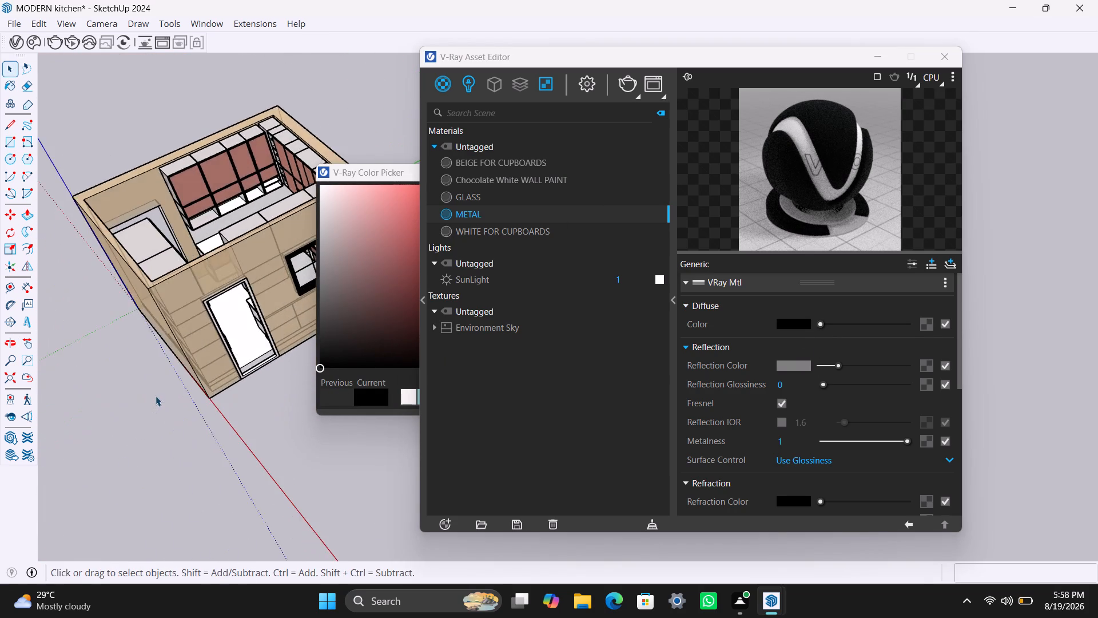
pyautogui.scroll(-3, 156, 396)
pyautogui.moveTo(232, 450); pyautogui.dragTo(147, 518, button='middle')
pyautogui.moveTo(248, 336); pyautogui.dragTo(214, 466, button='middle')
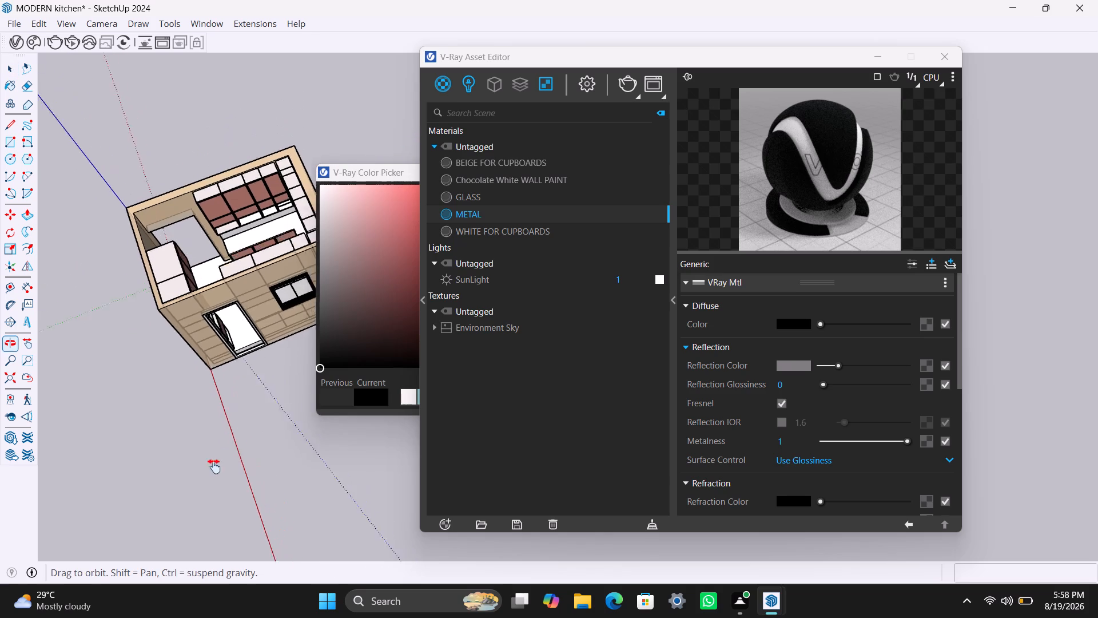
pyautogui.moveTo(214, 466); pyautogui.dragTo(213, 469, button='middle')
pyautogui.scroll(3, 209, 298)
pyautogui.moveTo(224, 356); pyautogui.dragTo(212, 402, button='middle')
pyautogui.scroll(7, 222, 313)
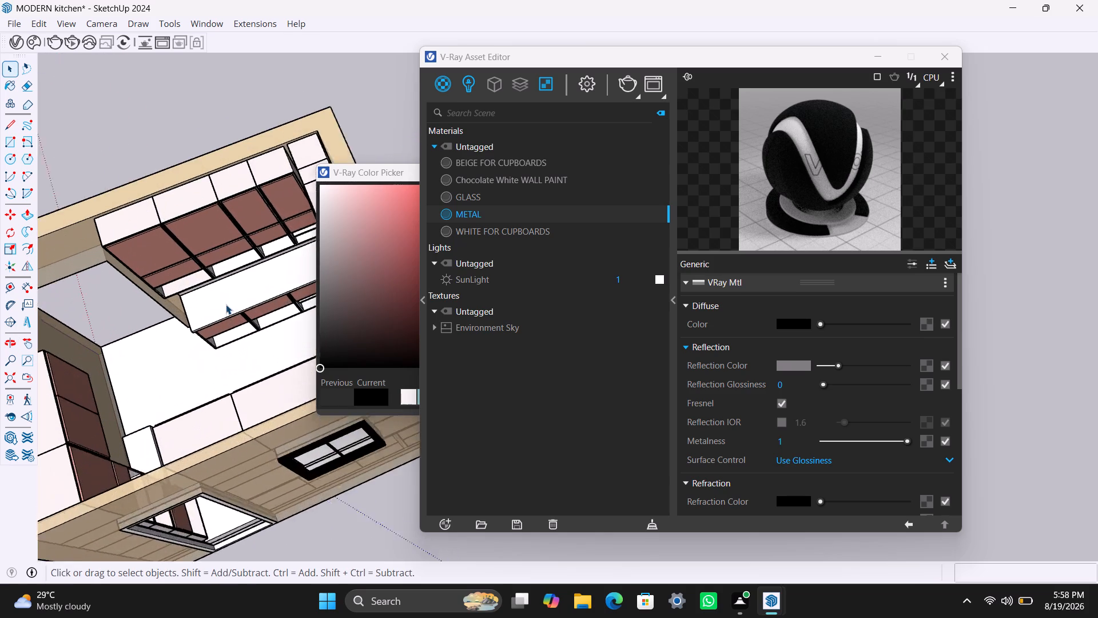
pyautogui.moveTo(209, 309); pyautogui.dragTo(198, 279, button='middle')
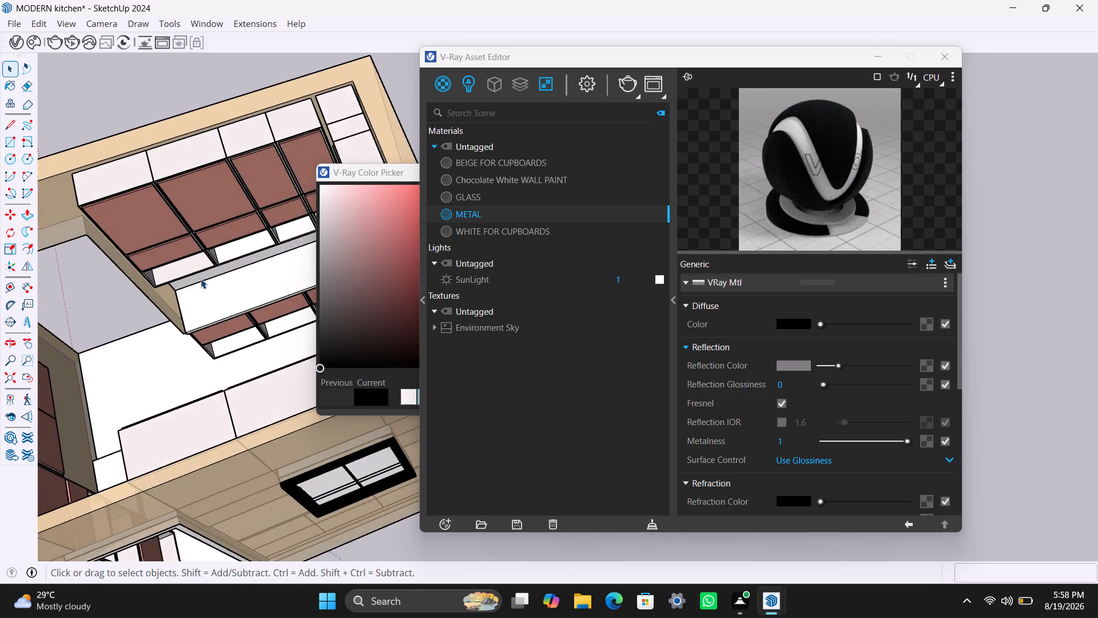
pyautogui.scroll(6, 201, 279)
pyautogui.scroll(-4, 205, 449)
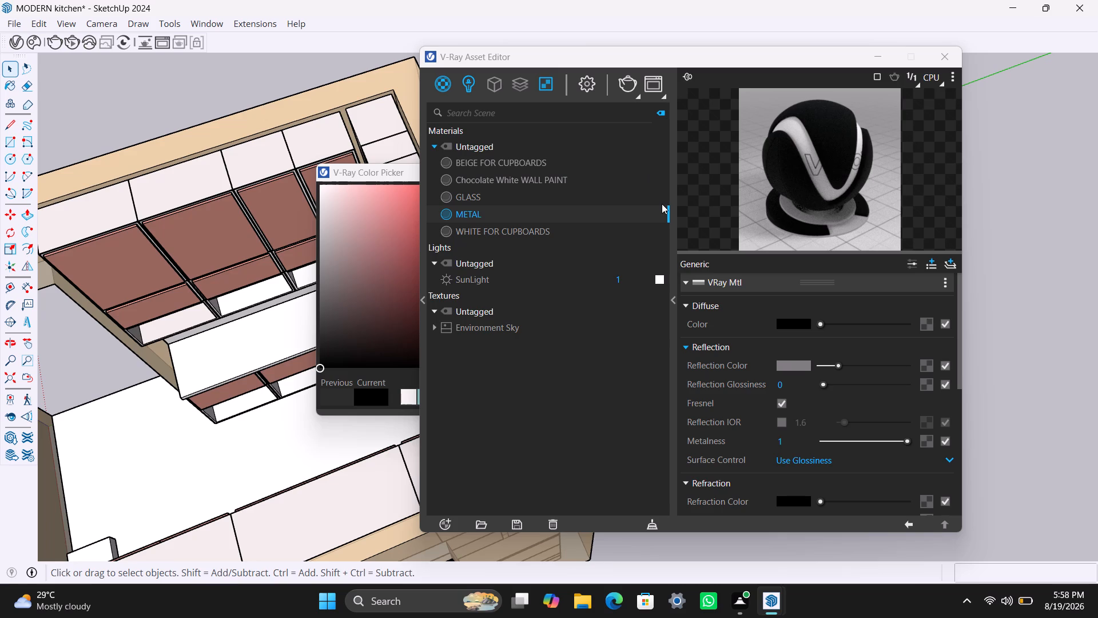
# Save the kitchen model.
pyautogui.hotkey('ctrl', 's')
# Minimise the V-Ray Asset Editor and the V-Ray Color Picker.
pyautogui.click(881, 58)
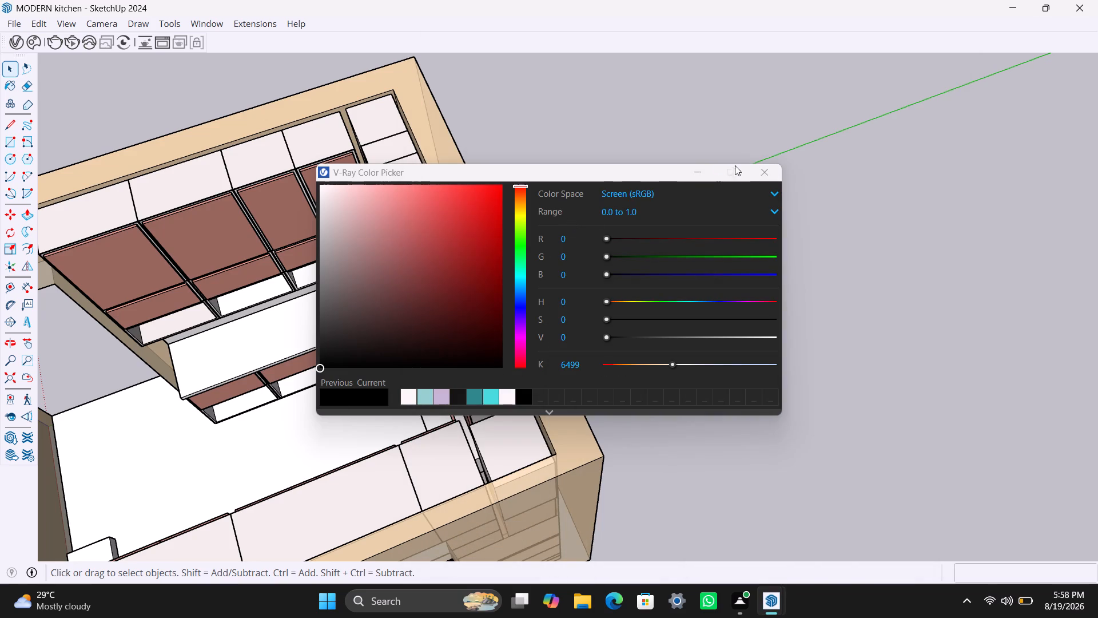
pyautogui.click(699, 170)
# Examine the whole kitchen from above, including the cupboards, worktops and walls.
pyautogui.scroll(-4, 456, 383)
pyautogui.moveTo(450, 422); pyautogui.dragTo(594, 405, button='middle')
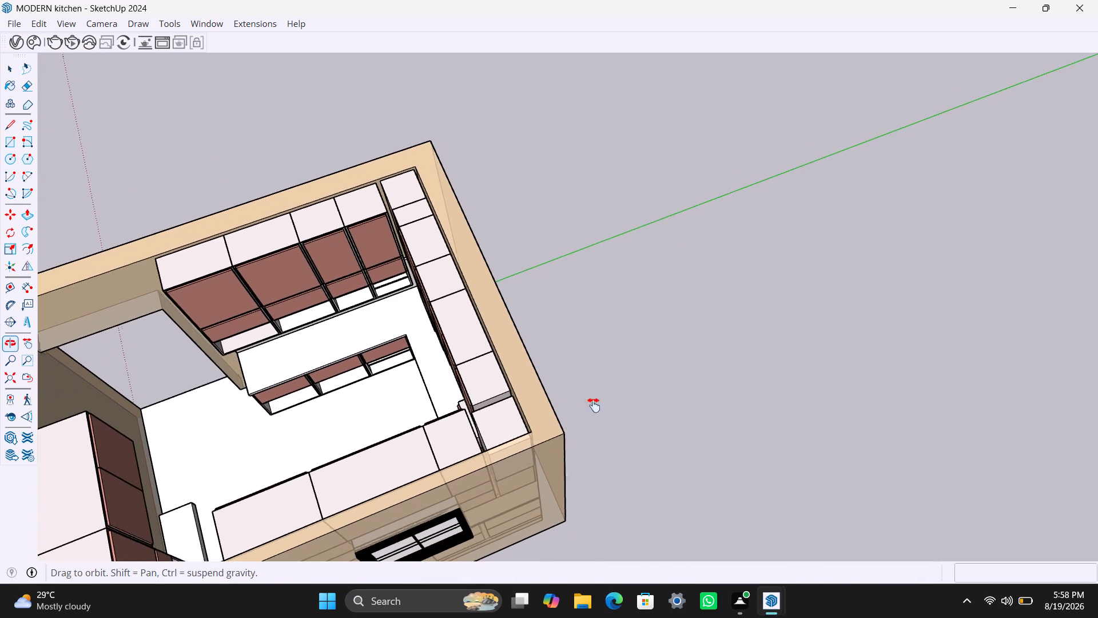
pyautogui.moveTo(594, 405); pyautogui.dragTo(714, 403, button='middle')
pyautogui.scroll(2, 445, 401)
pyautogui.moveTo(396, 439); pyautogui.dragTo(237, 383, button='middle')
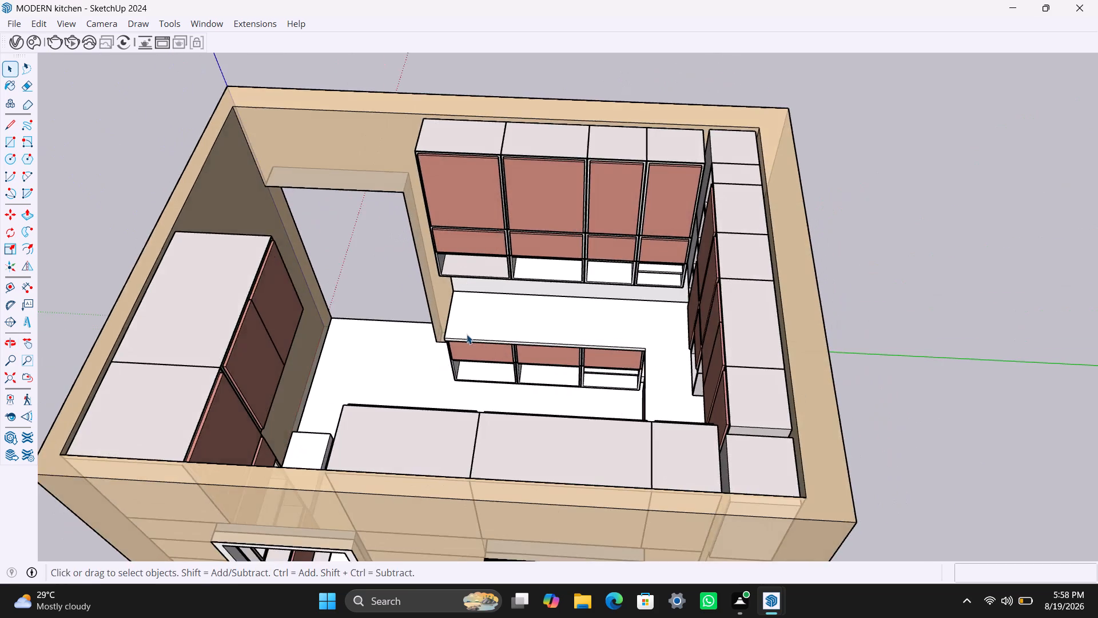
pyautogui.scroll(-2, 467, 334)
pyautogui.moveTo(489, 341); pyautogui.dragTo(488, 386, button='middle')
pyautogui.scroll(-2, 471, 365)
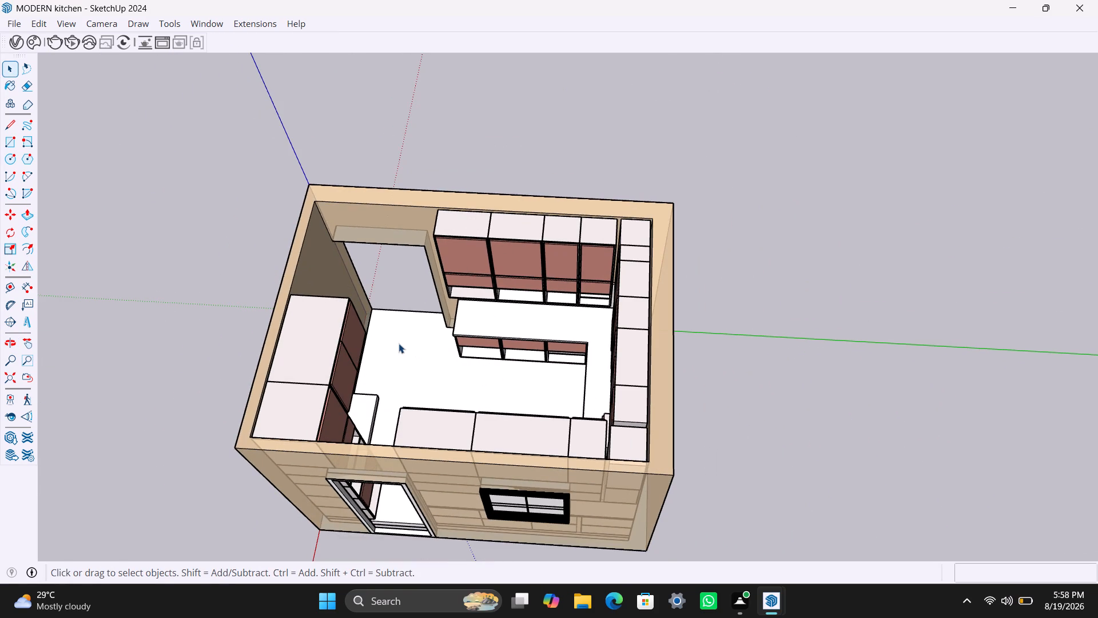
pyautogui.scroll(-4, 399, 343)
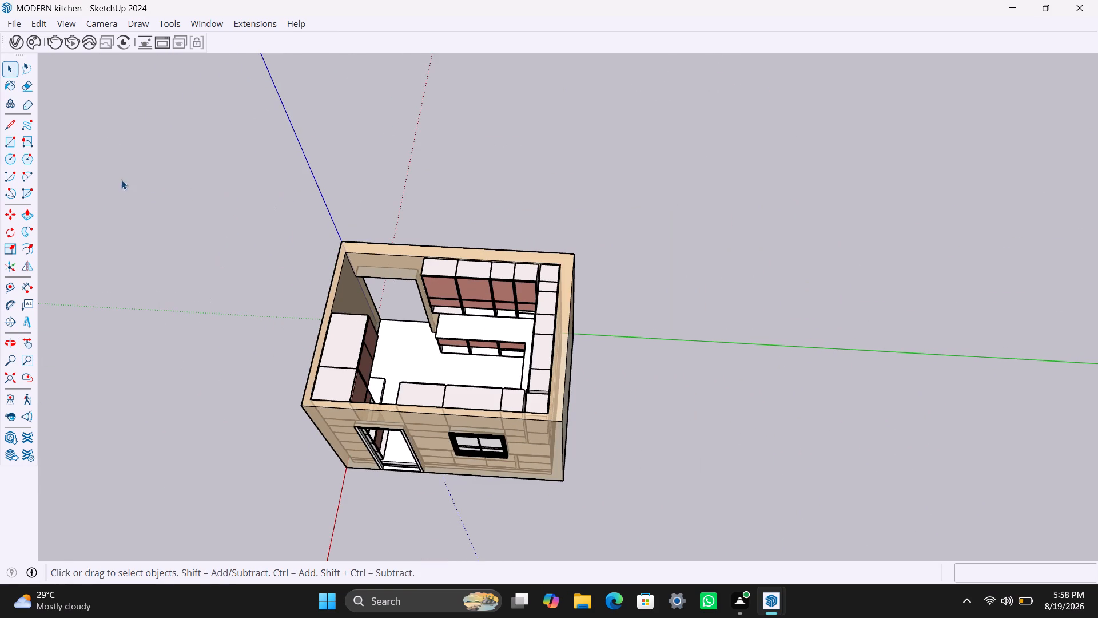
# Import the Marble White S... material from the Stone category of the Chaos Cosmos materials.
pyautogui.click(31, 40)
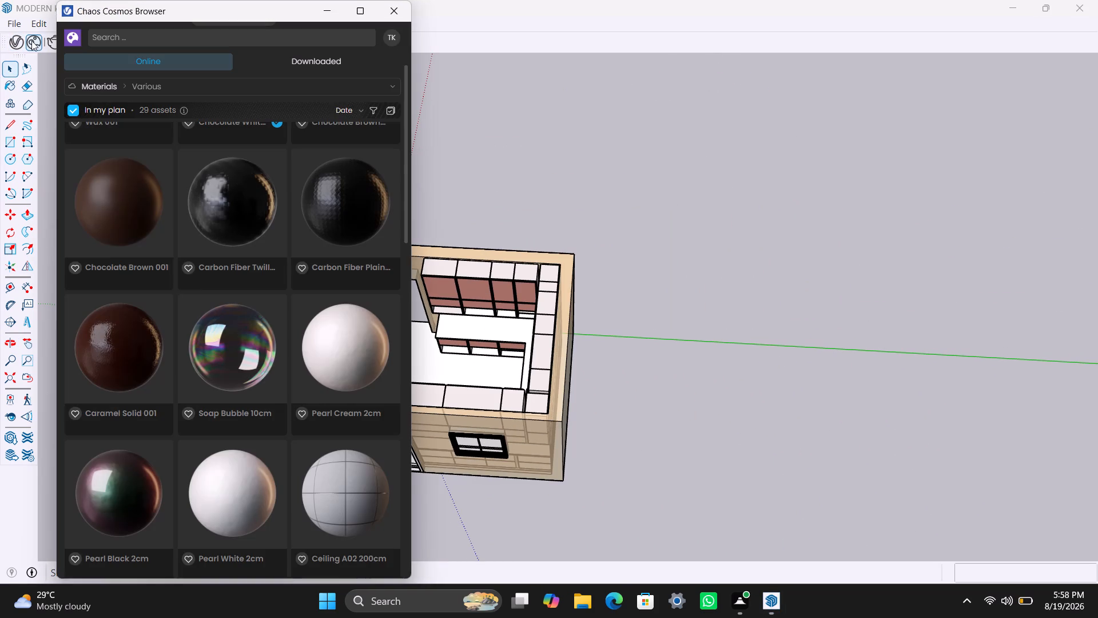
pyautogui.click(196, 92)
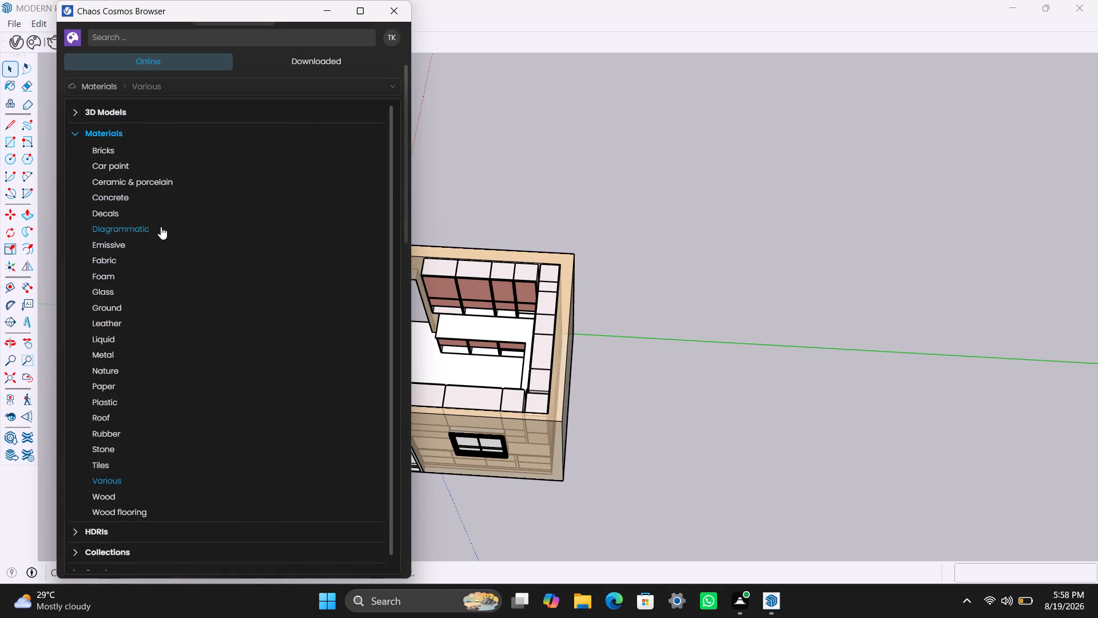
pyautogui.click(157, 454)
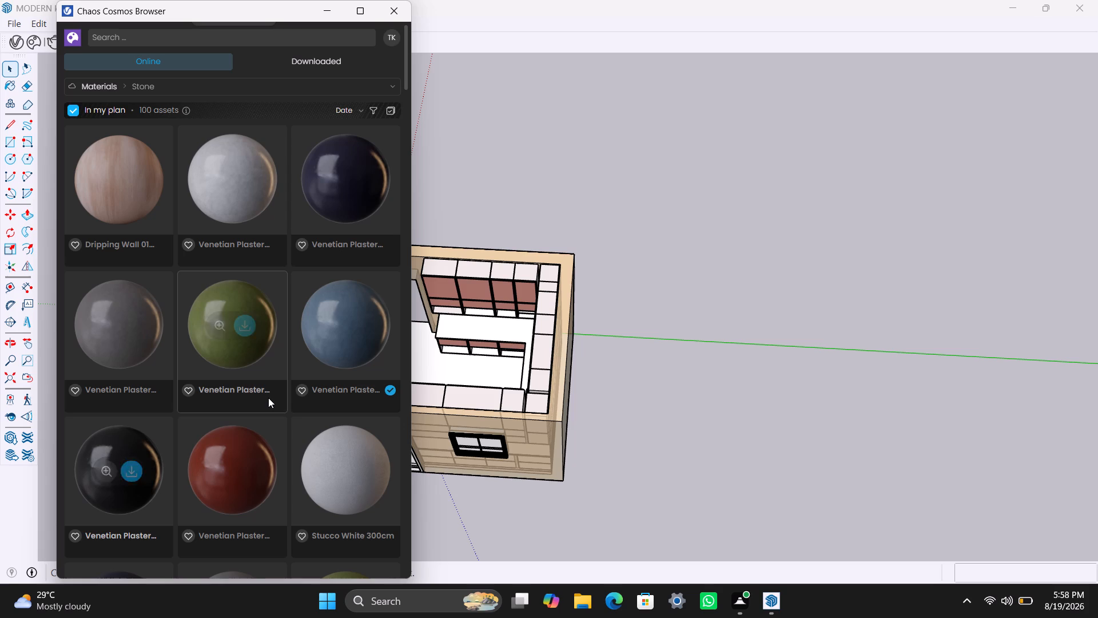
pyautogui.scroll(-5, 268, 398)
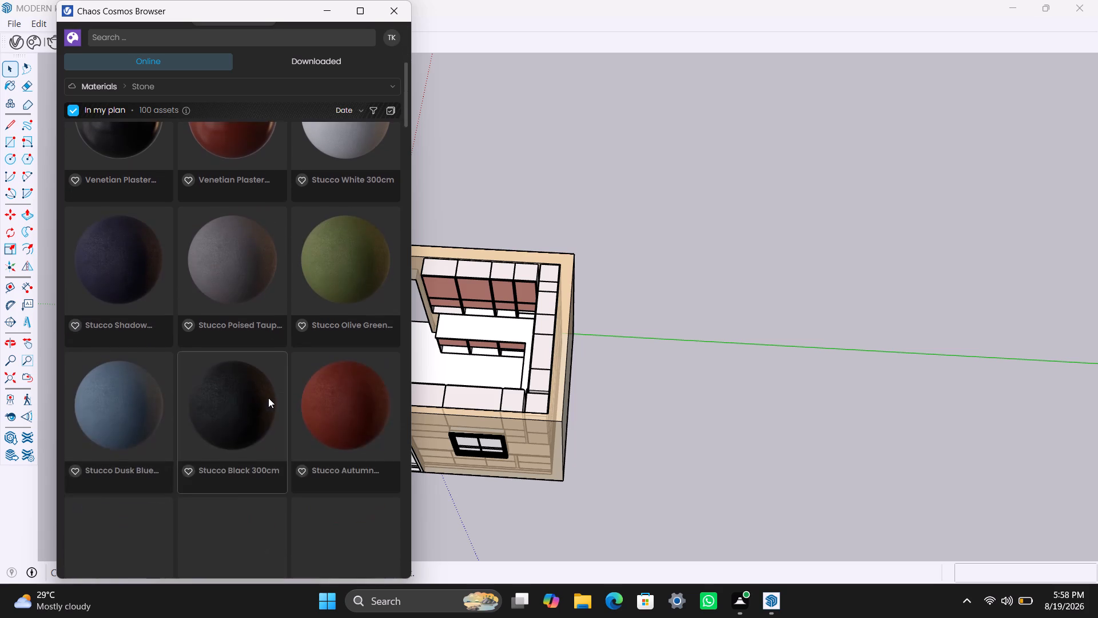
pyautogui.scroll(-8, 268, 398)
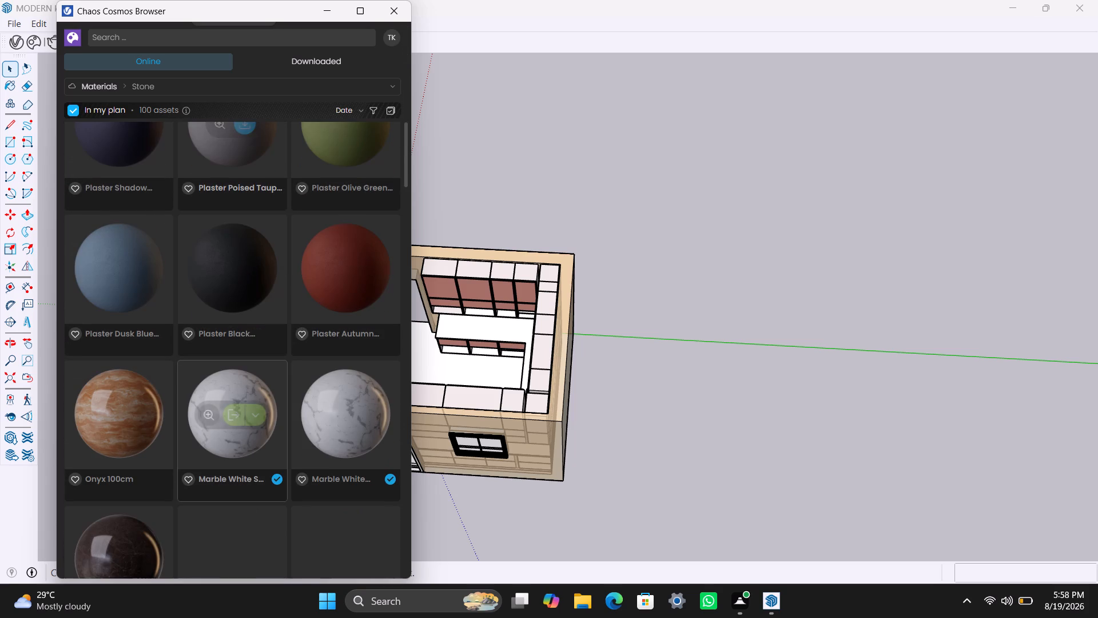
pyautogui.scroll(-2, 268, 398)
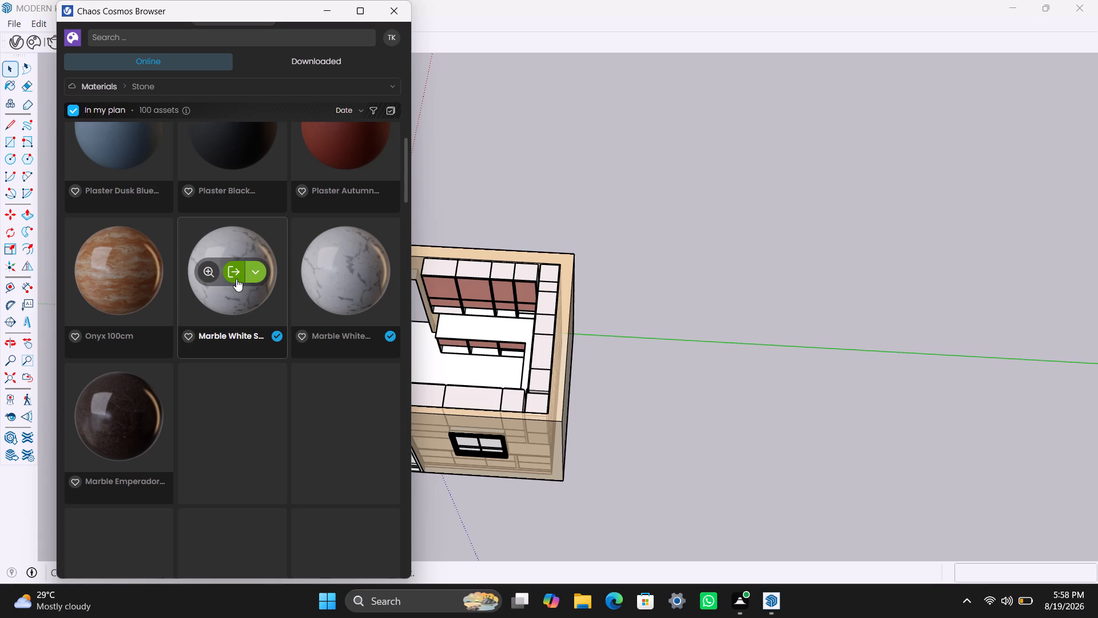
pyautogui.scroll(-2, 229, 453)
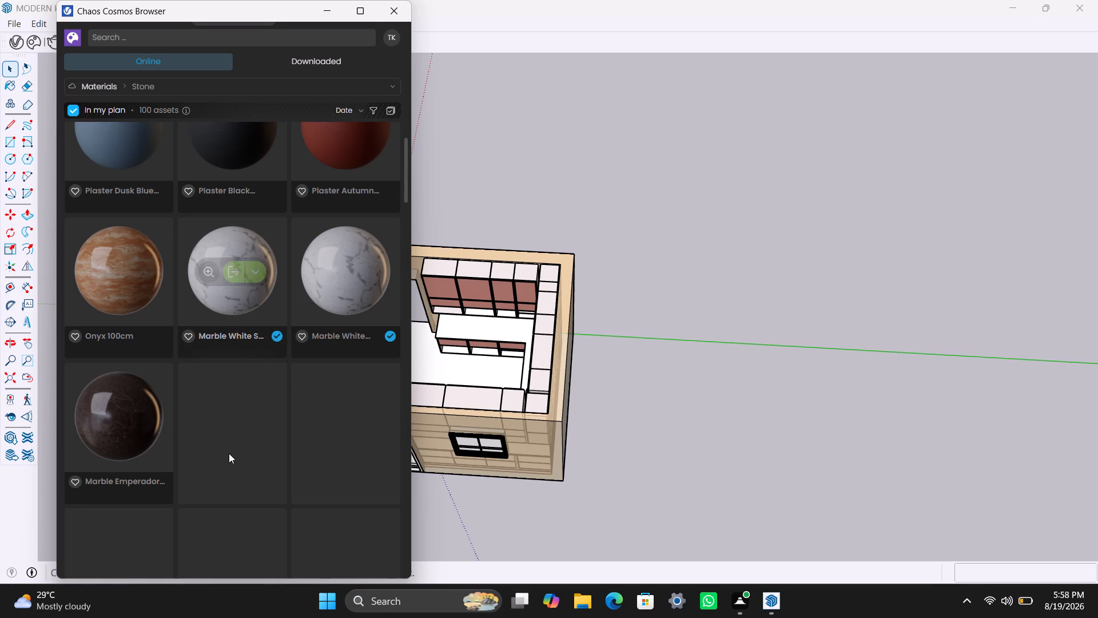
pyautogui.scroll(3, 257, 433)
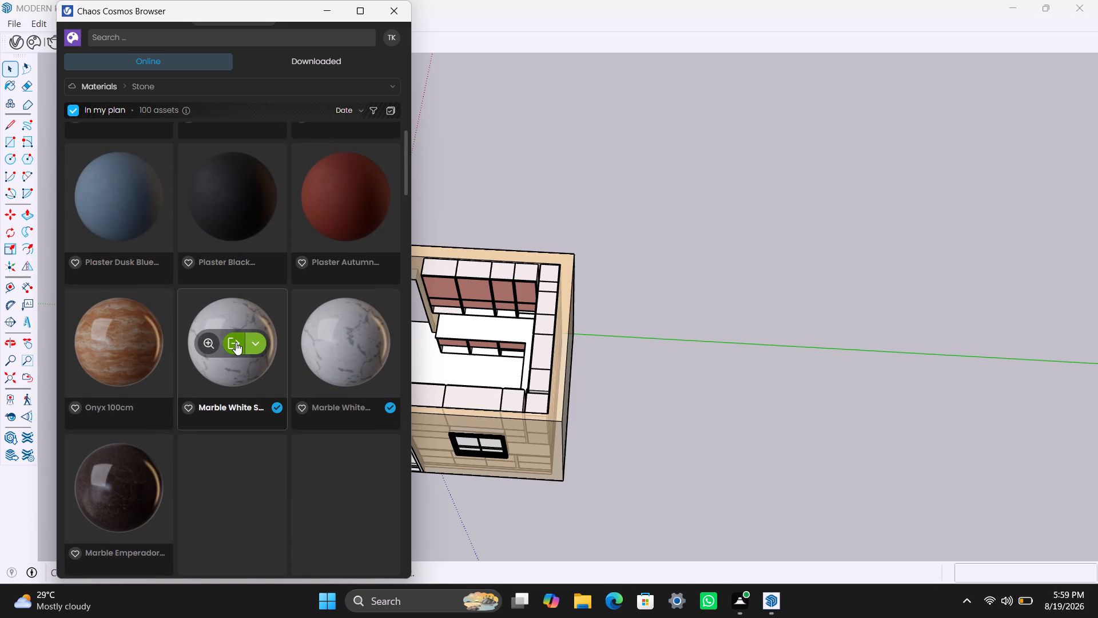
pyautogui.click(236, 342)
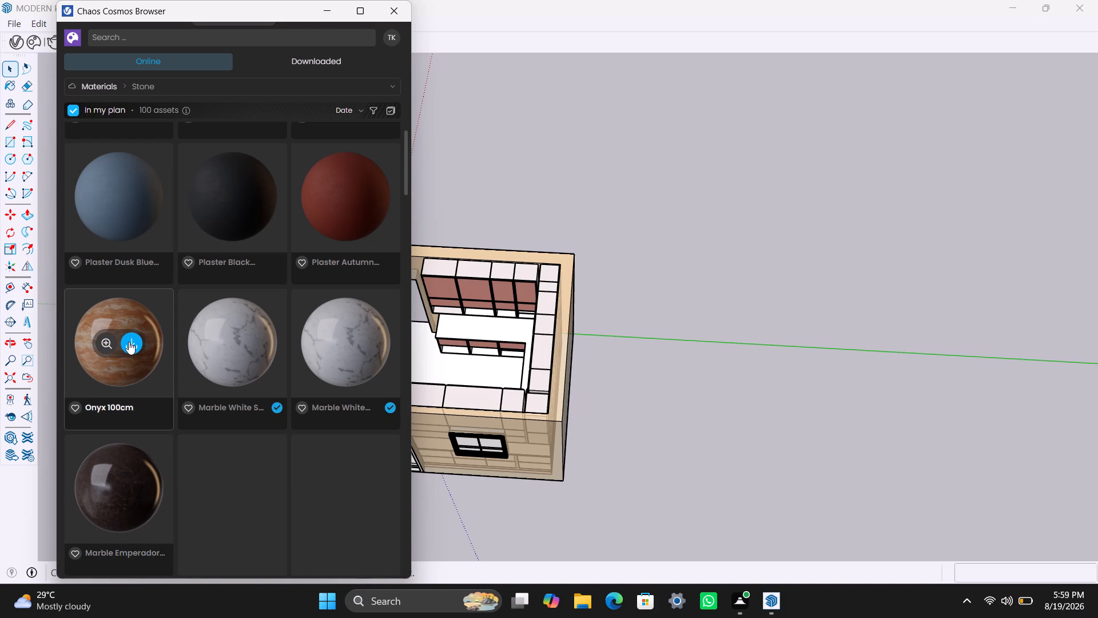
# Download the Onyx 100cm stone material from Chaos Cosmos.
pyautogui.click(129, 342)
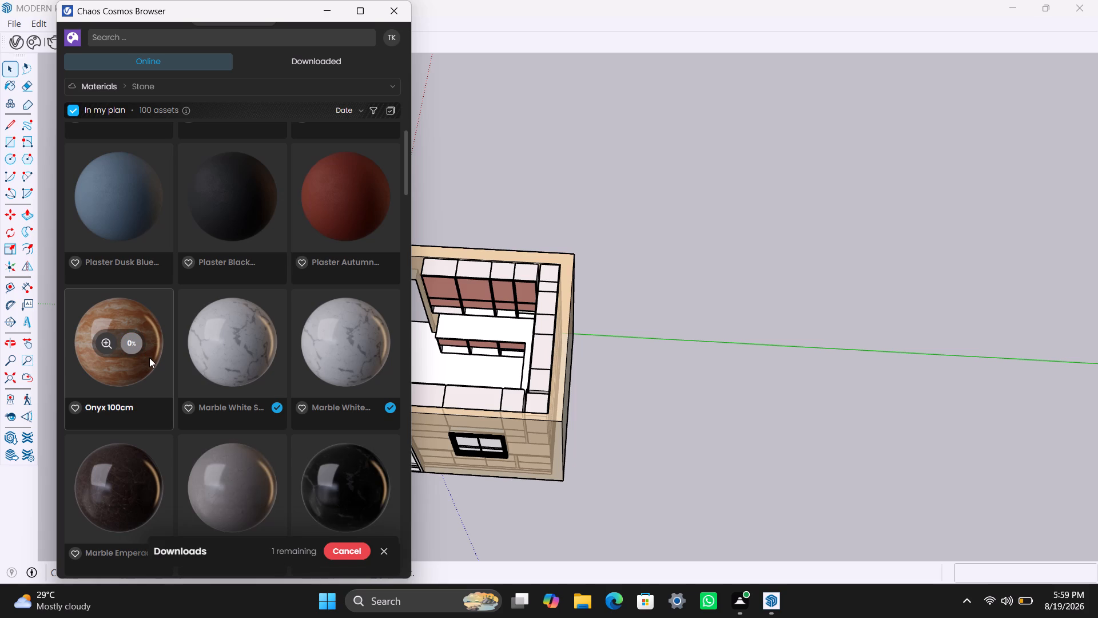
# Browse the stone, marble and granite materials in the Stone category of Chaos Cosmos for a suitable worktop finish.
pyautogui.scroll(-2, 240, 427)
pyautogui.scroll(-1, 306, 415)
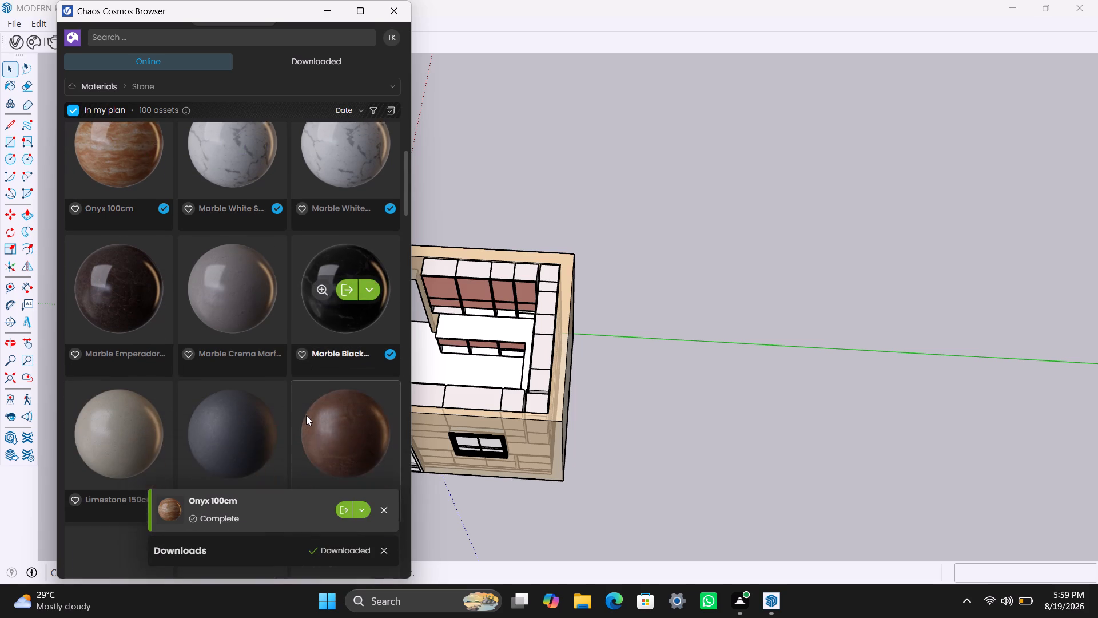
pyautogui.scroll(-5, 306, 415)
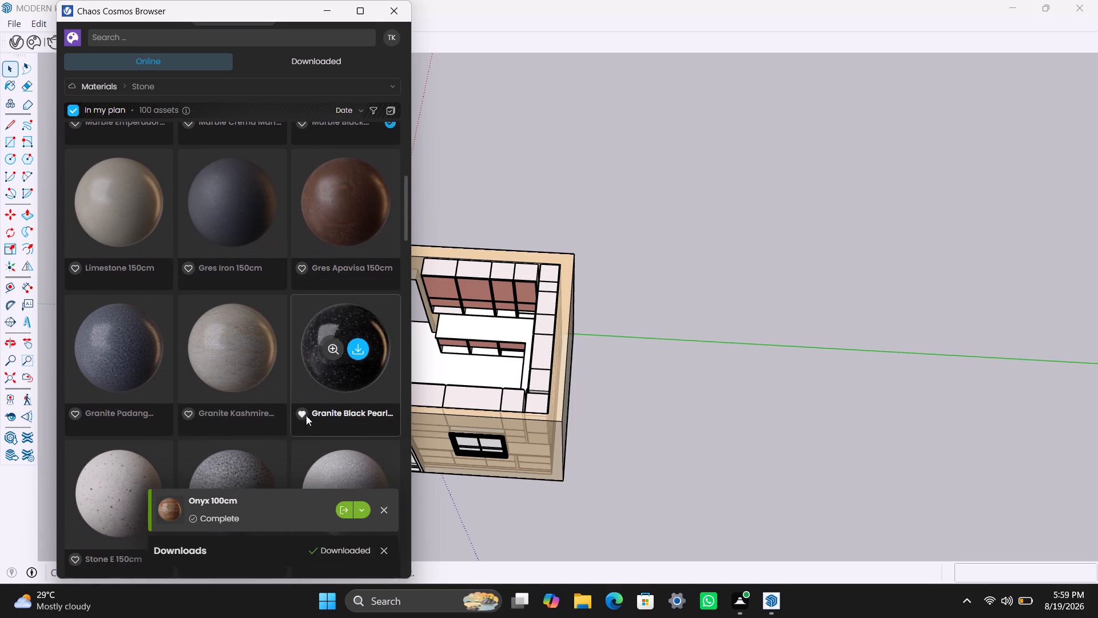
pyautogui.scroll(-9, 306, 415)
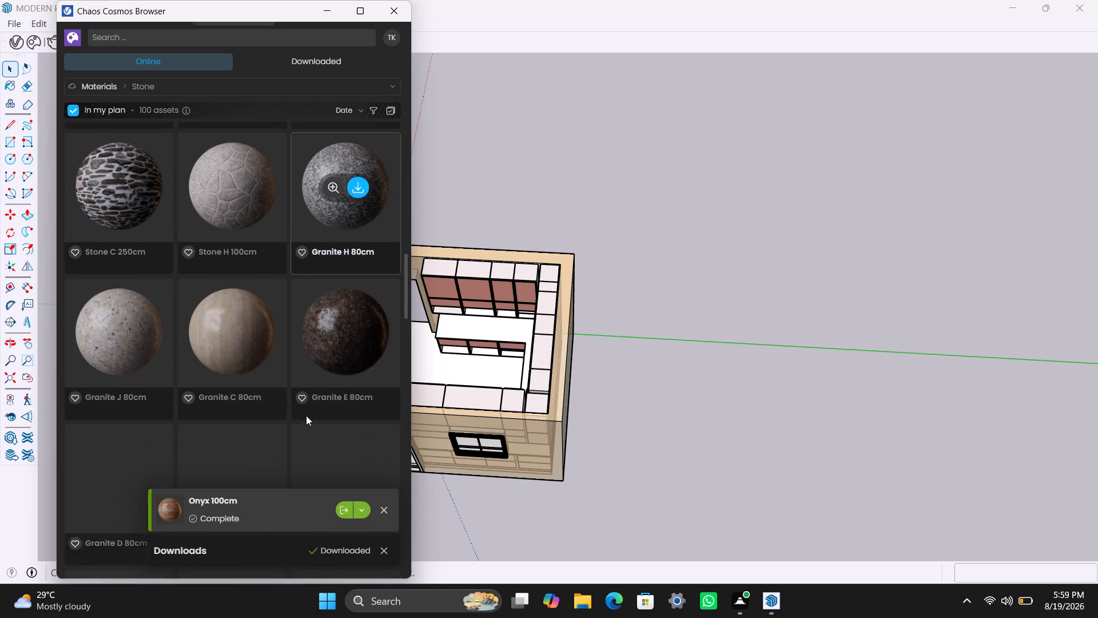
pyautogui.scroll(-4, 306, 415)
pyautogui.scroll(8, 306, 415)
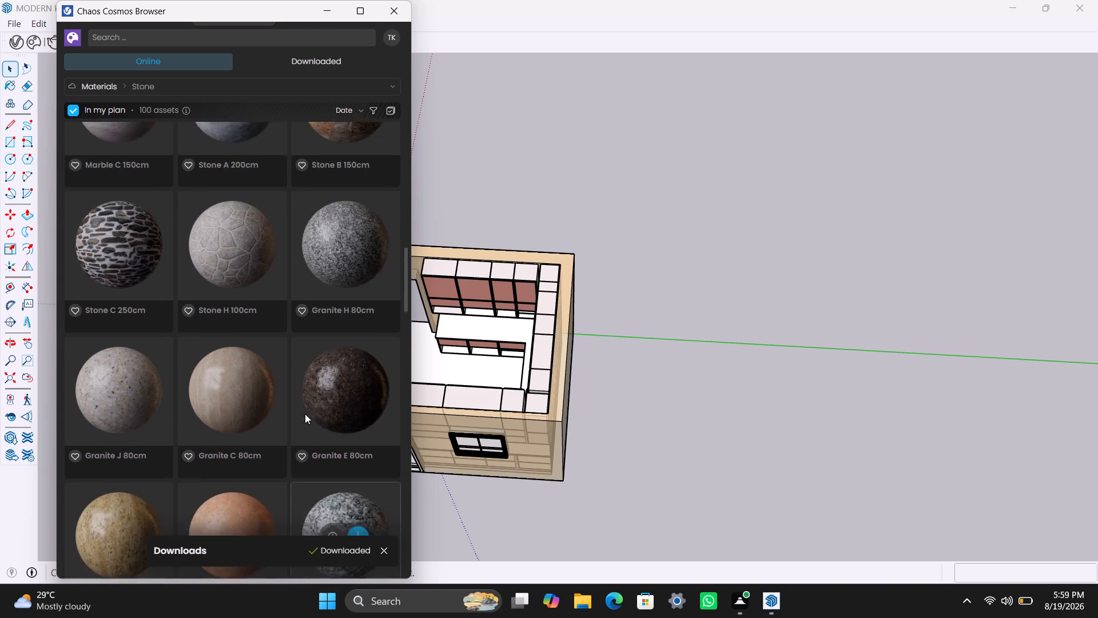
pyautogui.scroll(9, 305, 414)
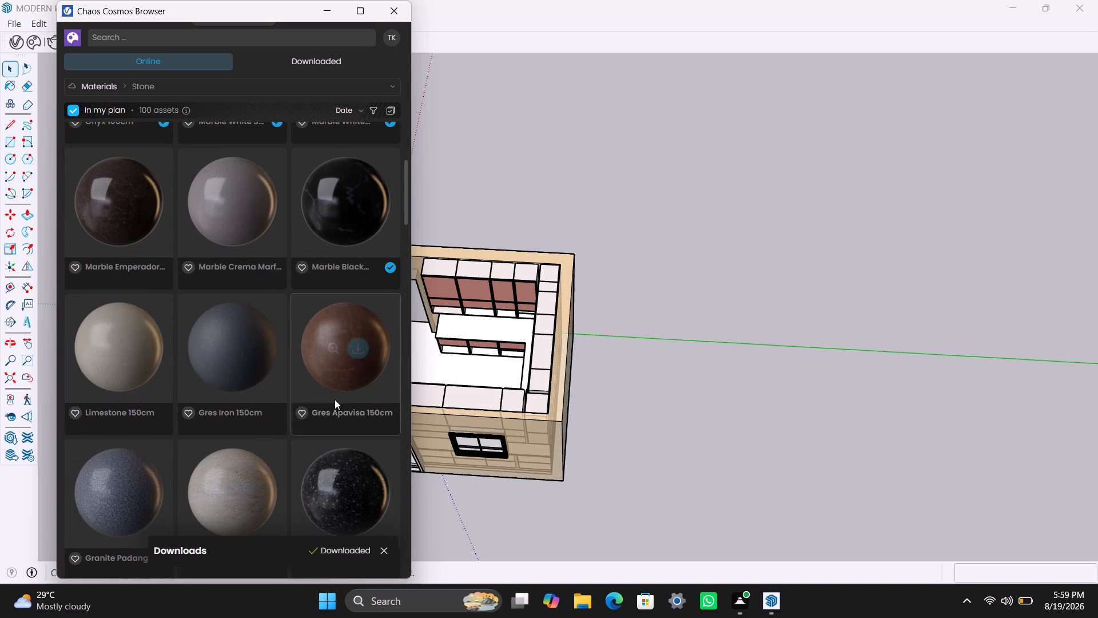
pyautogui.scroll(2, 322, 310)
pyautogui.scroll(-5, 325, 365)
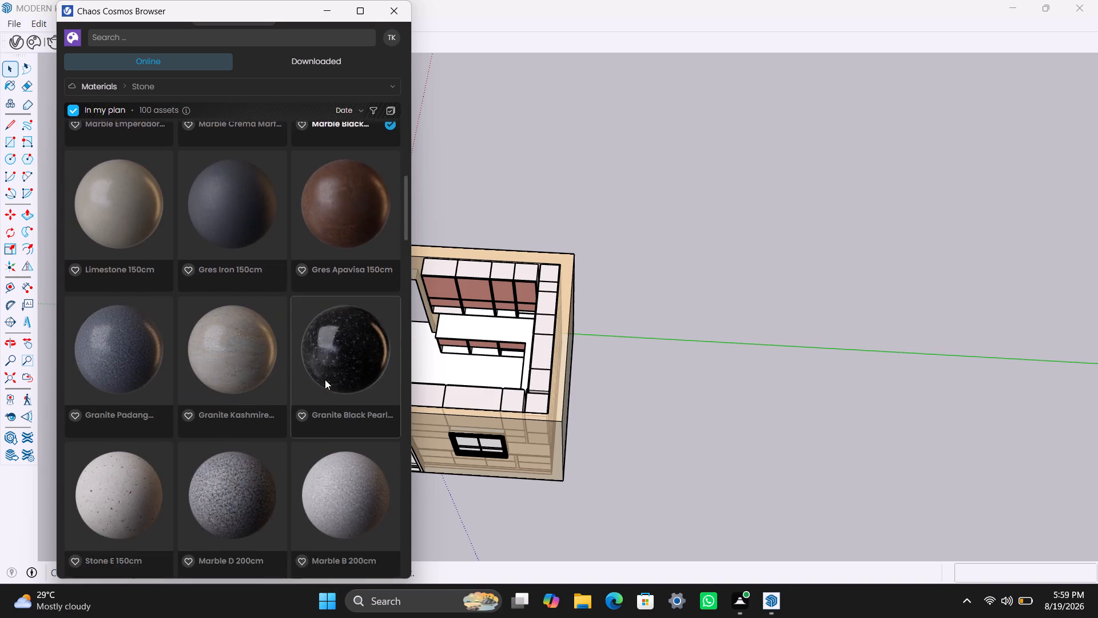
pyautogui.scroll(-2, 325, 379)
# Import the downloaded Marble Black material from the Stone category of Chaos Cosmos into the scene.
pyautogui.scroll(7, 325, 379)
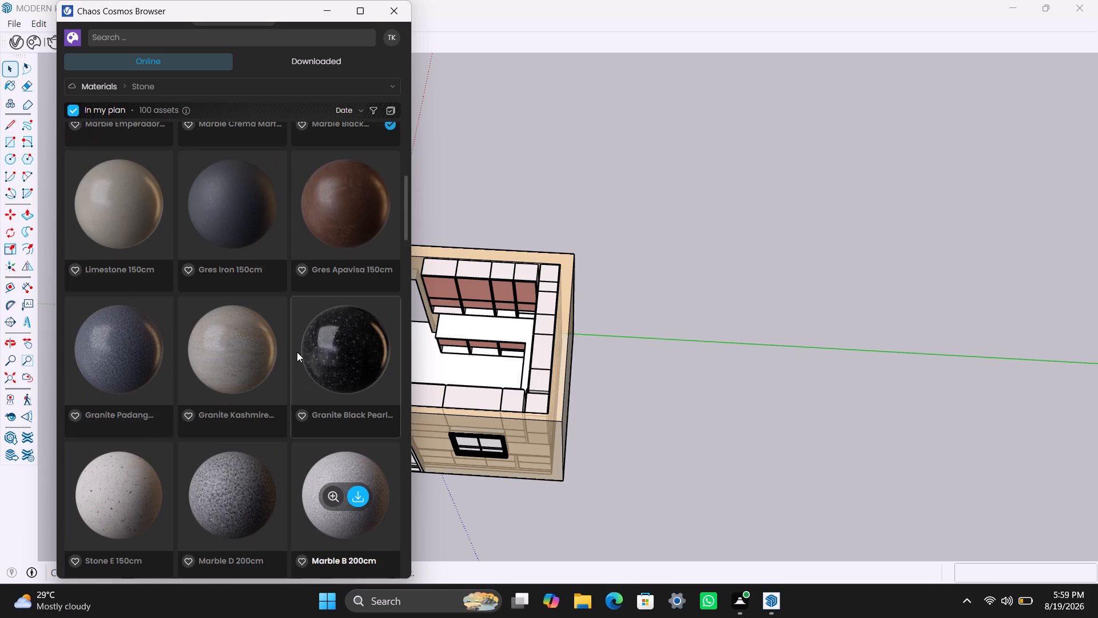
pyautogui.scroll(2, 296, 354)
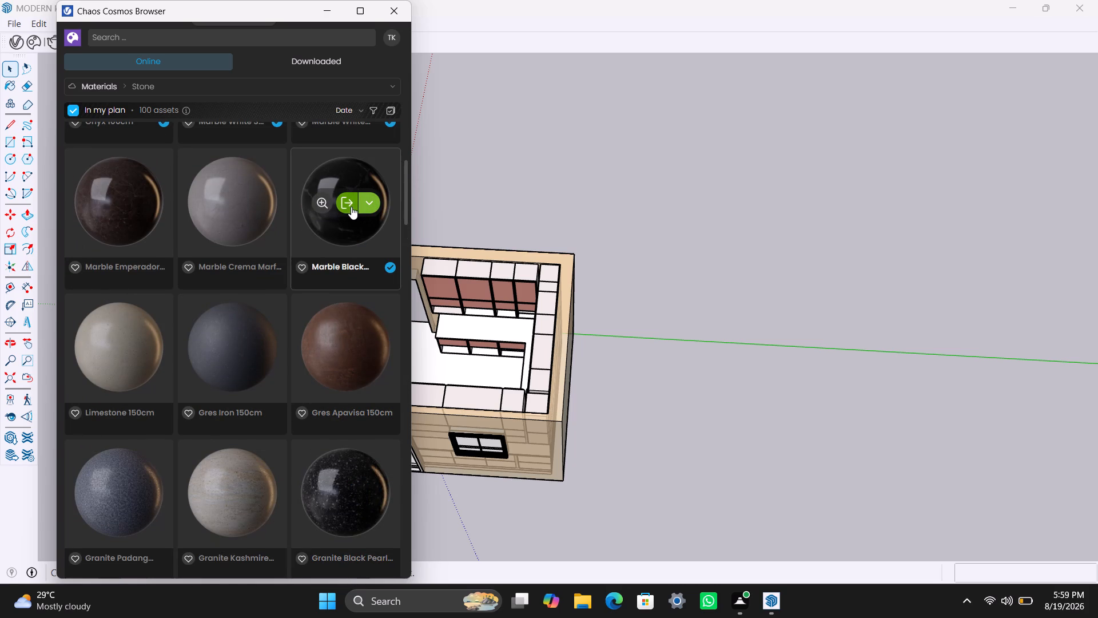
pyautogui.click(351, 207)
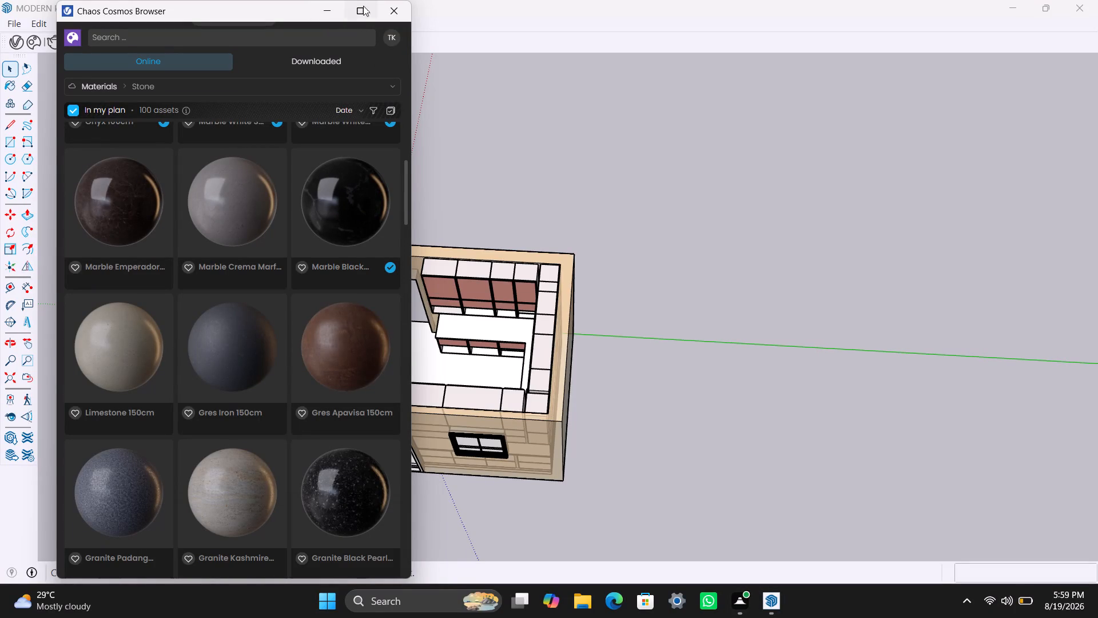
# Minimise the Chaos Cosmos Browser and bring back the V-Ray Asset Editor.
pyautogui.click(331, 13)
pyautogui.click(770, 601)
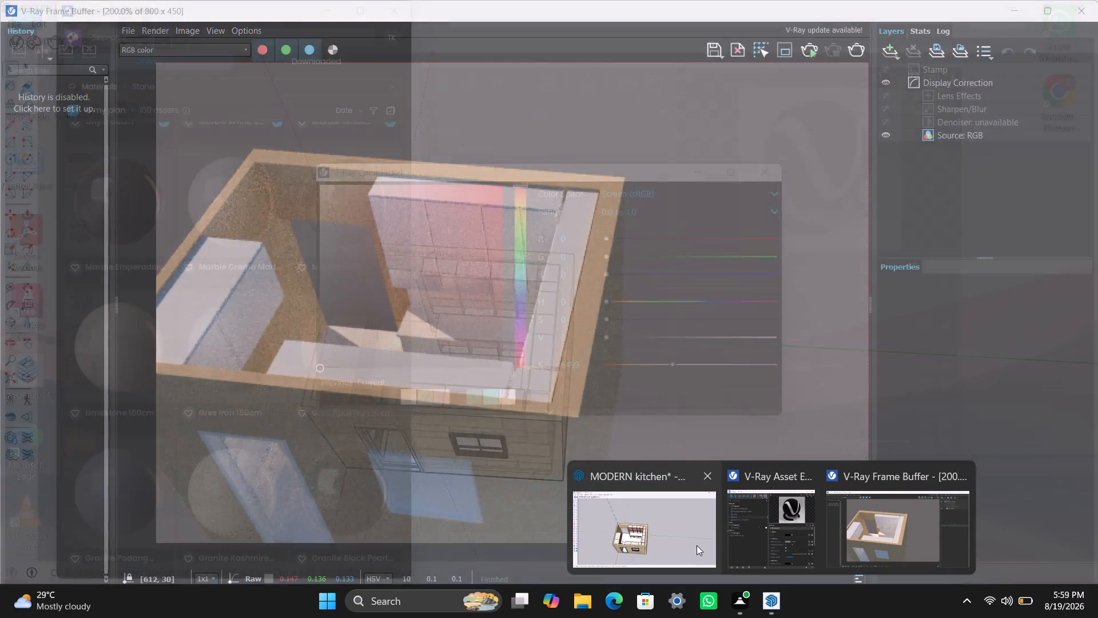
pyautogui.click(753, 545)
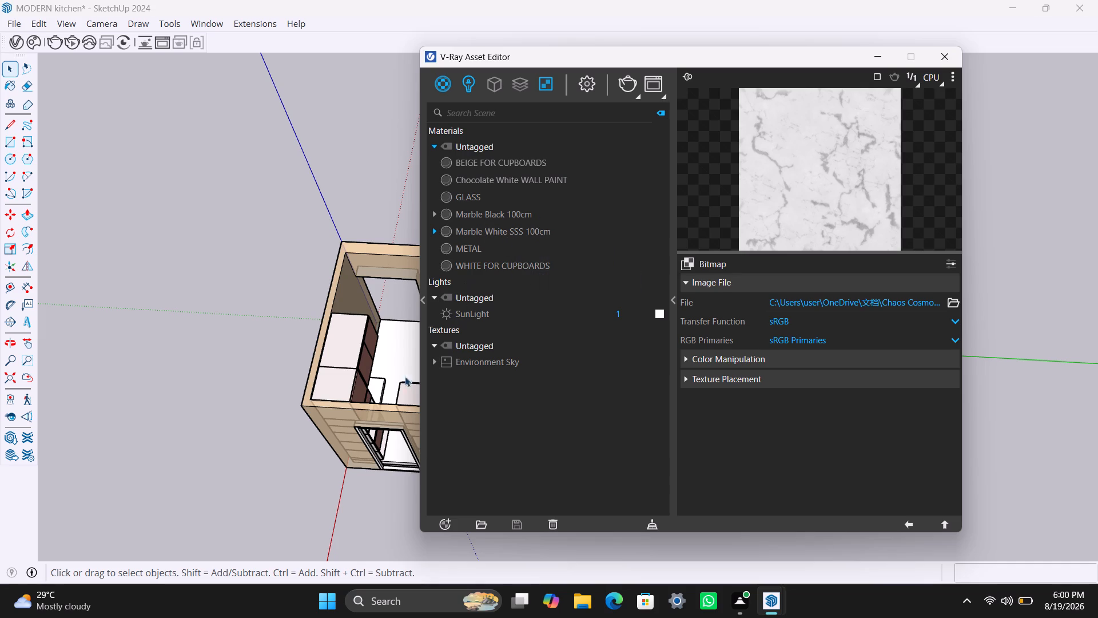
# Open the nested kitchen groups, select the worktop above the lower cupboards and apply Marble White SSS 100cm to it.
pyautogui.scroll(2, 369, 375)
pyautogui.keyDown('shift'); pyautogui.moveTo(368, 374); pyautogui.dragTo(197, 397, button='middle'); pyautogui.keyUp('shift')
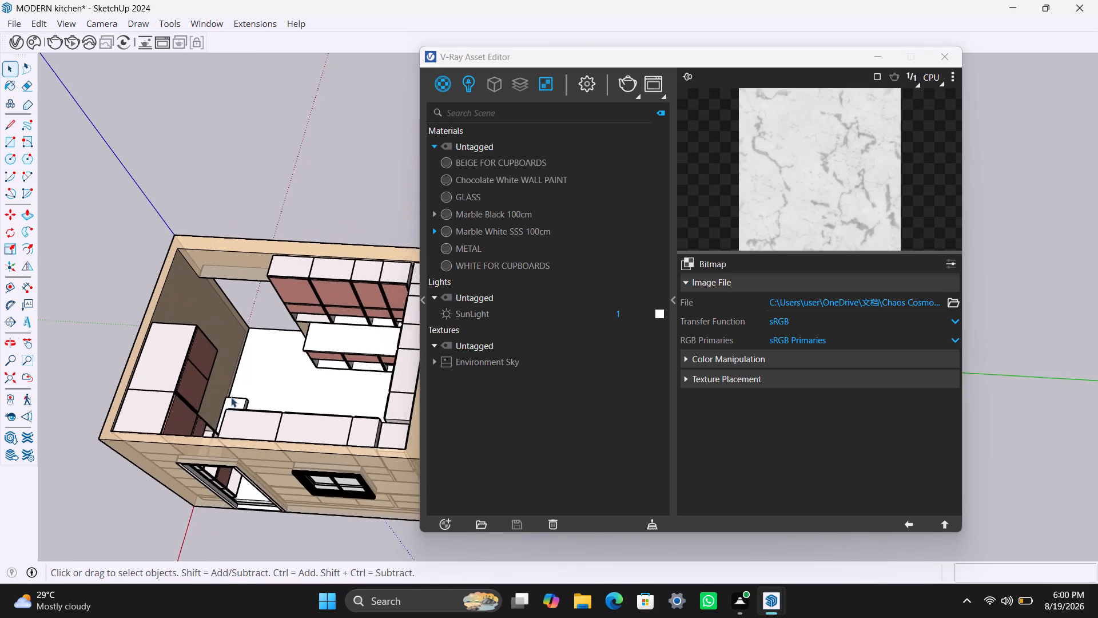
pyautogui.scroll(3, 266, 397)
pyautogui.moveTo(257, 444); pyautogui.dragTo(370, 482, button='middle')
pyautogui.scroll(8, 351, 423)
pyautogui.moveTo(347, 397); pyautogui.dragTo(341, 391, button='middle')
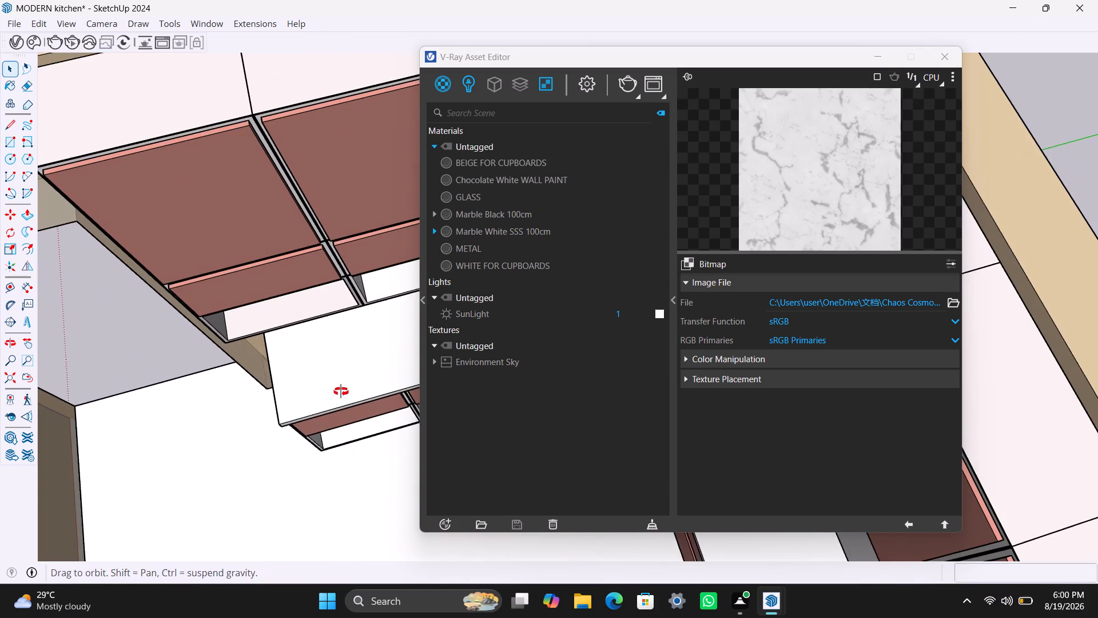
pyautogui.moveTo(341, 391); pyautogui.dragTo(332, 383, button='middle')
pyautogui.click(323, 378)
pyautogui.doubleClick(321, 385)
pyautogui.click(308, 391)
pyautogui.click(304, 399)
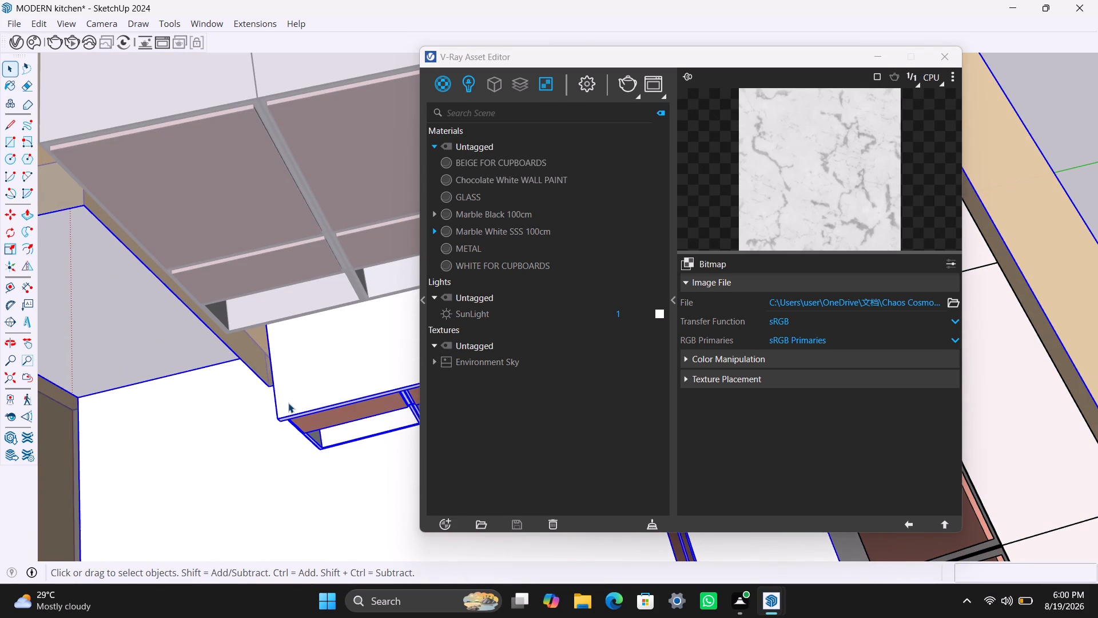
pyautogui.tripleClick(288, 403)
pyautogui.scroll(4, 294, 406)
pyautogui.click(295, 406)
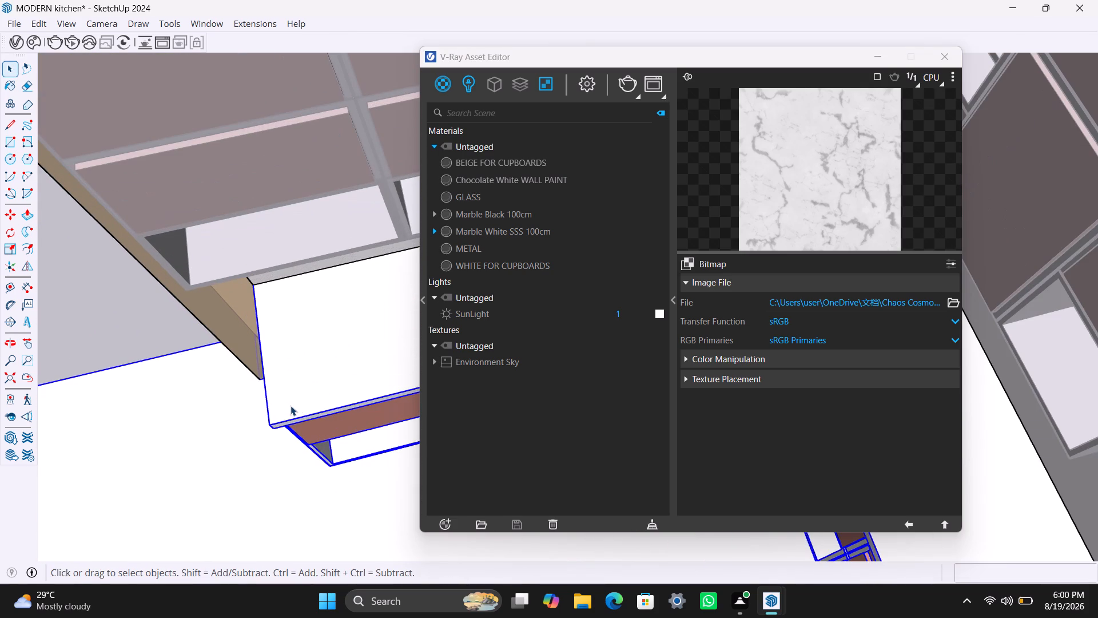
pyautogui.doubleClick(290, 406)
pyautogui.click(276, 409)
pyautogui.scroll(-1, 280, 406)
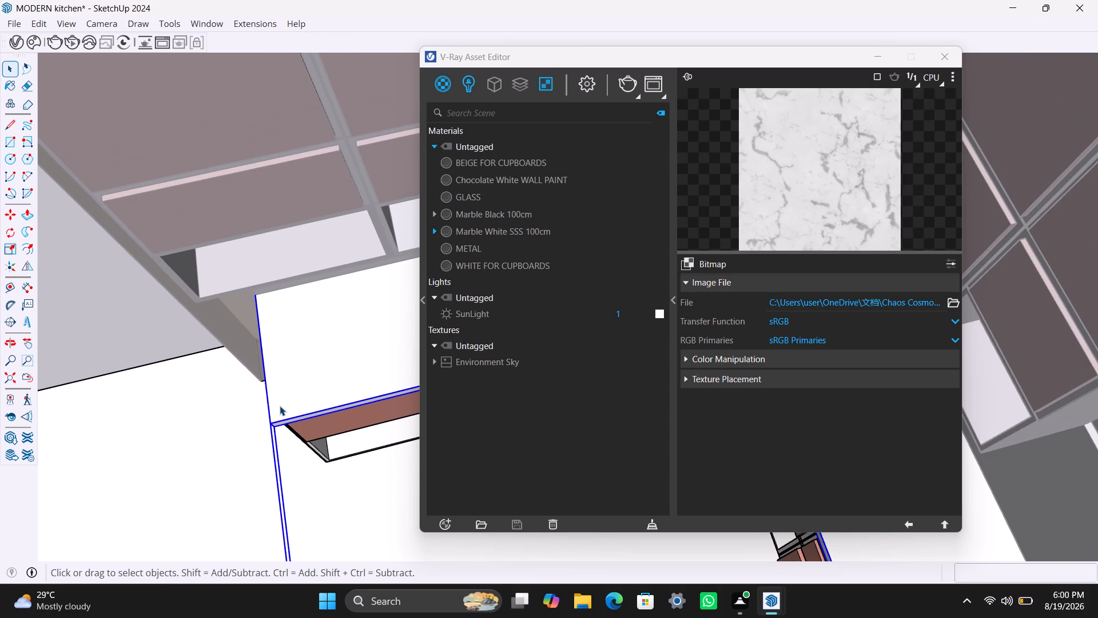
pyautogui.rightClick(509, 216)
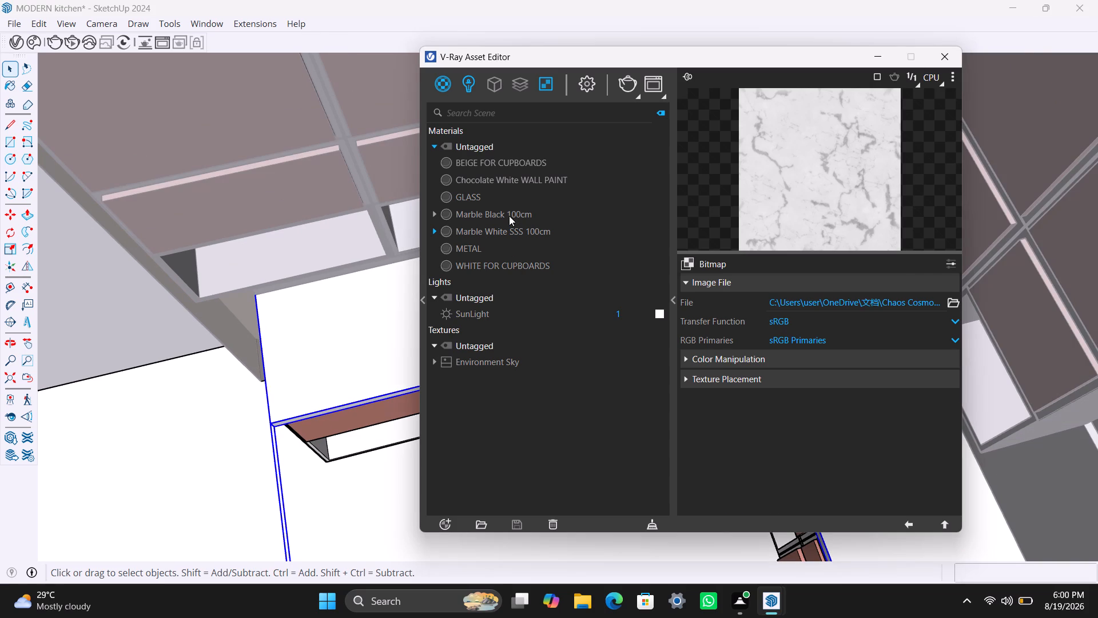
pyautogui.click(486, 229)
pyautogui.rightClick(486, 230)
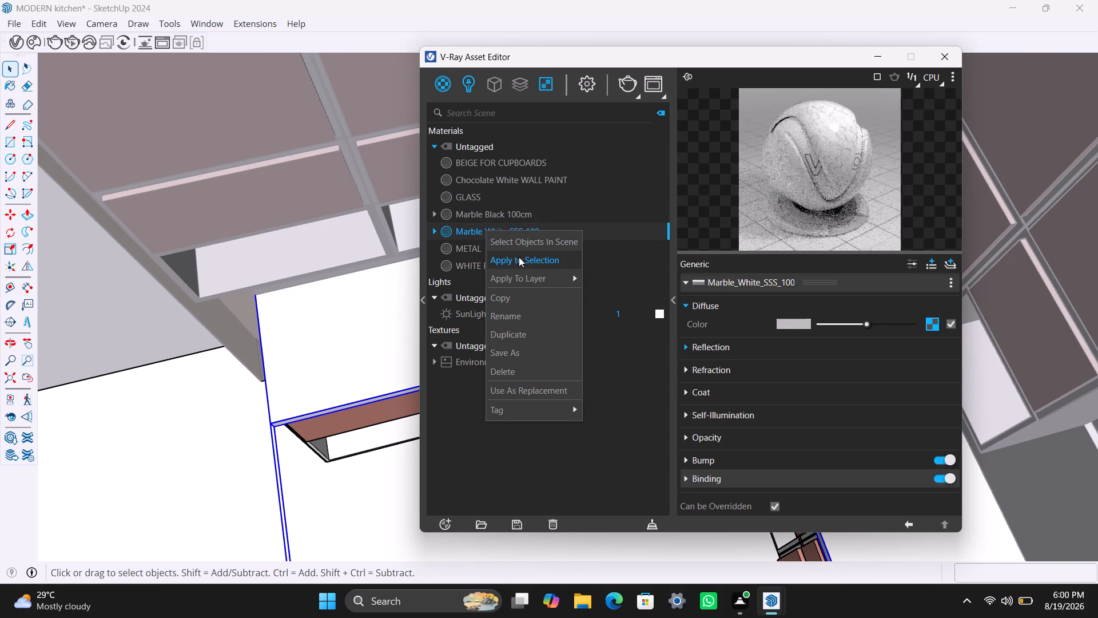
pyautogui.click(519, 257)
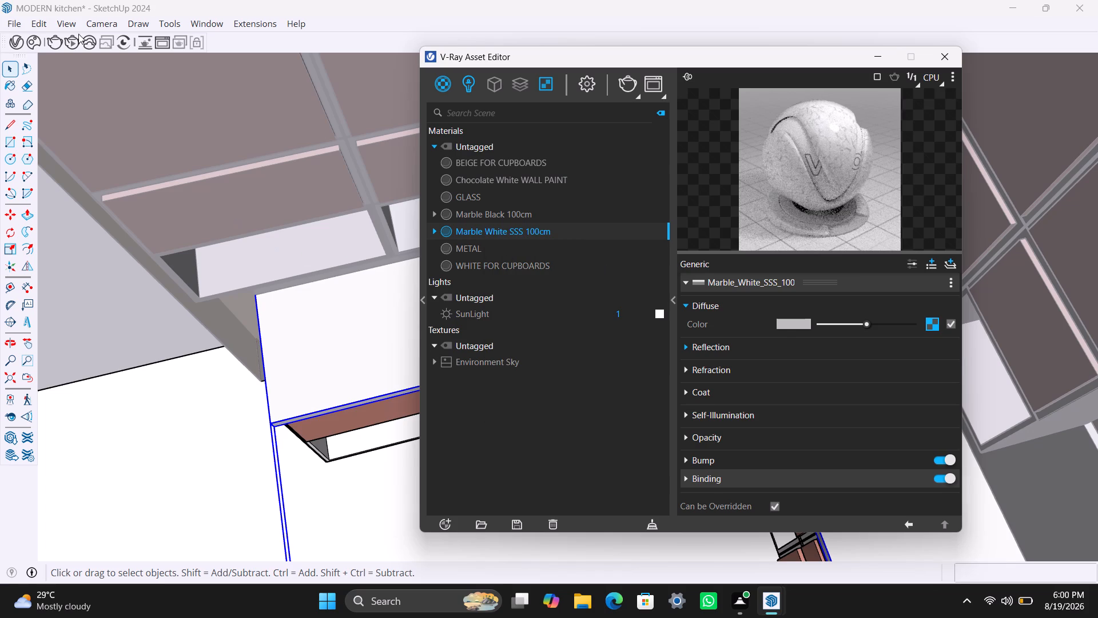
# Show the V-Ray Utilities and apply their second cubic texture projection to the selected worktop.
pyautogui.rightClick(344, 23)
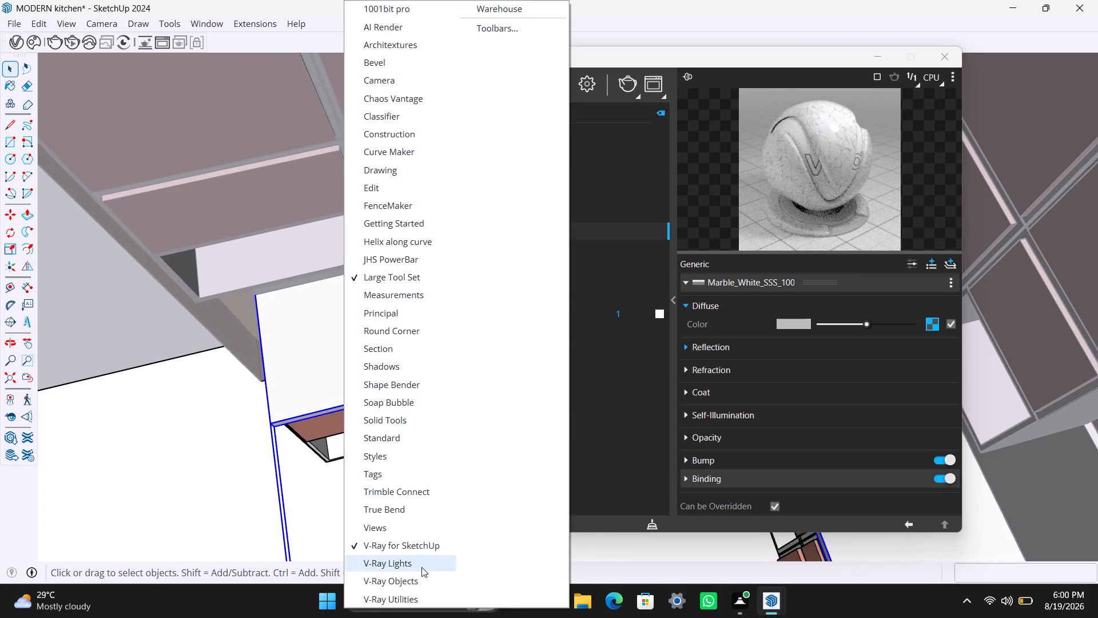
pyautogui.click(421, 592)
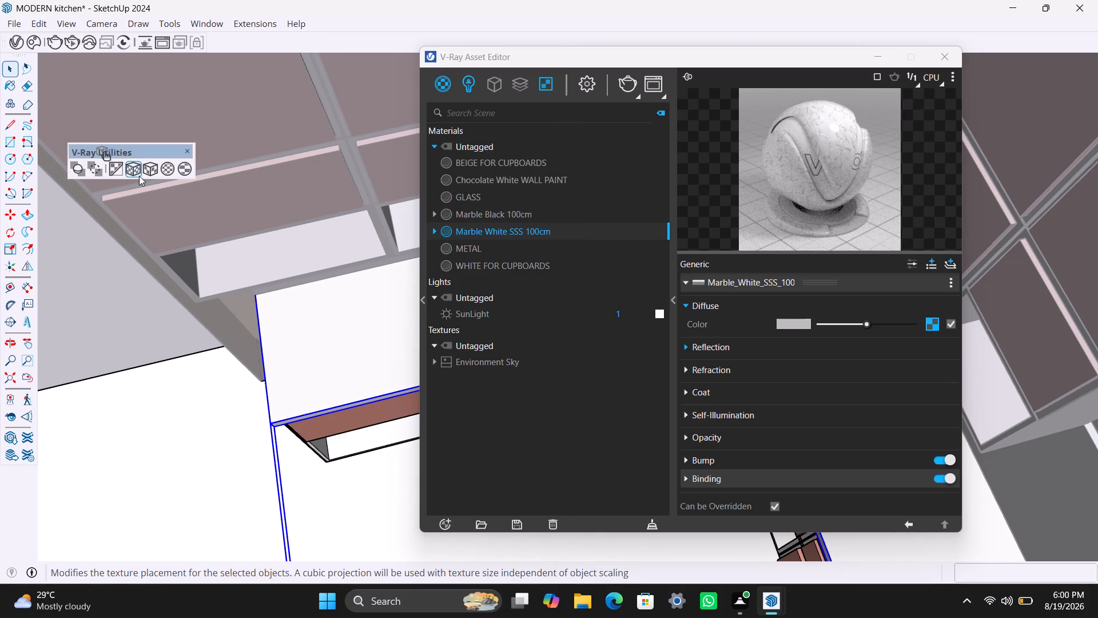
pyautogui.click(153, 163)
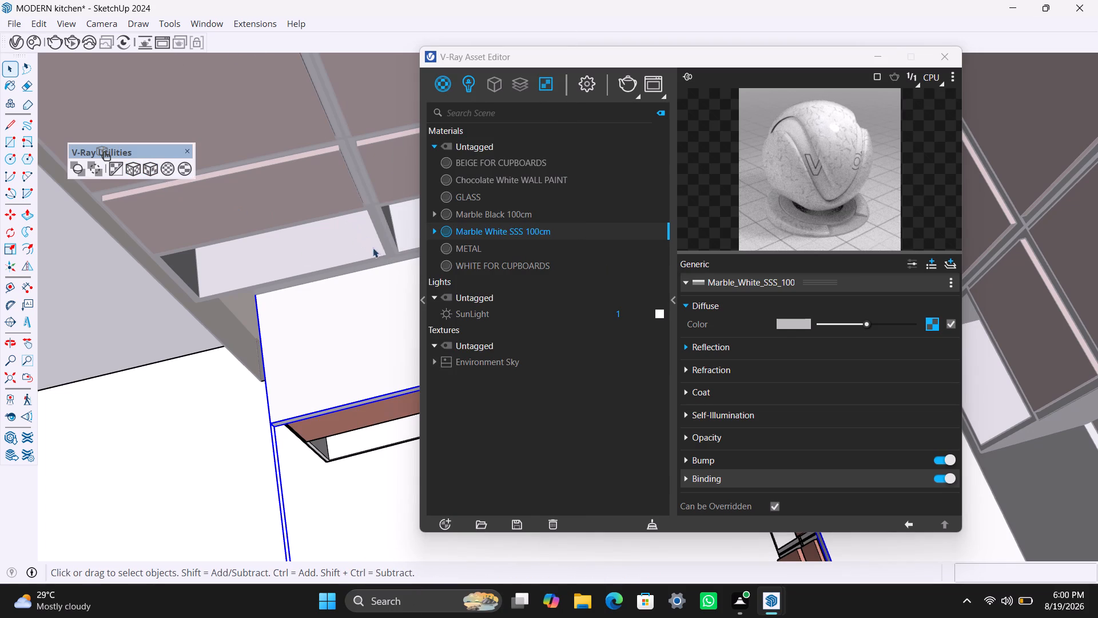
# Reapply Marble White SSS 100cm and the second cubic texture projection to the selected worktop.
pyautogui.rightClick(514, 231)
pyautogui.click(541, 263)
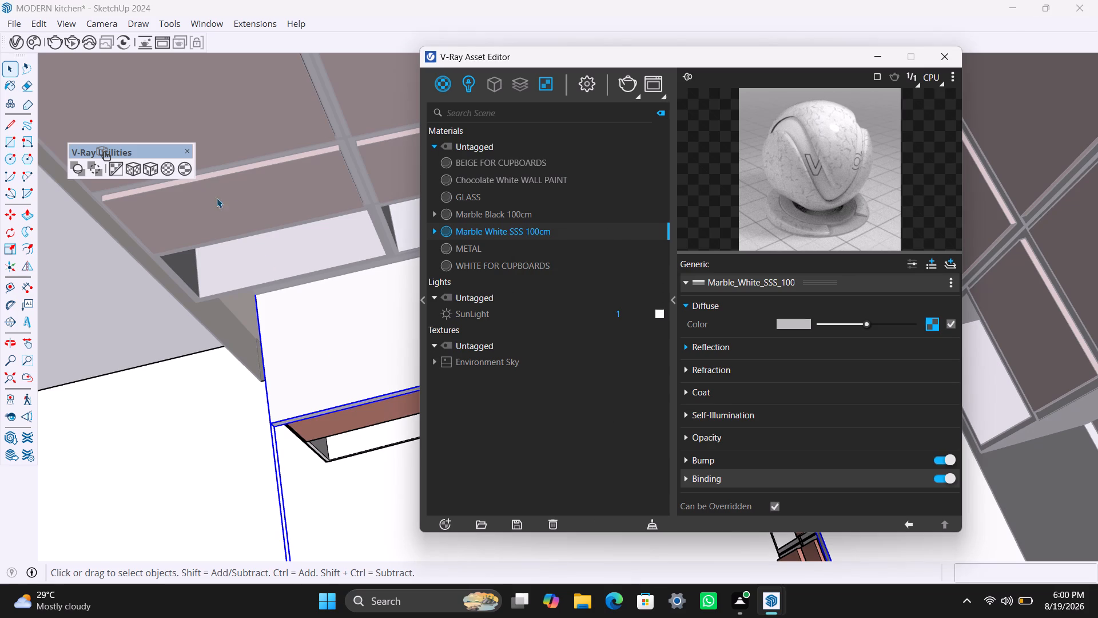
pyautogui.click(157, 167)
# Examine the worktop from above and from several sides of the kitchen, and leave the group being edited.
pyautogui.scroll(-13, 242, 360)
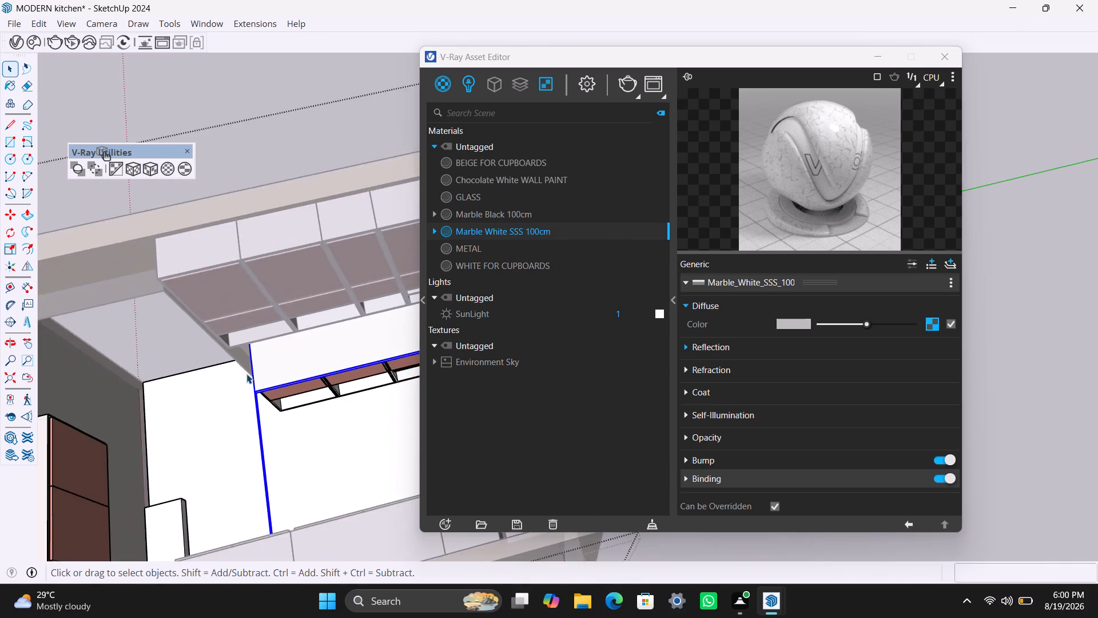
pyautogui.scroll(-4, 246, 374)
pyautogui.moveTo(254, 409); pyautogui.dragTo(351, 420, button='middle')
pyautogui.scroll(-9, 332, 431)
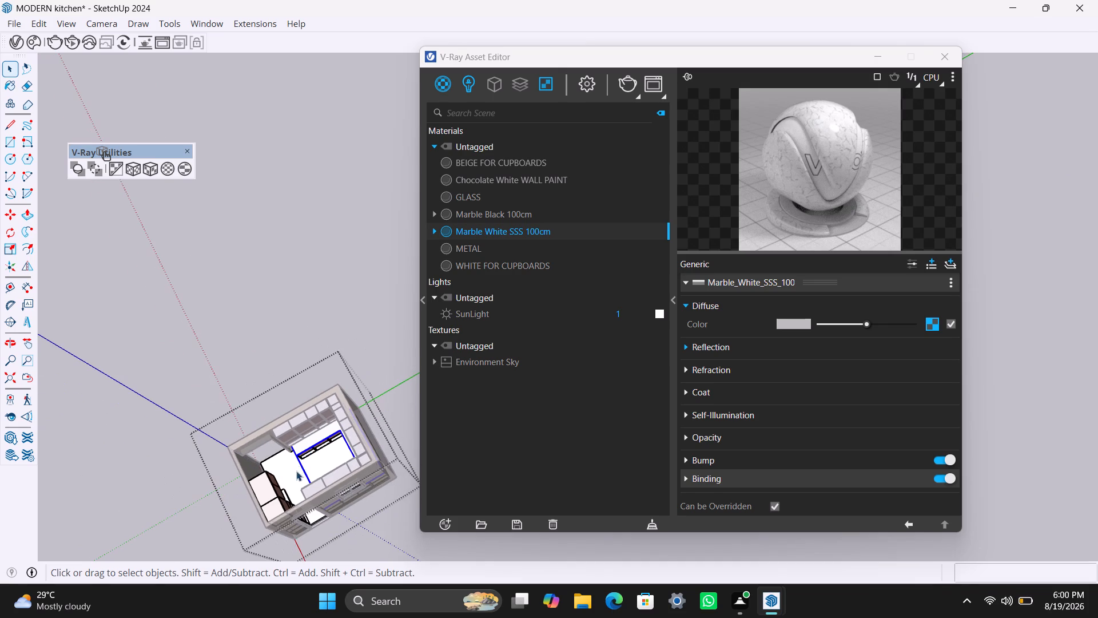
pyautogui.moveTo(274, 469); pyautogui.dragTo(281, 383, button='middle')
pyautogui.scroll(3, 274, 388)
pyautogui.moveTo(262, 439); pyautogui.dragTo(439, 465, button='middle')
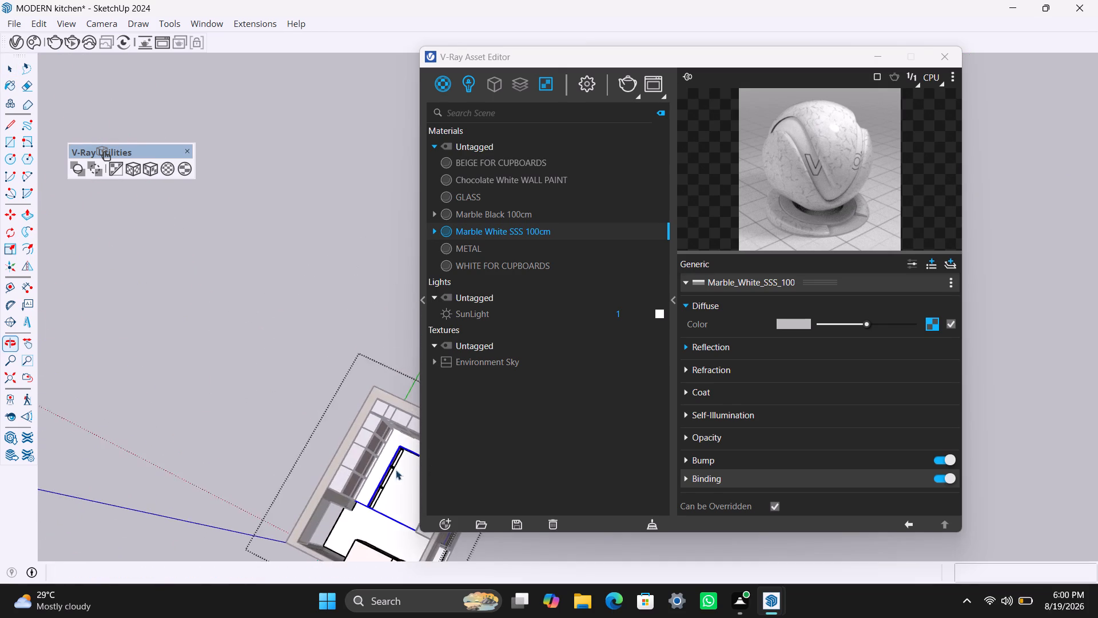
pyautogui.scroll(4, 347, 474)
pyautogui.keyDown('shift'); pyautogui.moveTo(349, 460); pyautogui.dragTo(176, 339, button='middle'); pyautogui.keyUp('shift')
pyautogui.scroll(3, 185, 364)
pyautogui.moveTo(201, 466); pyautogui.dragTo(361, 457, button='middle')
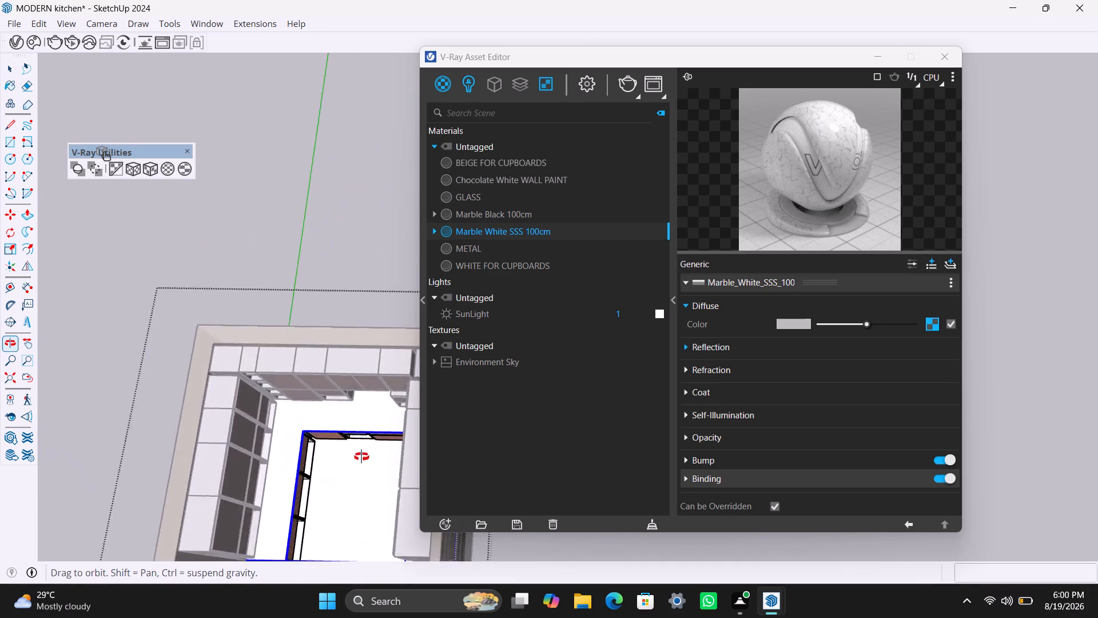
pyautogui.moveTo(361, 457); pyautogui.dragTo(381, 444, button='middle')
pyautogui.scroll(2, 279, 442)
pyautogui.keyDown('shift'); pyautogui.moveTo(329, 445); pyautogui.dragTo(138, 164, button='middle'); pyautogui.keyUp('shift')
pyautogui.scroll(2, 152, 264)
pyautogui.moveTo(134, 247); pyautogui.dragTo(169, 255, button='middle')
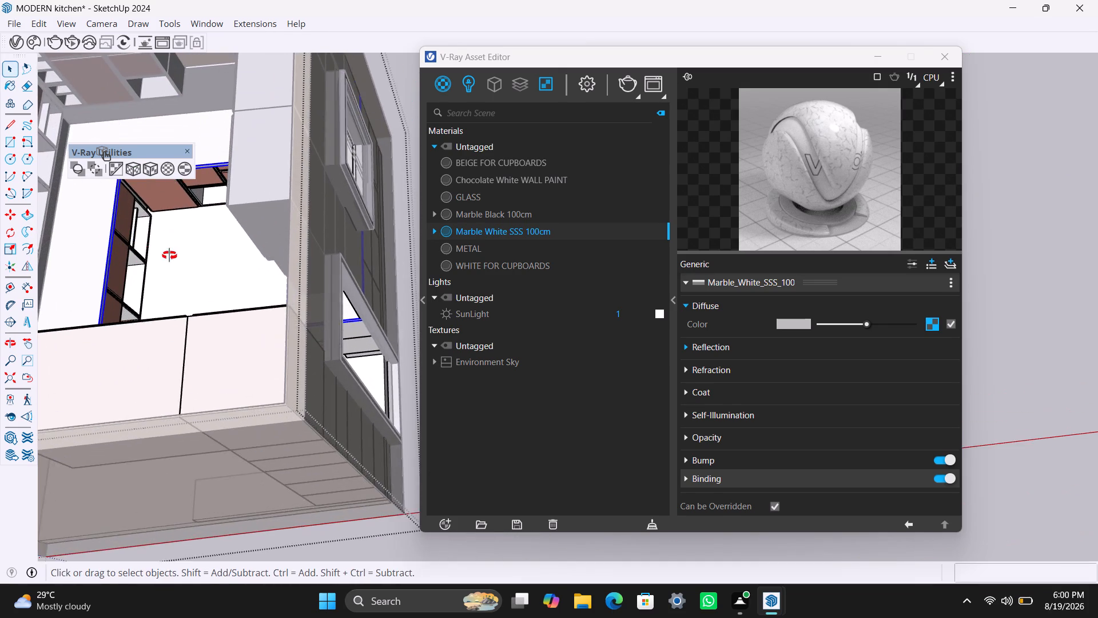
pyautogui.moveTo(169, 255); pyautogui.dragTo(212, 255, button='middle')
pyautogui.scroll(-5, 187, 283)
pyautogui.keyDown('shift'); pyautogui.moveTo(177, 314); pyautogui.dragTo(157, 323, button='middle'); pyautogui.keyUp('shift')
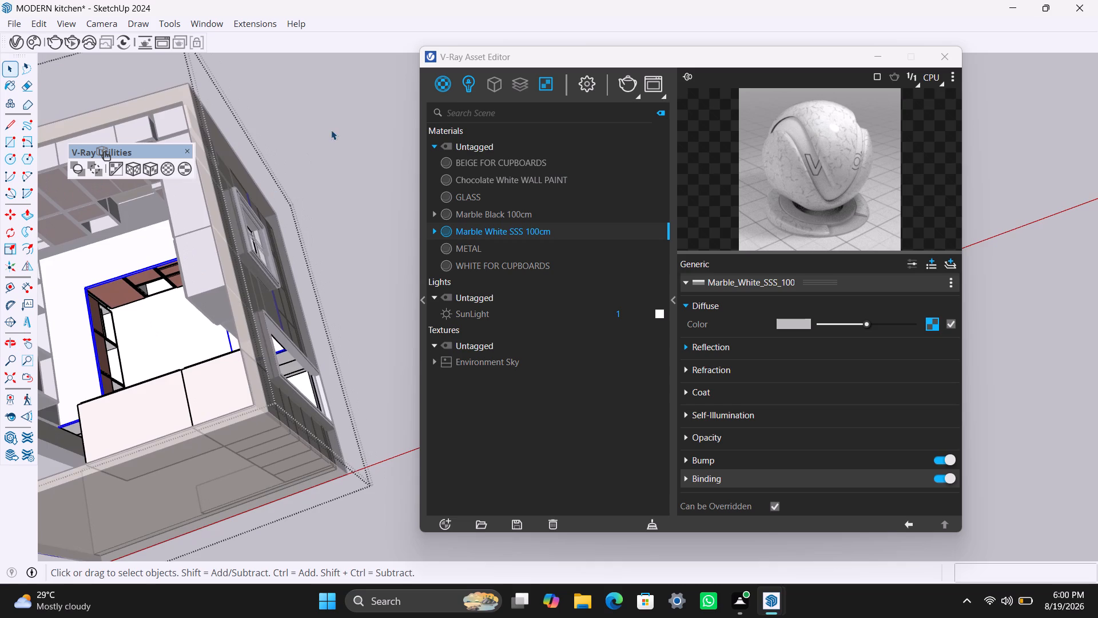
pyautogui.click(331, 130)
pyautogui.doubleClick(328, 140)
# Open the nested kitchen groups, select the whole worktop above the lower cupboards and apply Marble White SSS 100cm to the selection.
pyautogui.scroll(-5, 157, 294)
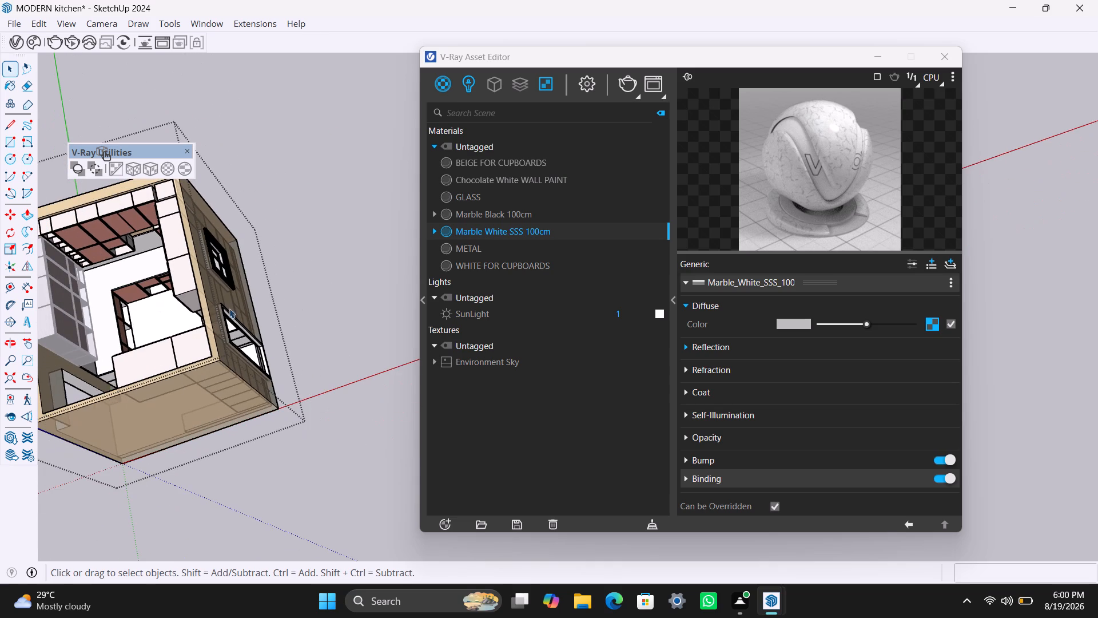
pyautogui.keyDown('shift'); pyautogui.moveTo(227, 314); pyautogui.dragTo(217, 312, button='middle'); pyautogui.keyUp('shift')
pyautogui.scroll(-5, 279, 229)
pyautogui.moveTo(134, 271); pyautogui.dragTo(189, 275, button='middle')
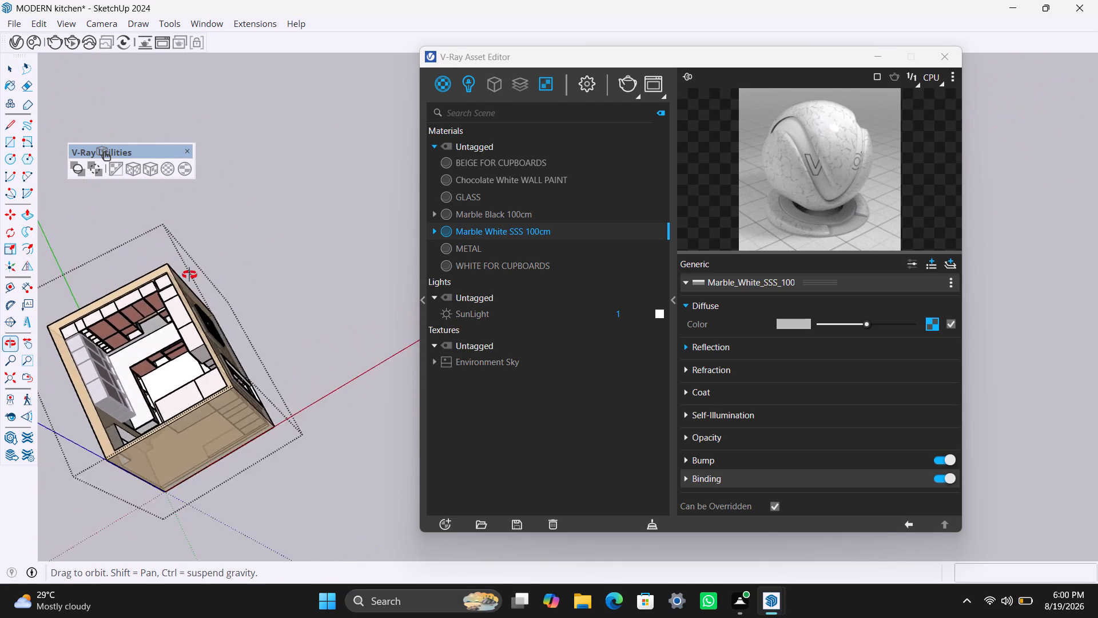
pyautogui.moveTo(189, 275); pyautogui.dragTo(0, 235, button='middle')
pyautogui.scroll(11, 253, 176)
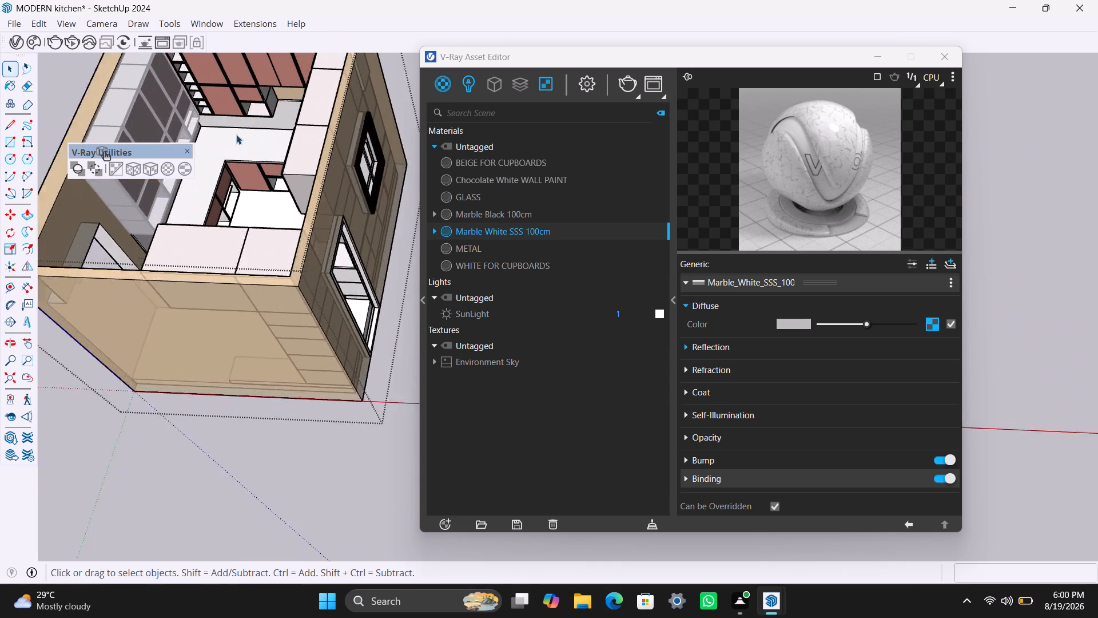
pyautogui.scroll(5, 236, 134)
pyautogui.moveTo(232, 150); pyautogui.dragTo(210, 104, button='middle')
pyautogui.scroll(4, 273, 104)
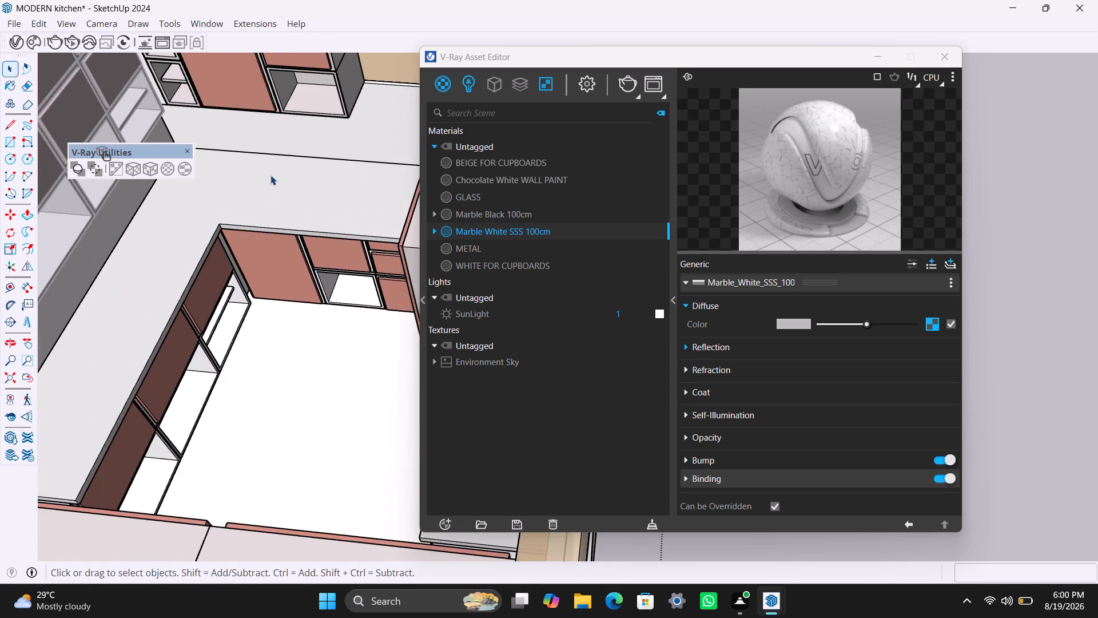
pyautogui.scroll(3, 270, 175)
pyautogui.click(298, 233)
pyautogui.tripleClick(298, 233)
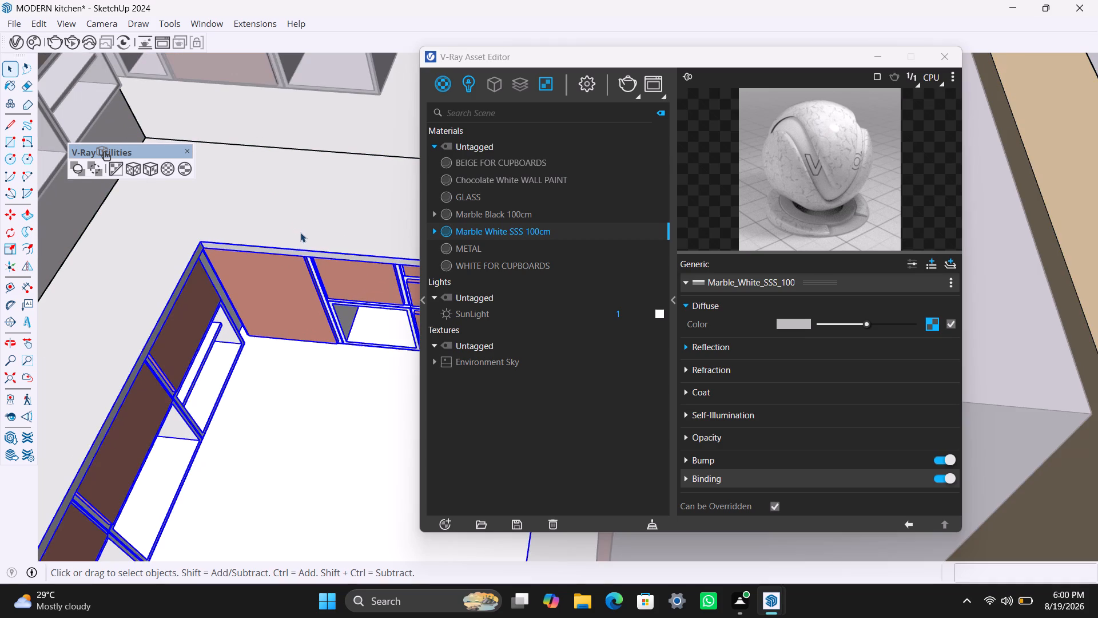
pyautogui.click(301, 232)
pyautogui.tripleClick(308, 224)
pyautogui.doubleClick(309, 222)
pyautogui.click(312, 220)
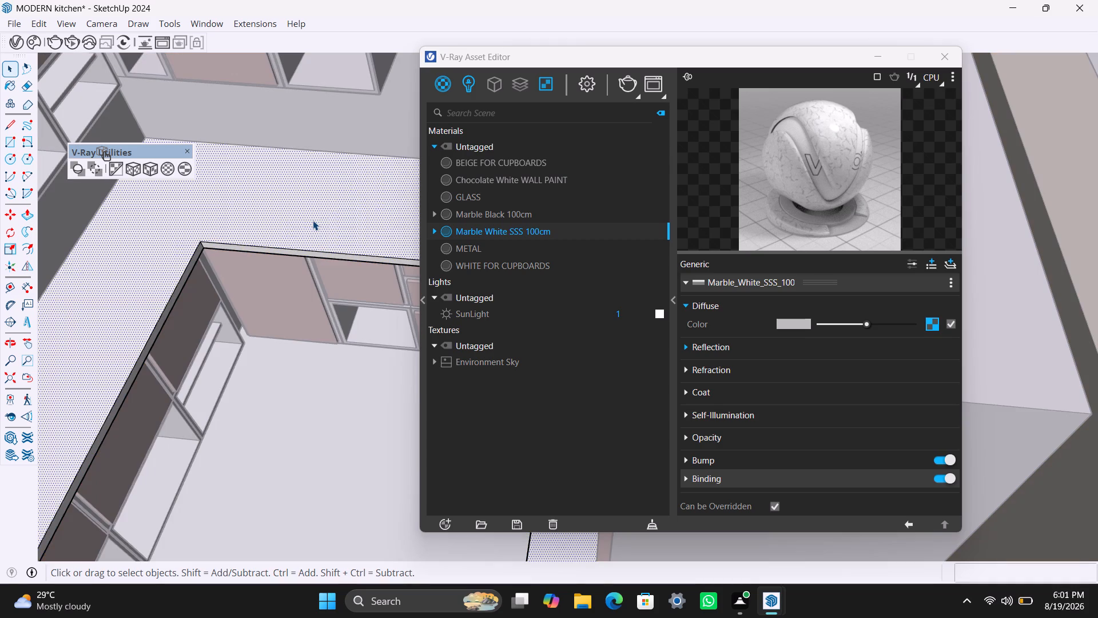
pyautogui.tripleClick(313, 220)
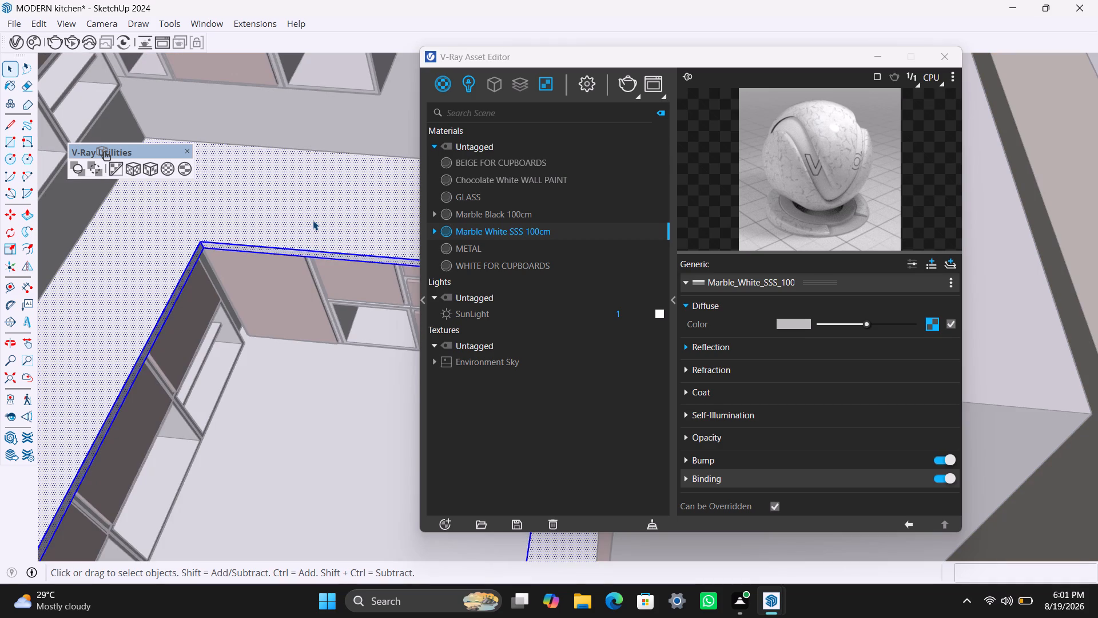
pyautogui.rightClick(502, 231)
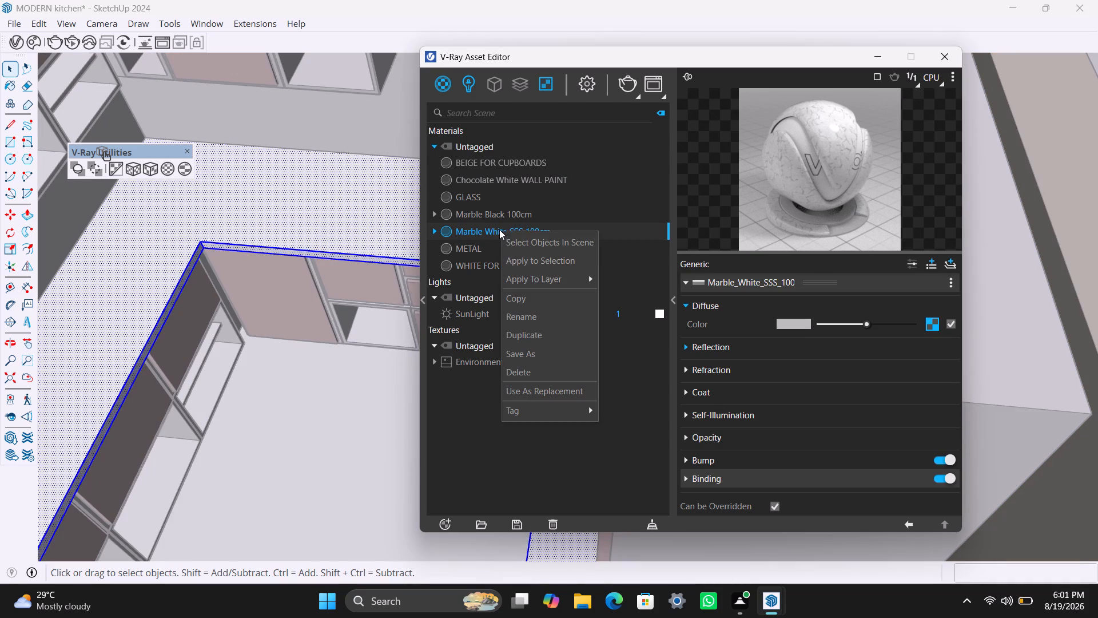
pyautogui.click(515, 260)
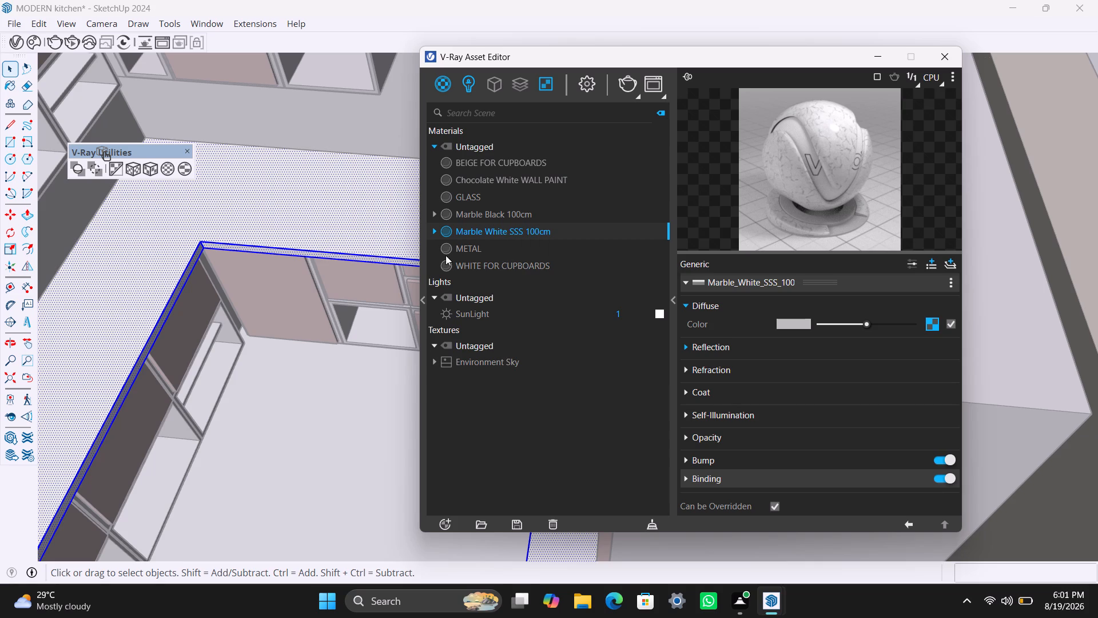
pyautogui.rightClick(491, 229)
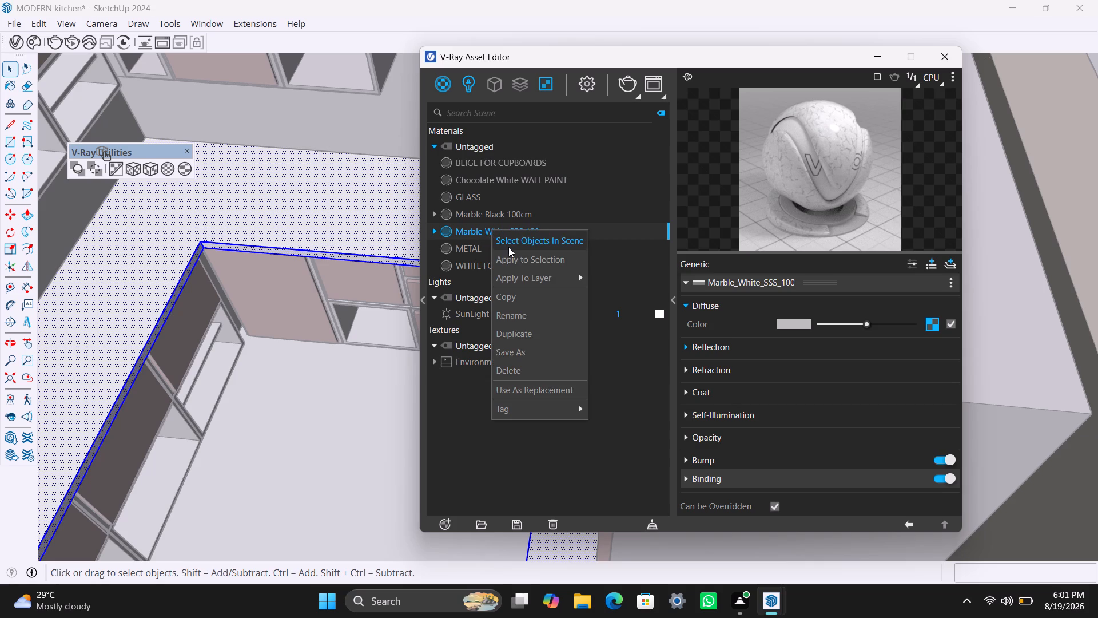
pyautogui.click(511, 253)
# Reselect the worktop, reapply Marble White SSS 100cm with the second cubic texture projection, and clear the selection.
pyautogui.tripleClick(337, 224)
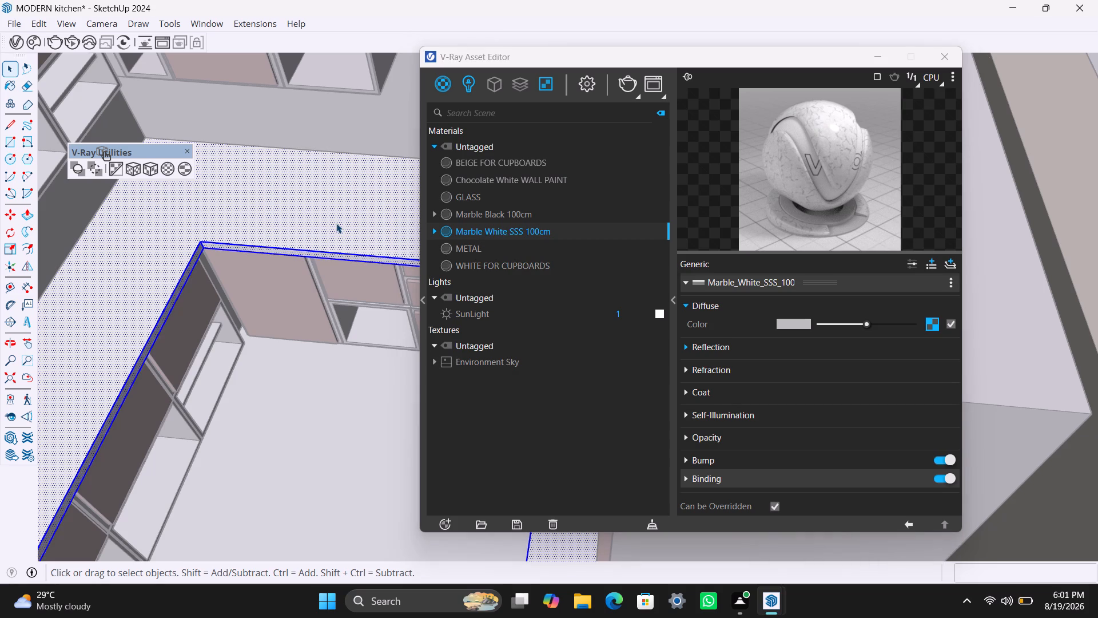
pyautogui.doubleClick(336, 223)
pyautogui.click(336, 220)
pyautogui.doubleClick(334, 215)
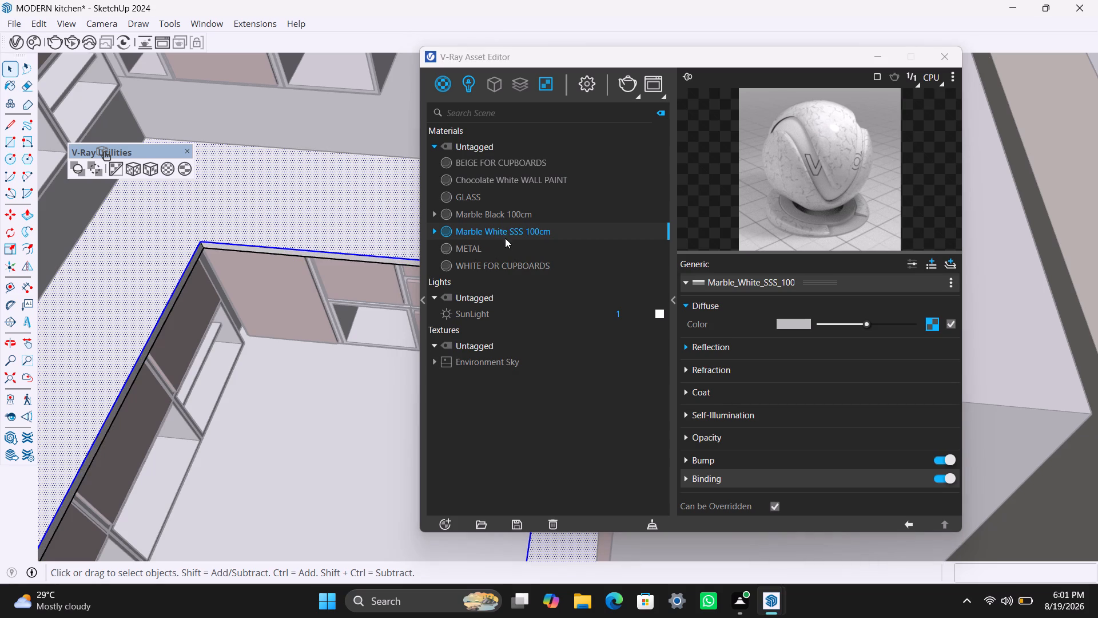
pyautogui.rightClick(506, 235)
pyautogui.click(531, 262)
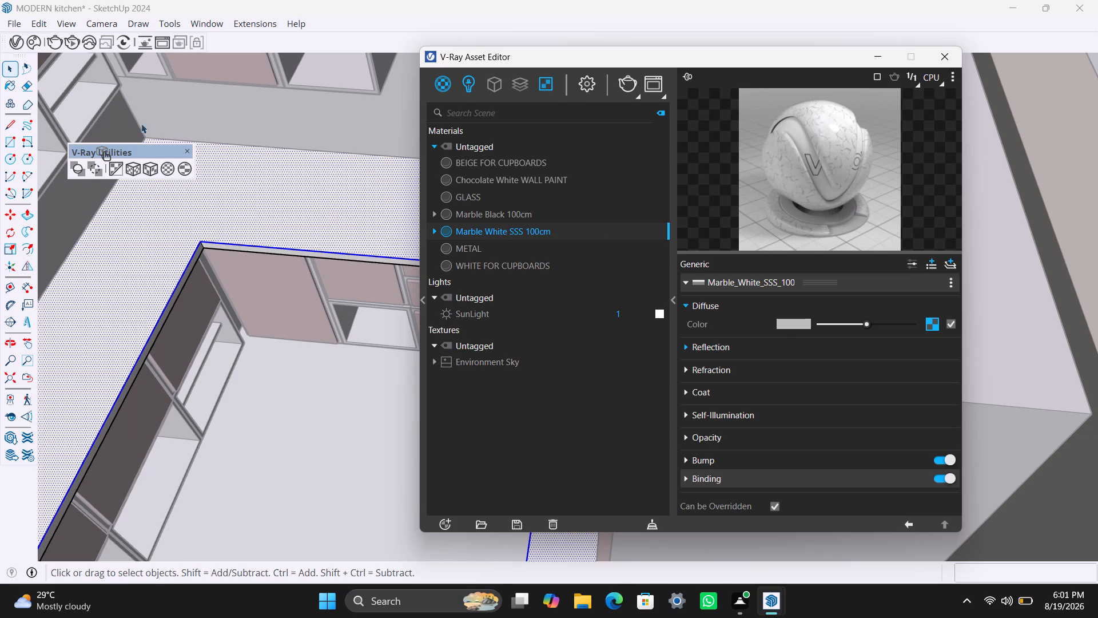
pyautogui.click(153, 169)
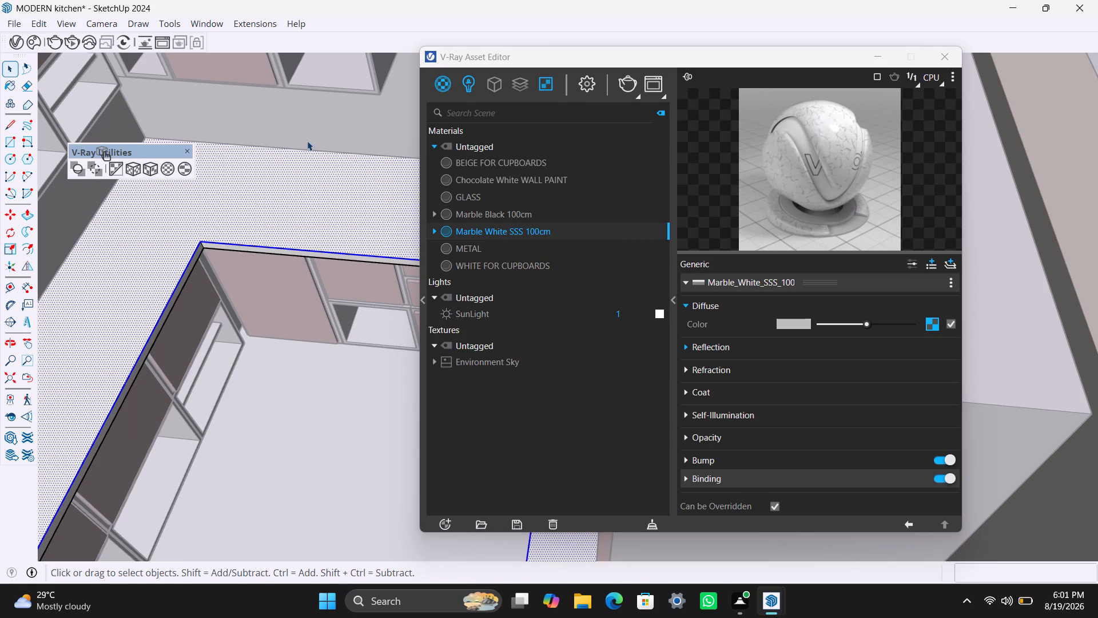
pyautogui.click(307, 141)
# Start a V-Ray render of the kitchen from above, check its early result and minimise the frame buffer.
pyautogui.scroll(-8, 277, 120)
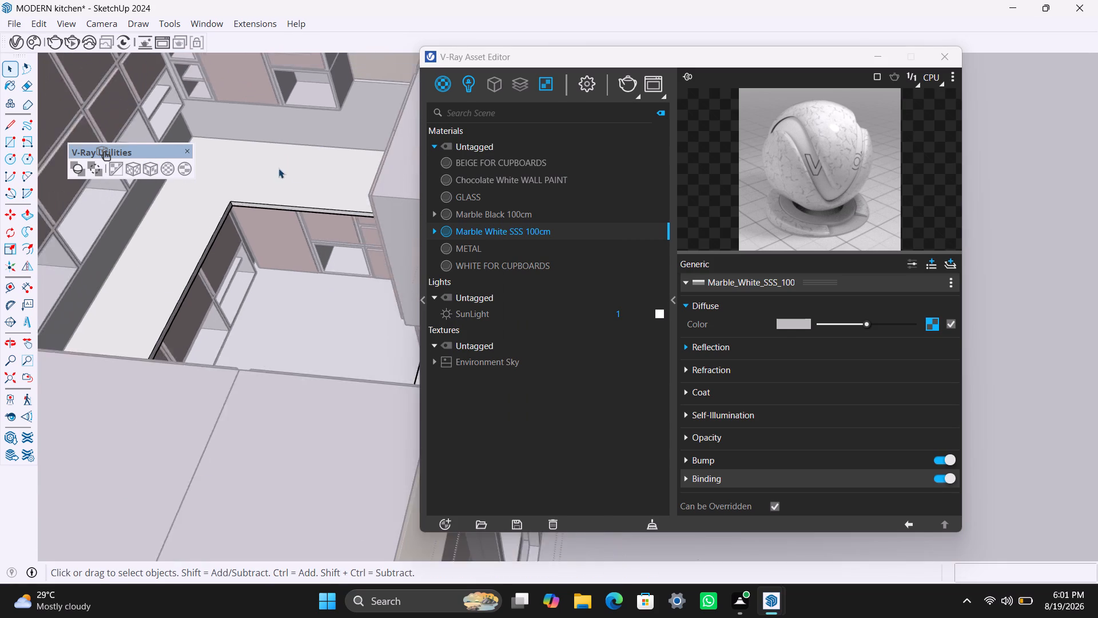
pyautogui.click(627, 83)
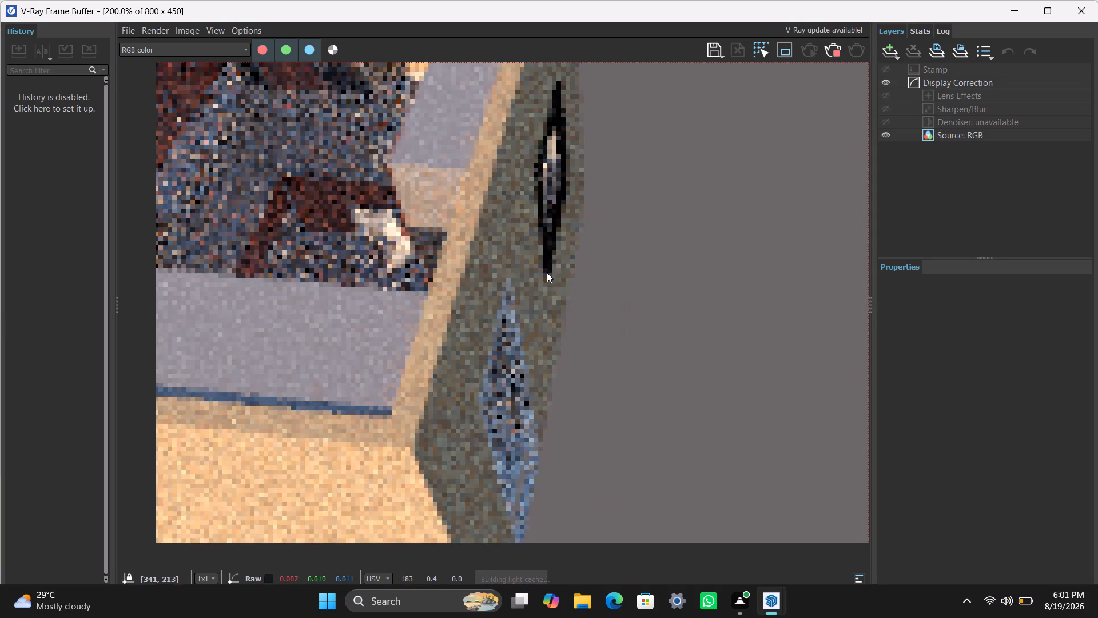
pyautogui.scroll(-2, 329, 257)
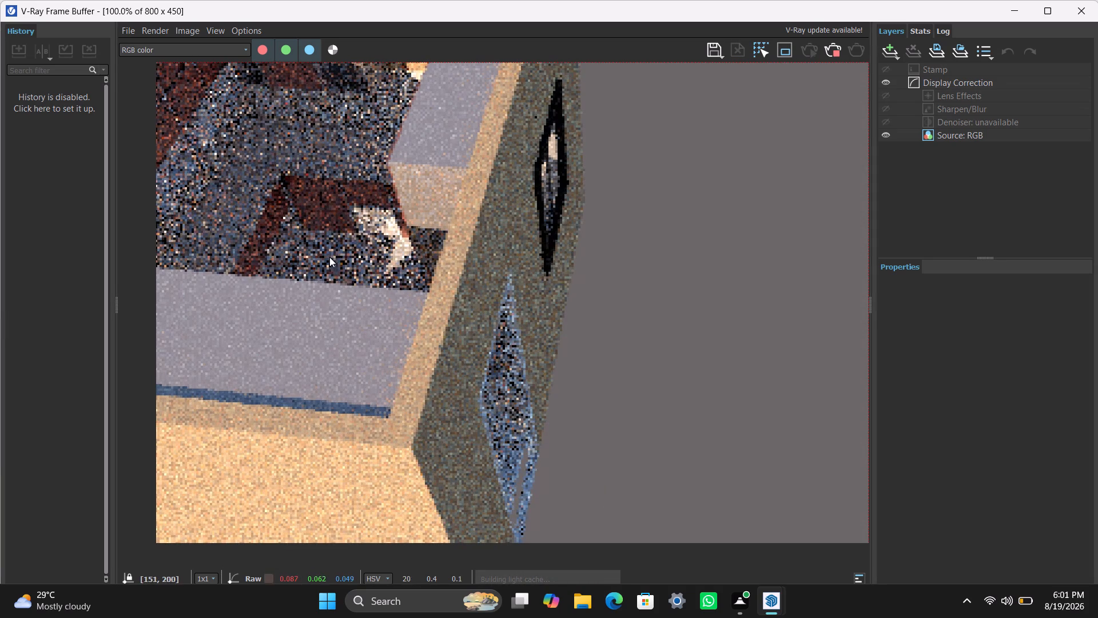
pyautogui.scroll(-1, 329, 257)
pyautogui.scroll(2, 468, 298)
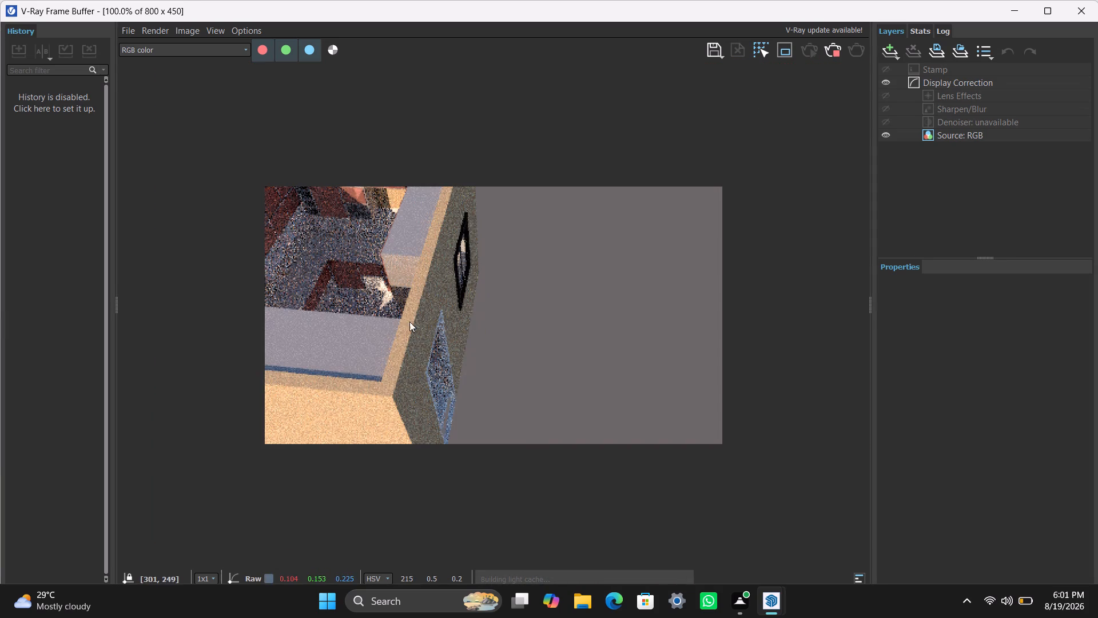
pyautogui.click(1008, 7)
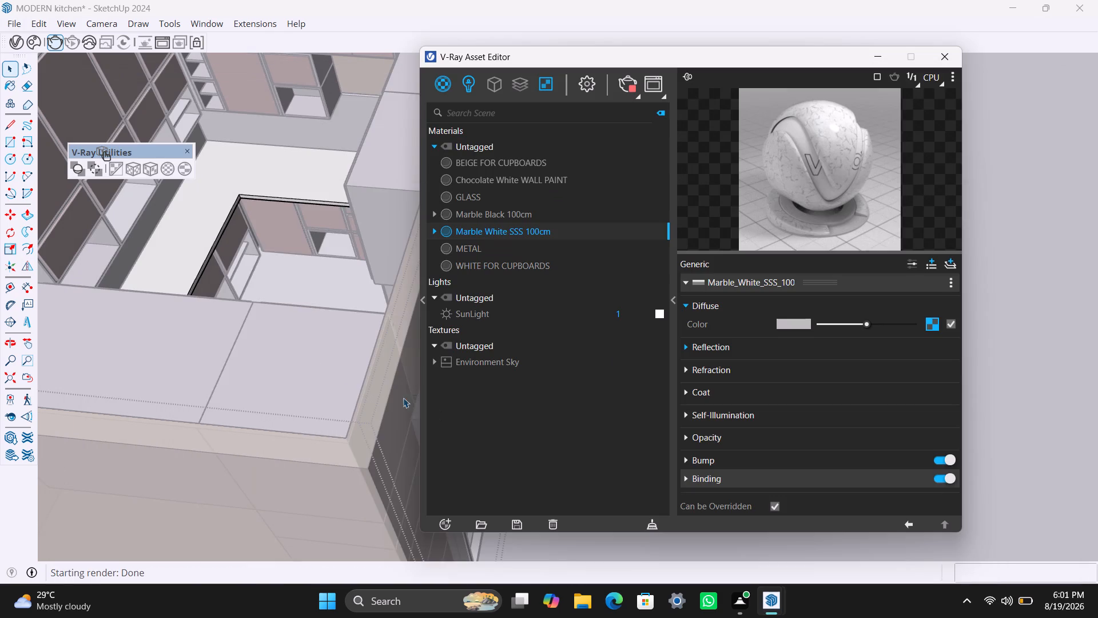
# Leave all the nested groups being edited and bring the whole kitchen back into view.
pyautogui.scroll(-10, 296, 349)
pyautogui.click(352, 70)
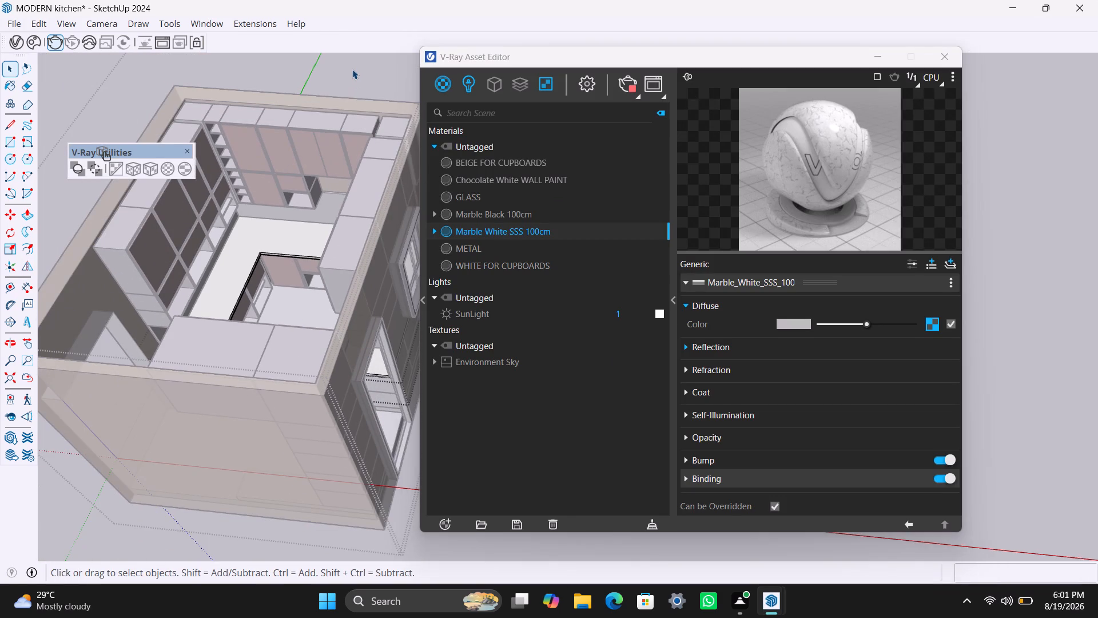
pyautogui.tripleClick(352, 69)
pyautogui.tripleClick(352, 69)
pyautogui.tripleClick(352, 69)
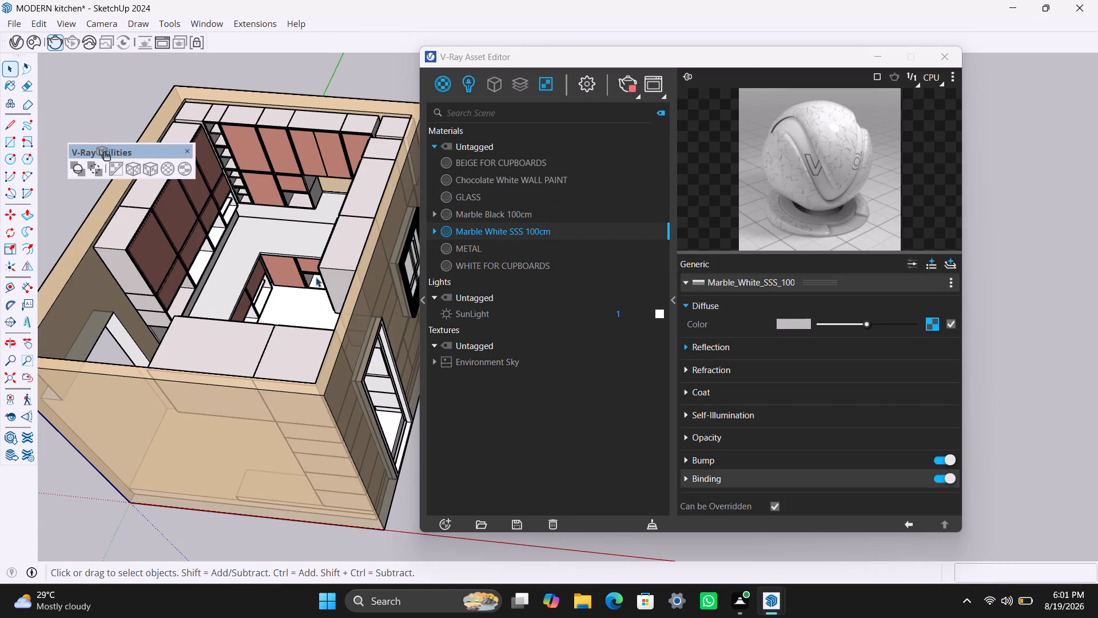
pyautogui.scroll(-4, 313, 287)
pyautogui.moveTo(283, 330); pyautogui.dragTo(367, 345, button='middle')
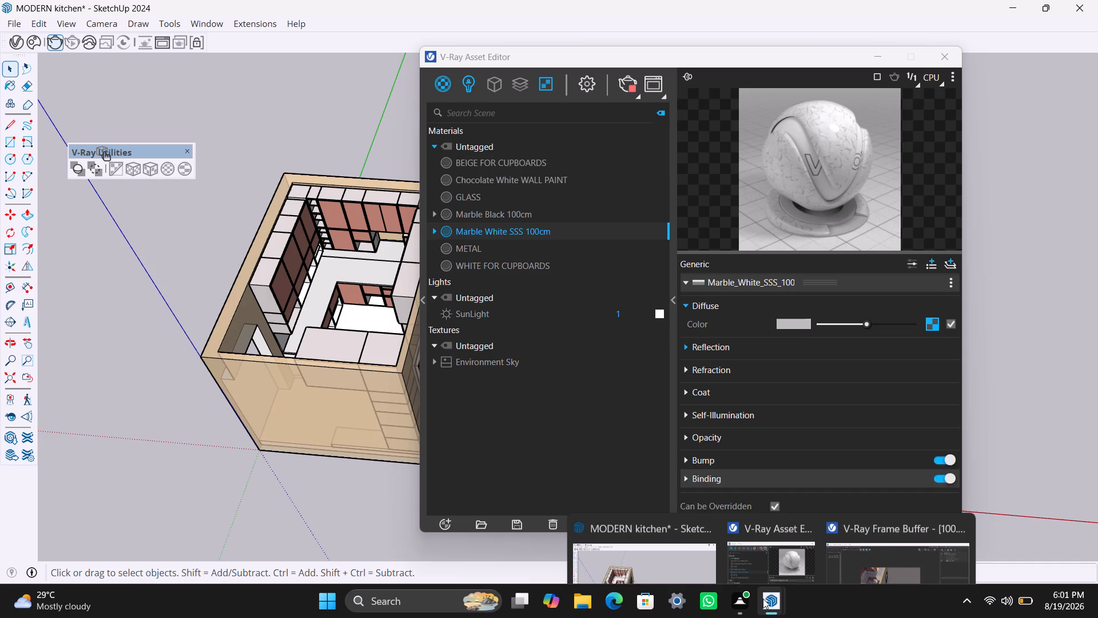
# Reopen the V-Ray Frame Buffer and examine the marble on the worktop in the render.
pyautogui.click(868, 541)
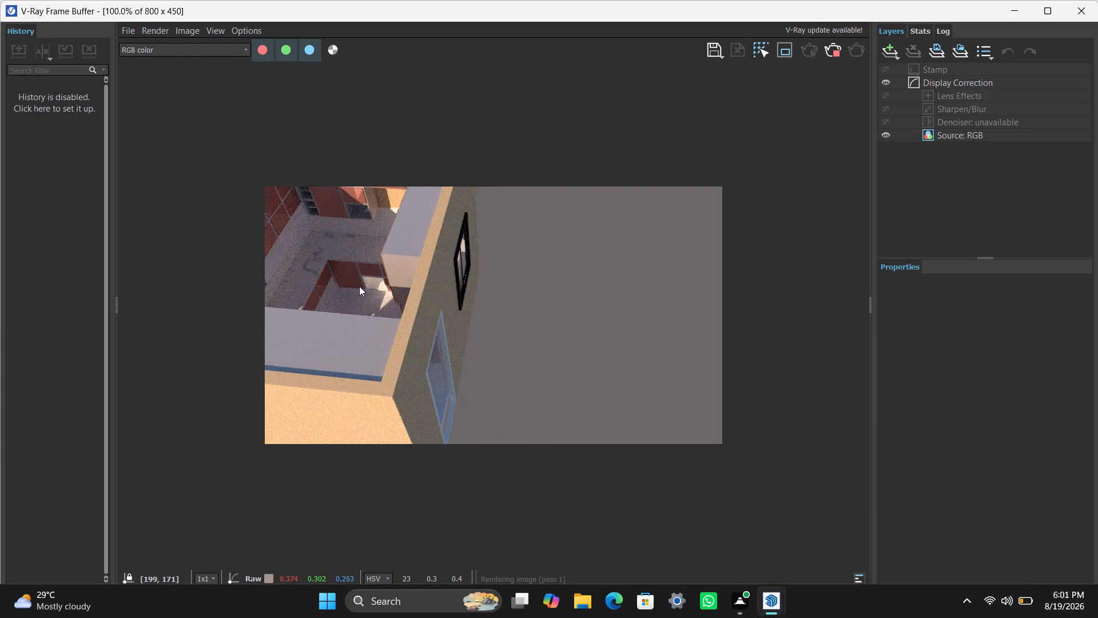
pyautogui.scroll(-1, 357, 289)
pyautogui.scroll(3, 356, 297)
pyautogui.scroll(-1, 405, 311)
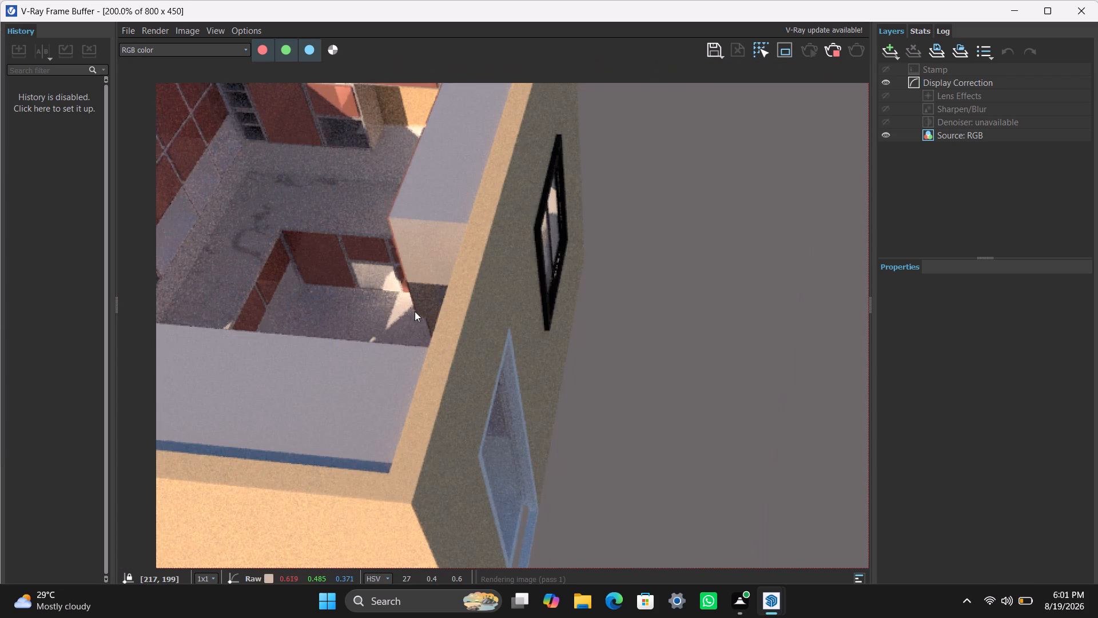
pyautogui.scroll(-1, 423, 311)
pyautogui.scroll(1, 463, 400)
pyautogui.scroll(-1, 463, 400)
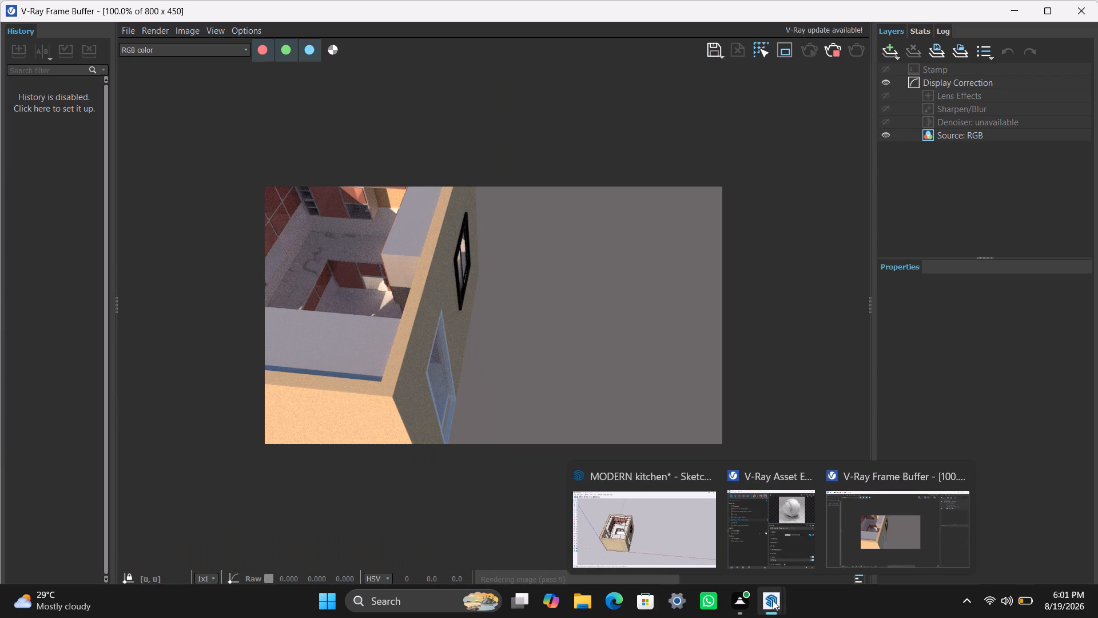
# Stop the render and minimise both the V-Ray Frame Buffer and the Asset Editor.
pyautogui.click(676, 549)
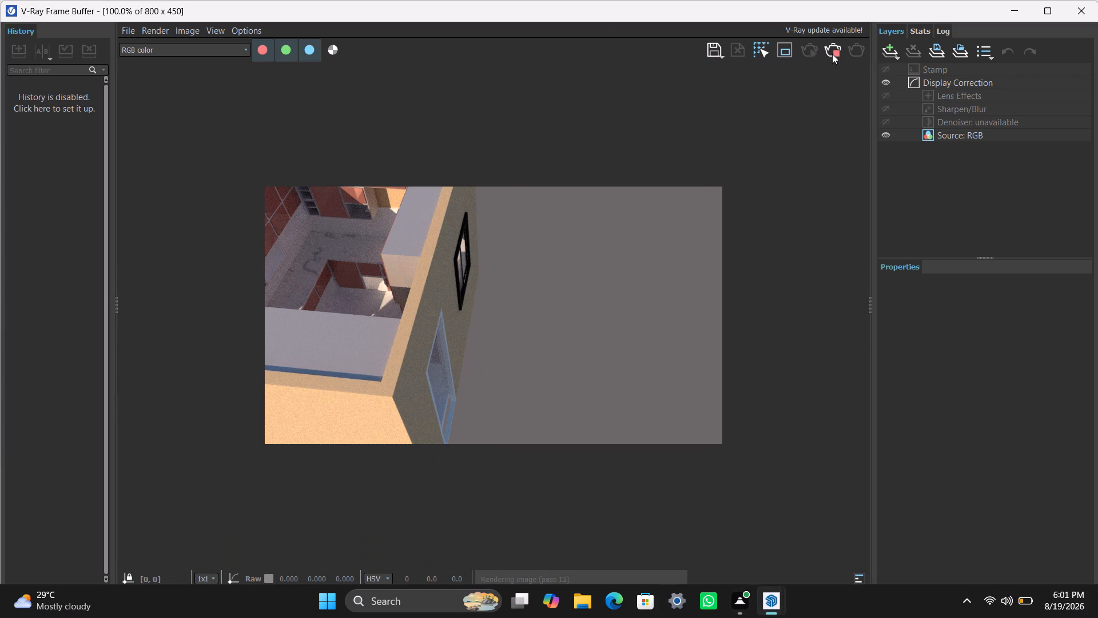
pyautogui.click(835, 51)
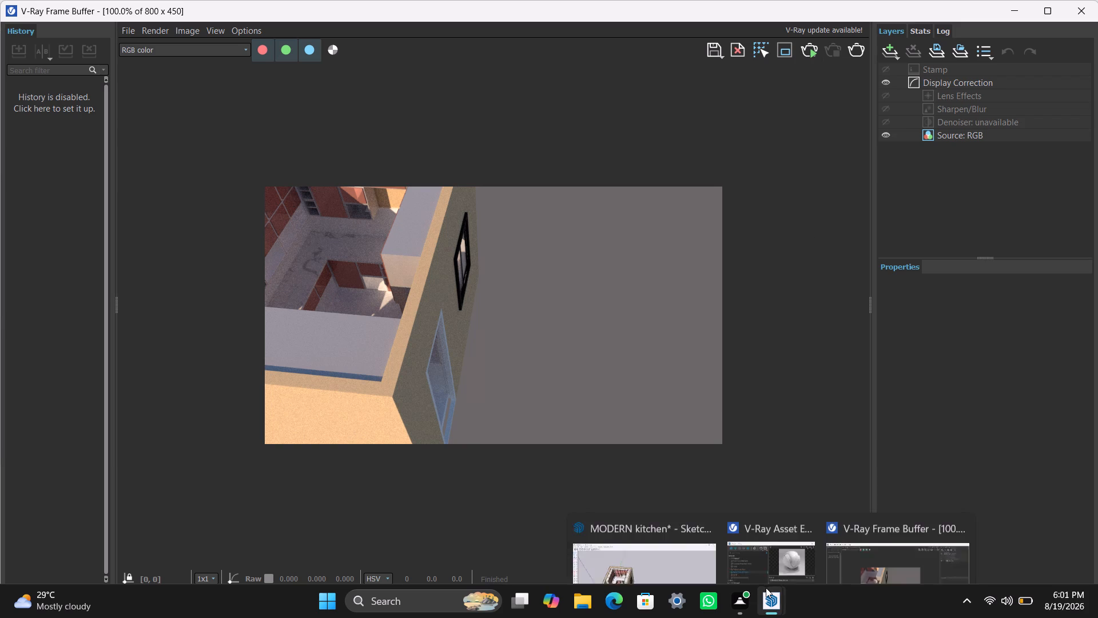
pyautogui.click(667, 526)
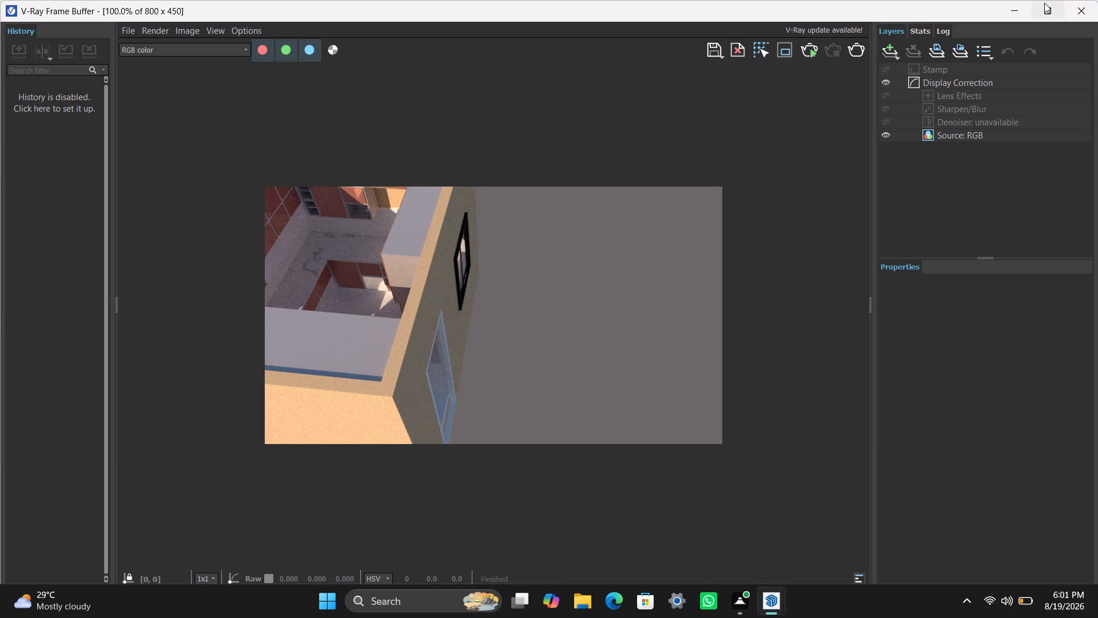
pyautogui.click(1024, 6)
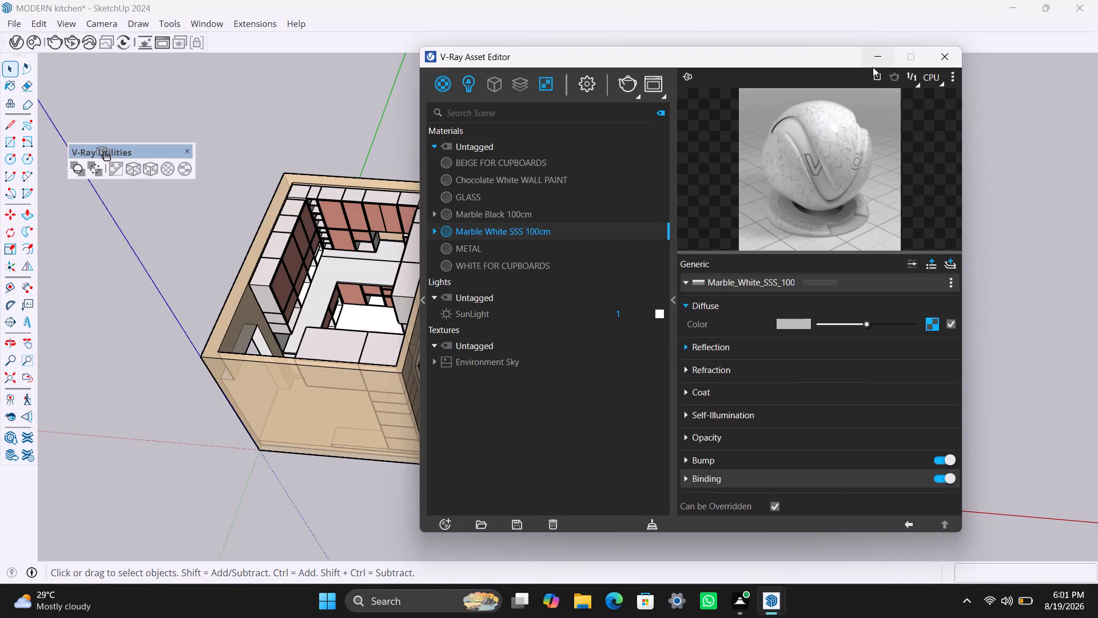
pyautogui.click(873, 67)
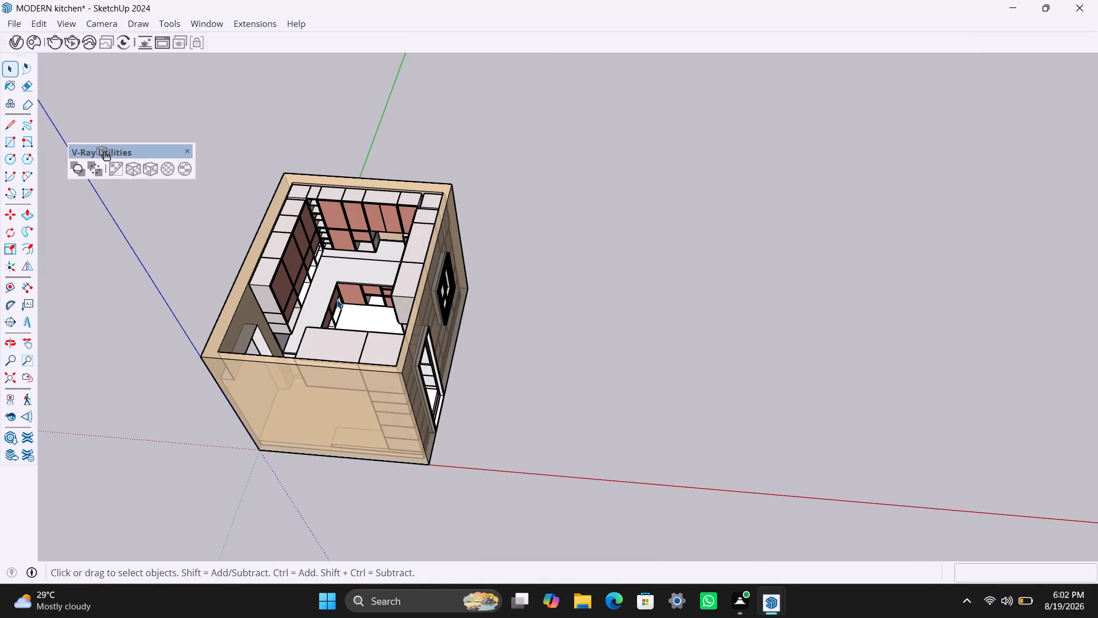
# Open the kitchen's outer group for editing and select the nested room group that contains the floor.
pyautogui.scroll(3, 336, 278)
pyautogui.scroll(1, 386, 311)
pyautogui.moveTo(387, 312); pyautogui.dragTo(423, 242, button='middle')
pyautogui.scroll(7, 396, 279)
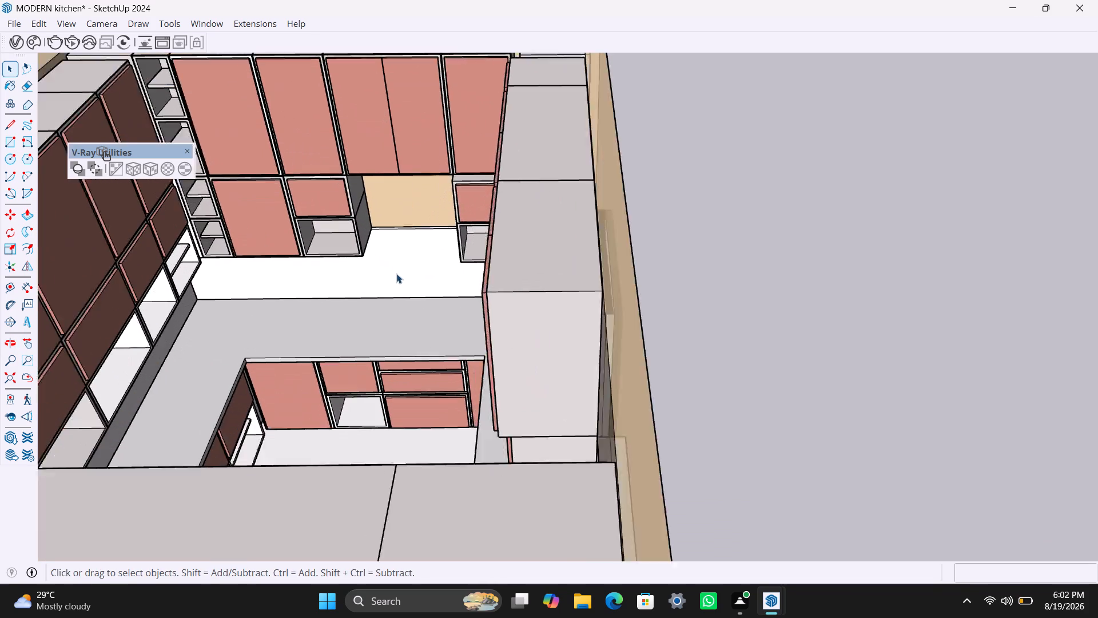
pyautogui.moveTo(393, 298); pyautogui.dragTo(336, 373, button='middle')
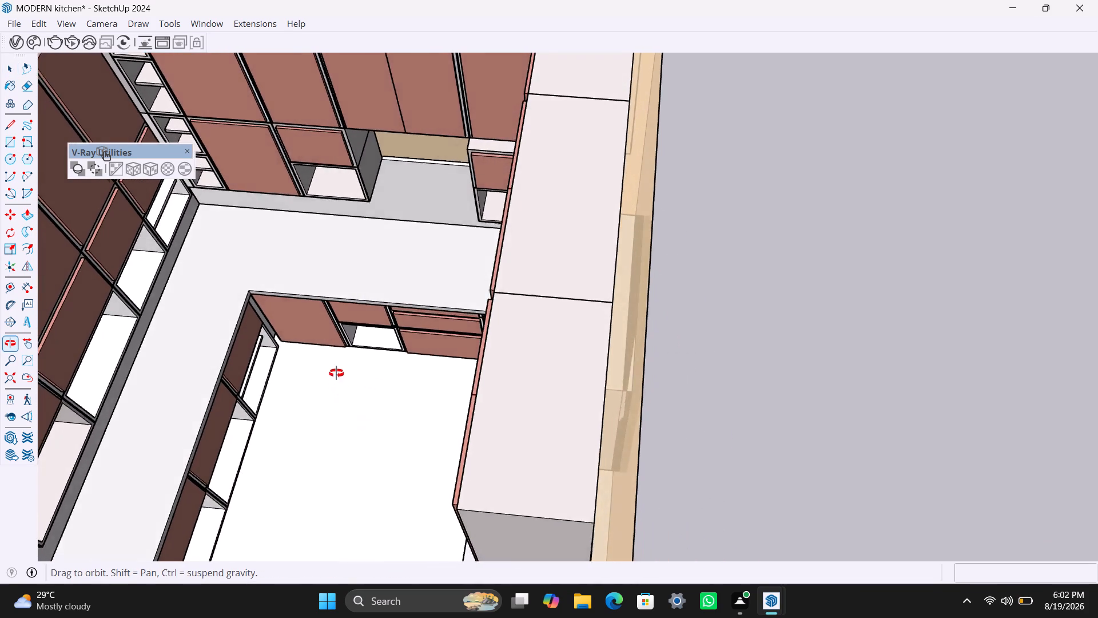
pyautogui.moveTo(336, 373); pyautogui.dragTo(331, 354, button='middle')
pyautogui.click(339, 417)
pyautogui.scroll(-9, 349, 453)
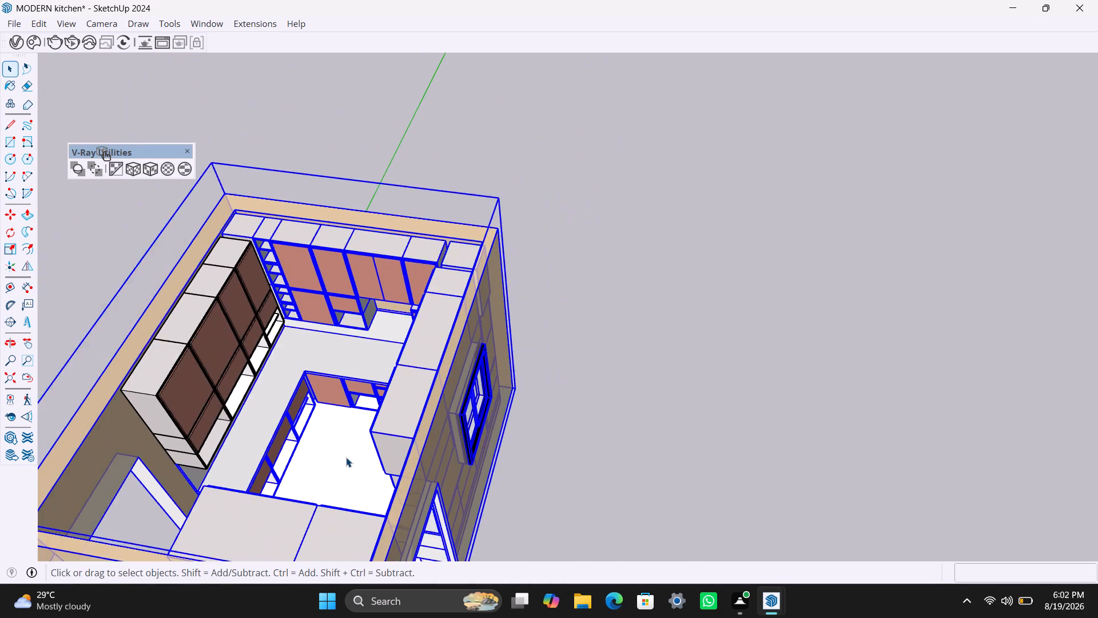
pyautogui.tripleClick(346, 457)
pyautogui.tripleClick(346, 457)
pyautogui.click(346, 457)
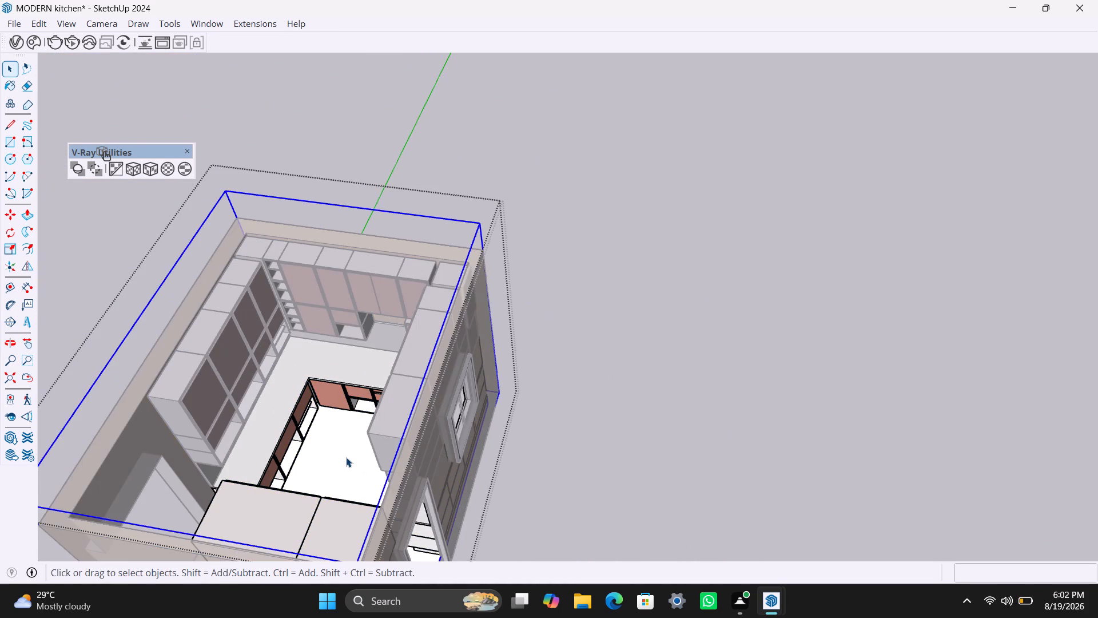
# Open the floor's group through the doorway and select the floor face with its edges.
pyautogui.scroll(-3, 341, 456)
pyautogui.moveTo(336, 458); pyautogui.dragTo(200, 248, button='middle')
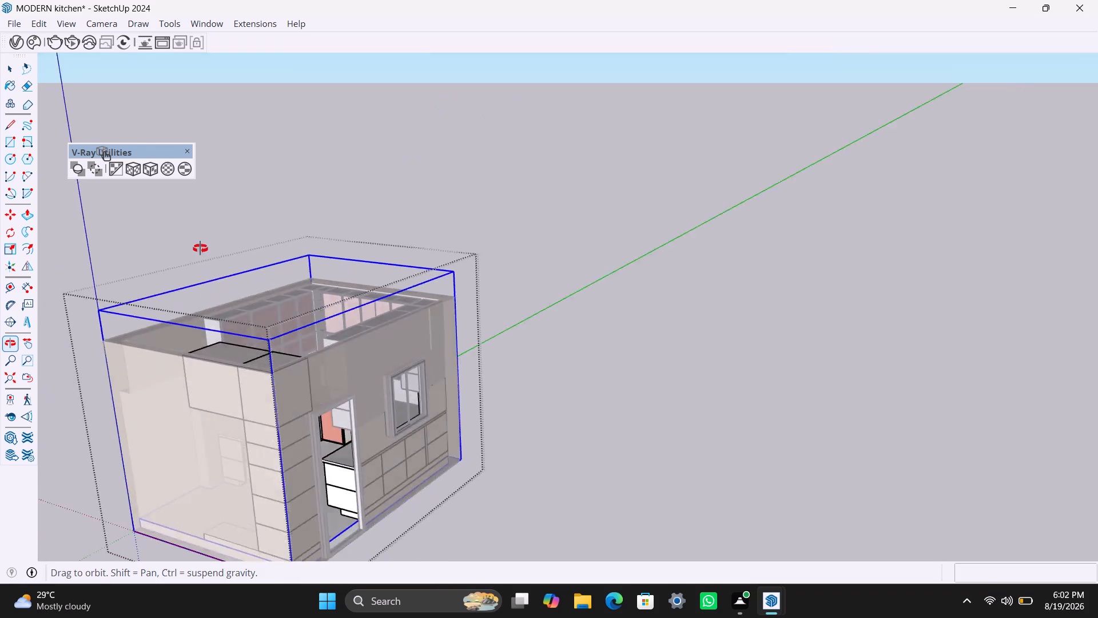
pyautogui.moveTo(200, 248); pyautogui.dragTo(172, 243, button='middle')
pyautogui.scroll(3, 337, 551)
pyautogui.moveTo(328, 536); pyautogui.dragTo(160, 553, button='middle')
pyautogui.scroll(1, 273, 420)
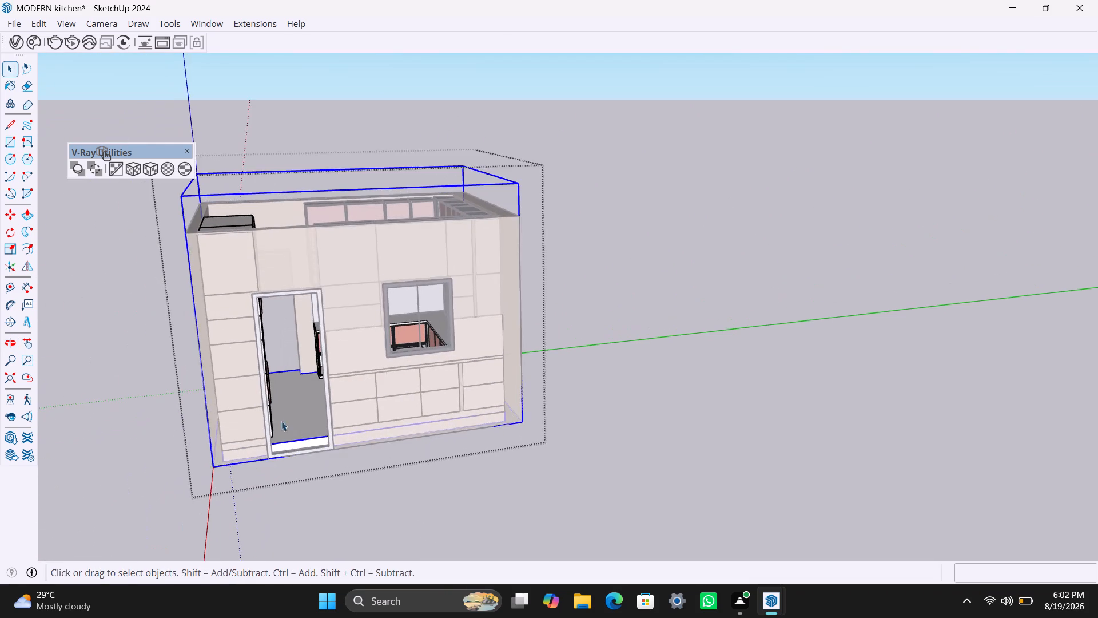
pyautogui.moveTo(296, 436); pyautogui.dragTo(280, 535, button='middle')
pyautogui.scroll(7, 309, 450)
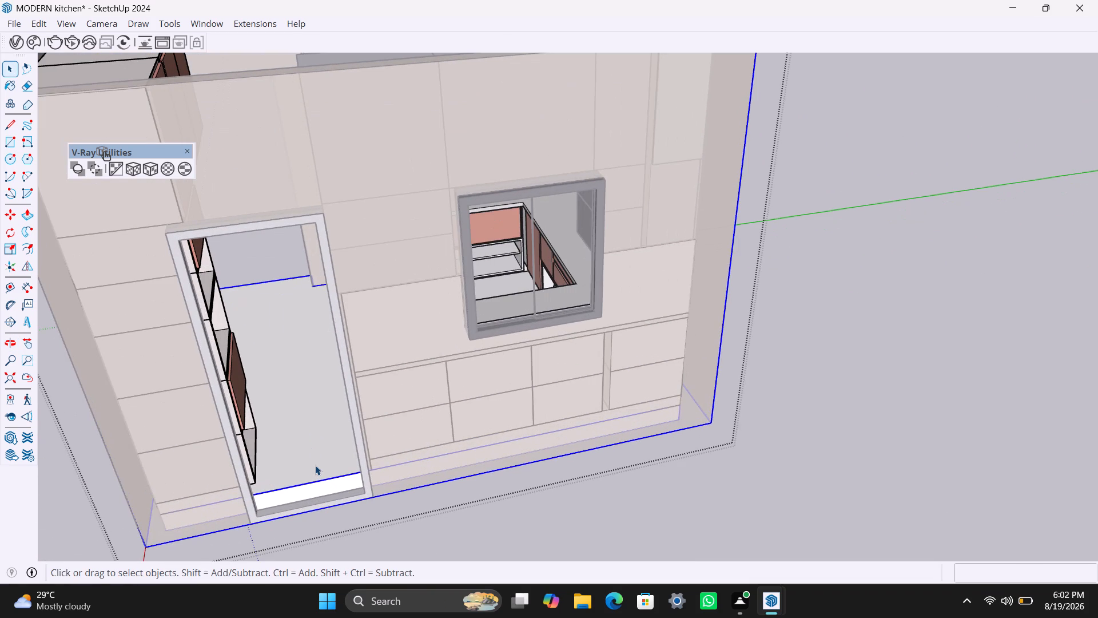
pyautogui.doubleClick(315, 465)
pyautogui.doubleClick(315, 465)
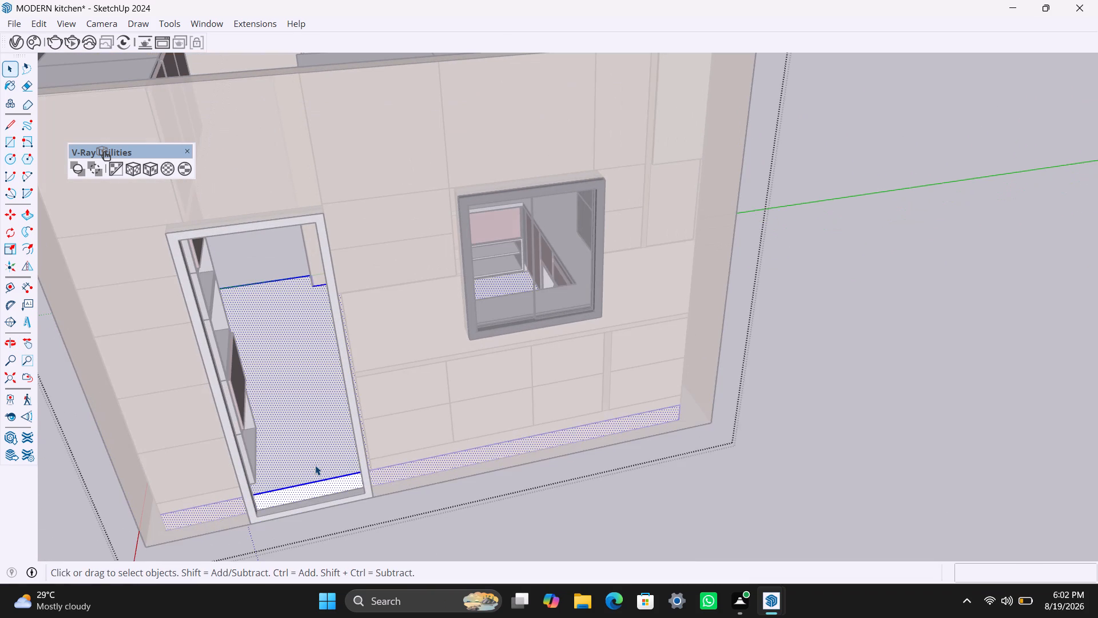
pyautogui.doubleClick(311, 460)
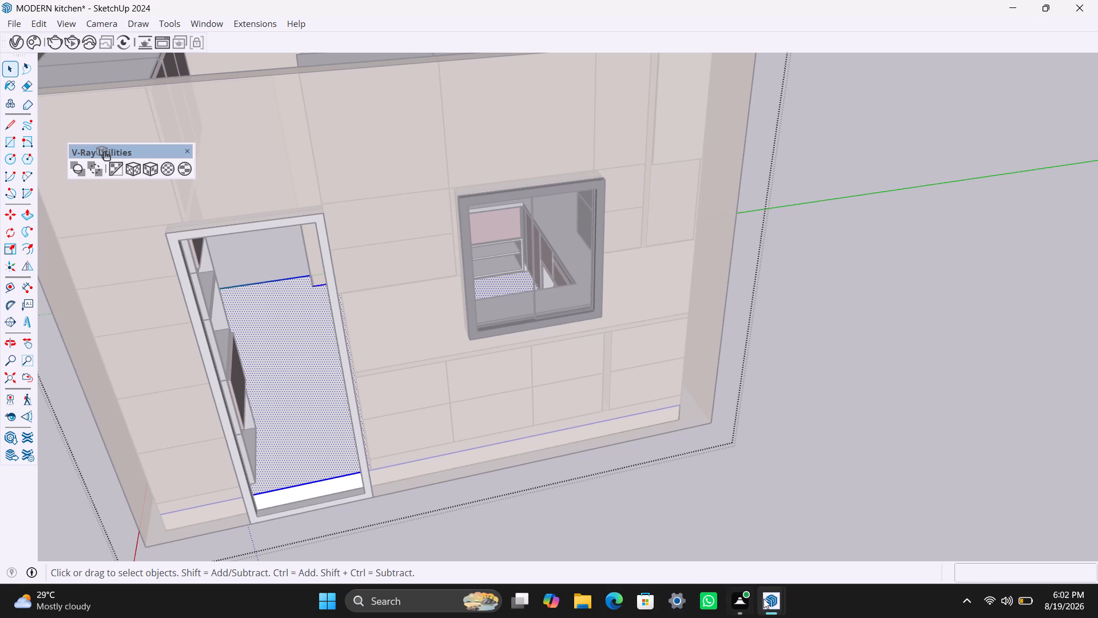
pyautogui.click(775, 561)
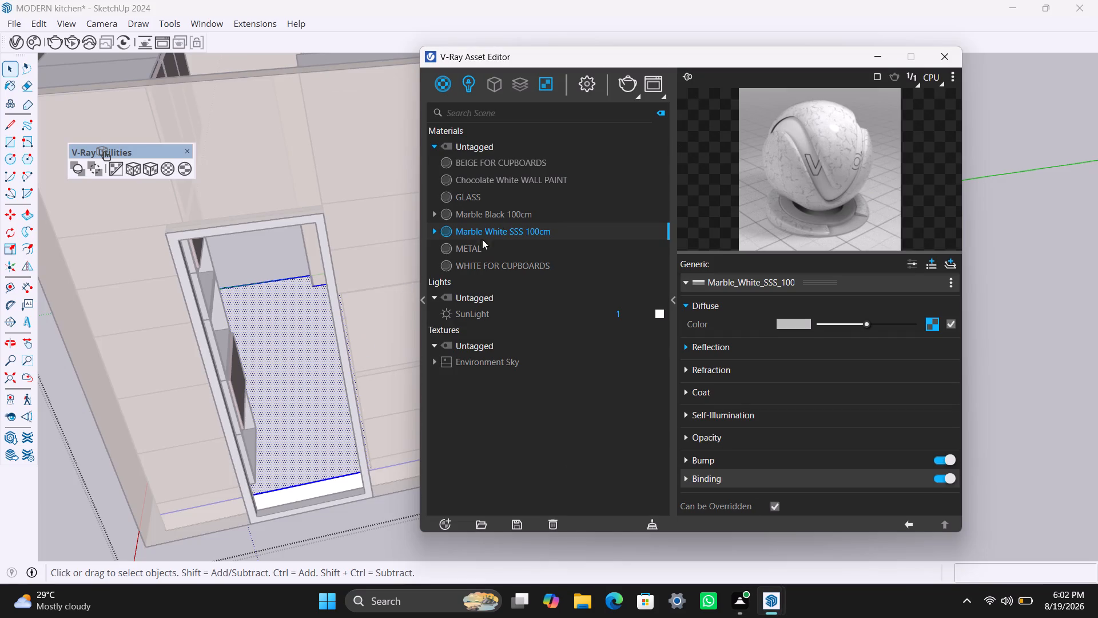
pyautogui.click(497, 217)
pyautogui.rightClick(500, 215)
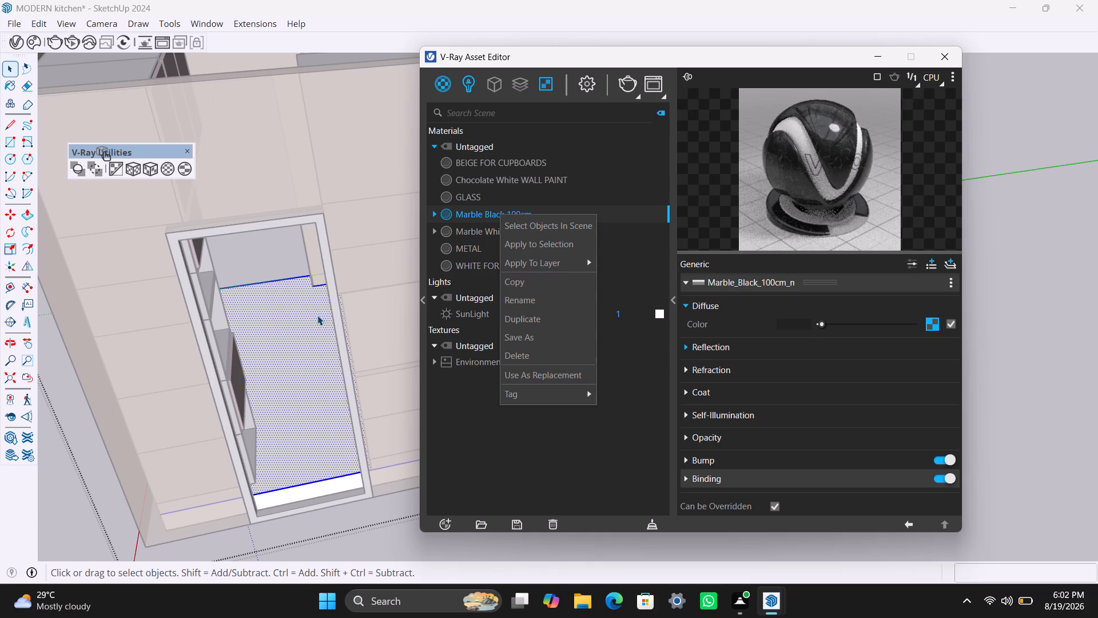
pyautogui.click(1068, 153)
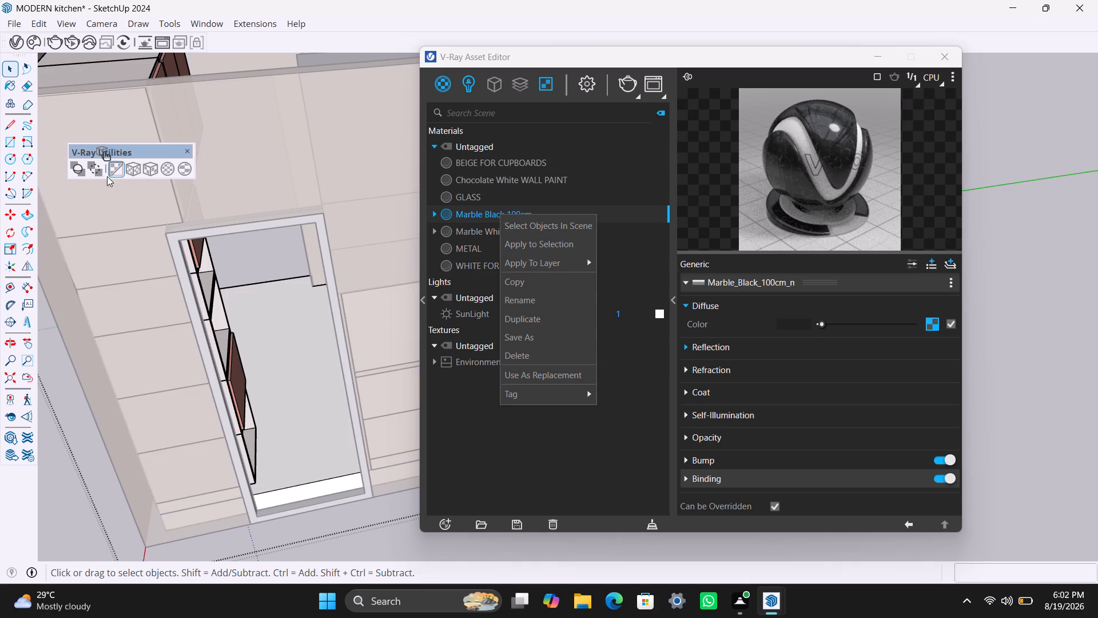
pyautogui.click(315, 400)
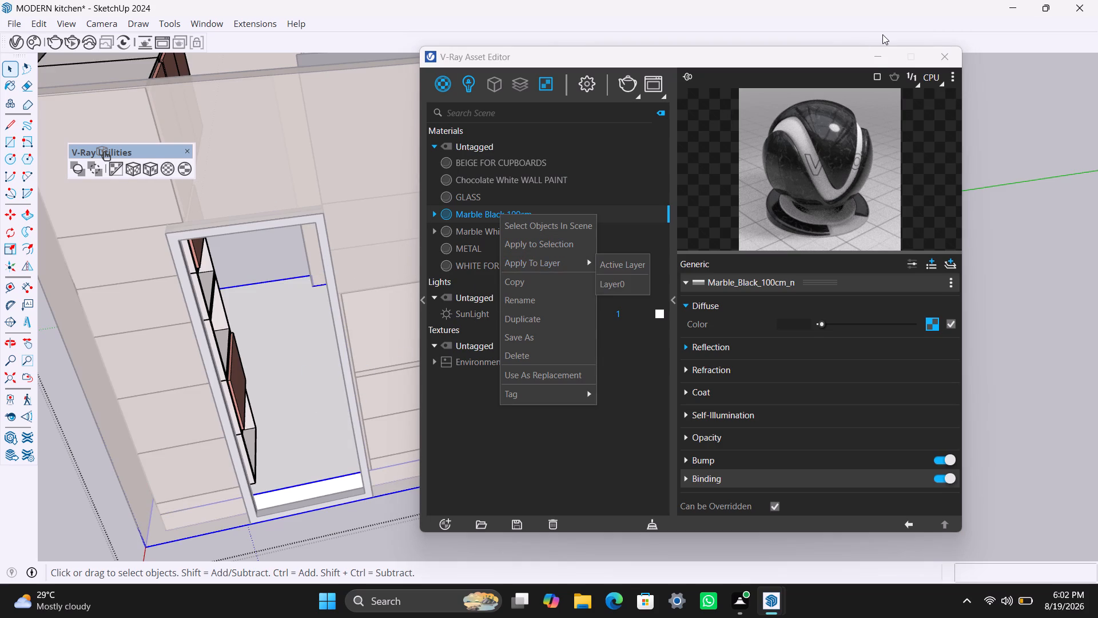
# Minimise the Asset Editor and select the entire floor slab with all its connected faces and edges.
pyautogui.click(877, 58)
pyautogui.tripleClick(283, 404)
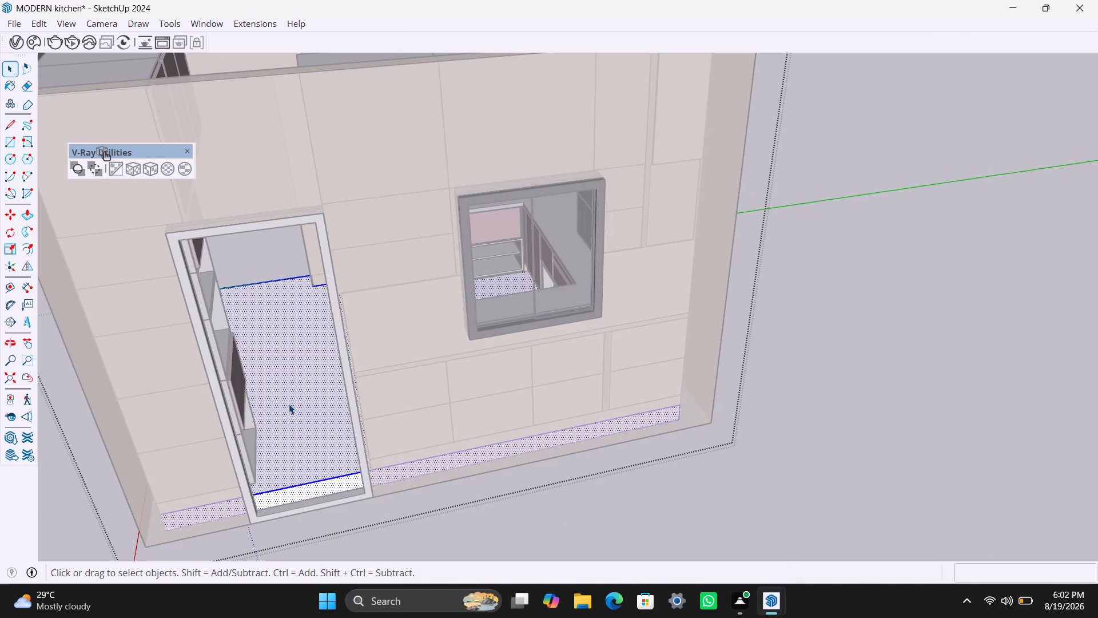
# Import the downloaded Onyx 100cm stone material from Chaos Cosmos into the scene and minimise the browser.
pyautogui.click(30, 40)
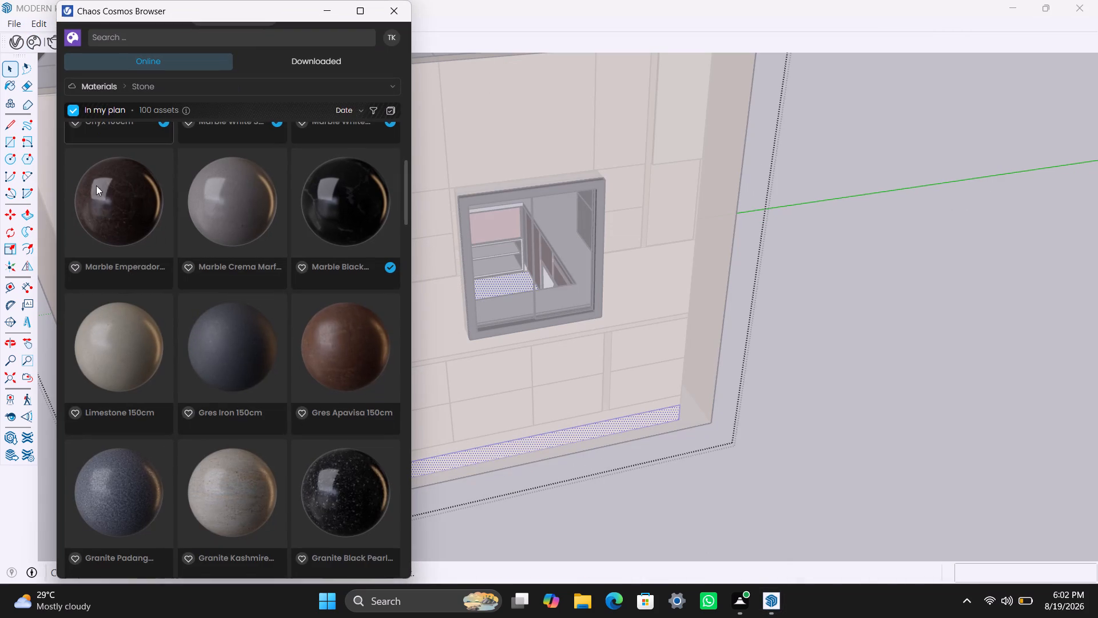
pyautogui.scroll(3, 247, 283)
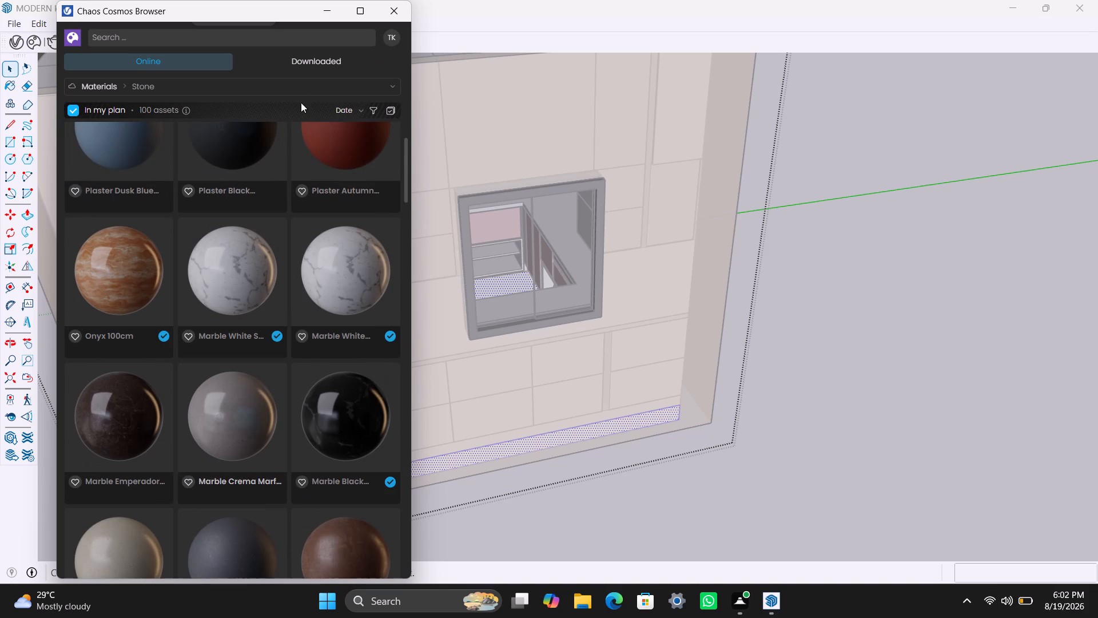
pyautogui.click(319, 66)
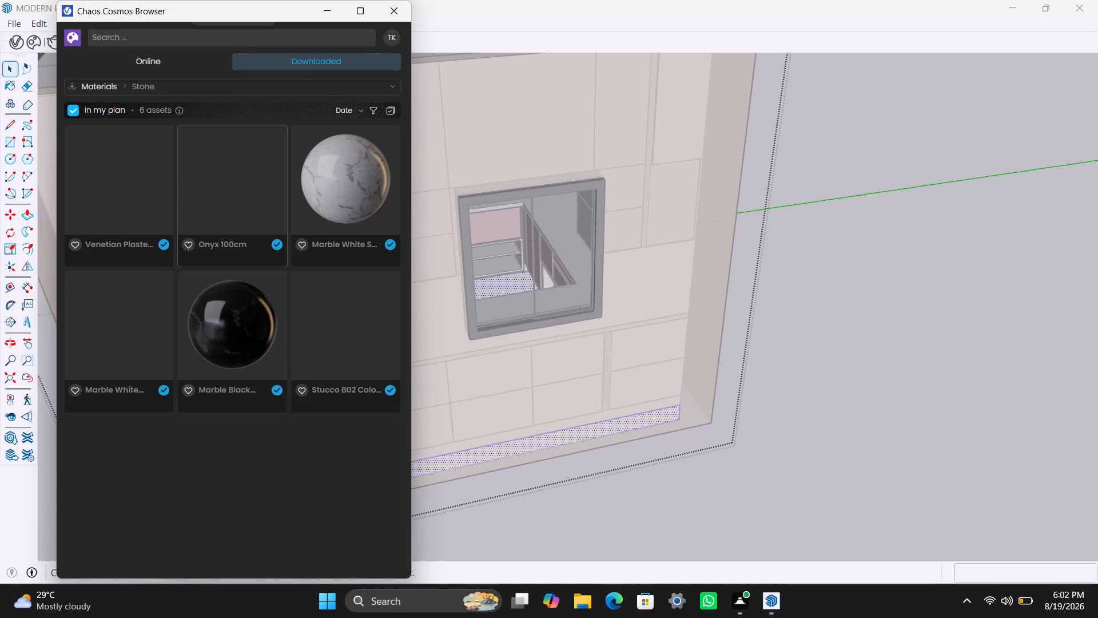
pyautogui.click(233, 178)
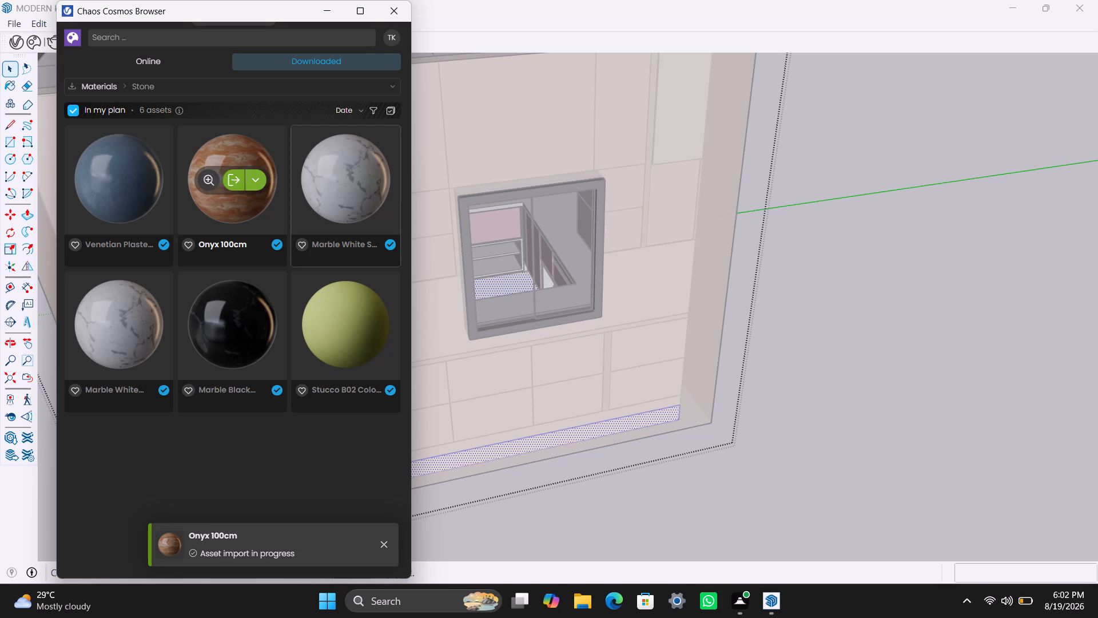
pyautogui.click(323, 13)
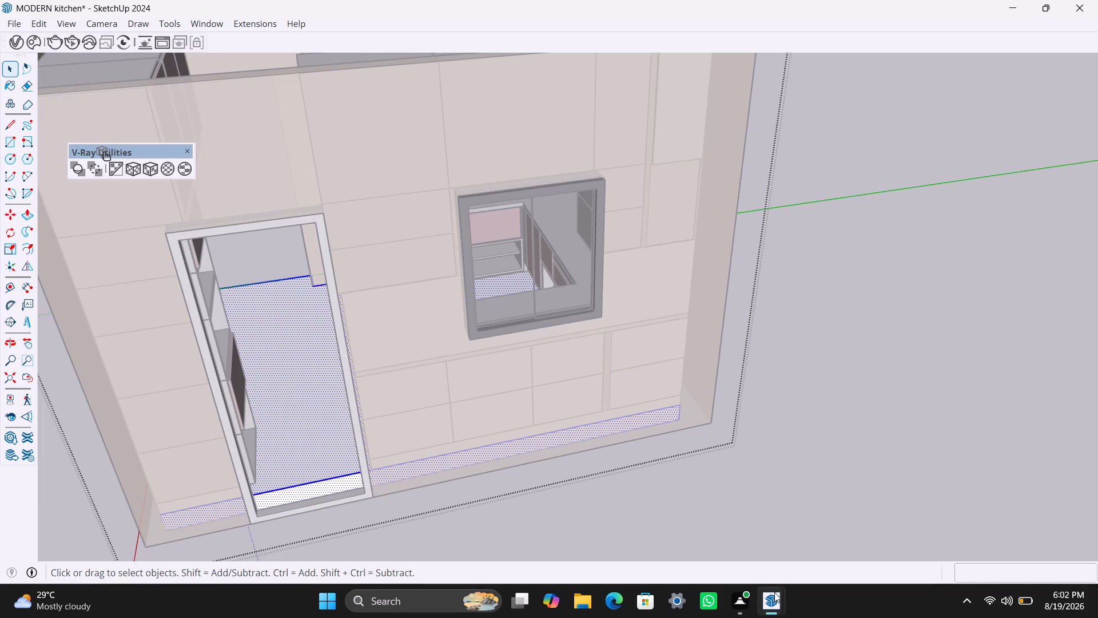
# Switch the Onyx 100cm material's Surface Control to Use Glossiness and set its Reflection Glossiness to 1.
pyautogui.click(781, 522)
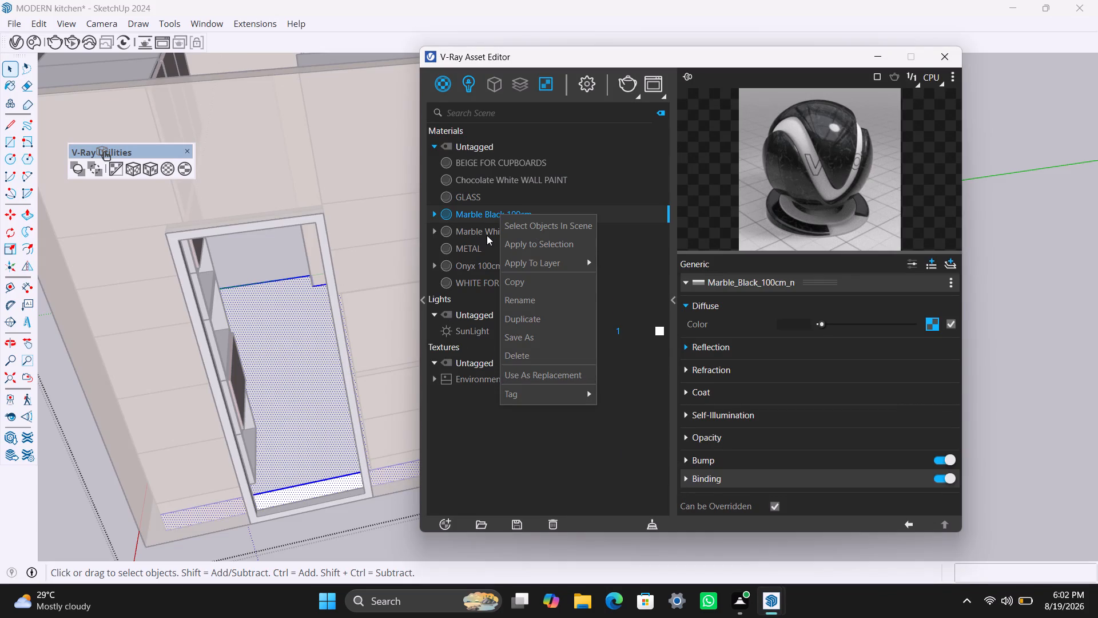
pyautogui.click(478, 268)
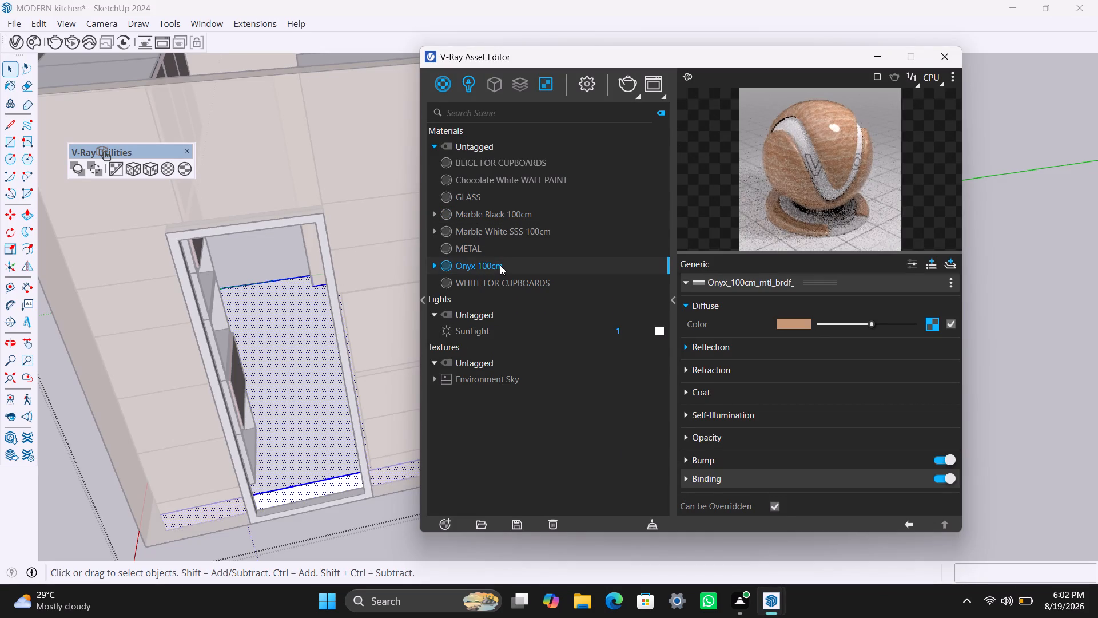
pyautogui.doubleClick(500, 265)
pyautogui.click(515, 267)
pyautogui.click(524, 251)
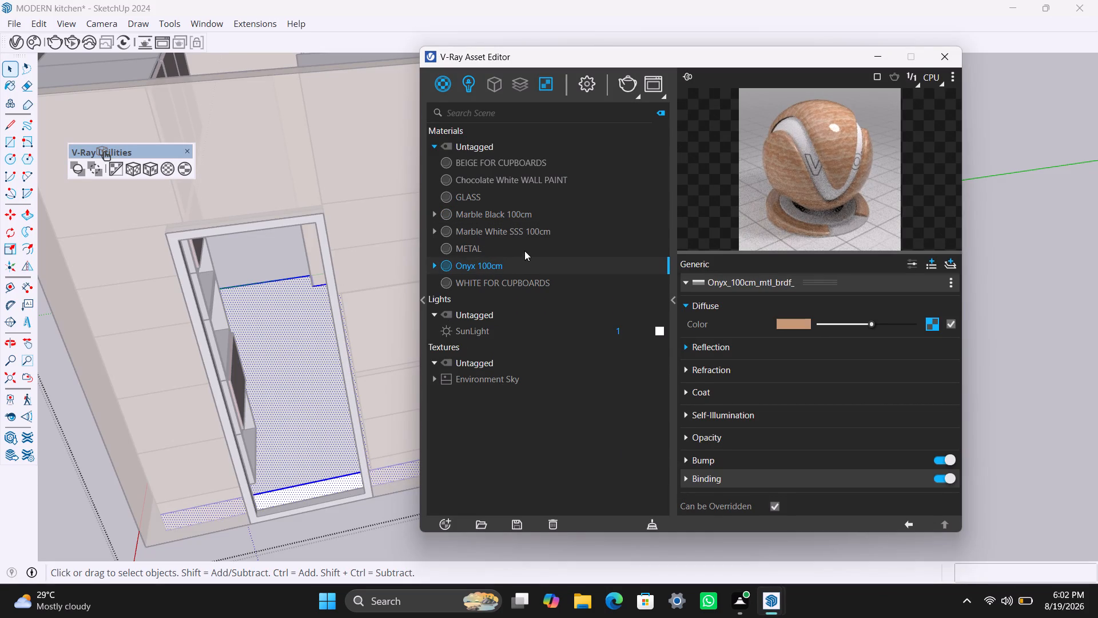
pyautogui.click(518, 267)
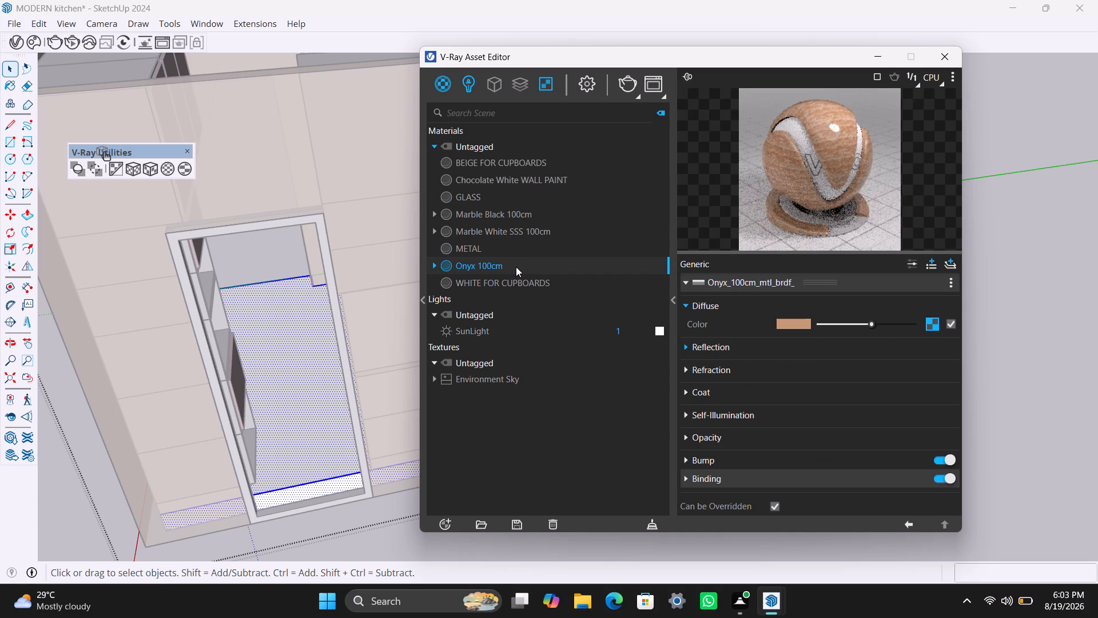
pyautogui.click(685, 347)
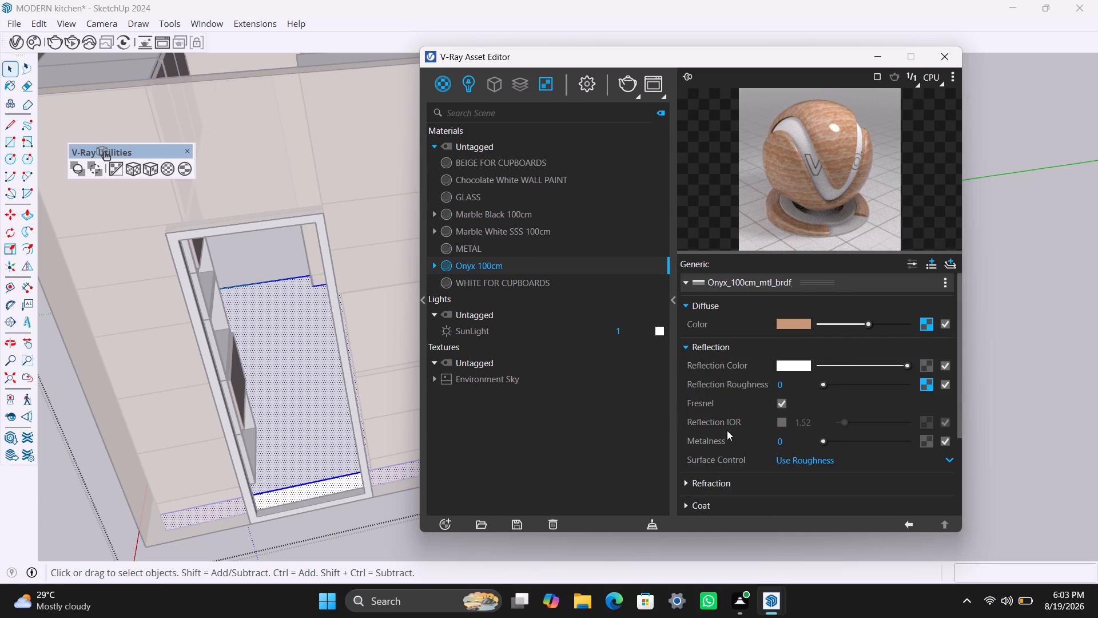
pyautogui.click(839, 461)
pyautogui.click(842, 480)
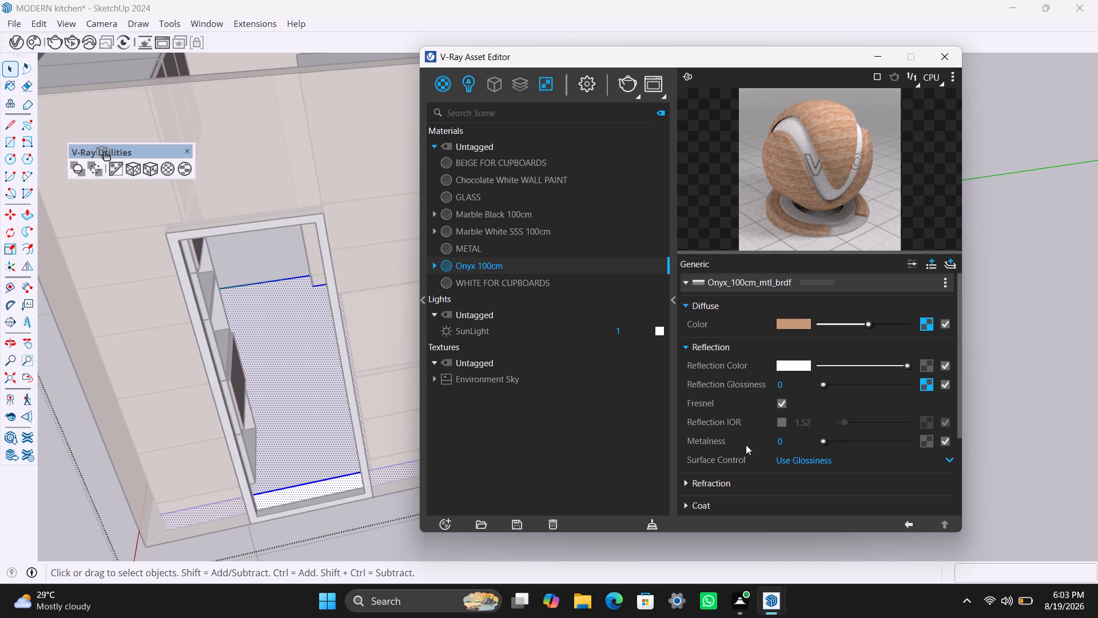
pyautogui.moveTo(826, 385); pyautogui.dragTo(845, 388)
pyautogui.moveTo(845, 388); pyautogui.dragTo(921, 388)
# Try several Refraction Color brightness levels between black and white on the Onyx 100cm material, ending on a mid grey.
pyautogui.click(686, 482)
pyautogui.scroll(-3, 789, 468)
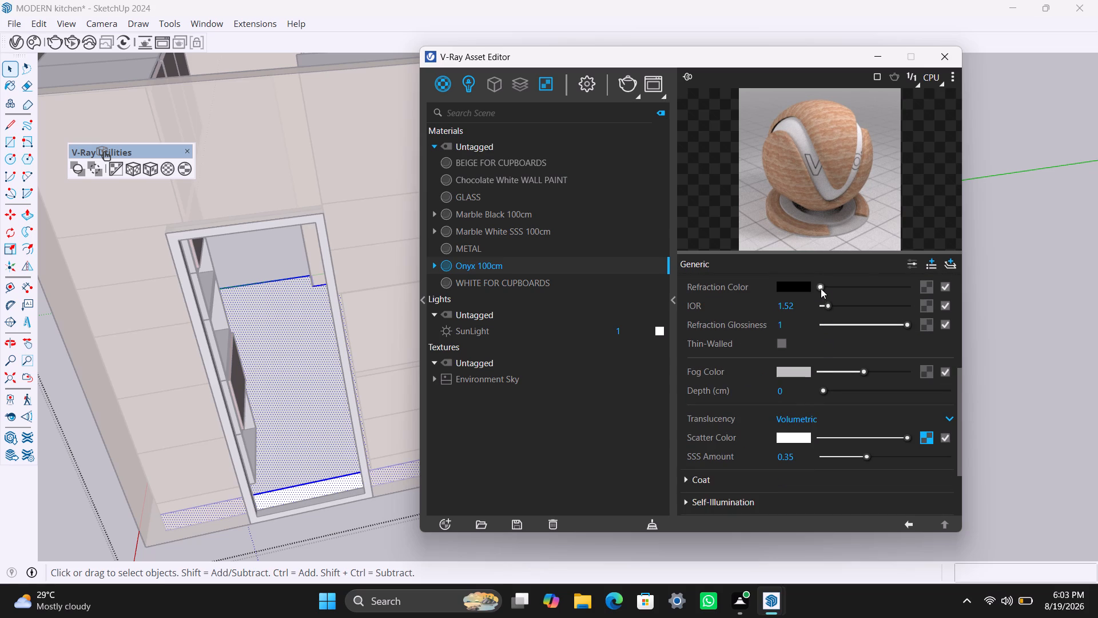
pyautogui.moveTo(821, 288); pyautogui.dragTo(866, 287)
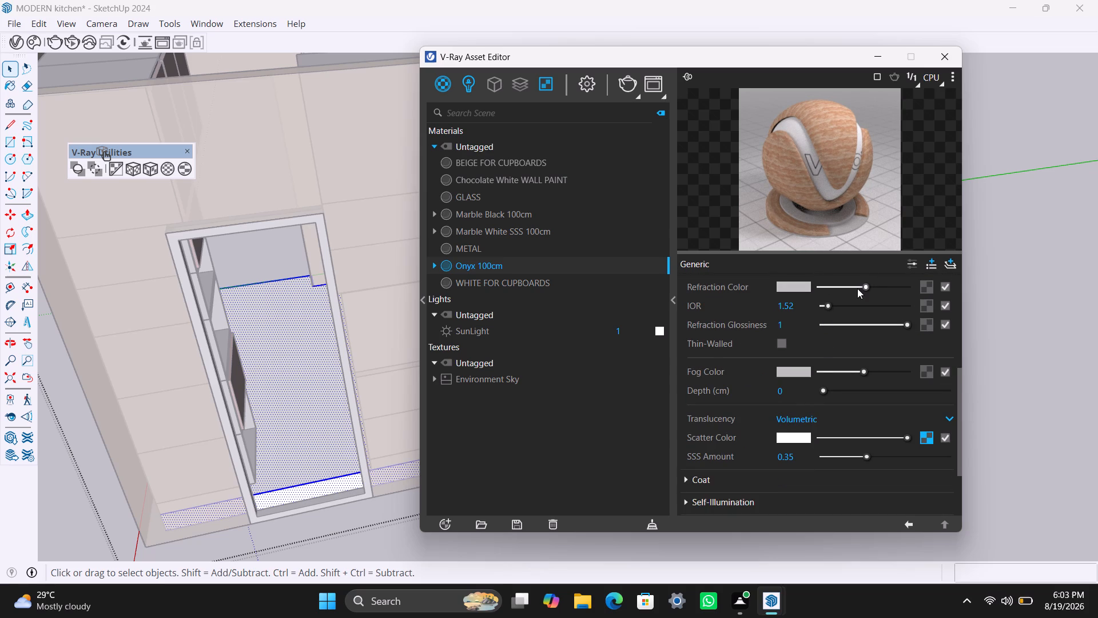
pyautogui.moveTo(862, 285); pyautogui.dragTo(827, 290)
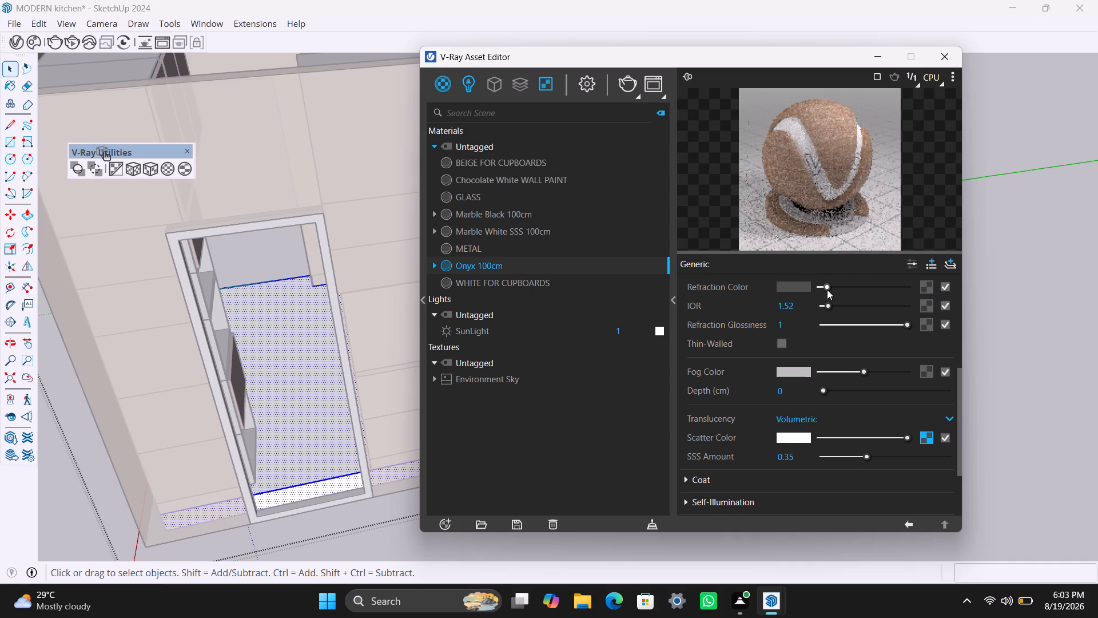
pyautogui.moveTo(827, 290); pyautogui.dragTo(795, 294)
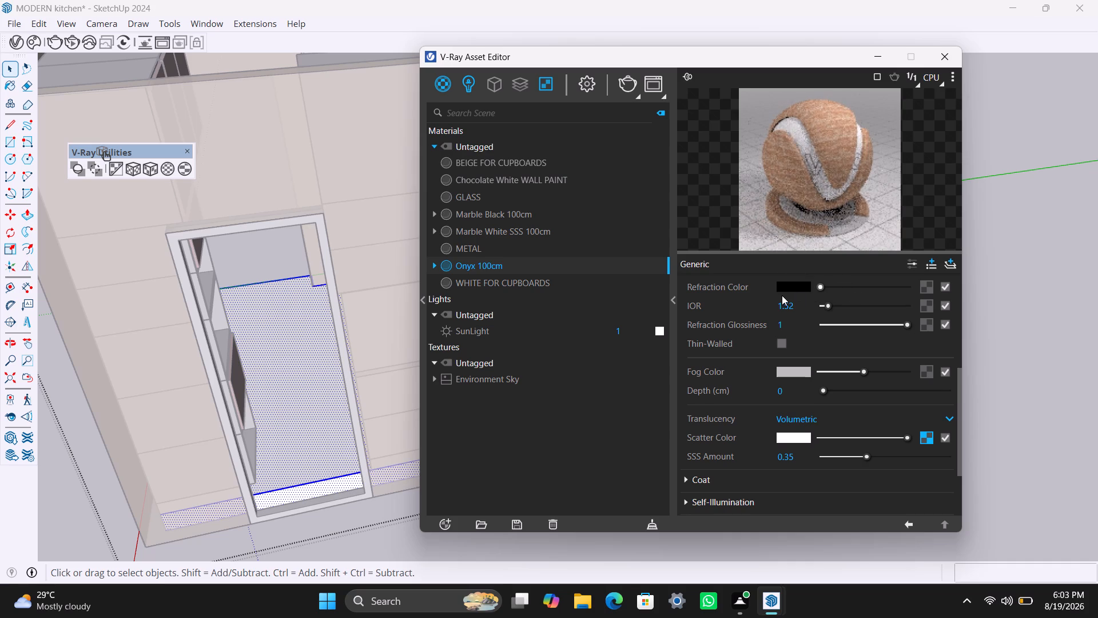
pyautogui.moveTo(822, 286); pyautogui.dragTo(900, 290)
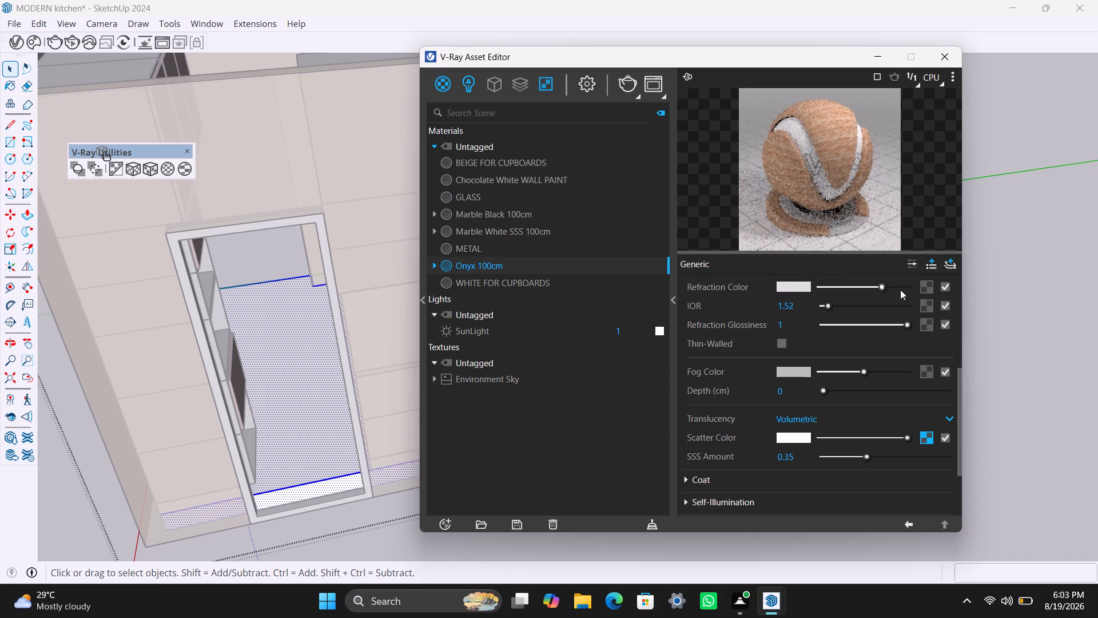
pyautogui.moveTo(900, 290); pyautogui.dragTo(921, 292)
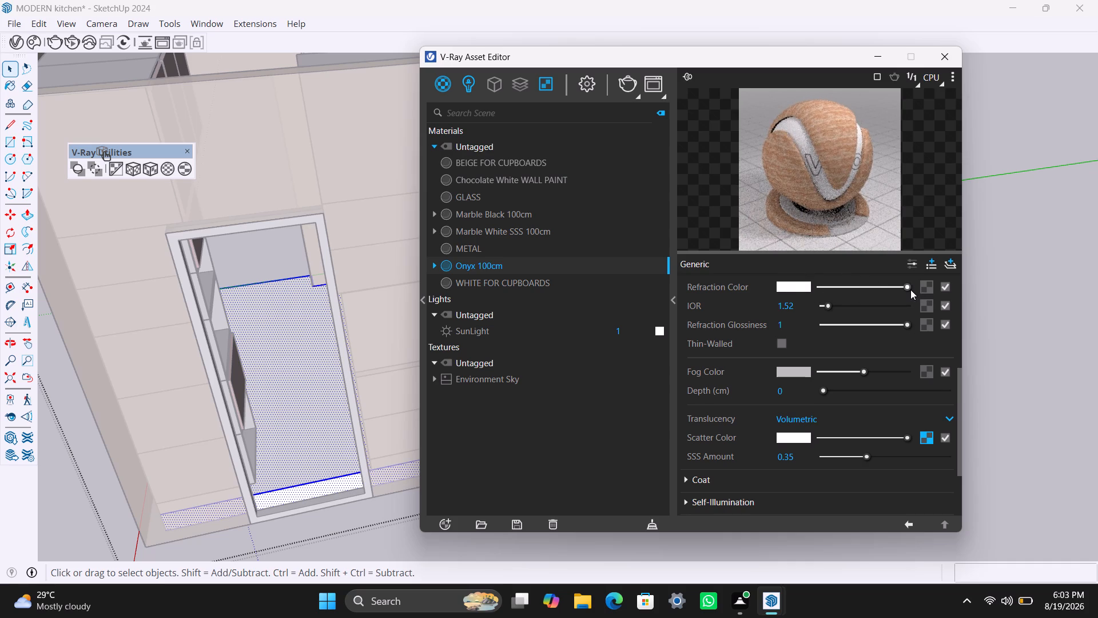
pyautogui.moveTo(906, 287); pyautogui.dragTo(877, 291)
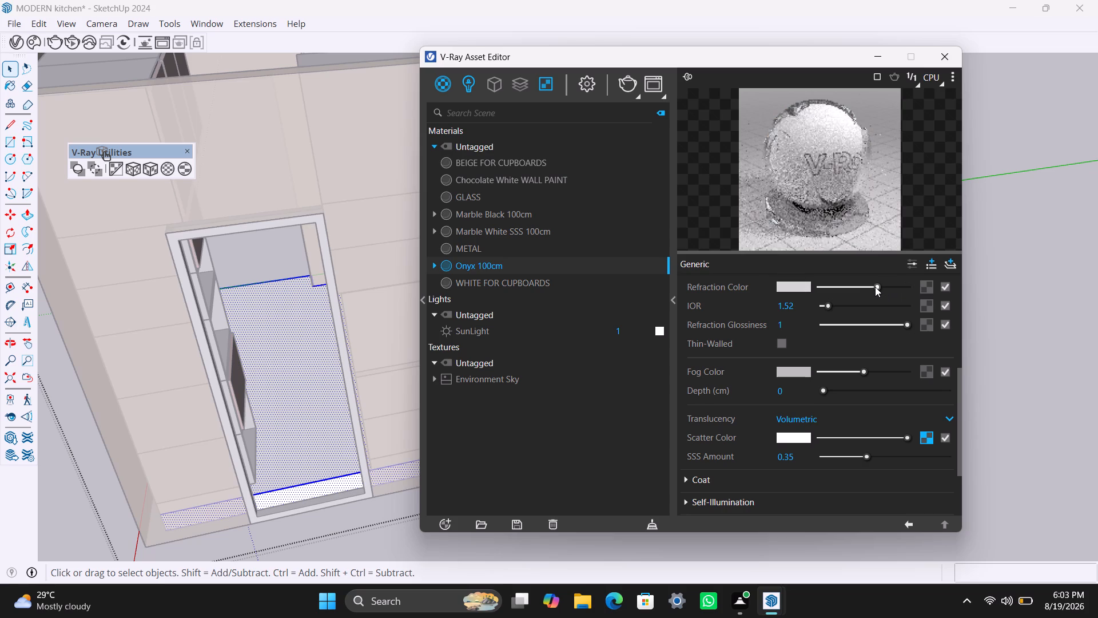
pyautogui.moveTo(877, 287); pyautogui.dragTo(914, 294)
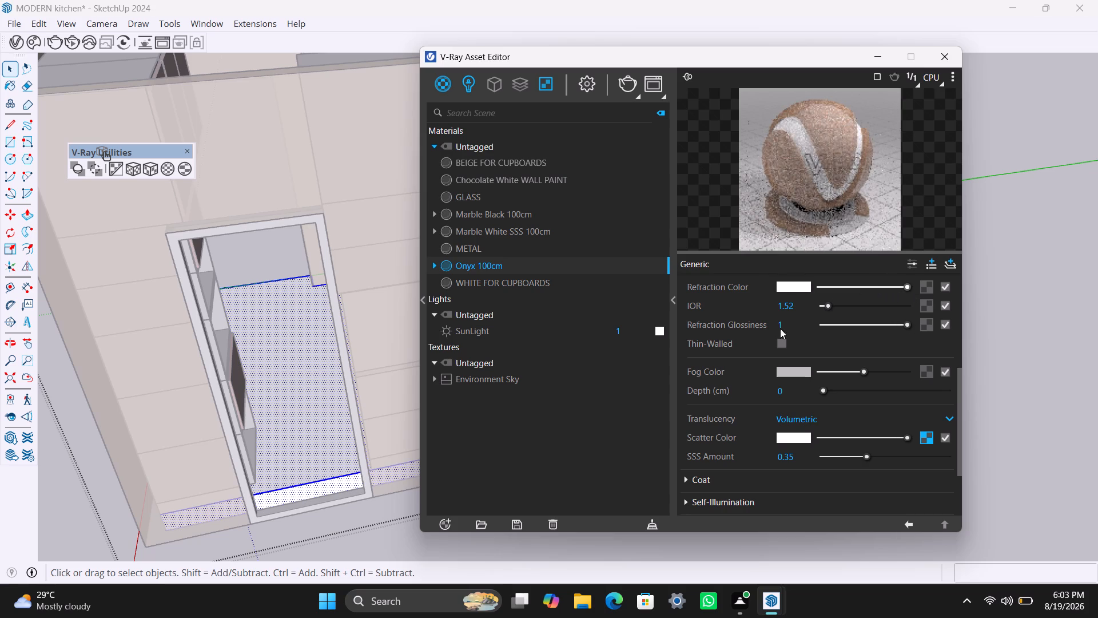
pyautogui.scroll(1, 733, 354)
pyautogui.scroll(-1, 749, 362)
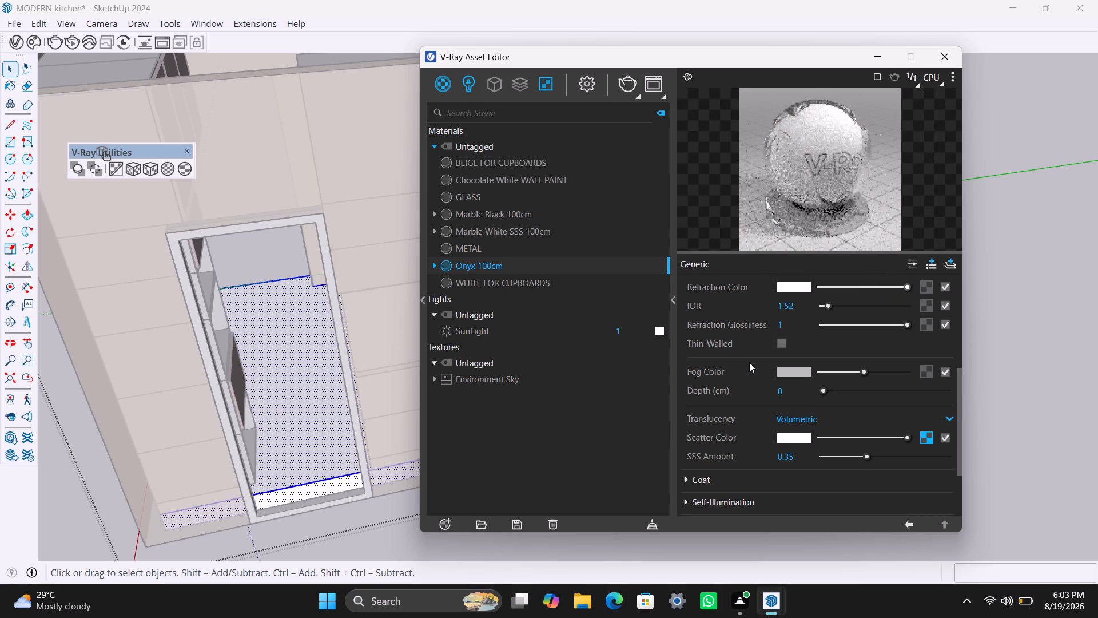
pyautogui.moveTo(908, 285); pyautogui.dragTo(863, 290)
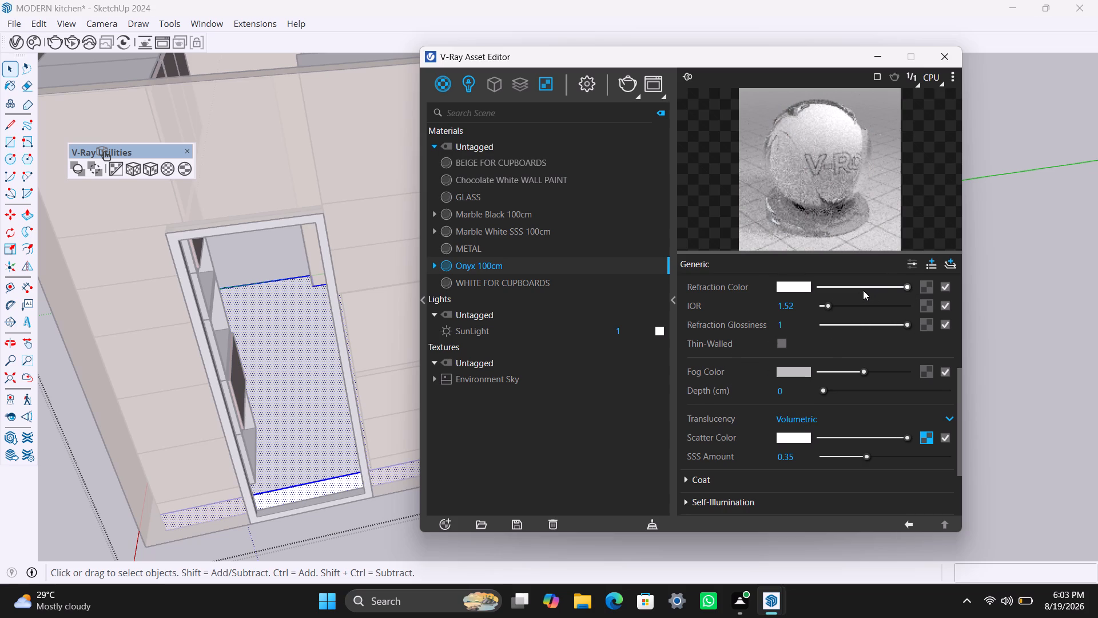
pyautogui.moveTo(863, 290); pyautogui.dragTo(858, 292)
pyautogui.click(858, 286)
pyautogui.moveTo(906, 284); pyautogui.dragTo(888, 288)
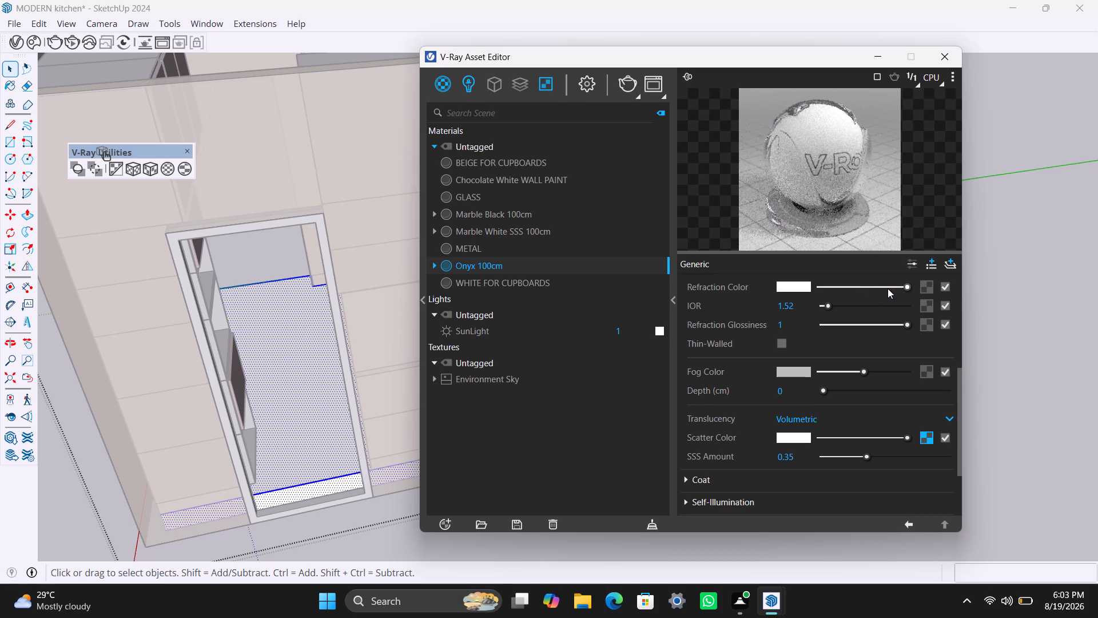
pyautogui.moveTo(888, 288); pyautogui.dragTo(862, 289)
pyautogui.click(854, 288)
# Darken the Onyx 100cm material's Reflection Color from white to a light grey.
pyautogui.scroll(-3, 854, 294)
pyautogui.scroll(3, 854, 296)
pyautogui.scroll(-3, 854, 296)
pyautogui.scroll(3, 854, 296)
pyautogui.scroll(-4, 854, 296)
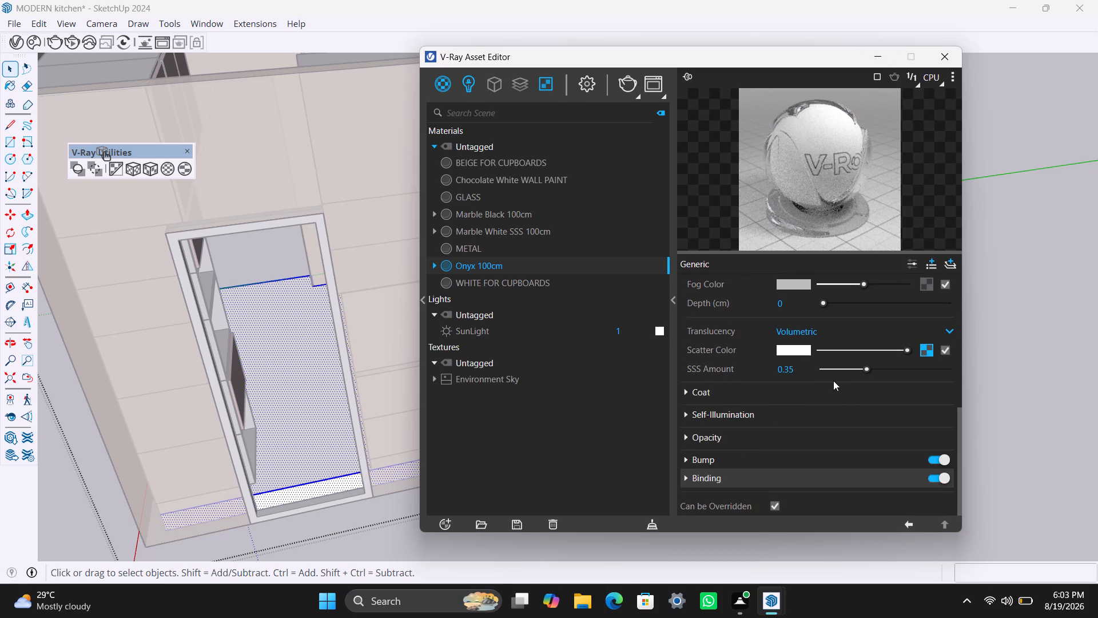
pyautogui.scroll(5, 833, 380)
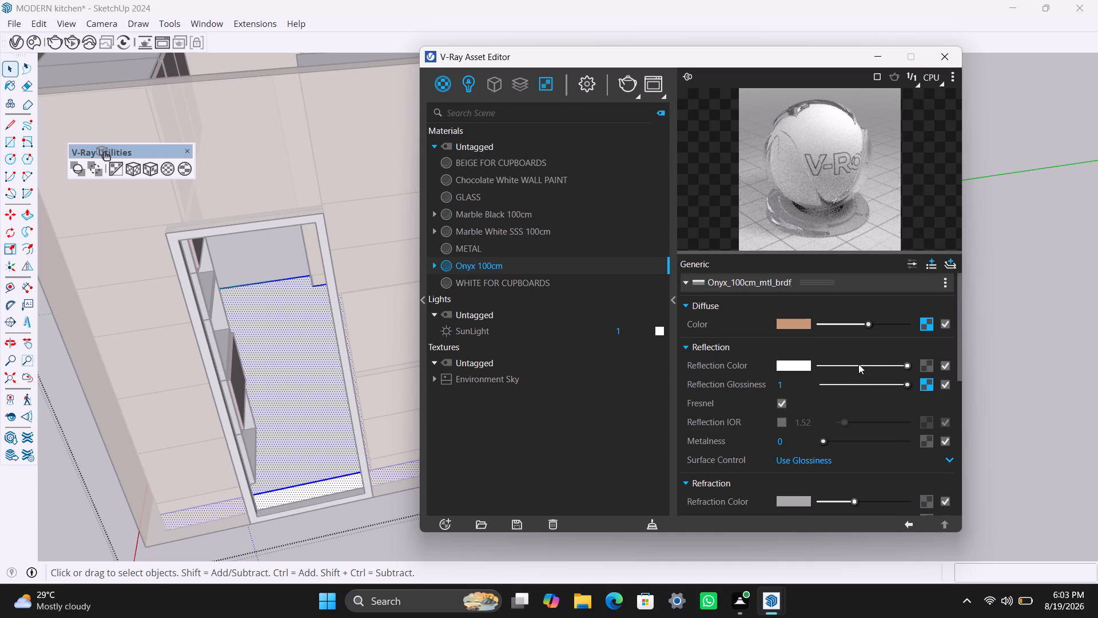
pyautogui.click(858, 364)
pyautogui.click(871, 363)
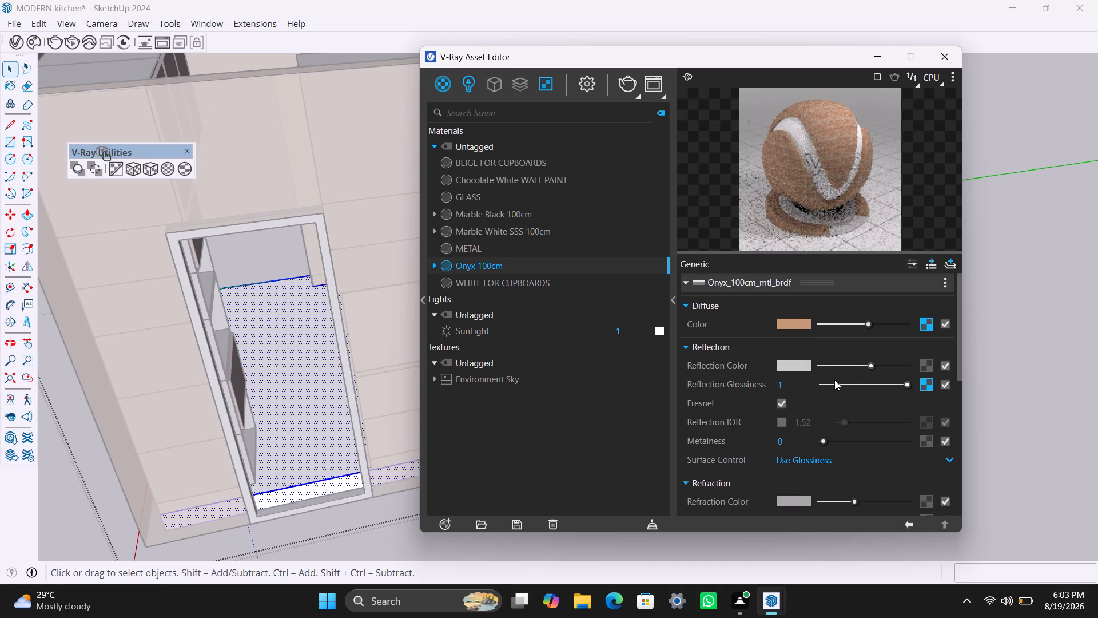
pyautogui.scroll(3, 834, 378)
pyautogui.scroll(-2, 834, 378)
pyautogui.scroll(3, 857, 365)
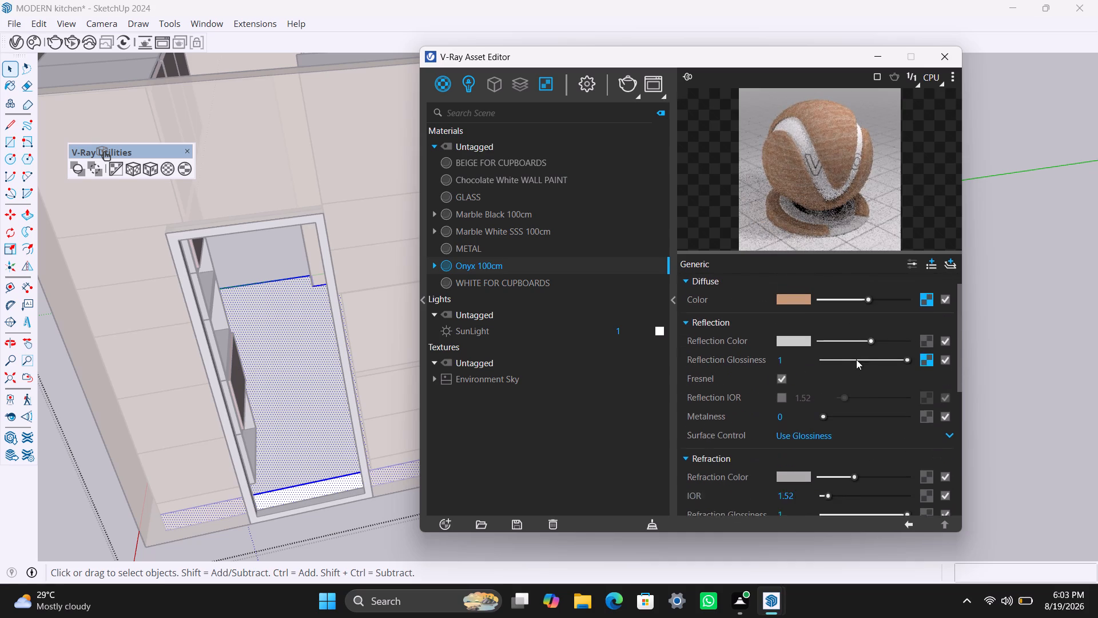
pyautogui.scroll(4, 856, 359)
pyautogui.moveTo(871, 360); pyautogui.dragTo(879, 365)
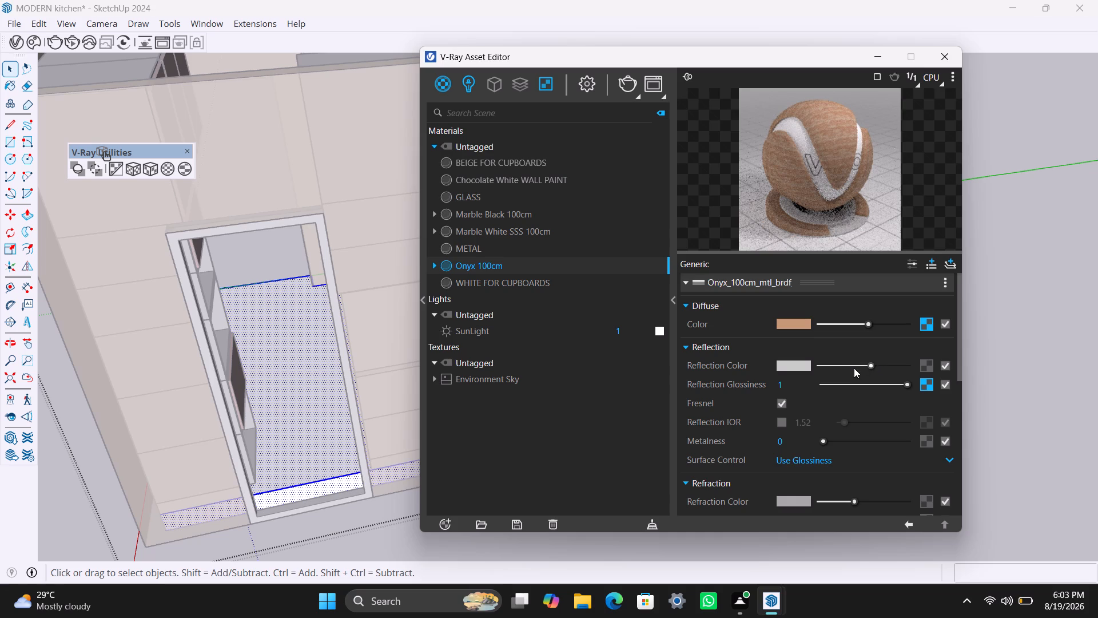
# Adjust the Onyx 100cm material's Refraction Color brightness to a light grey, comparing brighter levels in the material preview.
pyautogui.scroll(5, 838, 367)
pyautogui.scroll(3, 926, 350)
pyautogui.scroll(-1, 815, 470)
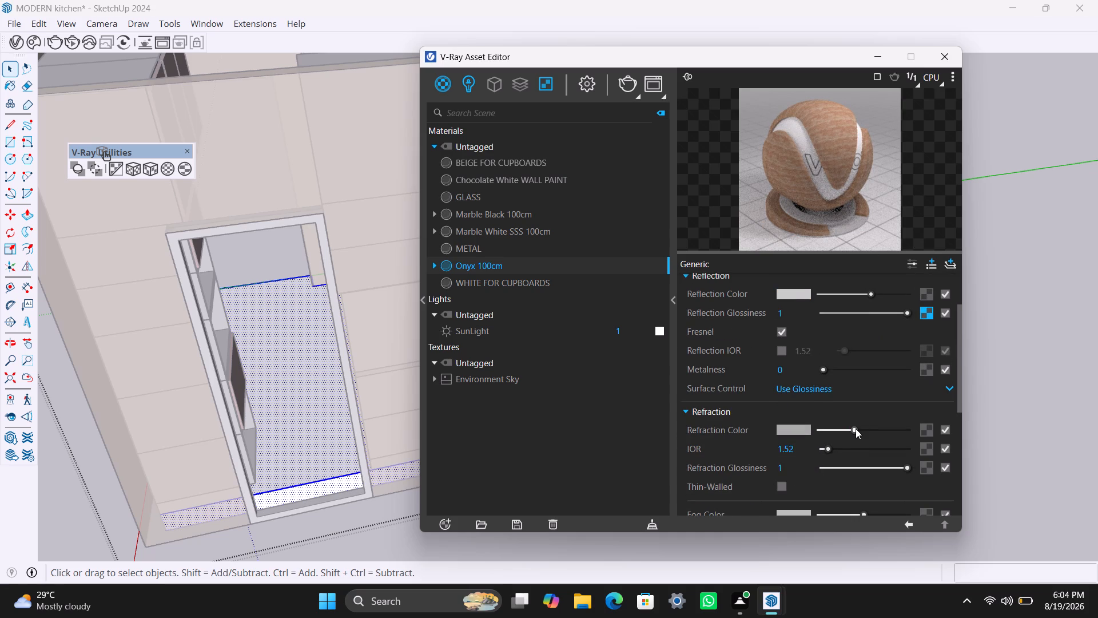
pyautogui.moveTo(856, 429); pyautogui.dragTo(869, 430)
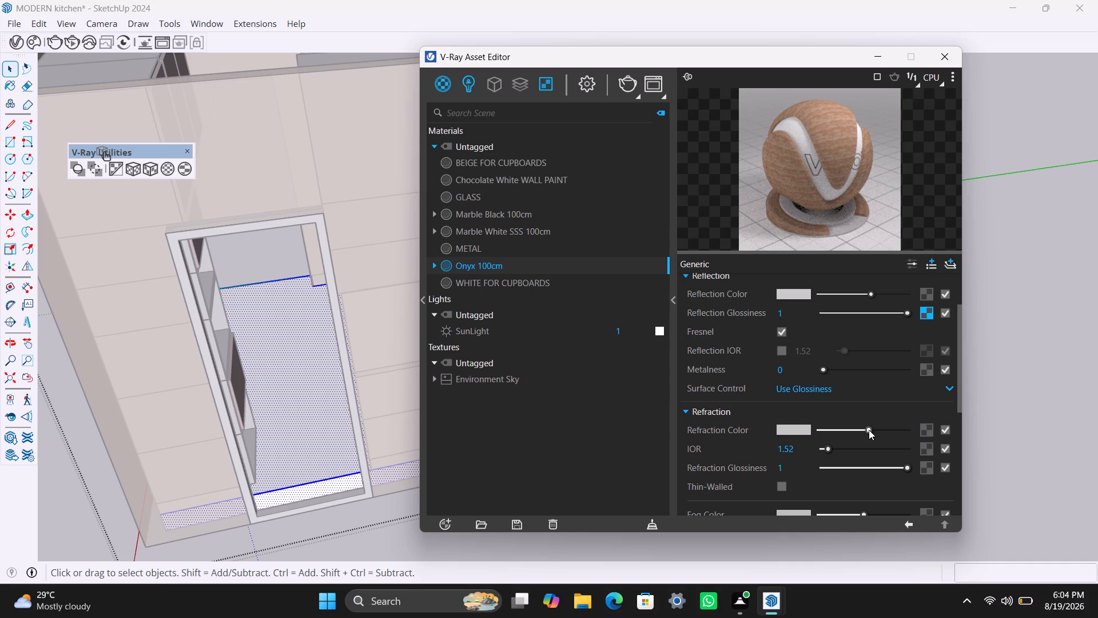
pyautogui.moveTo(869, 430); pyautogui.dragTo(913, 430)
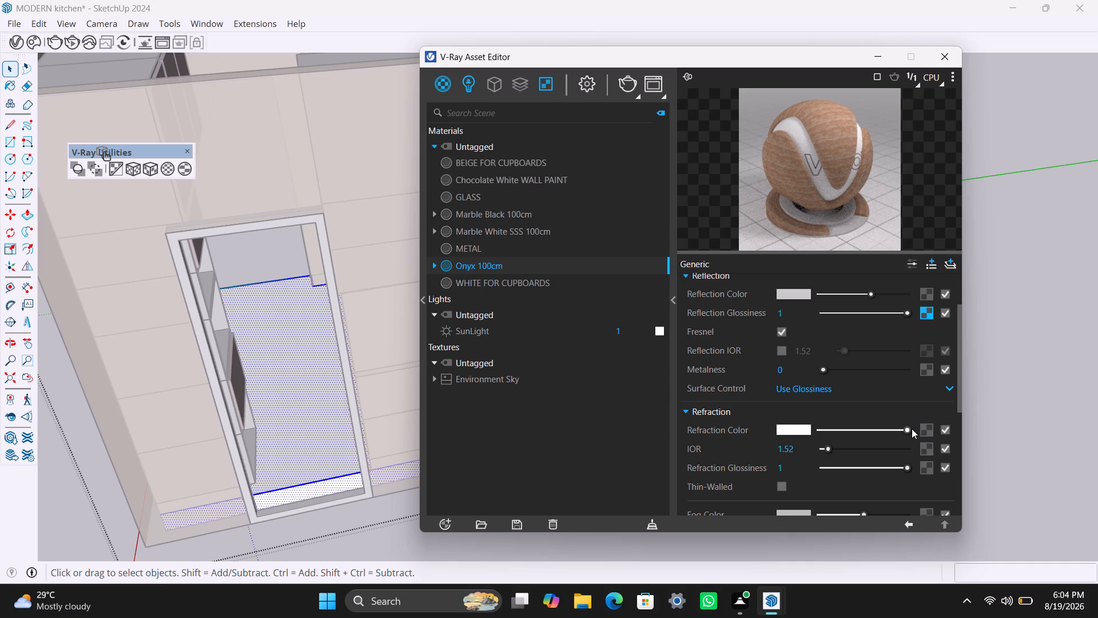
pyautogui.moveTo(906, 429); pyautogui.dragTo(865, 435)
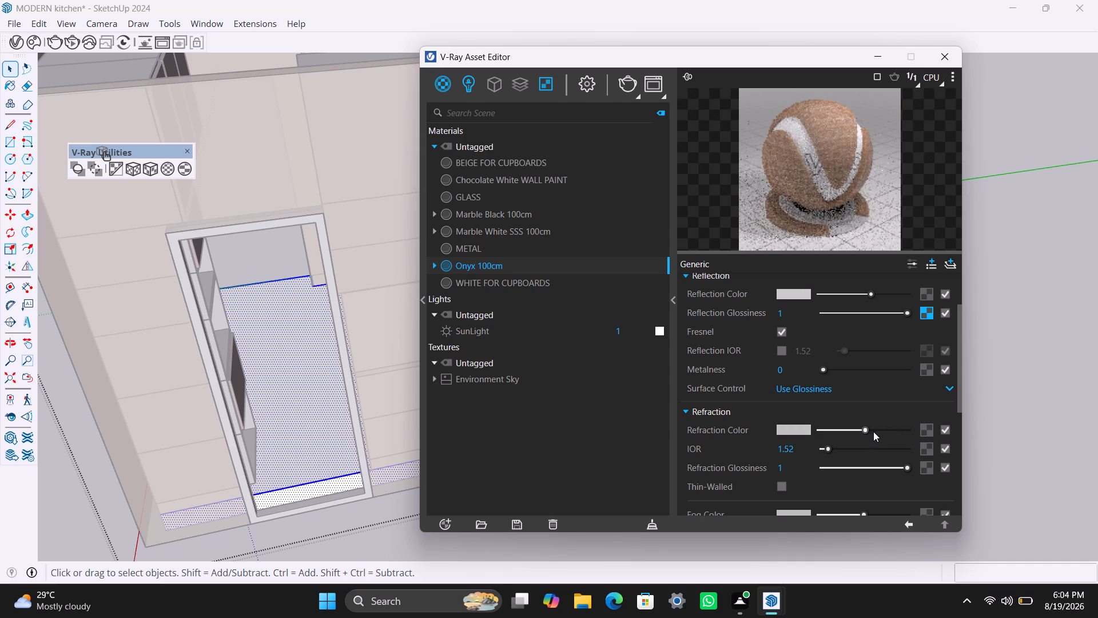
pyautogui.click(878, 430)
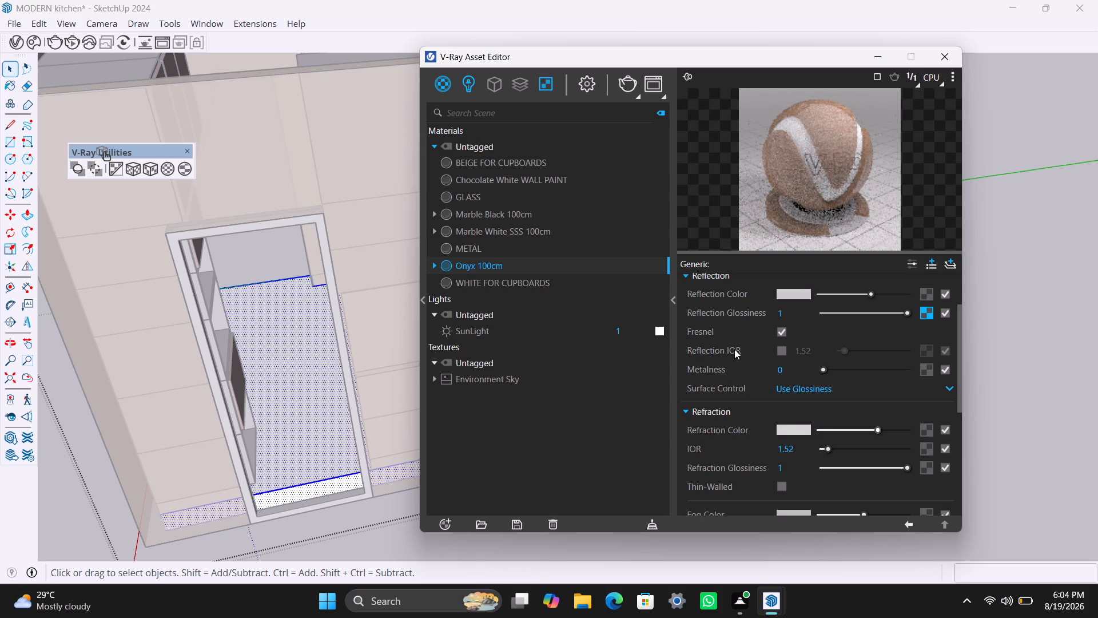
pyautogui.click(871, 429)
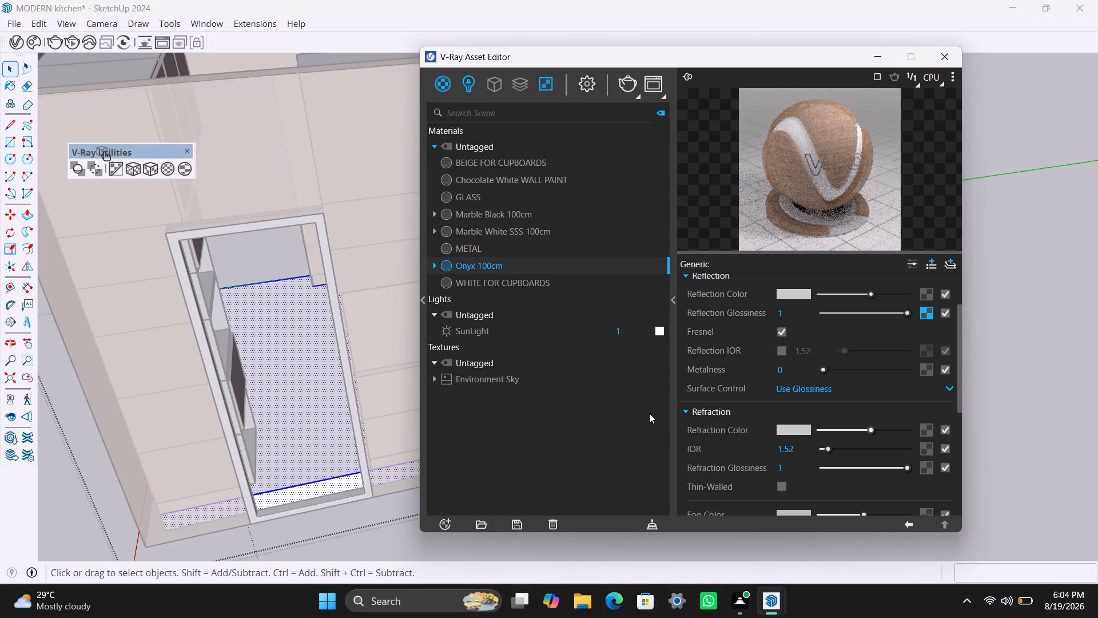
# Apply the Onyx 100cm material to the selected floor slab with a V-Ray tri-planar projection, and exit the floor's nested groups.
pyautogui.rightClick(518, 271)
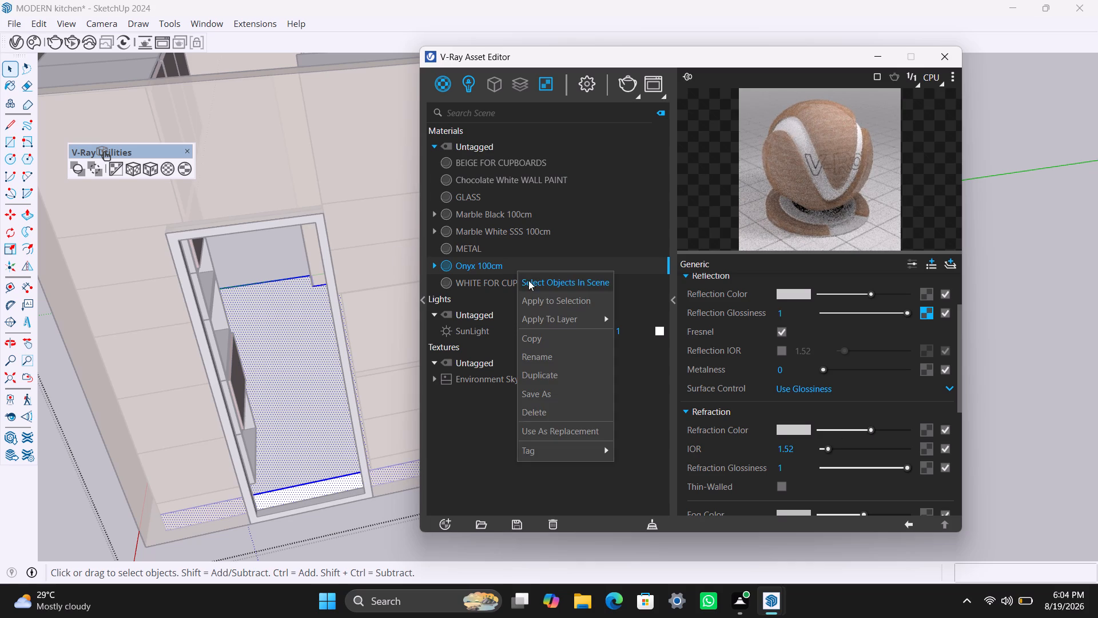
pyautogui.click(539, 298)
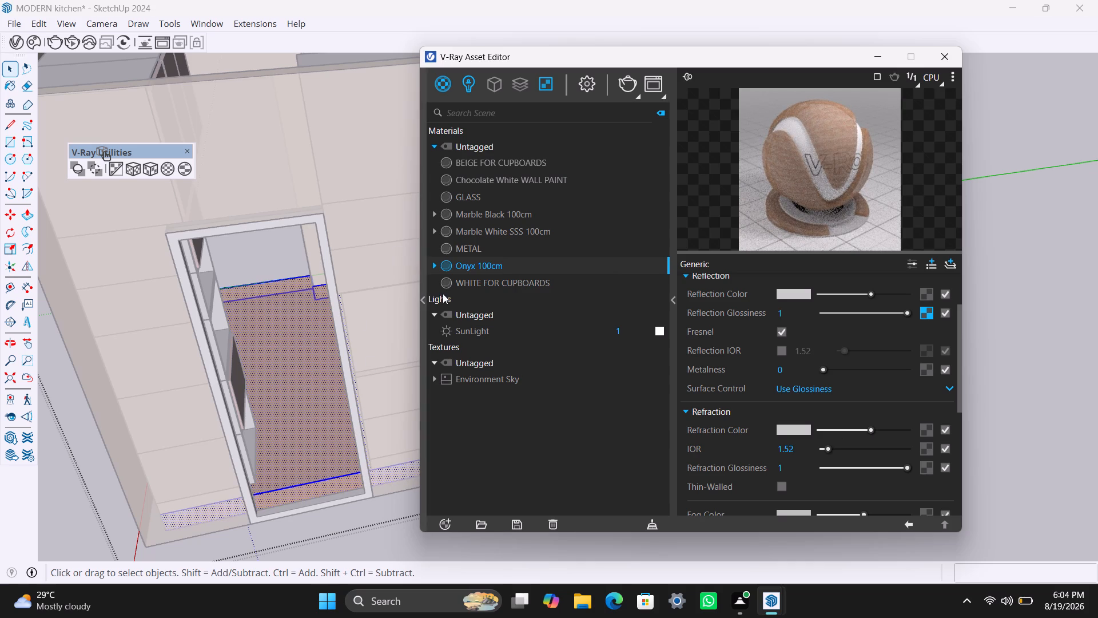
pyautogui.click(149, 172)
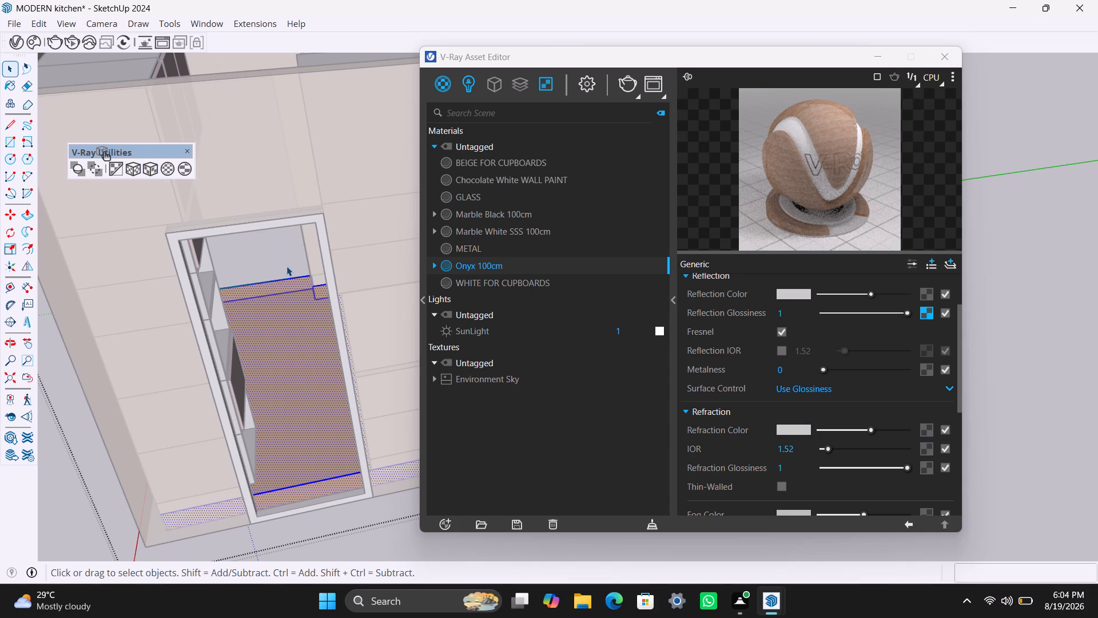
pyautogui.press('space')
pyautogui.click(232, 60)
pyautogui.scroll(-5, 273, 354)
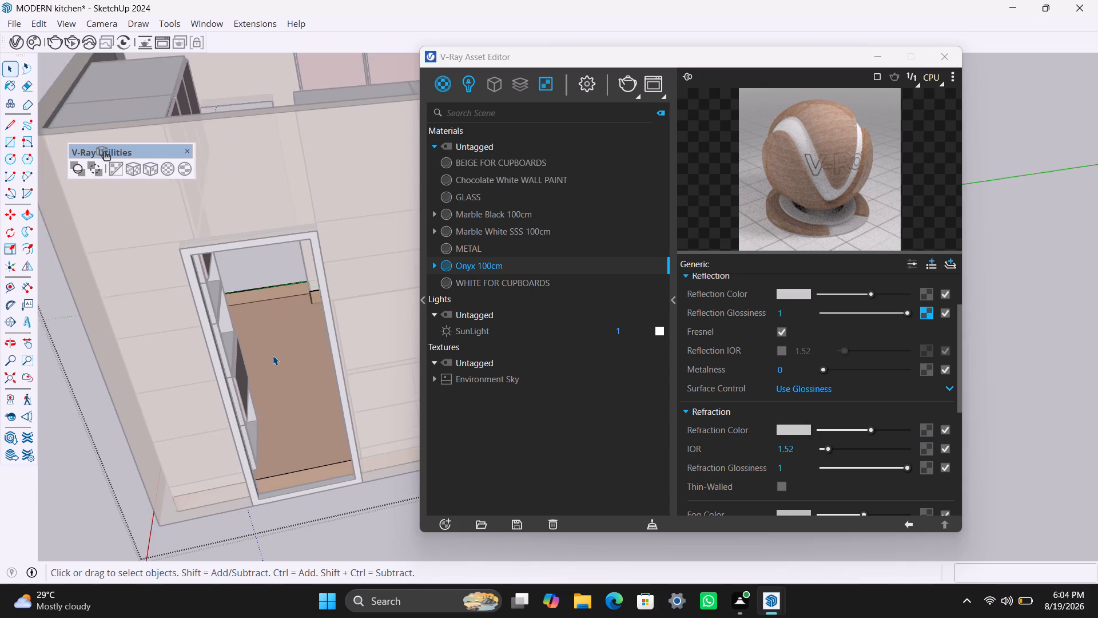
pyautogui.scroll(-2, 273, 355)
pyautogui.tripleClick(97, 249)
pyautogui.tripleClick(97, 249)
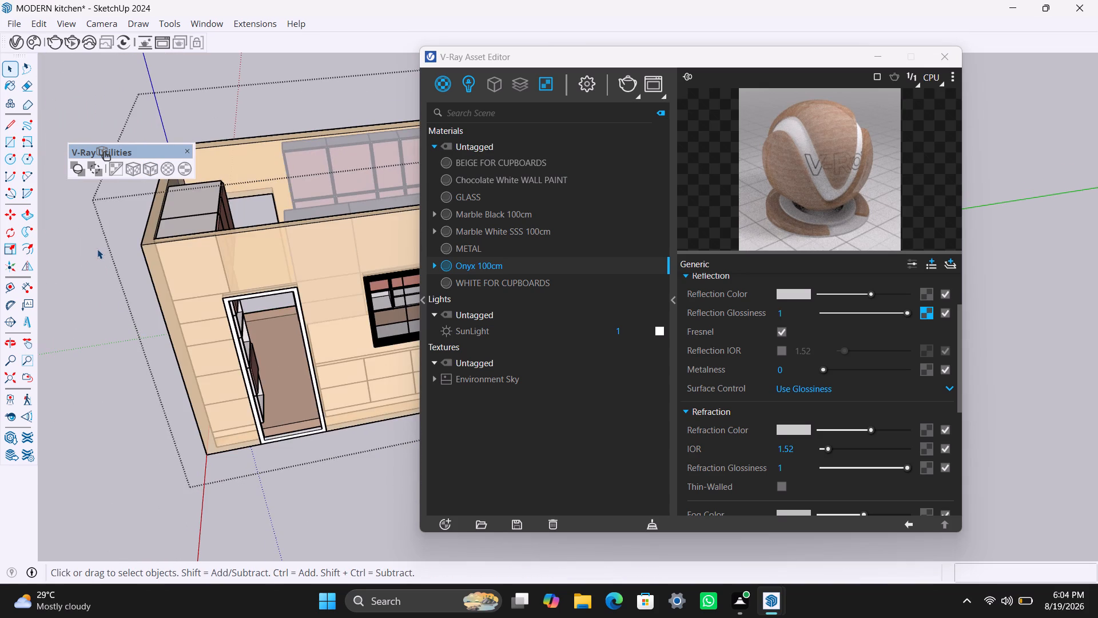
pyautogui.tripleClick(97, 249)
pyautogui.doubleClick(97, 249)
pyautogui.click(74, 276)
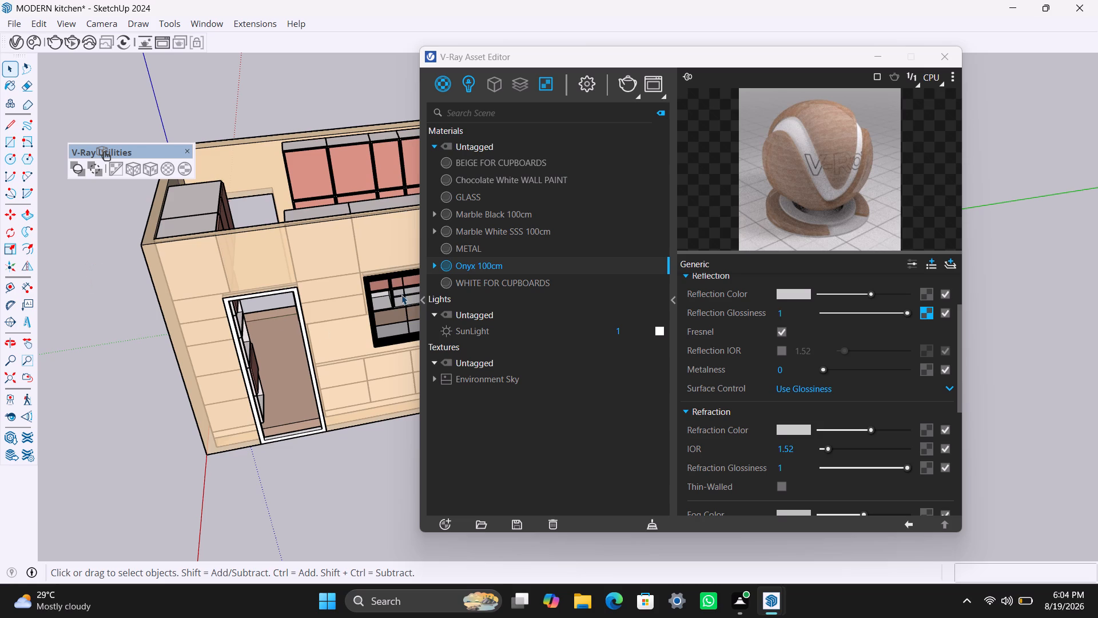
# Open the wall's group inside the kitchen and select the backsplash face between the countertop and the long run of upper cupboards.
pyautogui.scroll(-2, 312, 340)
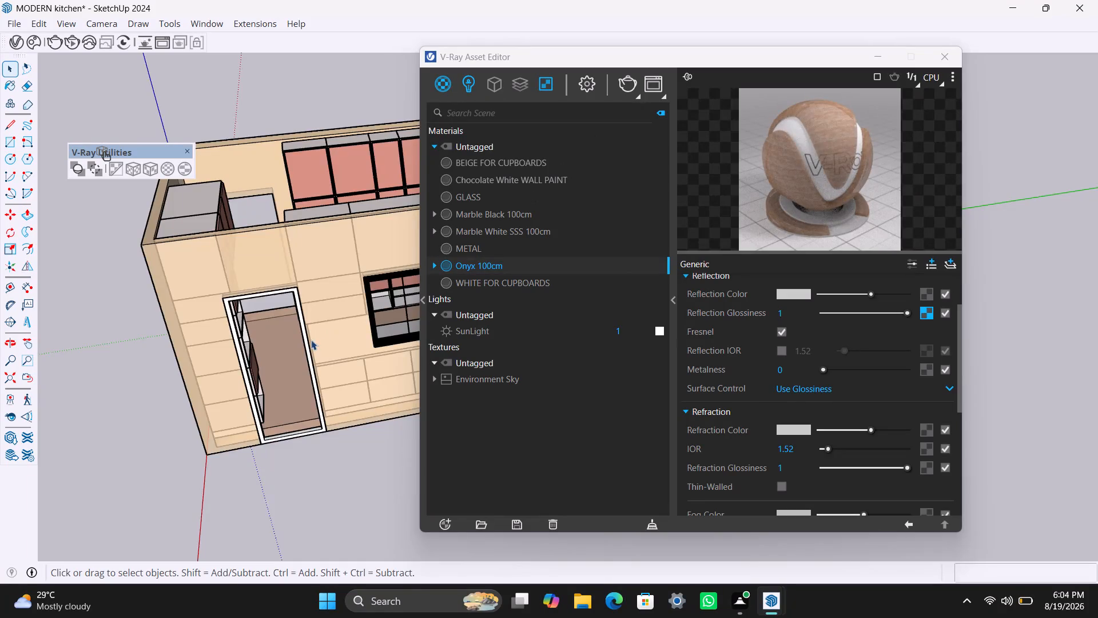
pyautogui.scroll(-2, 311, 340)
pyautogui.moveTo(241, 398); pyautogui.dragTo(492, 389, button='middle')
pyautogui.scroll(2, 377, 368)
pyautogui.moveTo(339, 389); pyautogui.dragTo(369, 472, button='middle')
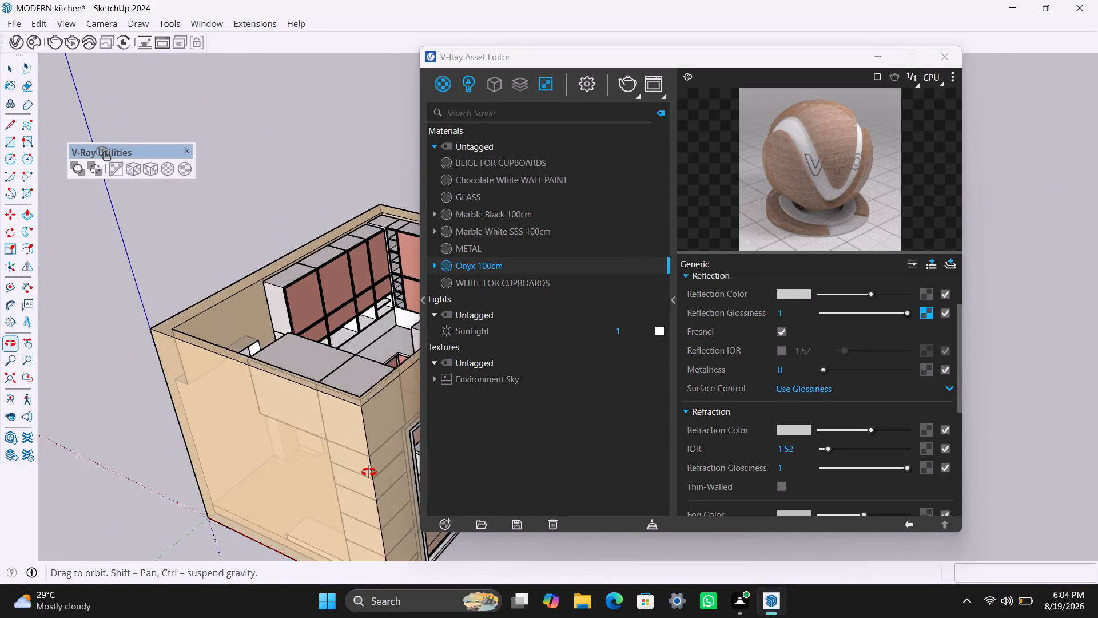
pyautogui.moveTo(369, 472); pyautogui.dragTo(447, 540, button='middle')
pyautogui.scroll(2, 397, 470)
pyautogui.moveTo(348, 435); pyautogui.dragTo(275, 426, button='middle')
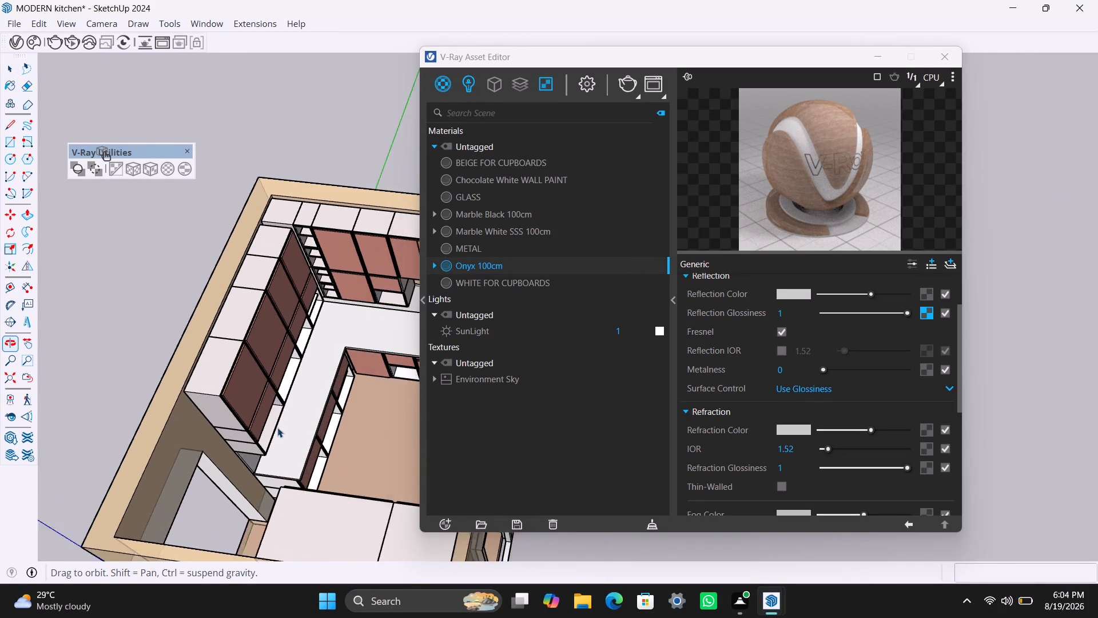
pyautogui.scroll(2, 283, 430)
pyautogui.moveTo(299, 443); pyautogui.dragTo(344, 476, button='middle')
pyautogui.scroll(4, 305, 446)
pyautogui.moveTo(308, 291); pyautogui.dragTo(297, 191, button='middle')
pyautogui.scroll(6, 335, 265)
pyautogui.moveTo(320, 298); pyautogui.dragTo(274, 185, button='middle')
pyautogui.scroll(1, 273, 189)
pyautogui.tripleClick(234, 367)
pyautogui.tripleClick(234, 367)
pyautogui.doubleClick(234, 367)
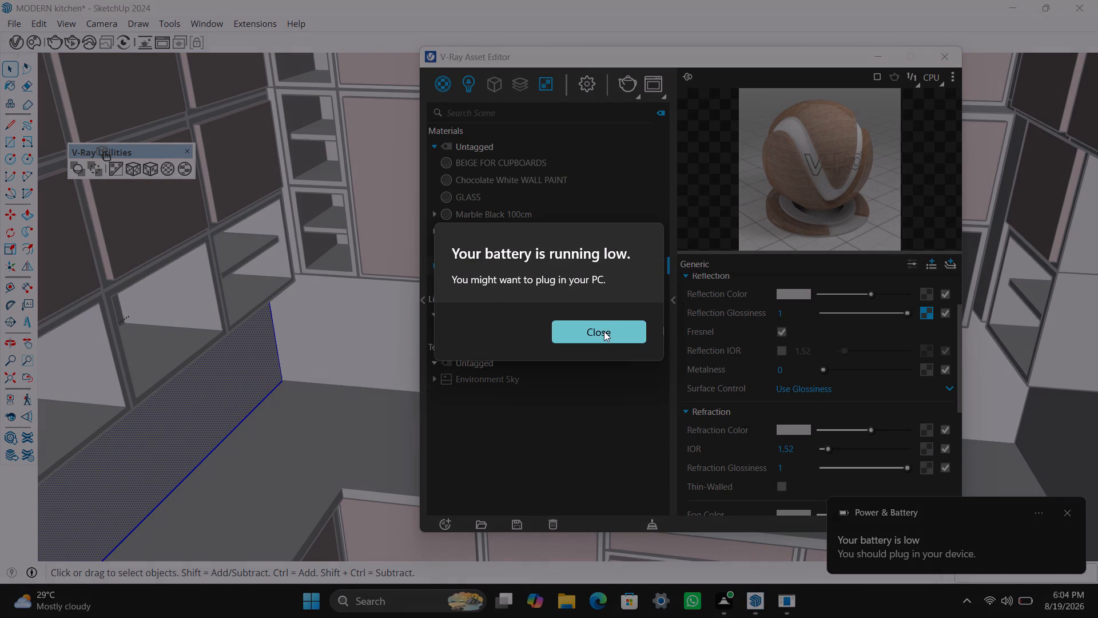
pyautogui.click(604, 331)
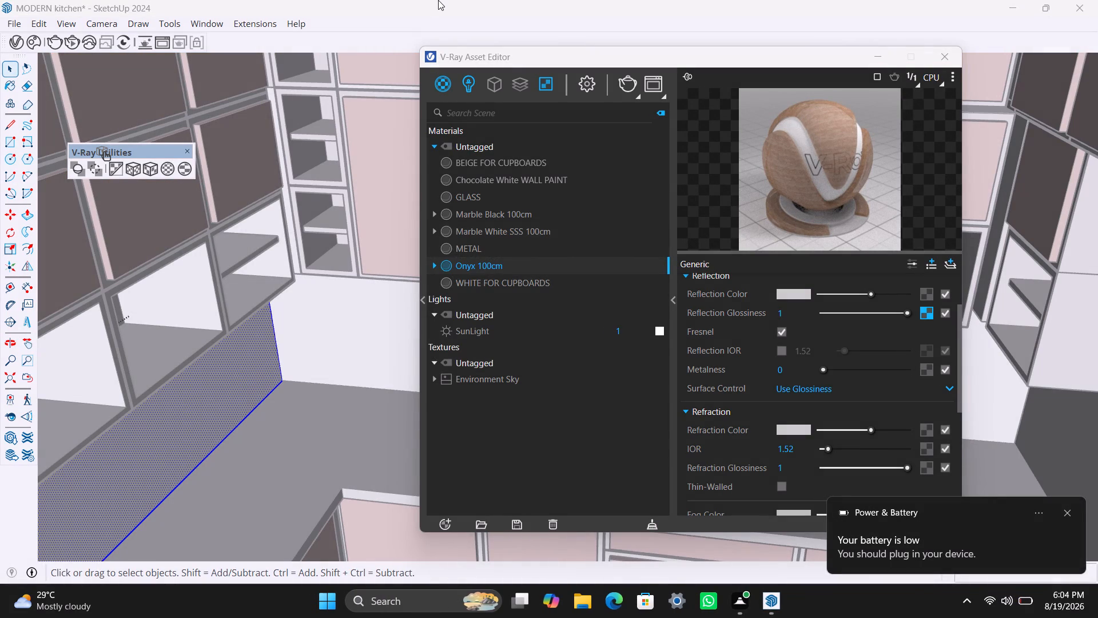
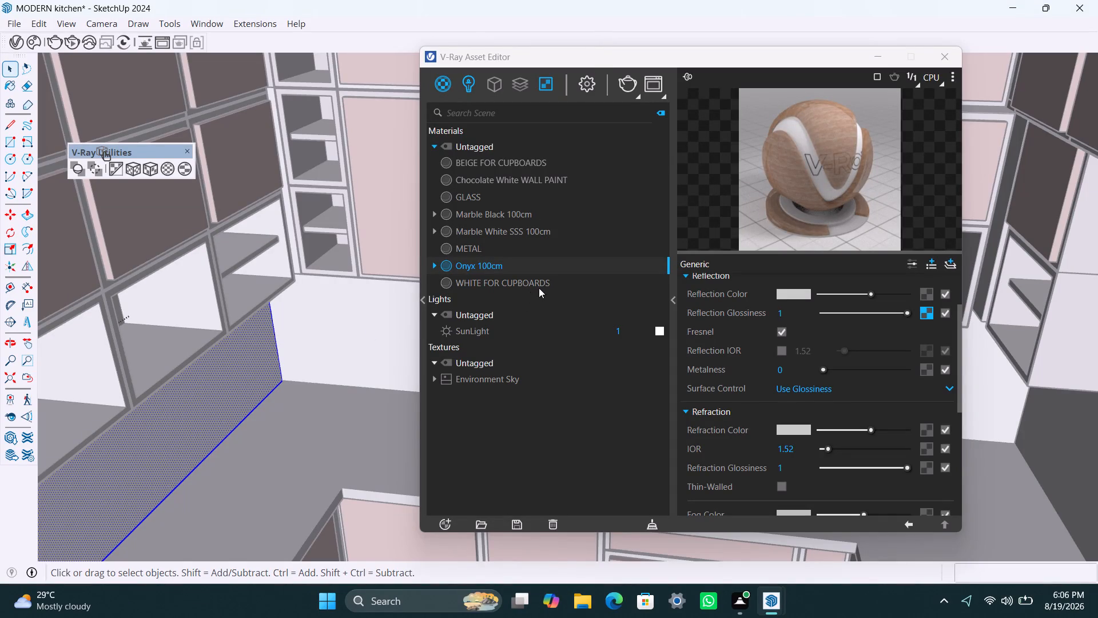
# Apply Marble Black 100cm to the selected side-wall backsplash face and fit its texture with a cubic bounding-box projection.
pyautogui.click(520, 213)
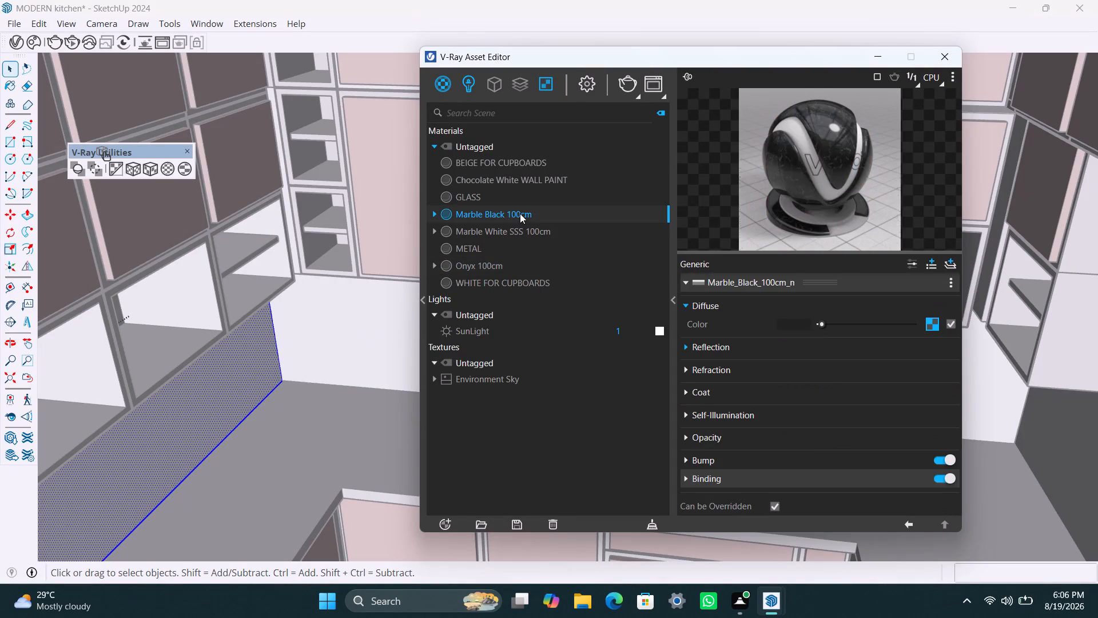
pyautogui.rightClick(520, 213)
pyautogui.click(542, 241)
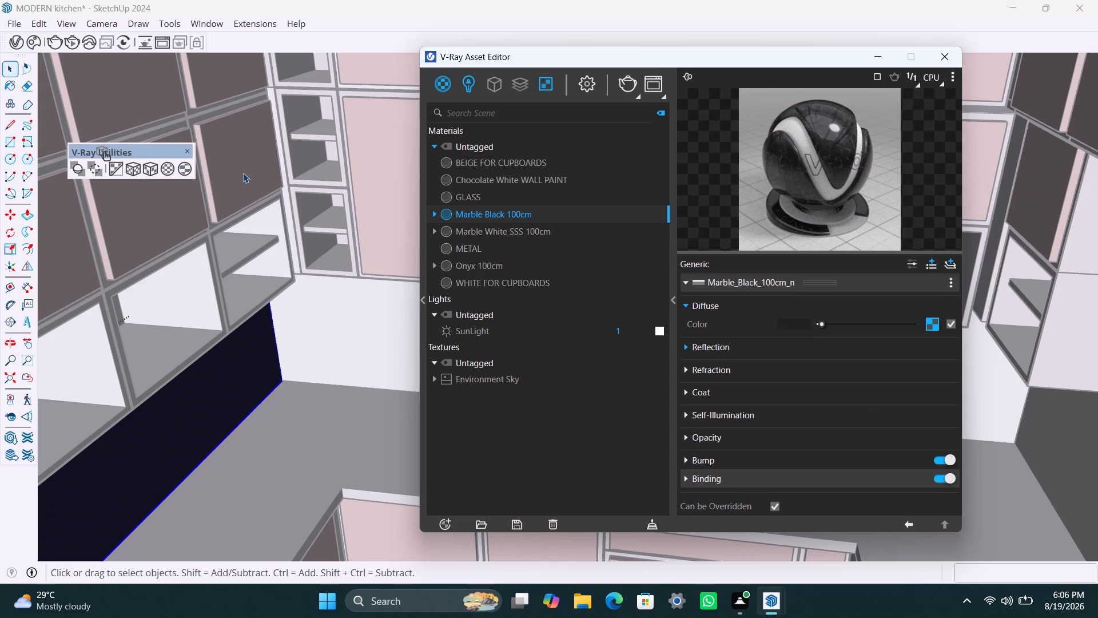
pyautogui.click(150, 169)
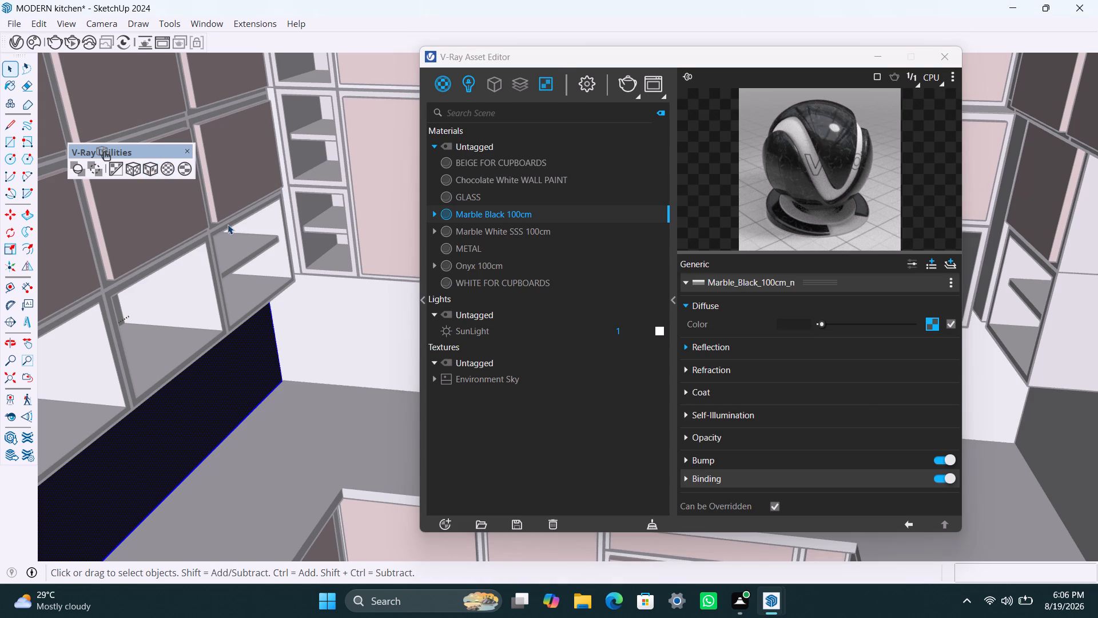
# Apply Marble Black 100cm to the adjoining back-wall backsplash face between the upper cupboards and the countertop.
pyautogui.click(337, 337)
pyautogui.doubleClick(337, 337)
pyautogui.doubleClick(337, 337)
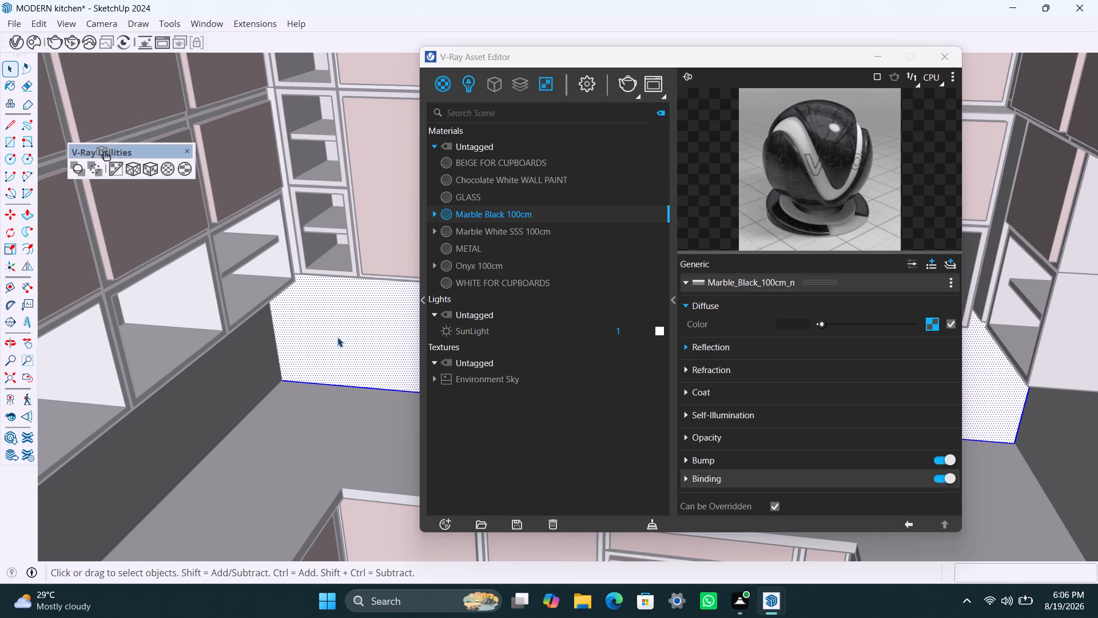
pyautogui.tripleClick(340, 337)
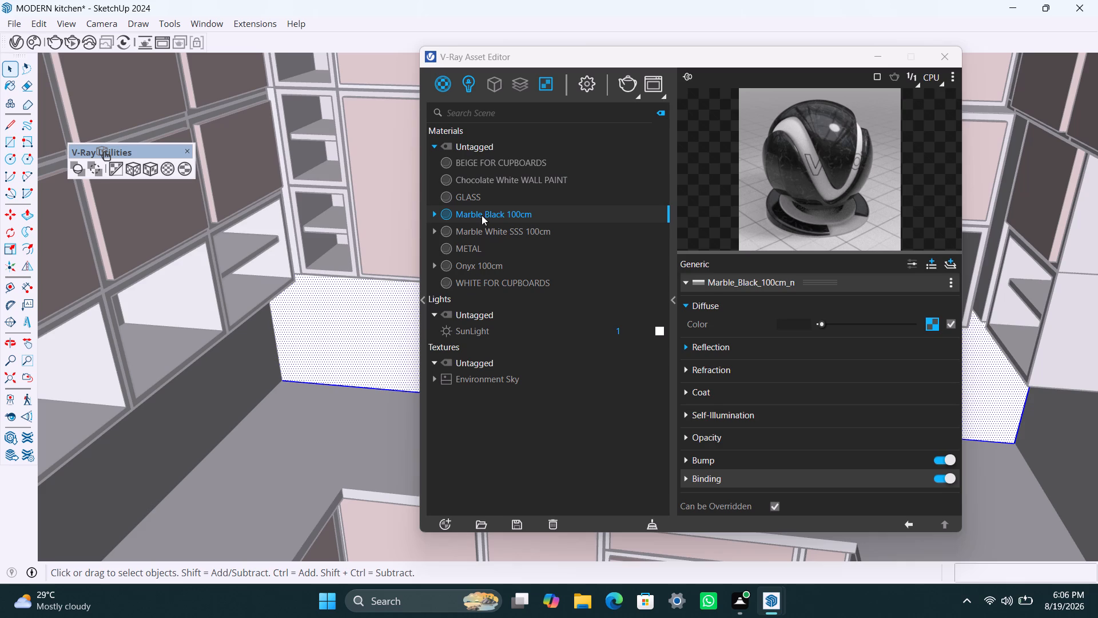
pyautogui.rightClick(482, 215)
pyautogui.click(496, 239)
# Fit the marble texture on the back-wall backsplash using a cubic projection scaled to the bounding box.
pyautogui.scroll(2, 319, 279)
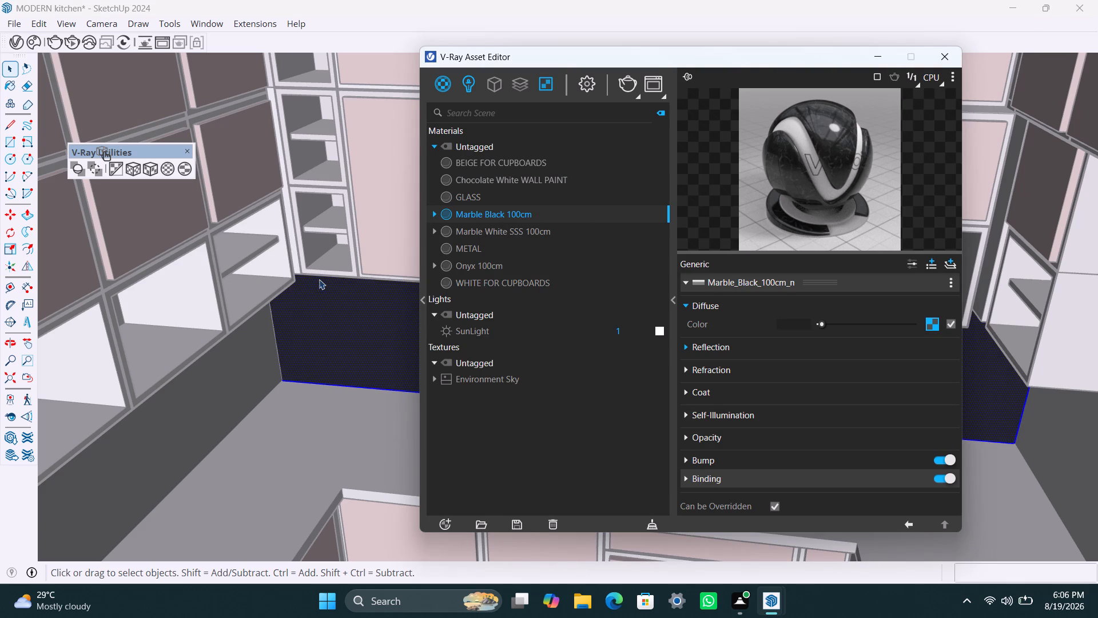
pyautogui.scroll(4, 319, 279)
pyautogui.moveTo(356, 284); pyautogui.dragTo(349, 323, button='middle')
pyautogui.scroll(5, 337, 279)
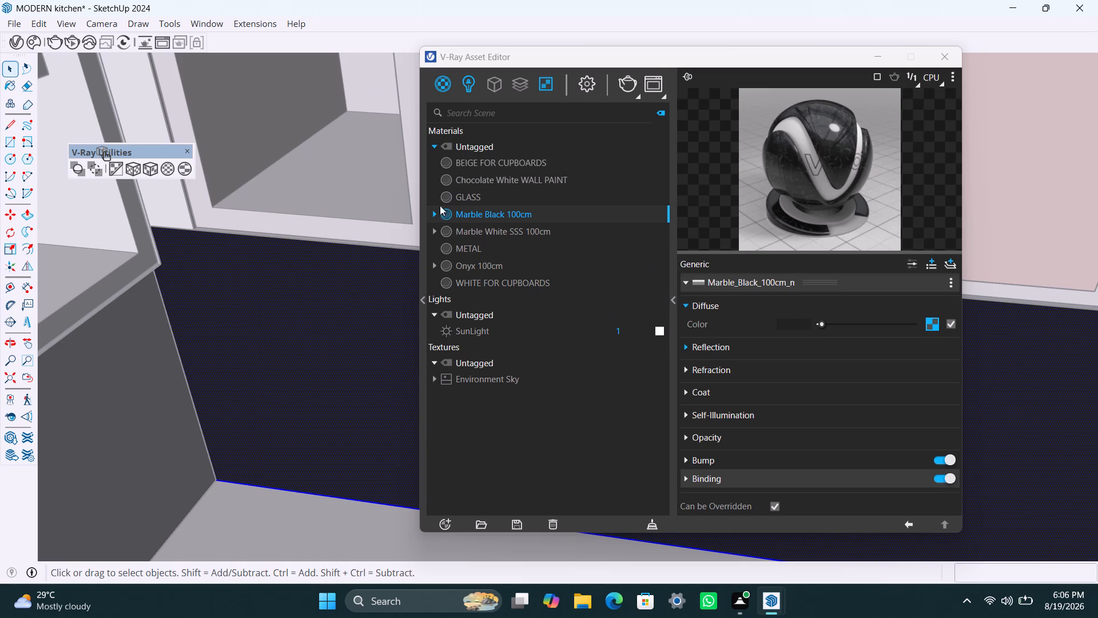
pyautogui.click(151, 172)
pyautogui.rightClick(151, 172)
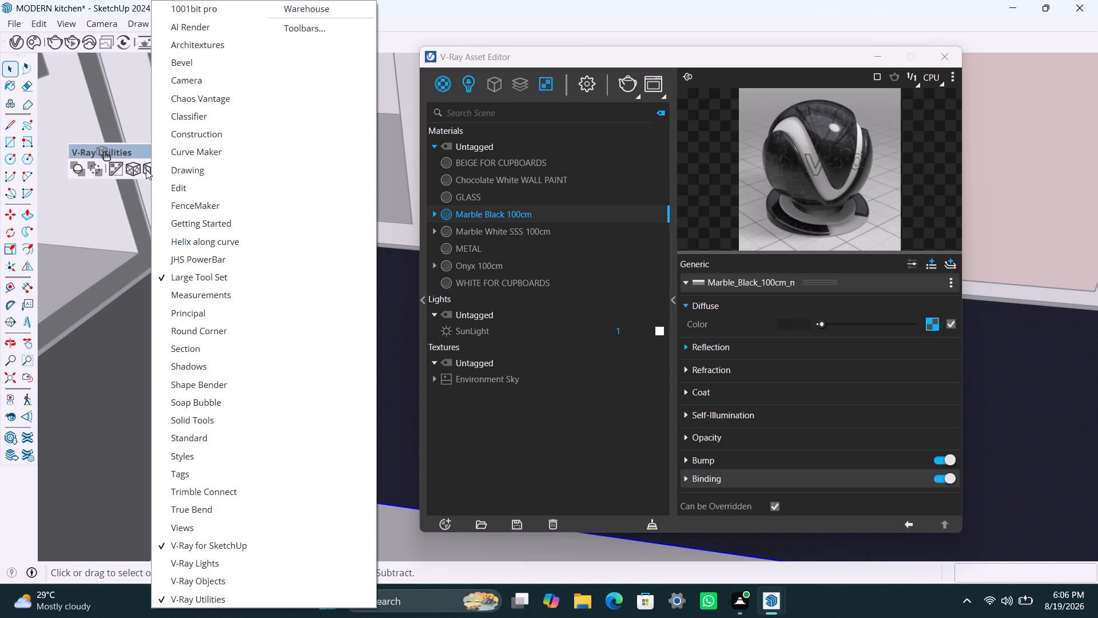
pyautogui.click(146, 169)
pyautogui.click(143, 173)
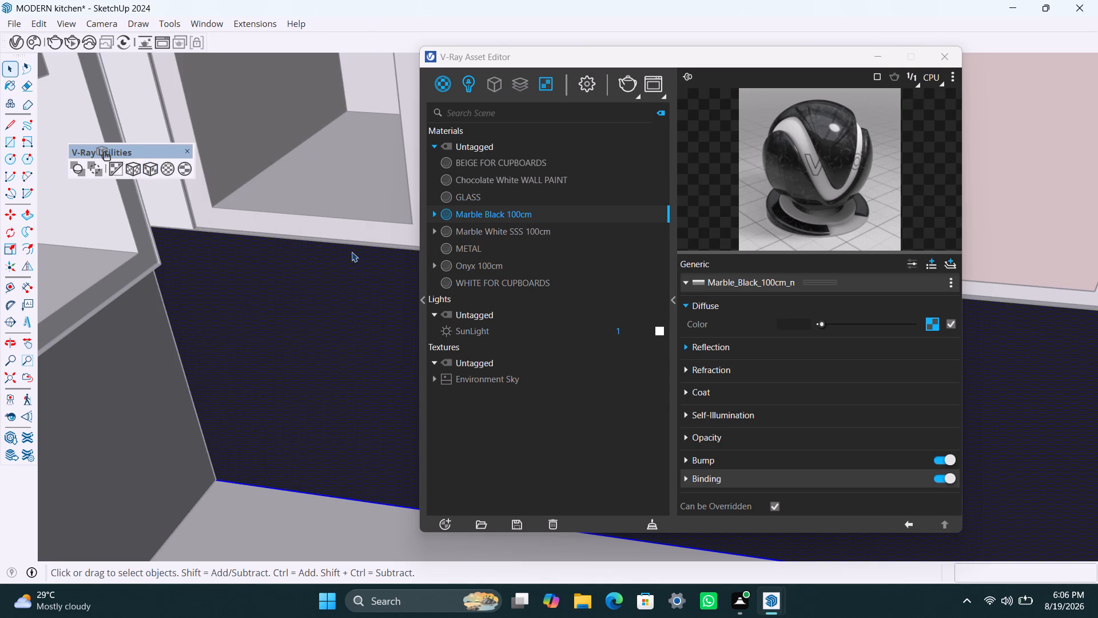
# Apply Marble Black 100cm to the thin face along the cupboards' bottom edge and fit its texture with a cubic bounding-box projection.
pyautogui.scroll(6, 353, 252)
pyautogui.click(360, 219)
pyautogui.doubleClick(362, 220)
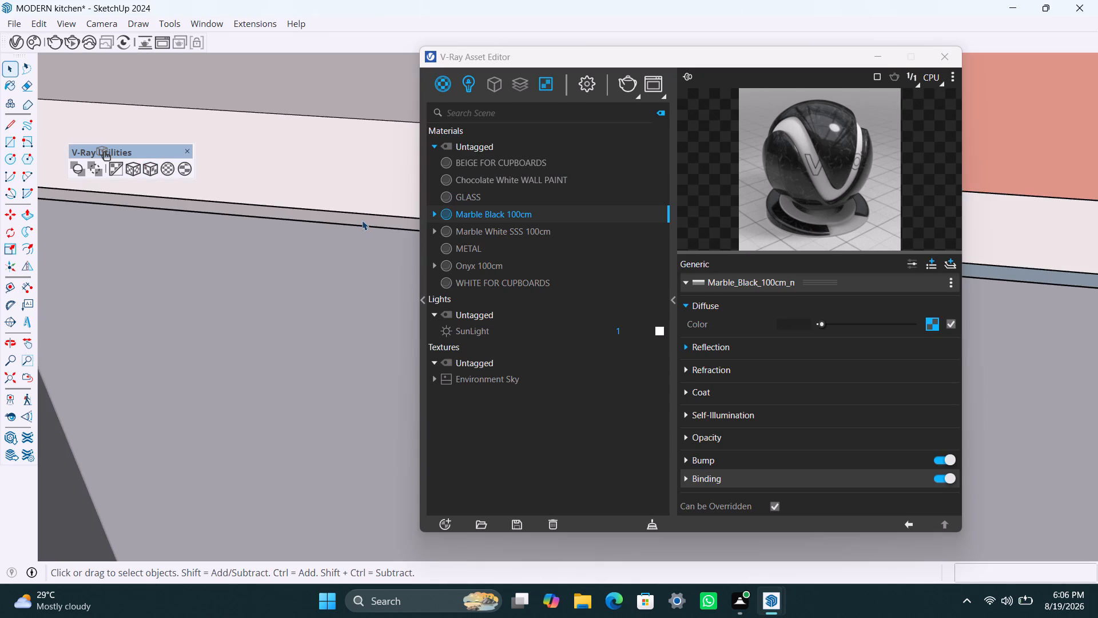
pyautogui.click(362, 220)
pyautogui.doubleClick(362, 220)
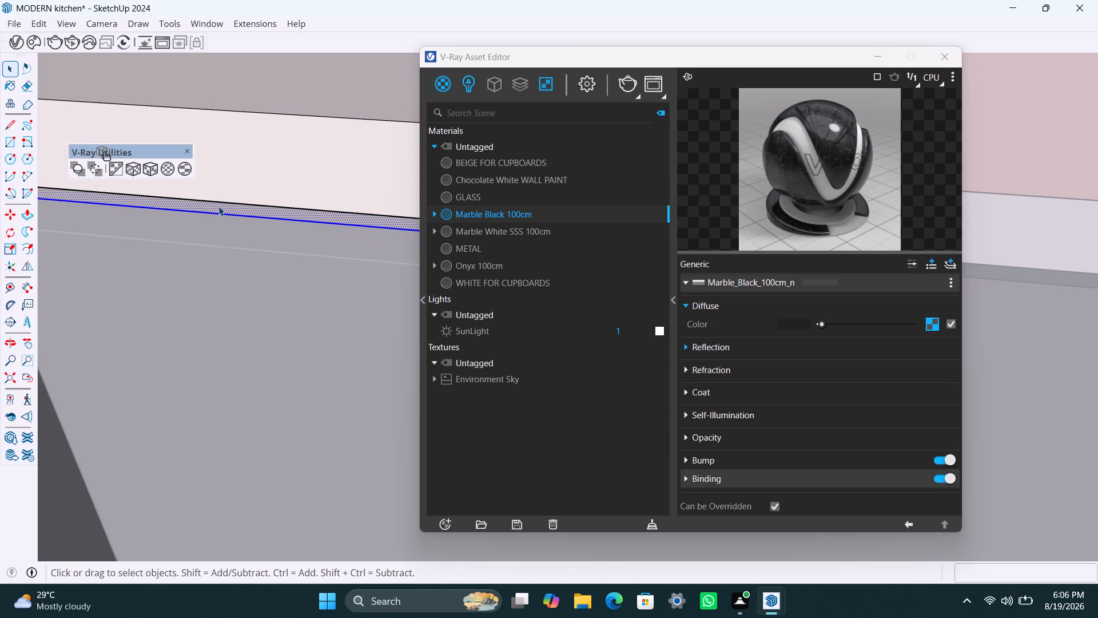
pyautogui.rightClick(498, 214)
pyautogui.click(513, 241)
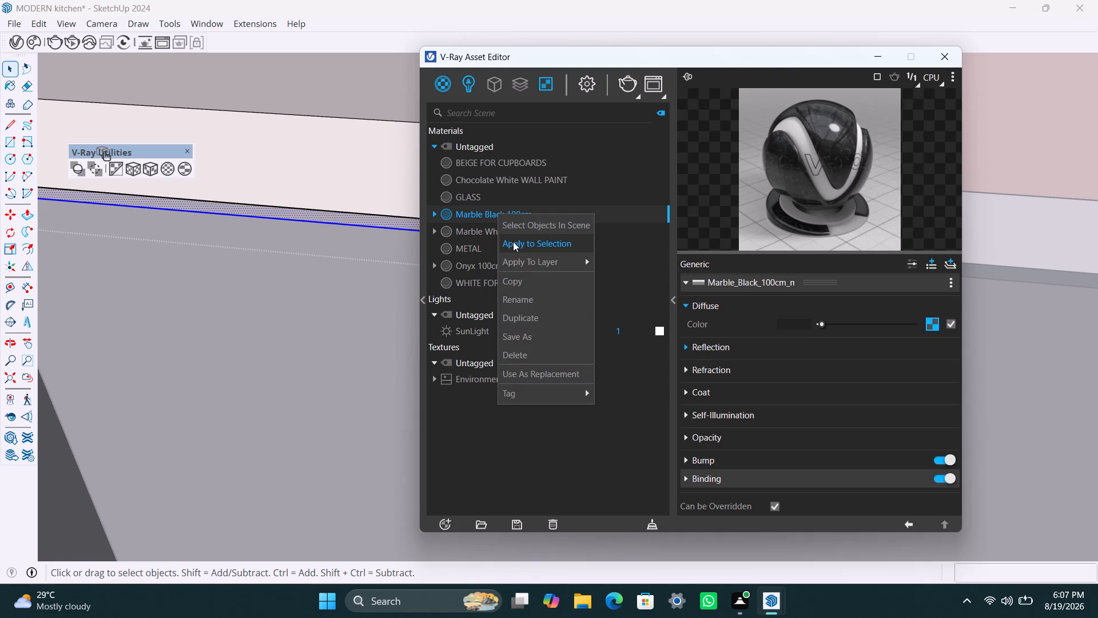
pyautogui.click(153, 169)
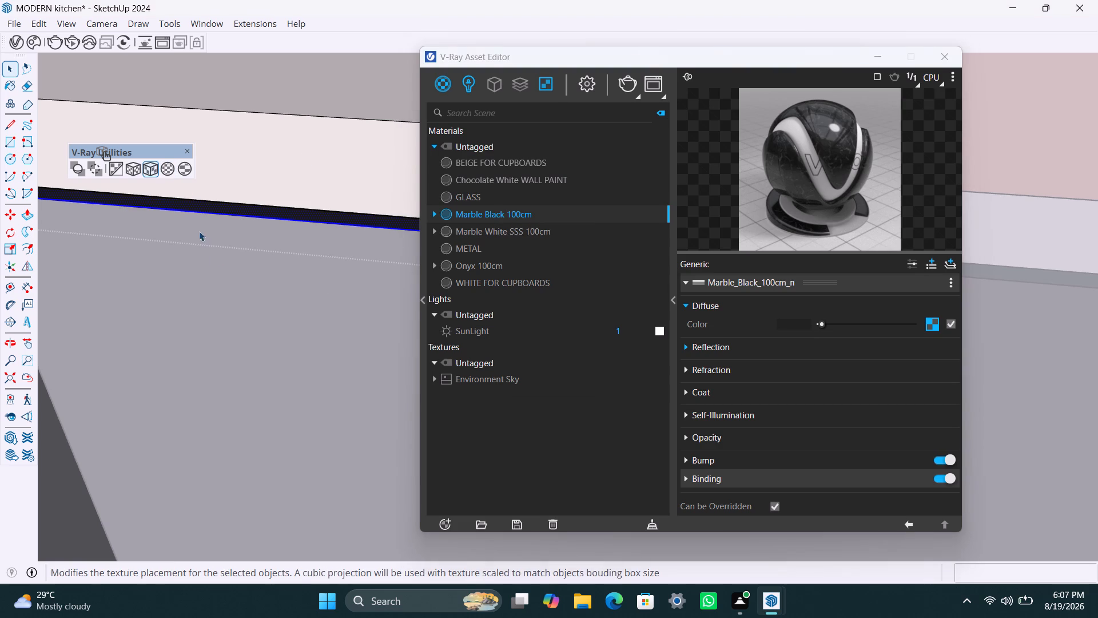
# Close the open cupboard group and inspect the marble surfaces from outside and above the kitchen.
pyautogui.scroll(-9, 218, 264)
pyautogui.click(251, 290)
pyautogui.scroll(-3, 309, 418)
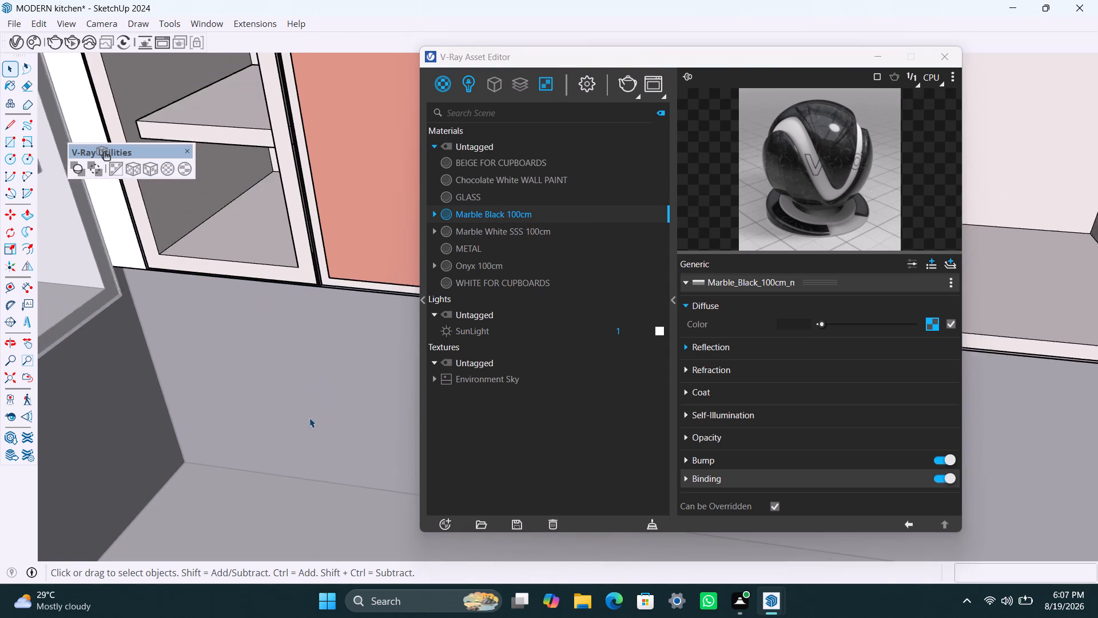
pyautogui.moveTo(309, 422); pyautogui.dragTo(337, 279, button='middle')
pyautogui.scroll(-4, 277, 437)
pyautogui.moveTo(272, 439); pyautogui.dragTo(265, 439, button='middle')
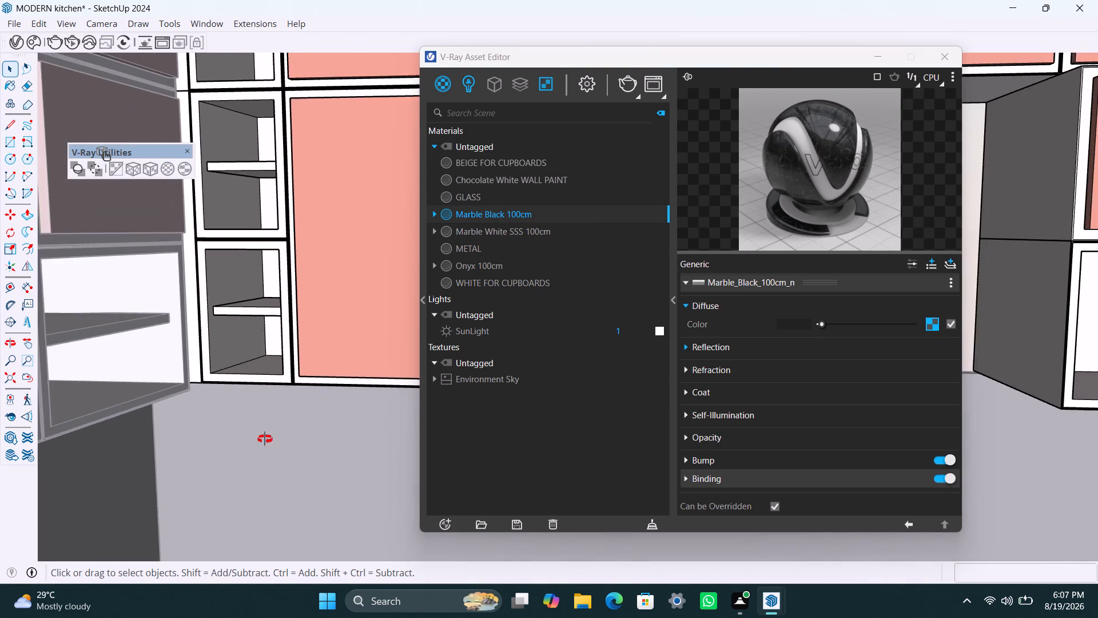
pyautogui.moveTo(265, 439); pyautogui.dragTo(198, 425, button='middle')
pyautogui.scroll(-11, 237, 438)
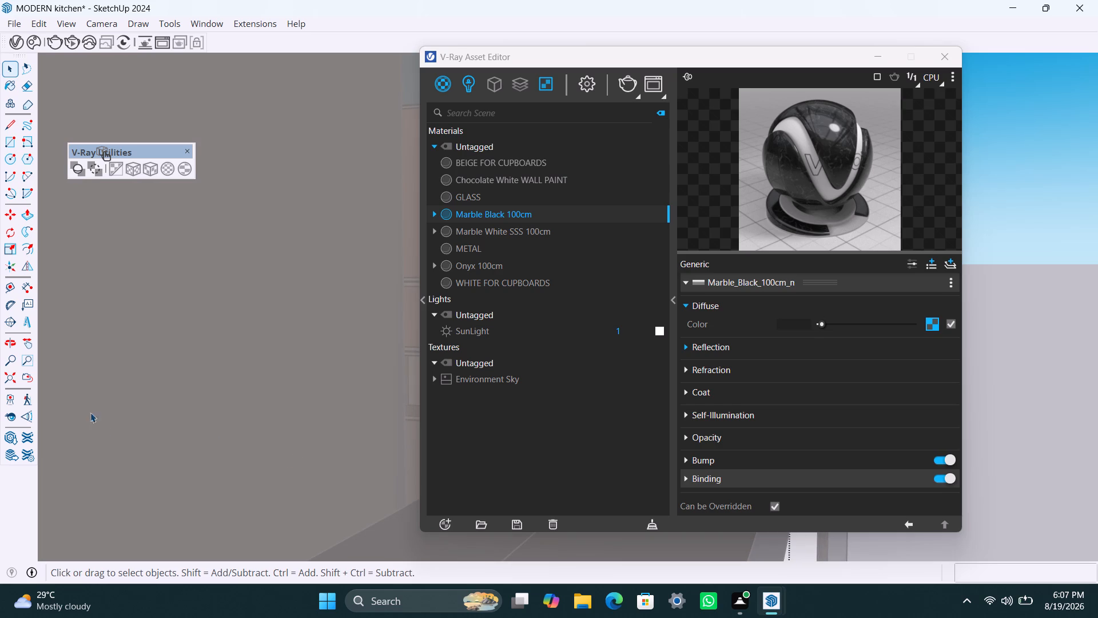
pyautogui.click(13, 375)
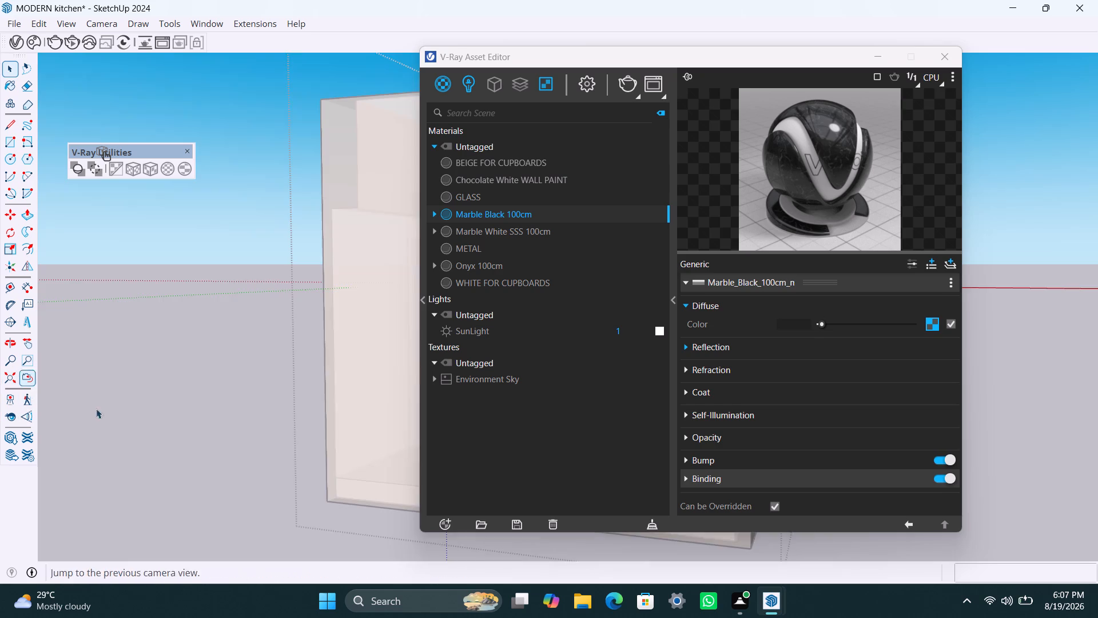
pyautogui.scroll(-3, 145, 410)
pyautogui.moveTo(219, 386); pyautogui.dragTo(233, 540, button='middle')
pyautogui.scroll(-4, 311, 288)
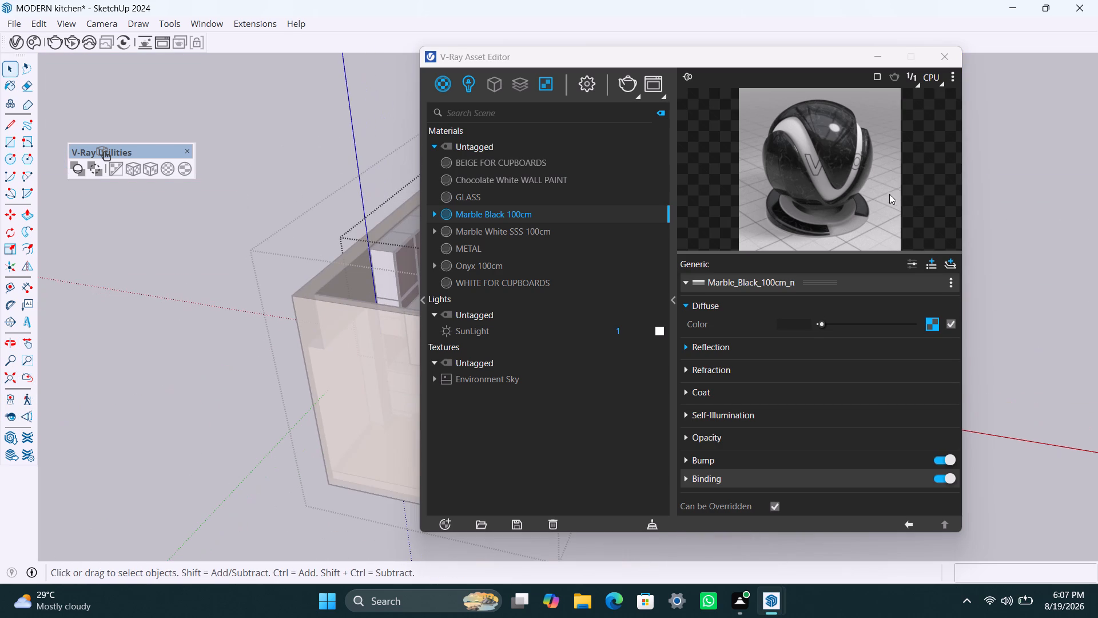
pyautogui.scroll(-3, 421, 328)
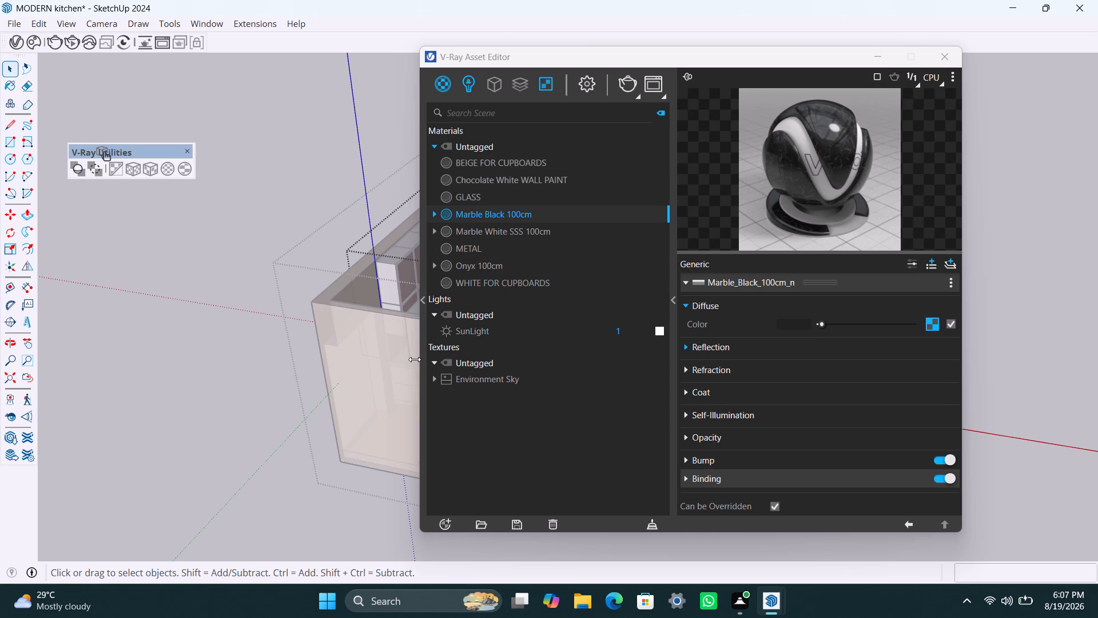
pyautogui.scroll(-11, 276, 417)
pyautogui.moveTo(272, 449); pyautogui.dragTo(369, 494, button='middle')
pyautogui.scroll(8, 336, 351)
pyautogui.moveTo(330, 404); pyautogui.dragTo(320, 403, button='middle')
pyautogui.scroll(6, 319, 439)
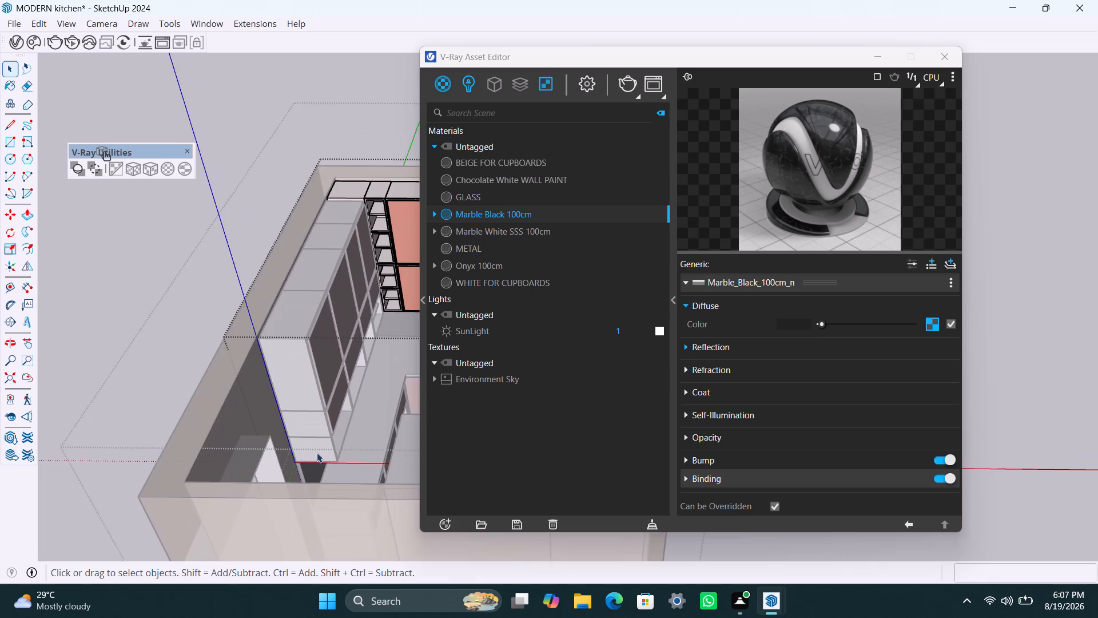
pyautogui.scroll(11, 317, 453)
pyautogui.click(303, 501)
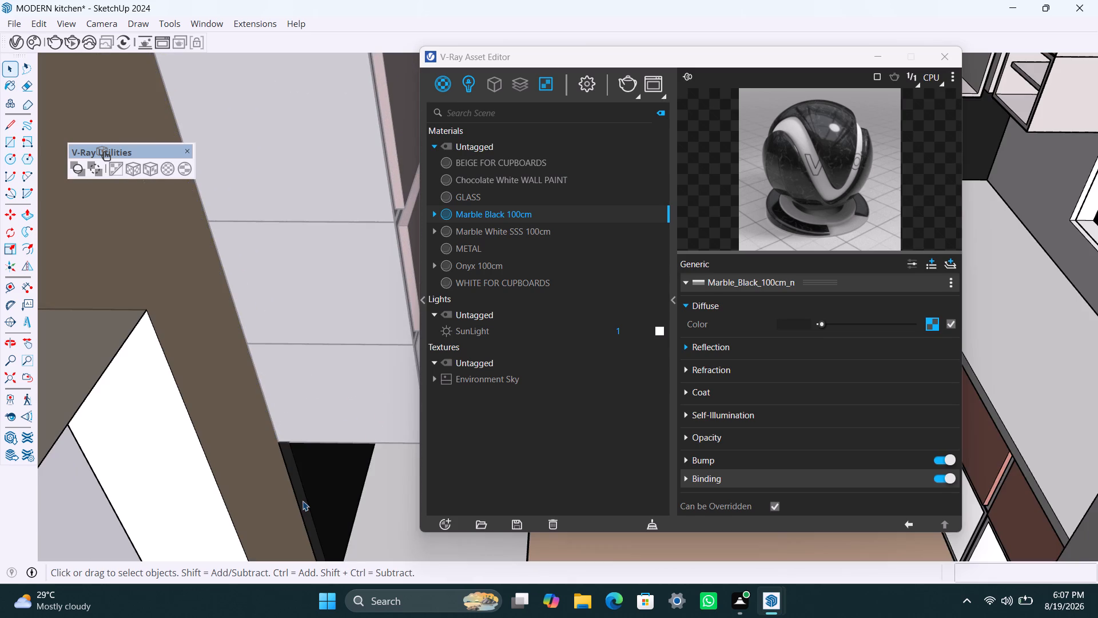
pyautogui.scroll(-12, 303, 503)
pyautogui.tripleClick(132, 356)
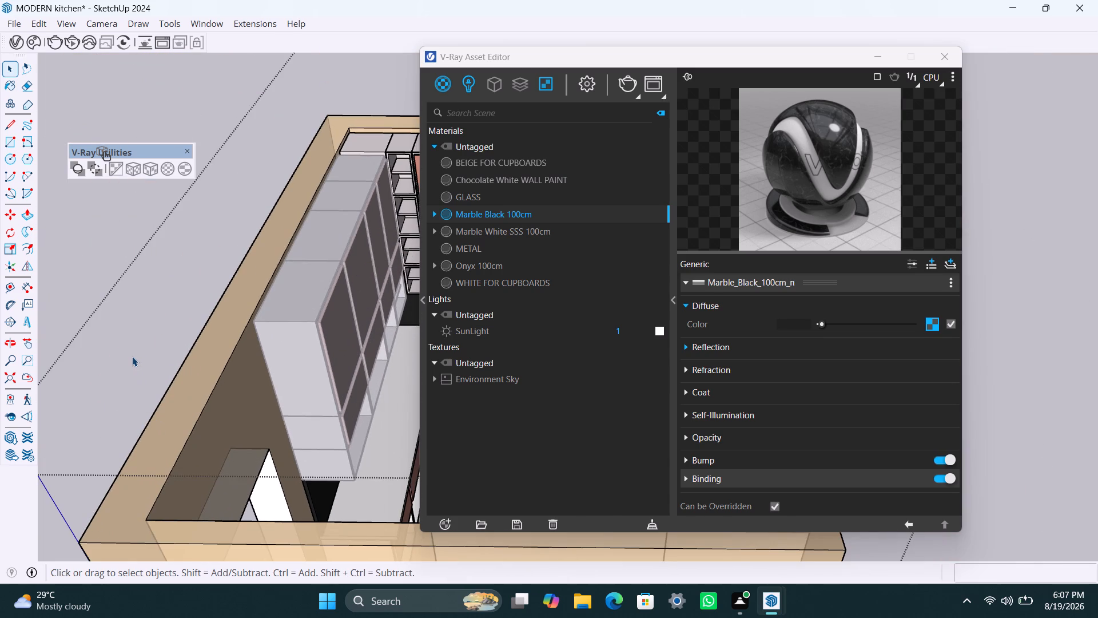
pyautogui.doubleClick(132, 356)
# Examine the kitchen walls from above, comparing the black marble backsplash areas with the wall around the window.
pyautogui.scroll(-5, 214, 454)
pyautogui.moveTo(215, 458); pyautogui.dragTo(312, 463, button='middle')
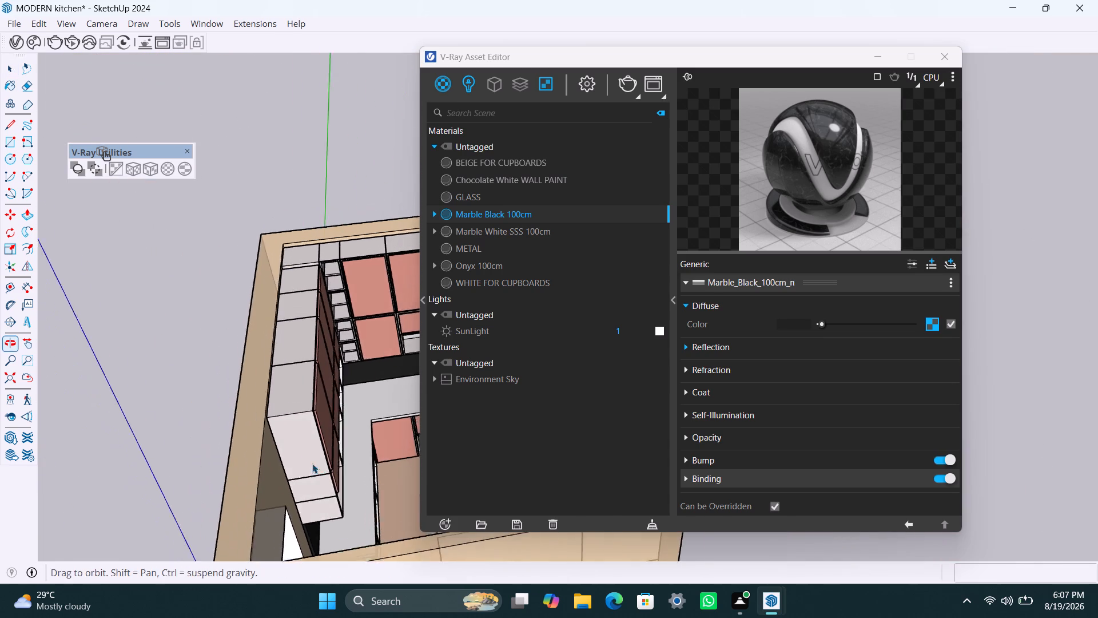
pyautogui.scroll(-4, 302, 454)
pyautogui.moveTo(240, 440); pyautogui.dragTo(152, 431, button='middle')
pyautogui.moveTo(213, 442); pyautogui.dragTo(311, 461, button='middle')
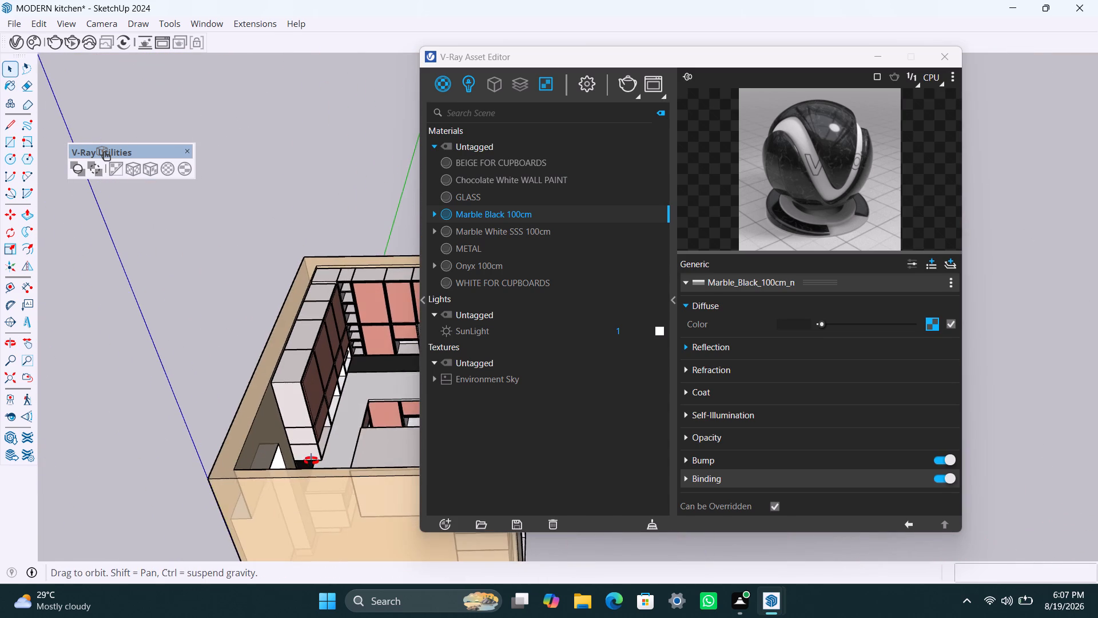
pyautogui.moveTo(311, 461); pyautogui.dragTo(393, 457, button='middle')
pyautogui.scroll(-4, 301, 434)
pyautogui.moveTo(384, 431); pyautogui.dragTo(301, 419, button='middle')
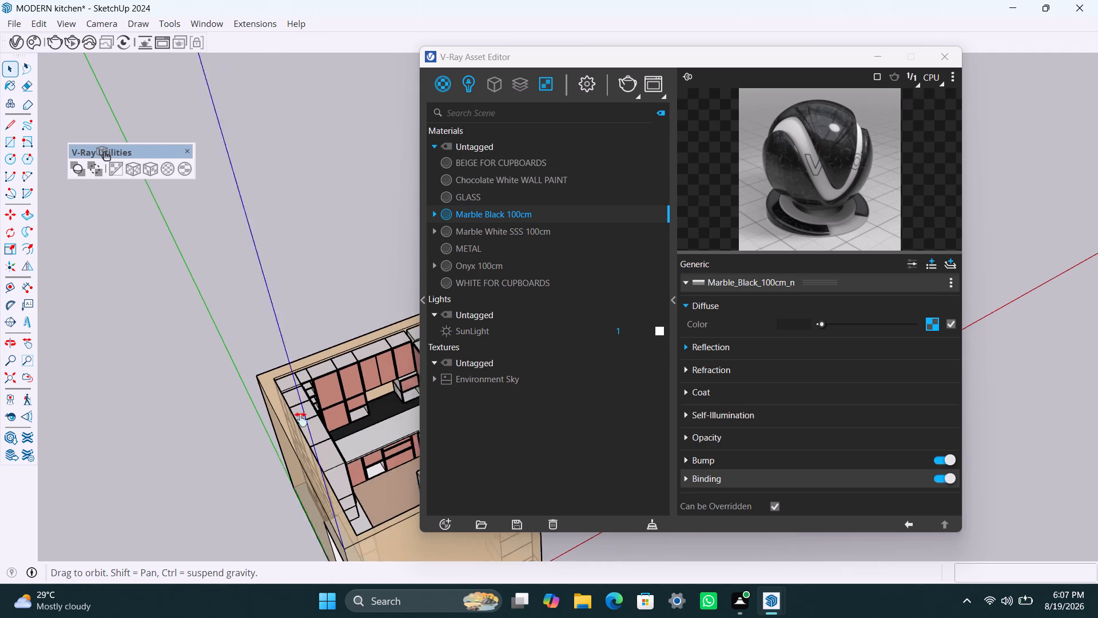
pyautogui.moveTo(301, 419); pyautogui.dragTo(262, 417, button='middle')
pyautogui.scroll(3, 290, 419)
pyautogui.moveTo(268, 431); pyautogui.dragTo(344, 439, button='middle')
pyautogui.scroll(3, 301, 441)
pyautogui.moveTo(246, 451); pyautogui.dragTo(108, 377, button='middle')
pyautogui.scroll(2, 234, 441)
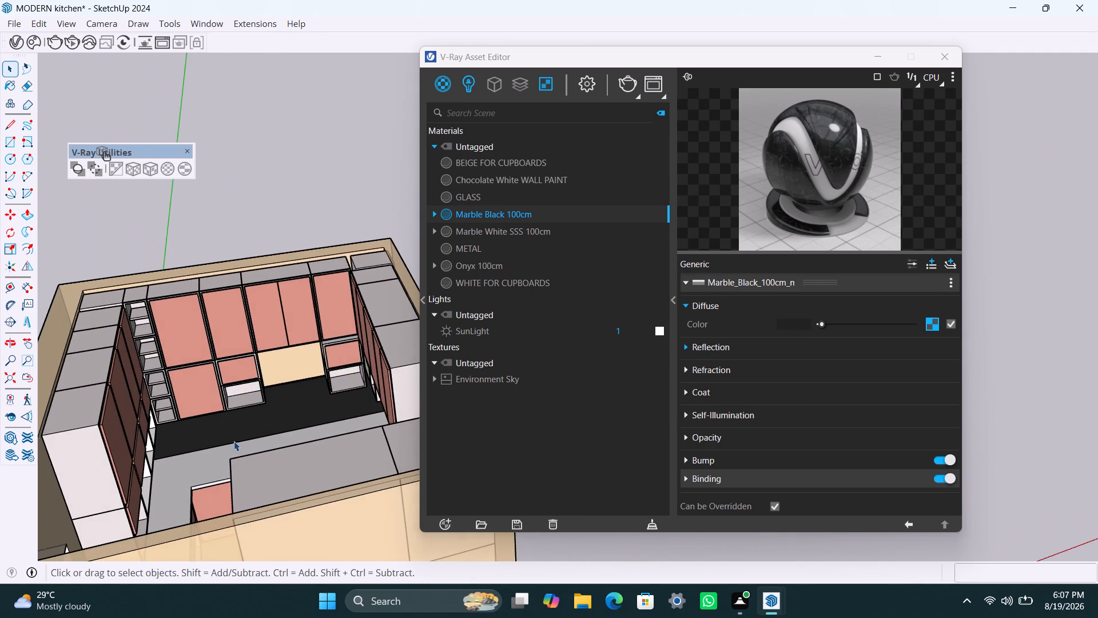
pyautogui.scroll(1, 234, 441)
pyautogui.scroll(4, 297, 441)
pyautogui.scroll(-5, 234, 442)
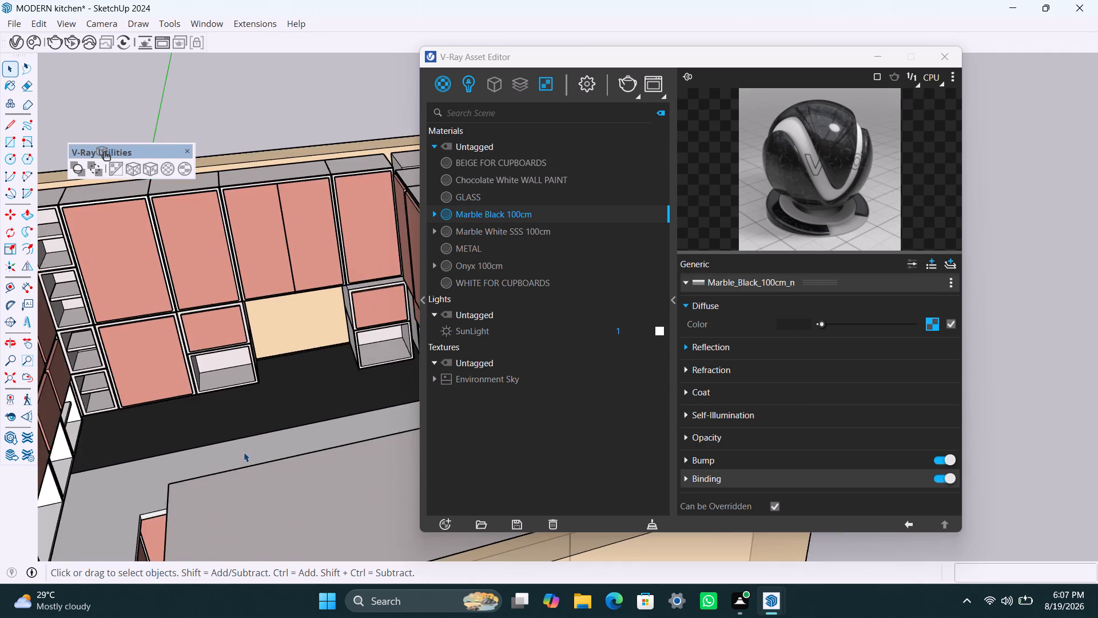
pyautogui.scroll(-2, 244, 452)
pyautogui.moveTo(222, 461); pyautogui.dragTo(494, 488, button='middle')
pyautogui.scroll(2, 308, 540)
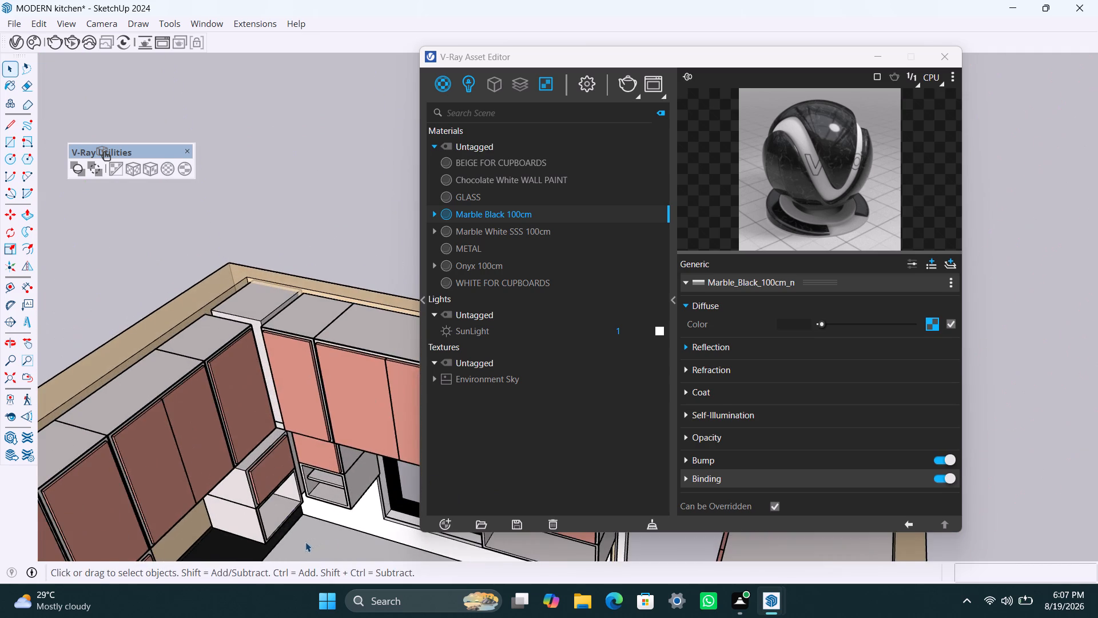
pyautogui.moveTo(305, 542); pyautogui.dragTo(400, 550, button='middle')
pyautogui.scroll(-2, 335, 554)
pyautogui.moveTo(328, 538); pyautogui.dragTo(198, 454, button='middle')
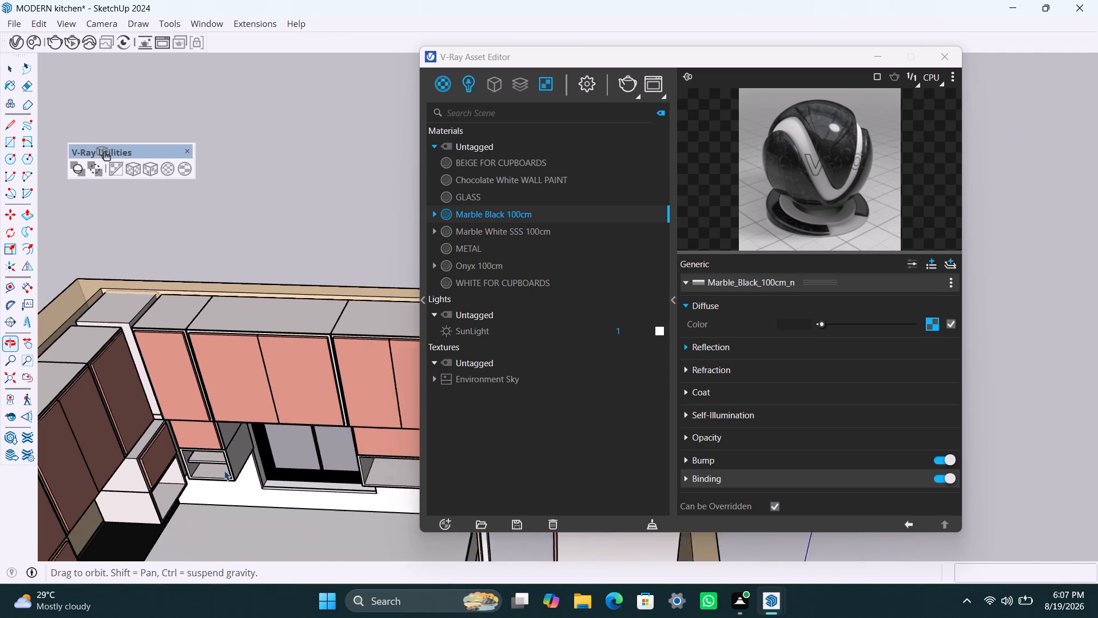
# Apply Marble Black 100cm to the backsplash wall face below the window and fit its texture with a cubic bounding-box projection.
pyautogui.scroll(3, 265, 487)
pyautogui.click(260, 493)
pyautogui.tripleClick(248, 493)
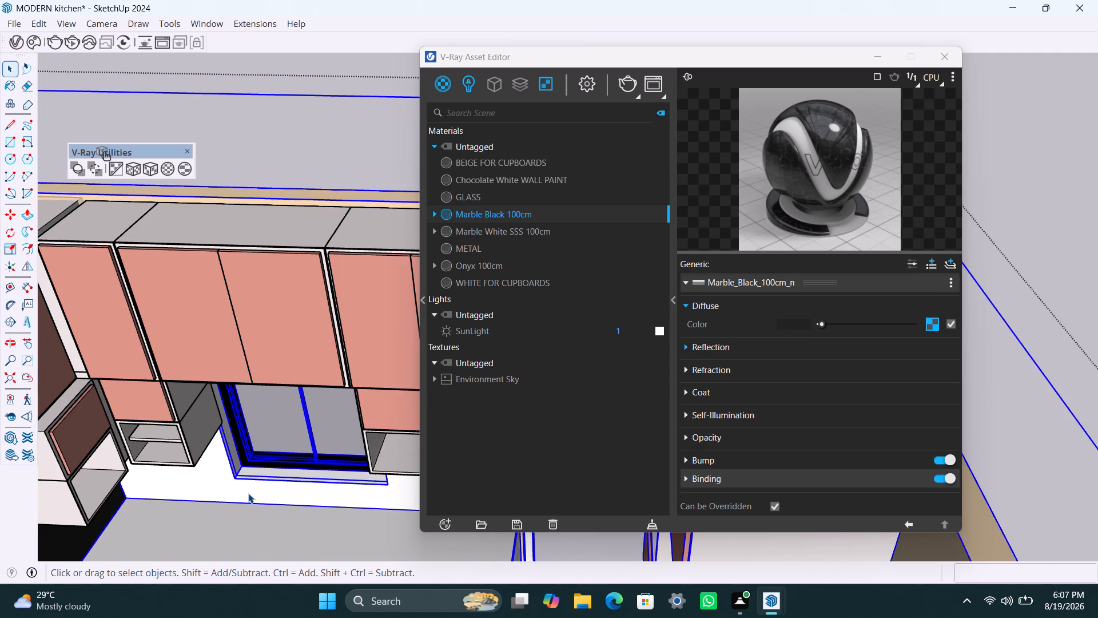
pyautogui.tripleClick(248, 493)
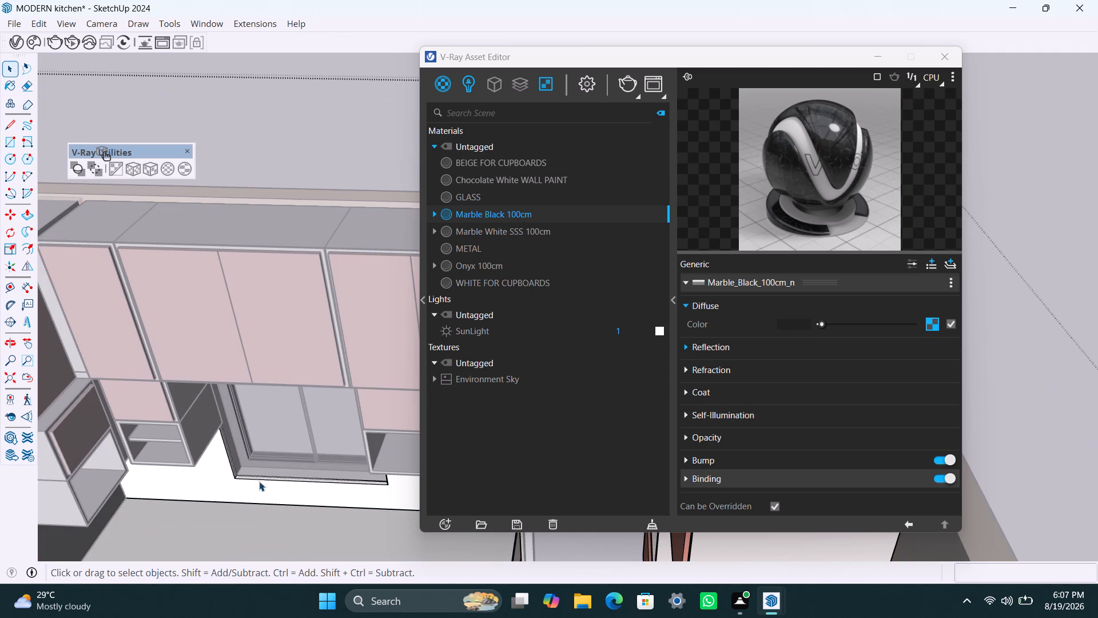
pyautogui.click(346, 165)
pyautogui.click(333, 160)
pyautogui.doubleClick(334, 164)
pyautogui.click(216, 472)
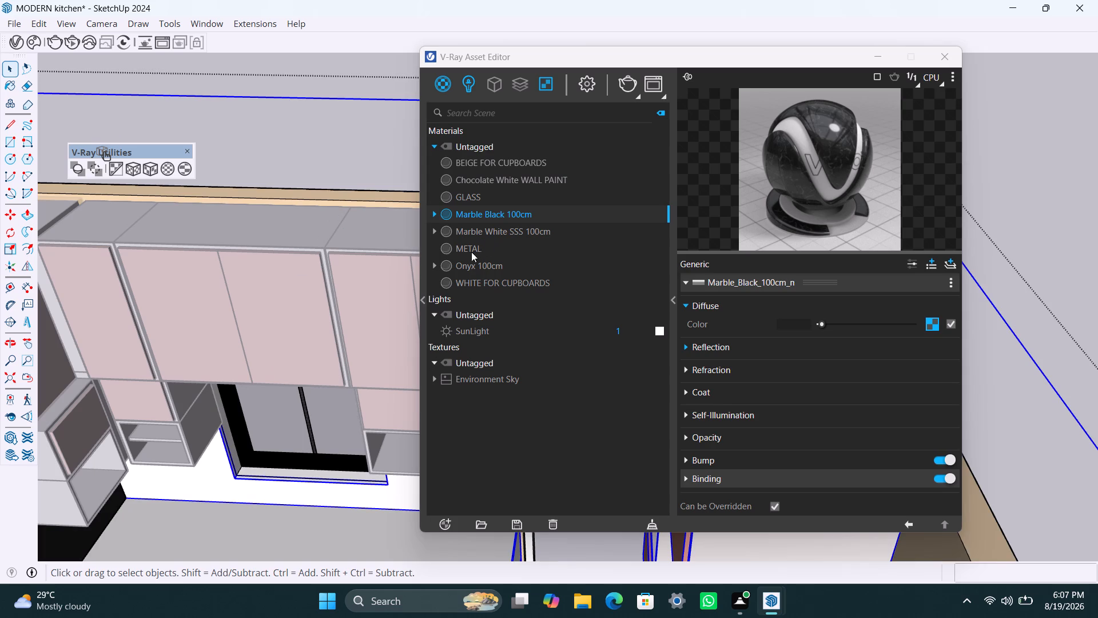
pyautogui.scroll(-7, 317, 440)
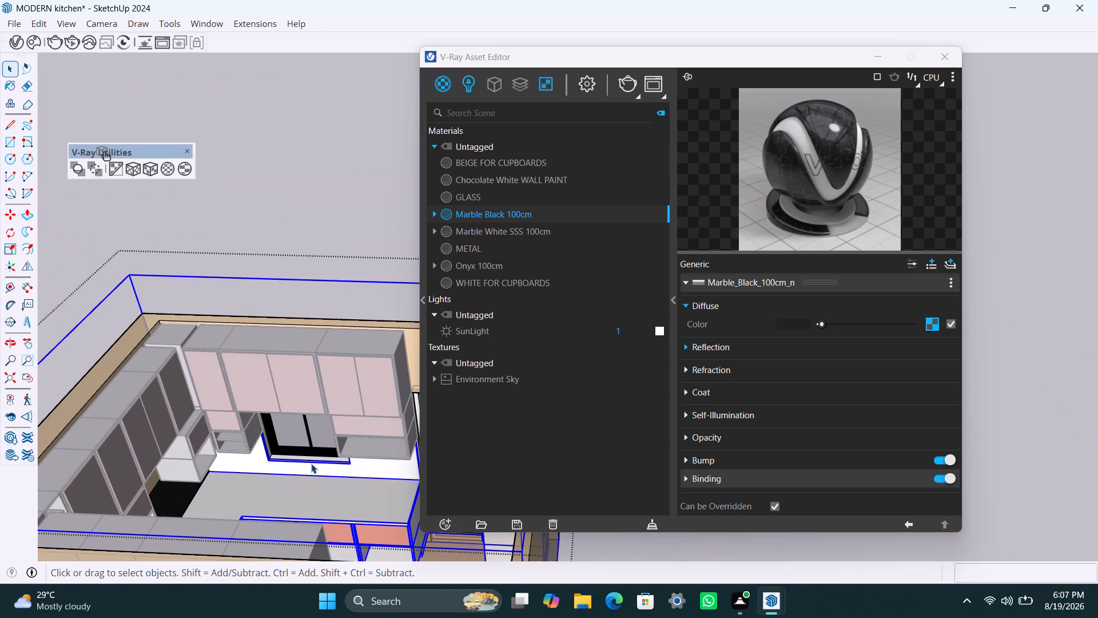
pyautogui.scroll(5, 312, 463)
pyautogui.tripleClick(261, 468)
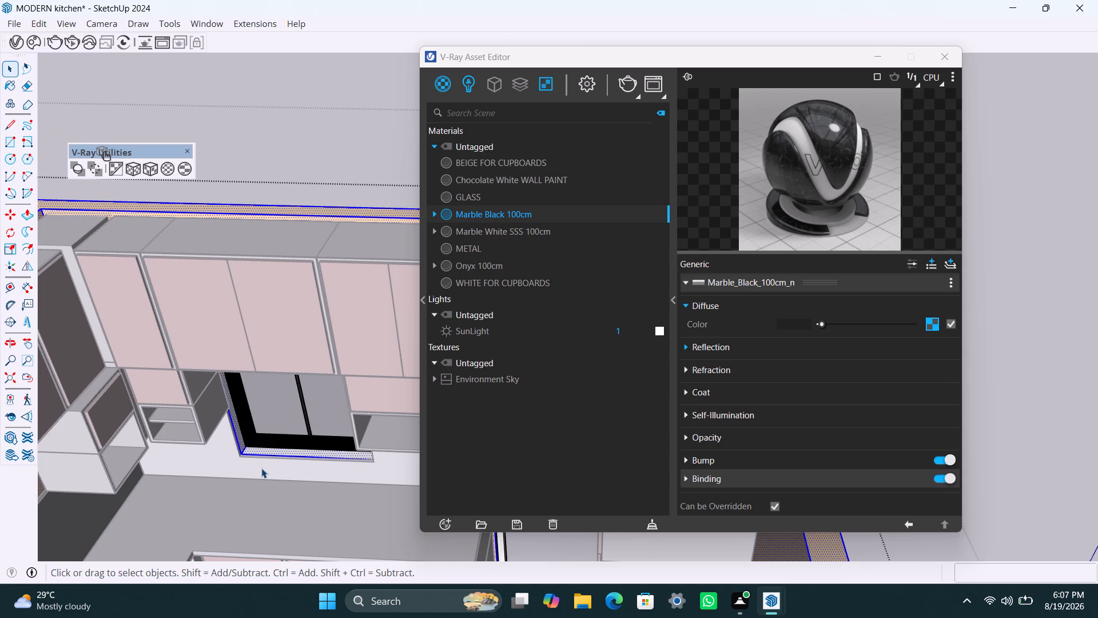
pyautogui.doubleClick(261, 468)
pyautogui.doubleClick(261, 469)
pyautogui.click(260, 469)
pyautogui.click(250, 471)
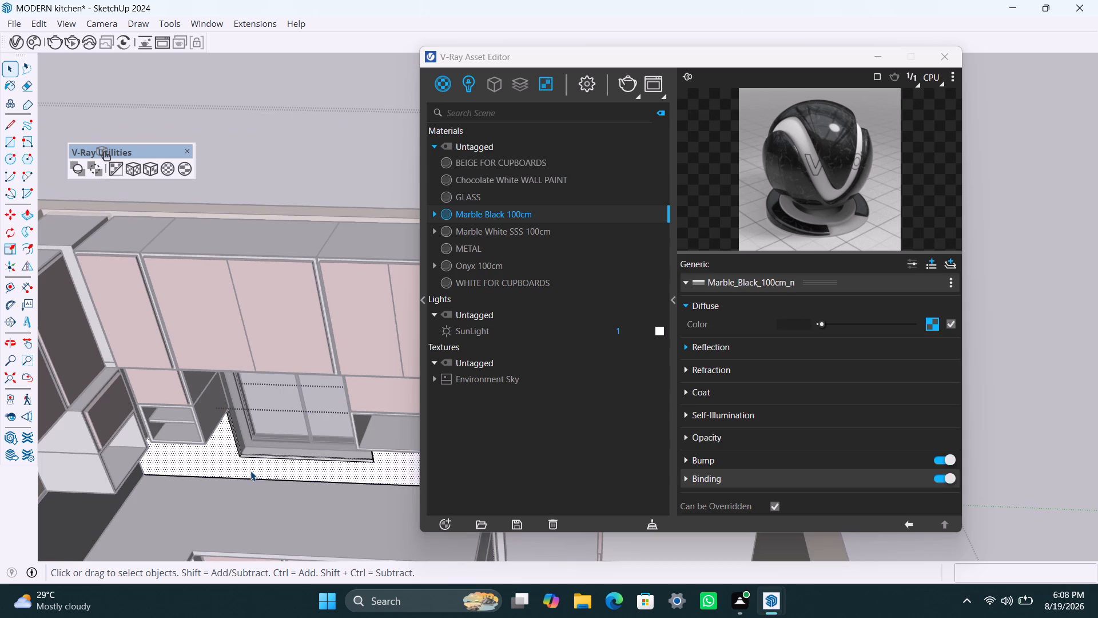
pyautogui.rightClick(513, 215)
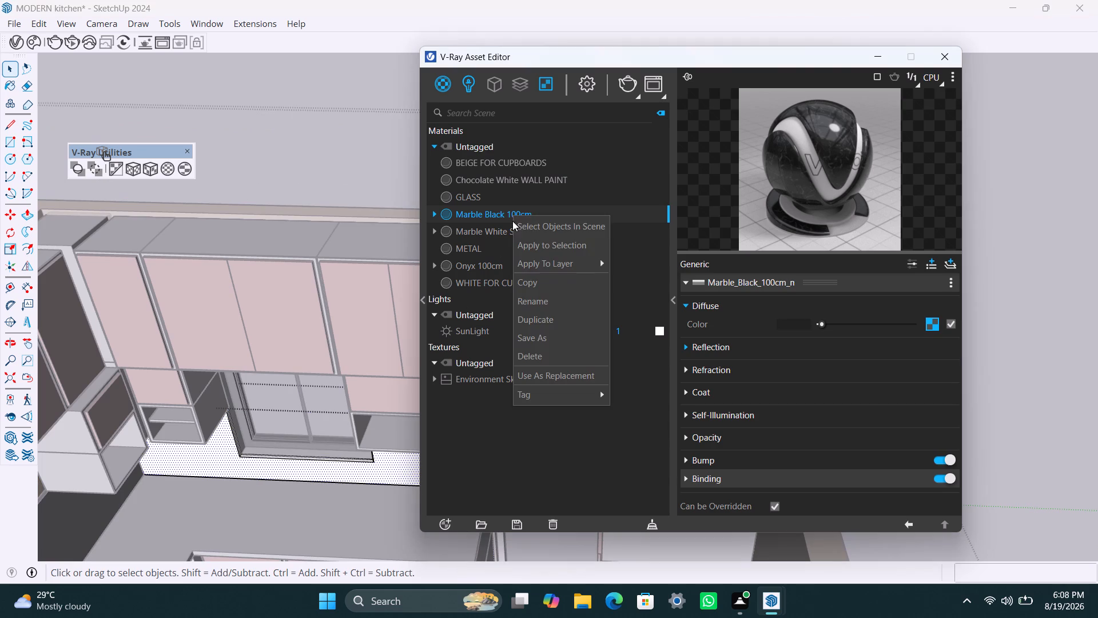
pyautogui.click(519, 240)
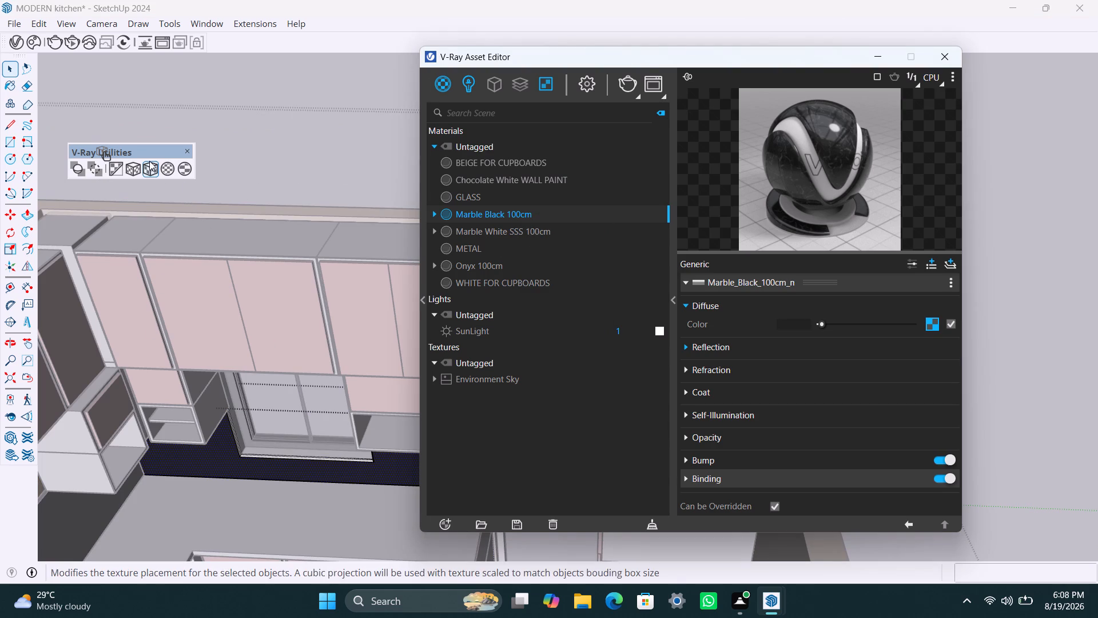
pyautogui.click(149, 160)
# Apply Marble Black 100cm to the thin horizontal edge face of the backsplash directly under the window sill.
pyautogui.scroll(-7, 245, 482)
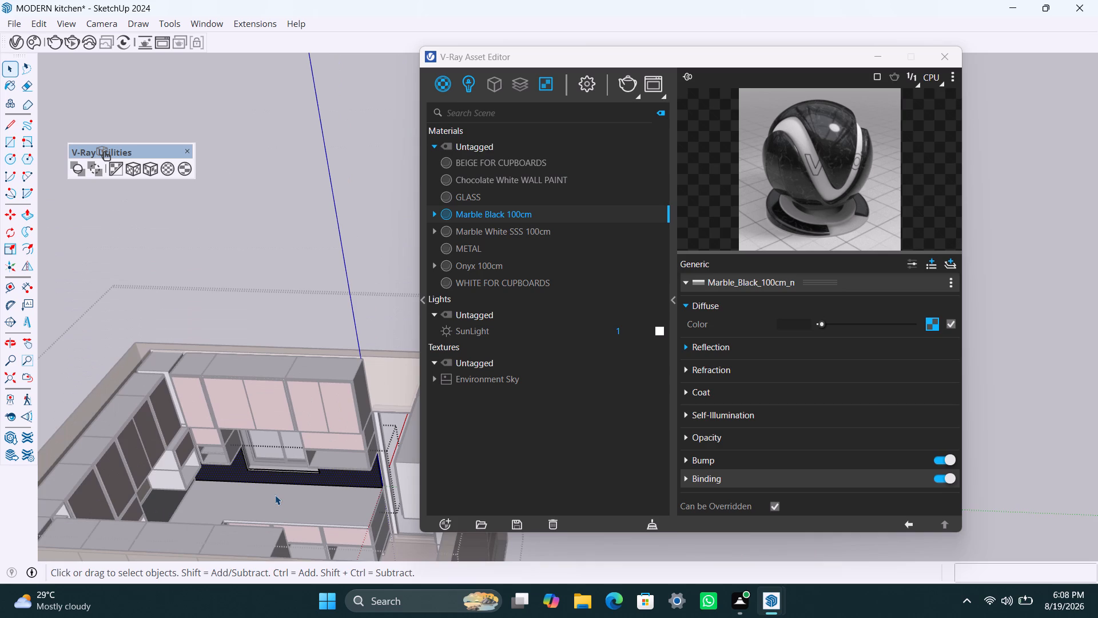
pyautogui.moveTo(276, 495); pyautogui.dragTo(247, 496, button='middle')
pyautogui.scroll(11, 257, 486)
pyautogui.moveTo(277, 476); pyautogui.dragTo(274, 524, button='middle')
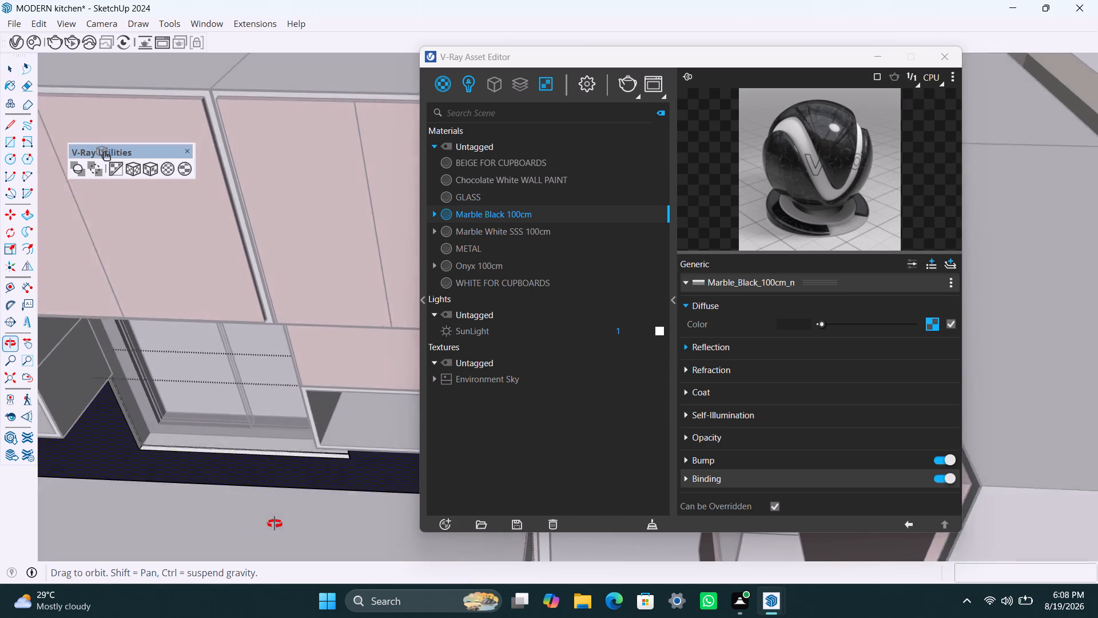
pyautogui.moveTo(274, 524); pyautogui.dragTo(274, 526, button='middle')
pyautogui.scroll(4, 222, 463)
pyautogui.scroll(3, 165, 447)
pyautogui.click(145, 442)
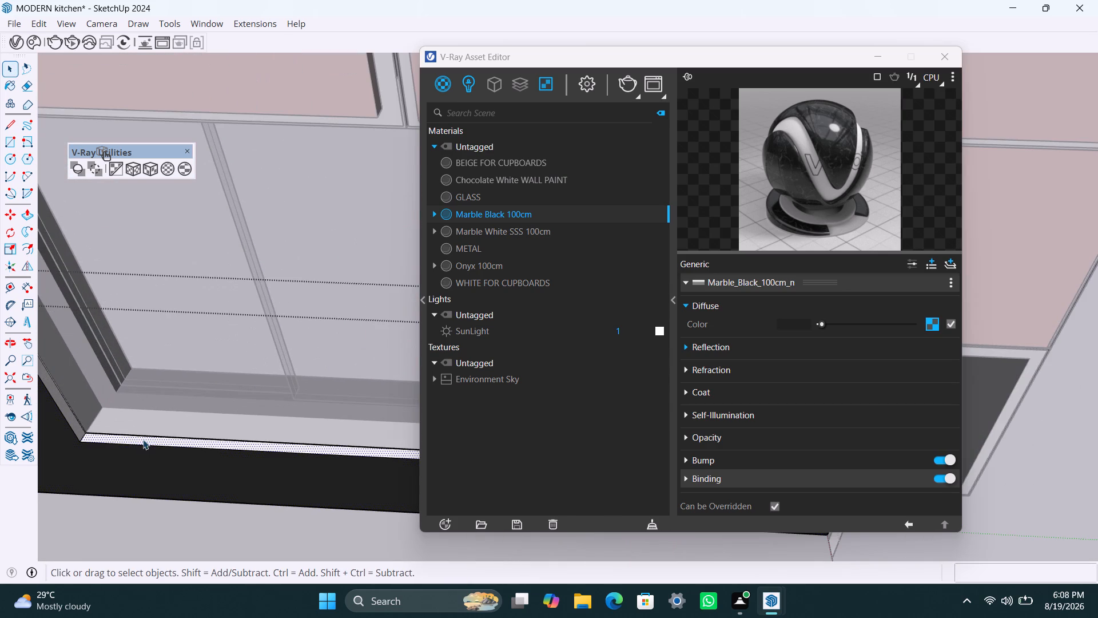
pyautogui.rightClick(510, 216)
pyautogui.click(524, 241)
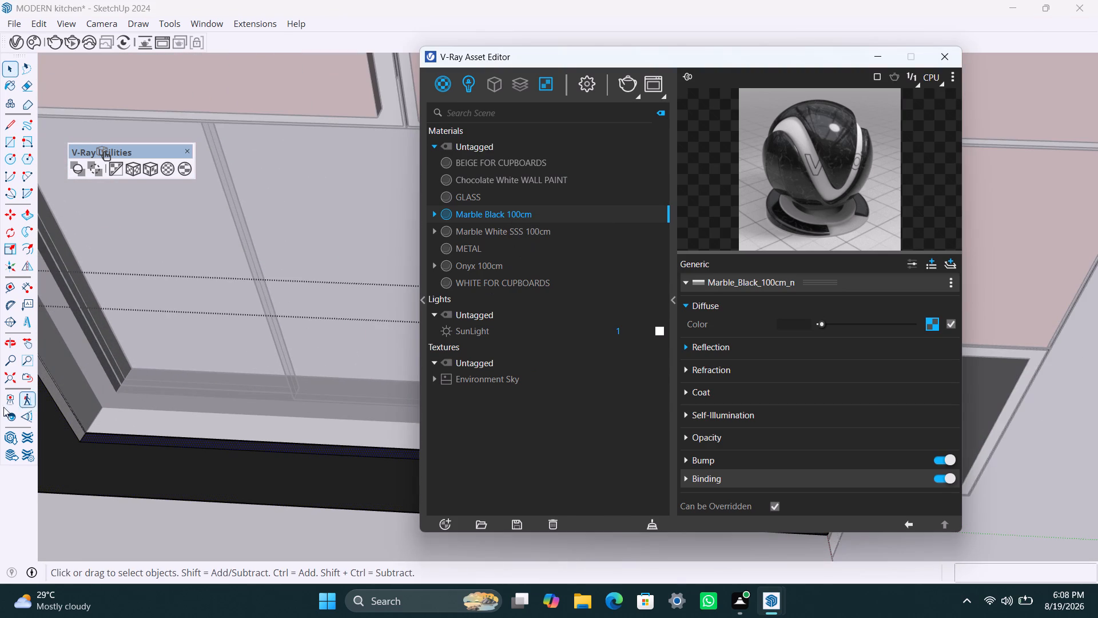
# Apply Marble Black 100cm to the adjoining thin vertical edge face beside the window and fit its texture with a cubic bounding-box projection.
pyautogui.click(73, 421)
pyautogui.click(80, 432)
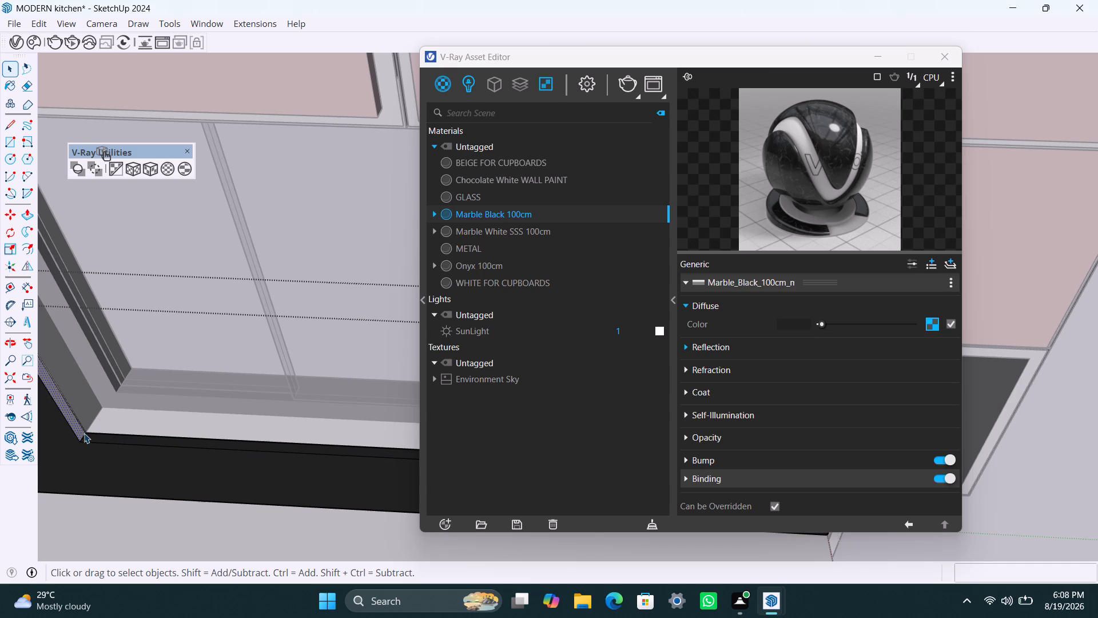
pyautogui.rightClick(473, 212)
pyautogui.click(486, 235)
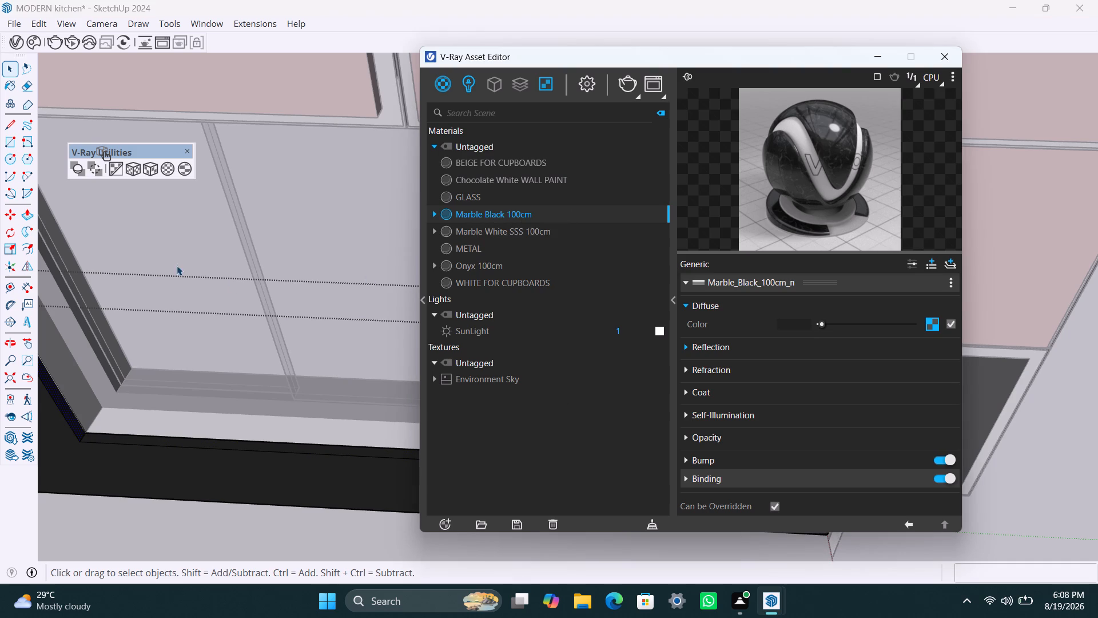
pyautogui.click(145, 171)
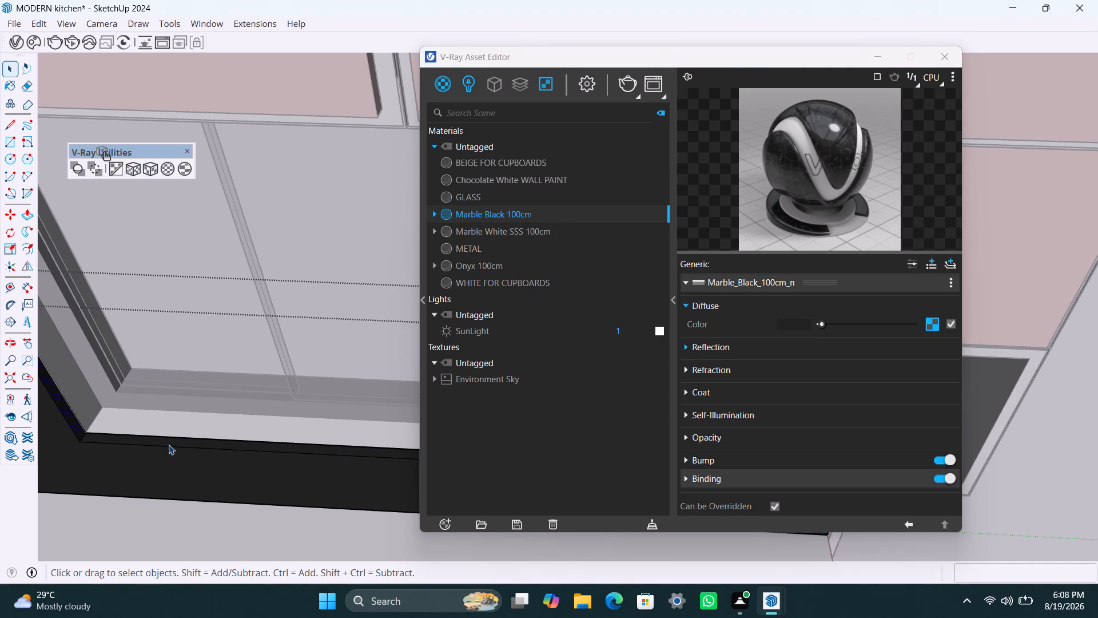
# Fit the marble texture on the thin edge face under the window sill with a cubic bounding-box projection.
pyautogui.click(169, 445)
pyautogui.click(170, 442)
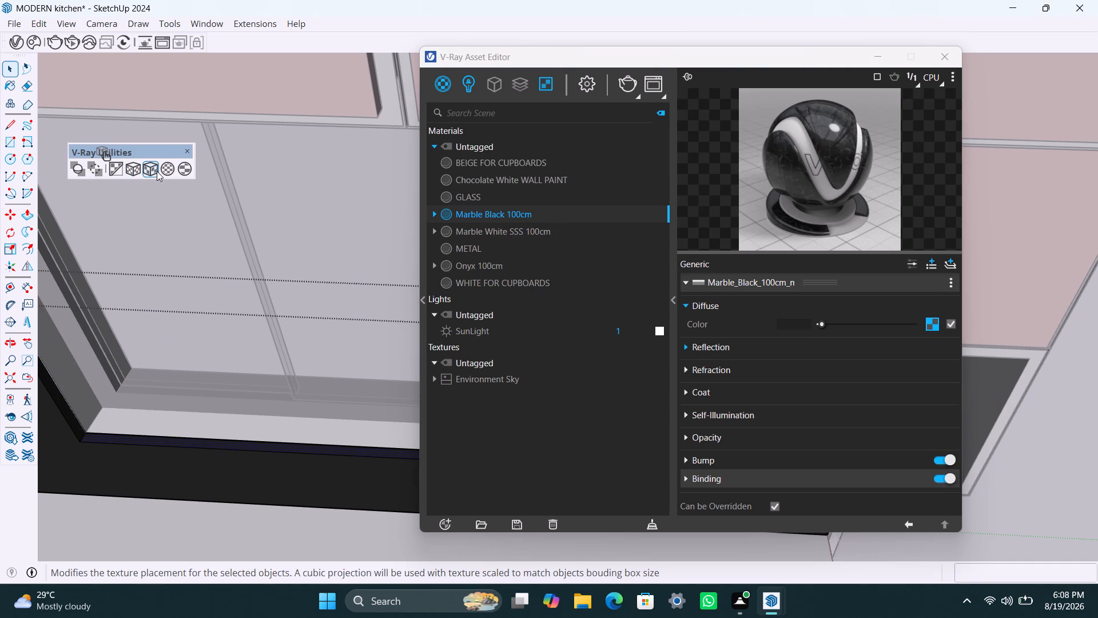
pyautogui.click(157, 171)
# Apply Marble Black 100cm to the small white top face of the backsplash at the window's other side and fit it with a cubic bounding-box projection.
pyautogui.scroll(-10, 196, 386)
pyautogui.moveTo(210, 435); pyautogui.dragTo(324, 439, button='middle')
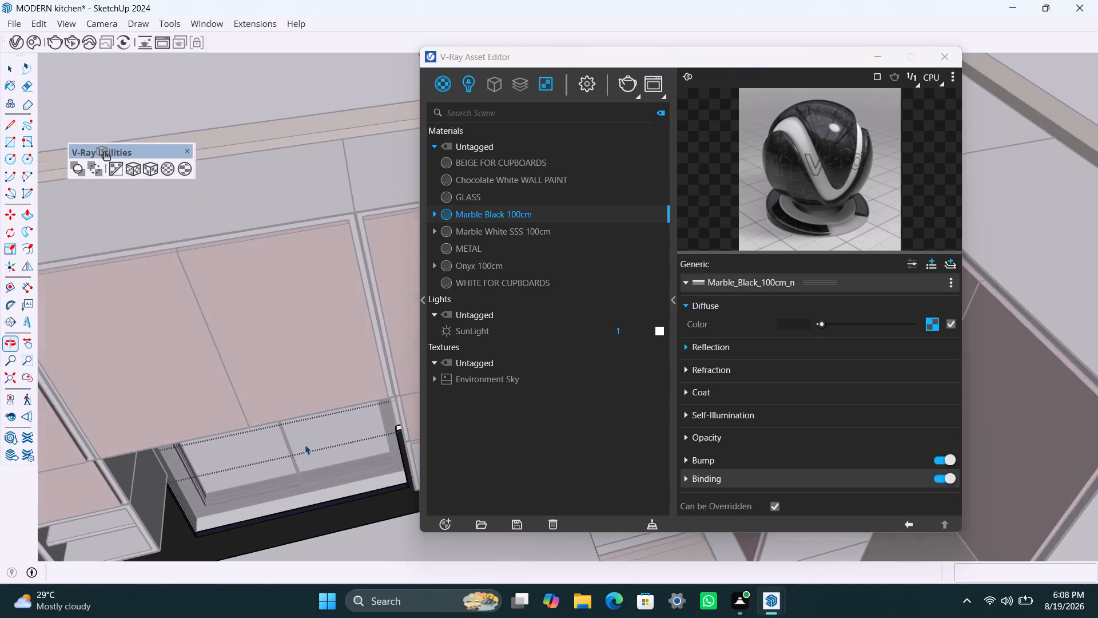
pyautogui.scroll(-4, 285, 448)
pyautogui.moveTo(255, 448); pyautogui.dragTo(161, 421, button='middle')
pyautogui.scroll(4, 180, 435)
pyautogui.moveTo(177, 462); pyautogui.dragTo(177, 463, button='middle')
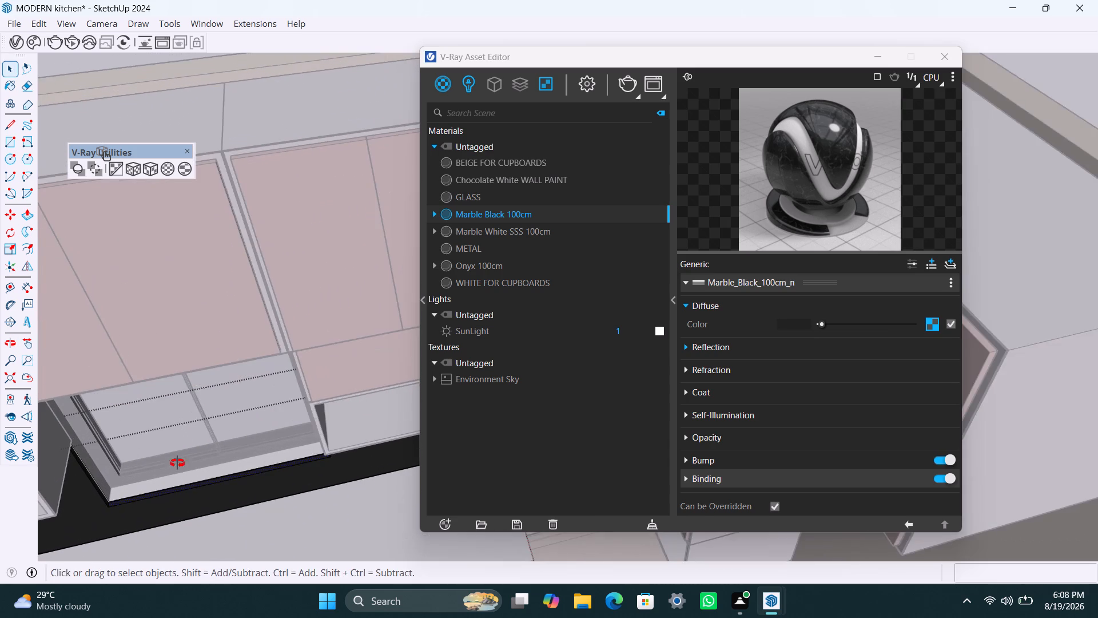
pyautogui.moveTo(177, 463); pyautogui.dragTo(254, 481, button='middle')
pyautogui.scroll(6, 379, 495)
pyautogui.scroll(3, 404, 453)
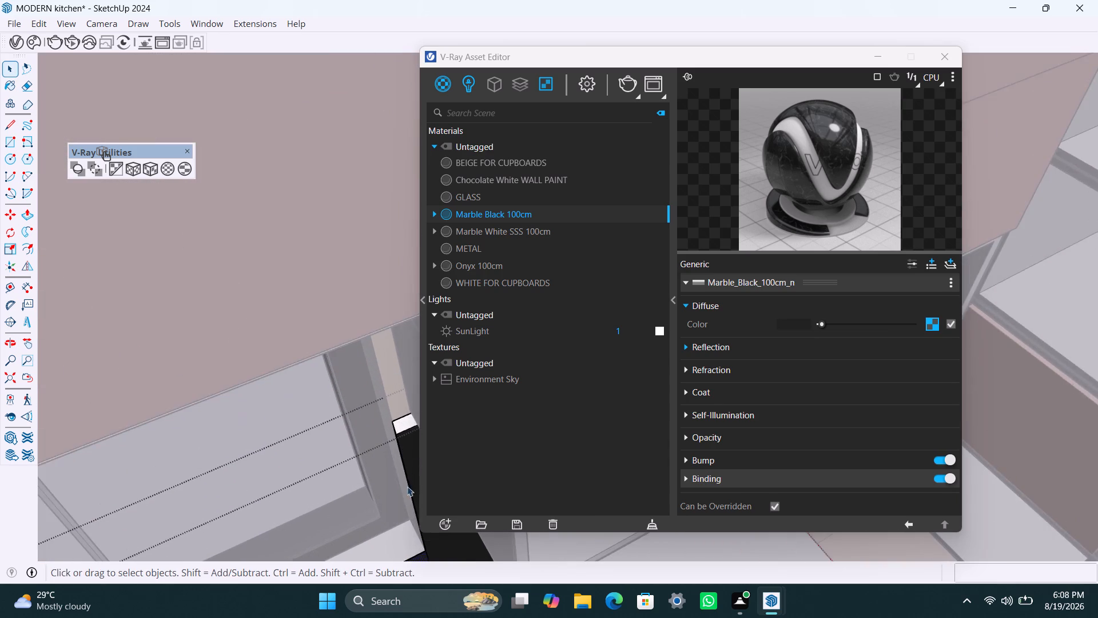
pyautogui.moveTo(407, 486); pyautogui.dragTo(441, 479, button='middle')
pyautogui.scroll(7, 409, 462)
pyautogui.keyDown('shift'); pyautogui.moveTo(411, 450); pyautogui.dragTo(312, 456, button='middle'); pyautogui.keyUp('shift')
pyautogui.scroll(2, 320, 455)
pyautogui.click(336, 413)
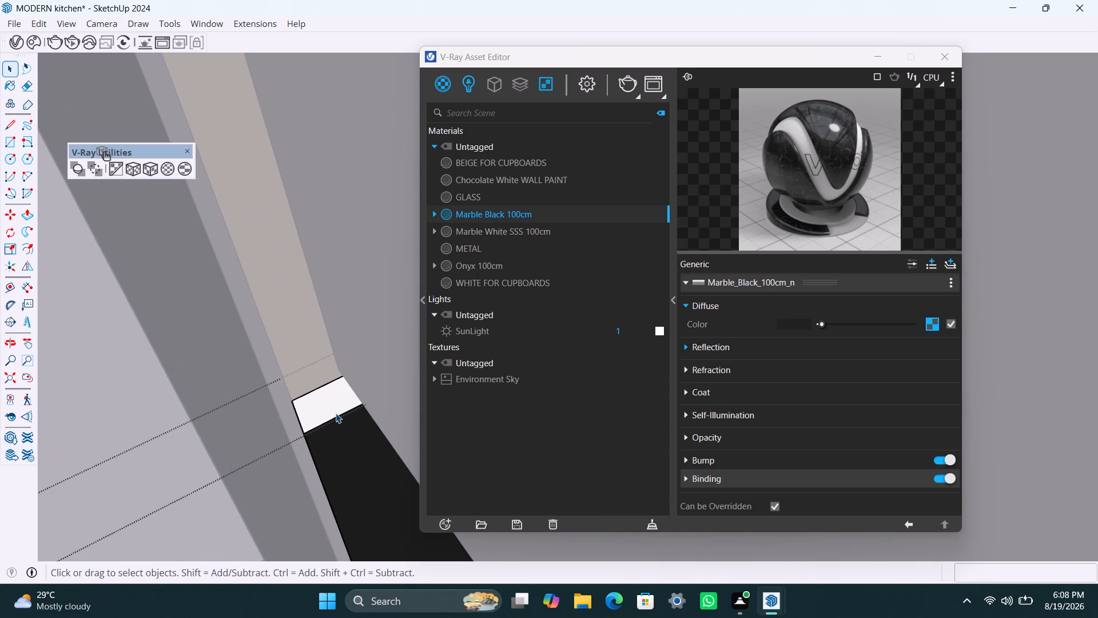
pyautogui.rightClick(492, 215)
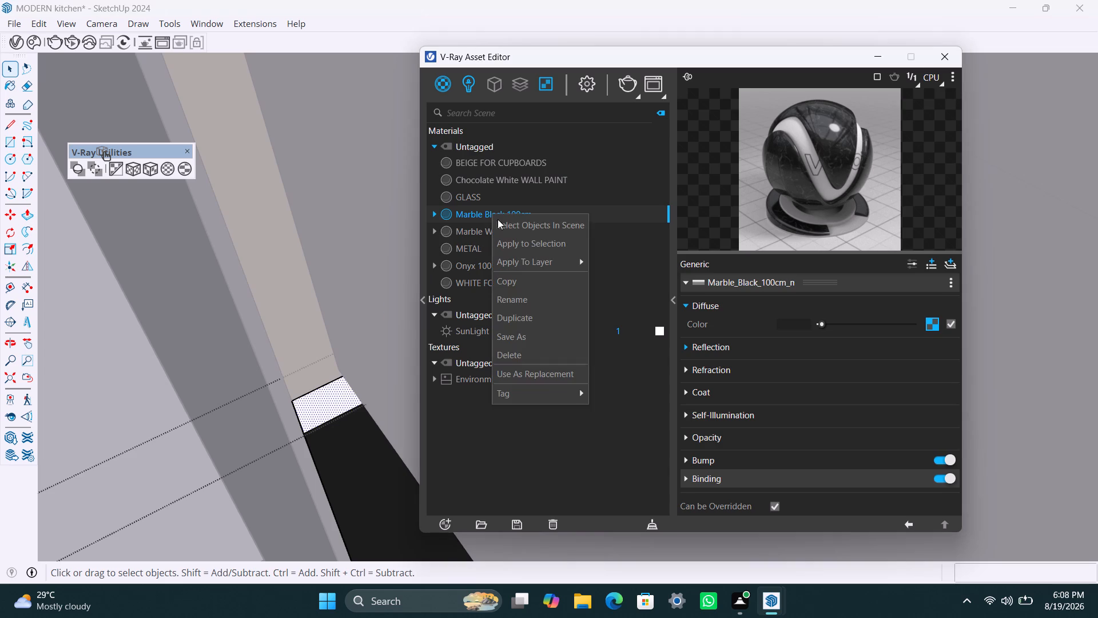
pyautogui.click(507, 239)
pyautogui.scroll(-3, 300, 451)
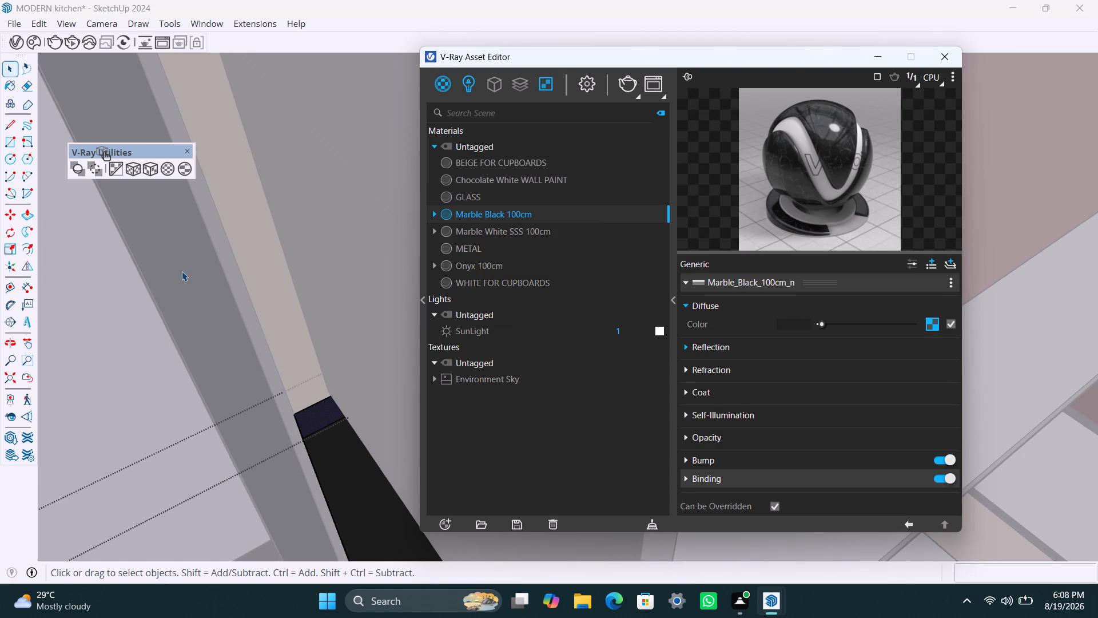
pyautogui.click(154, 175)
# Apply Marble Black 100cm to the thin vertical face below that top face and fit its texture with a cubic bounding-box projection.
pyautogui.moveTo(313, 472); pyautogui.dragTo(363, 454, button='middle')
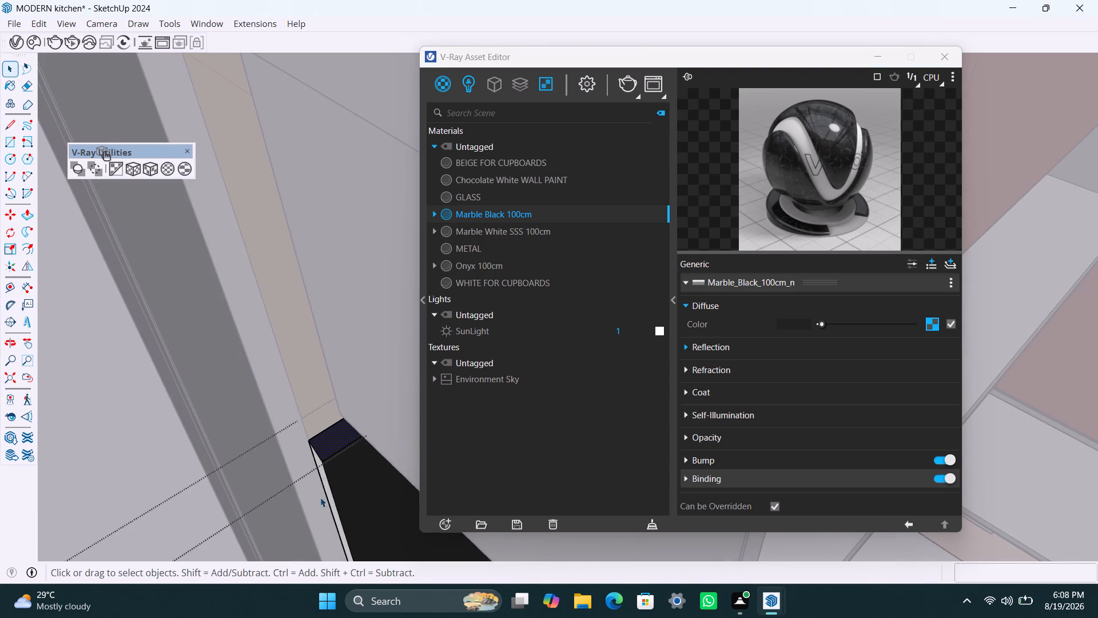
pyautogui.click(327, 489)
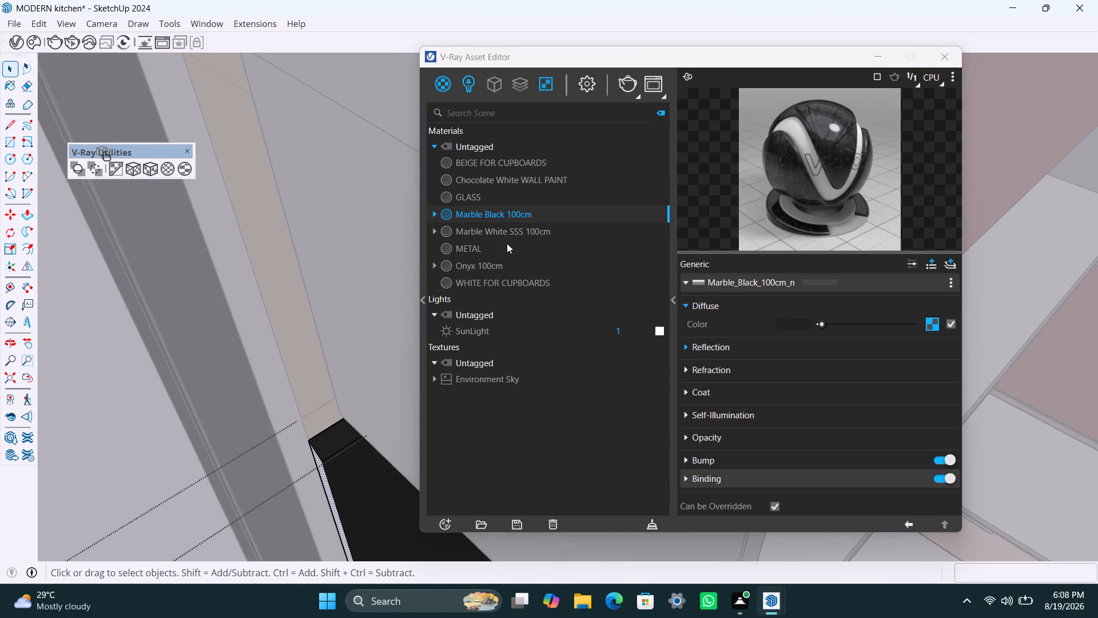
pyautogui.rightClick(522, 215)
pyautogui.click(528, 235)
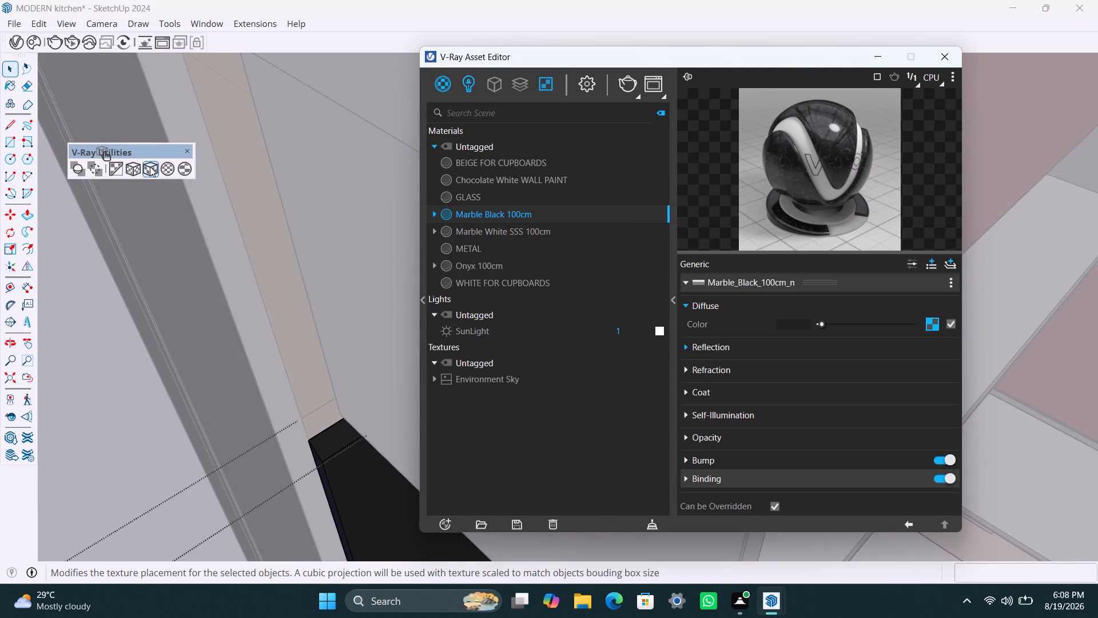
pyautogui.click(150, 167)
# Apply Marble Black 100cm to the thin end face of the window-wall backsplash and fit its texture with a cubic bounding-box projection.
pyautogui.scroll(-18, 250, 416)
pyautogui.moveTo(291, 526); pyautogui.dragTo(209, 514, button='middle')
pyautogui.scroll(-4, 274, 492)
pyautogui.moveTo(296, 485); pyautogui.dragTo(207, 482, button='middle')
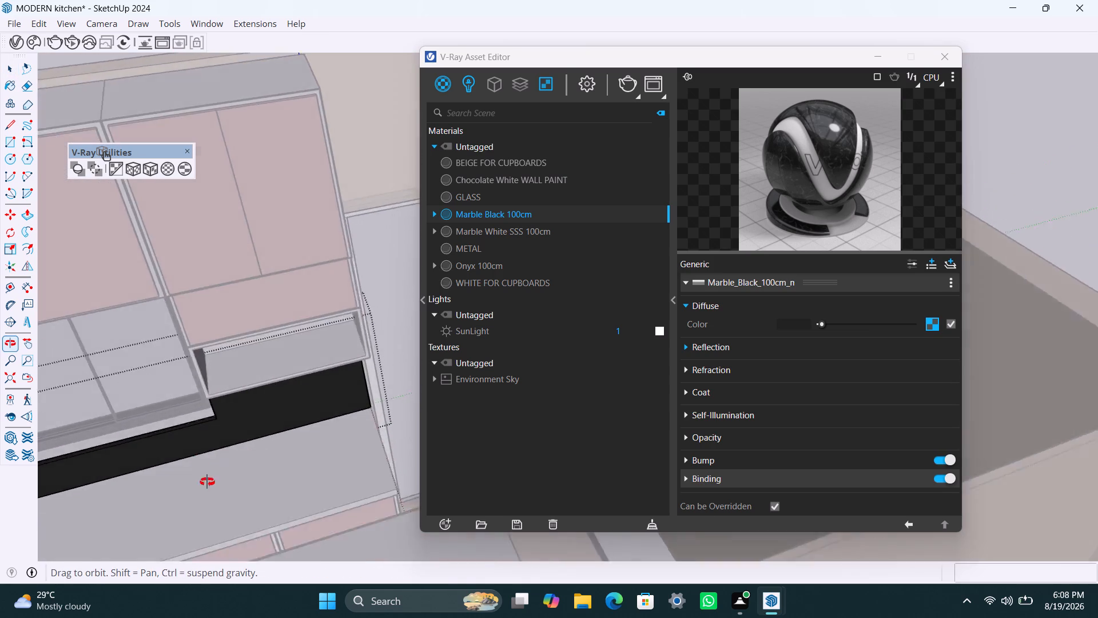
pyautogui.moveTo(207, 482); pyautogui.dragTo(120, 501, button='middle')
pyautogui.scroll(14, 375, 367)
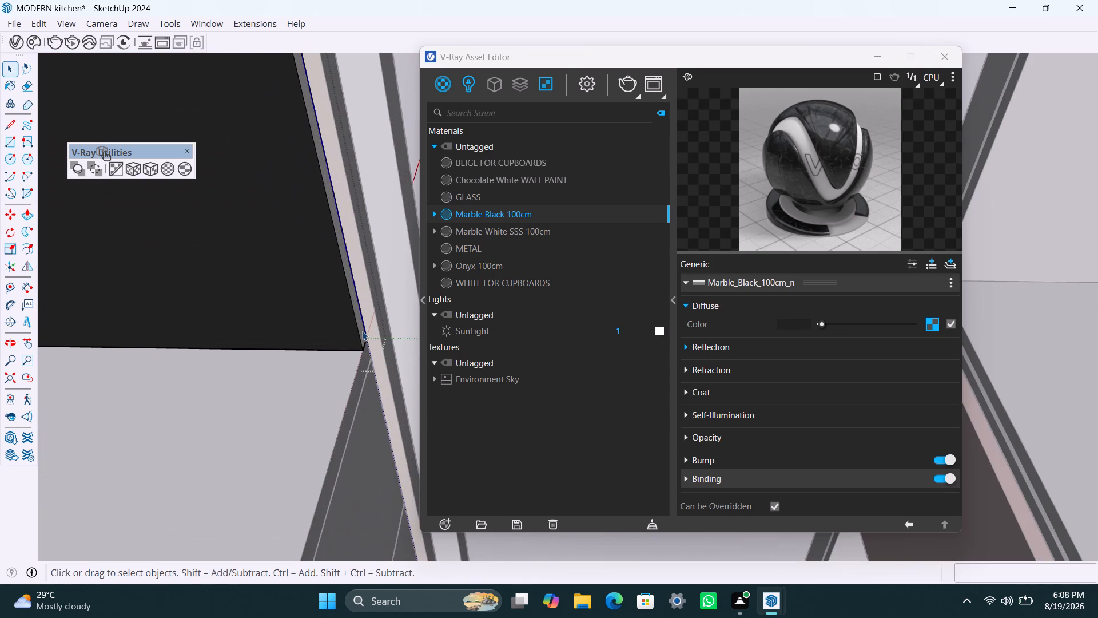
pyautogui.click(361, 330)
pyautogui.rightClick(468, 212)
pyautogui.click(479, 235)
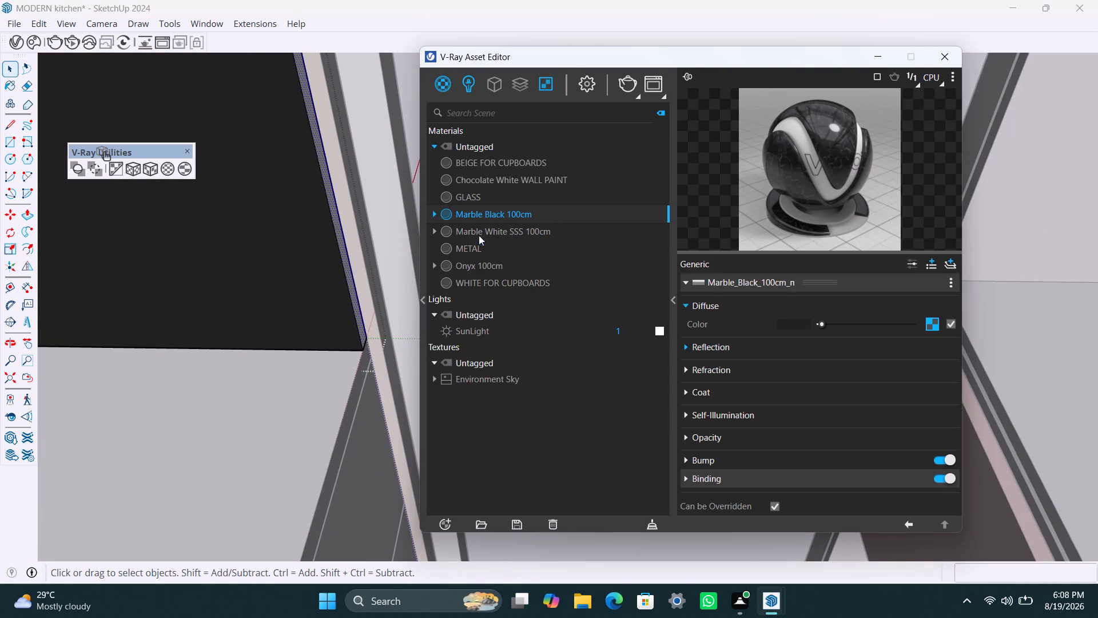
pyautogui.click(150, 173)
# Examine the marble-covered backsplash along the cabinets and countertop for remaining faces, and close its open group.
pyautogui.scroll(-15, 222, 362)
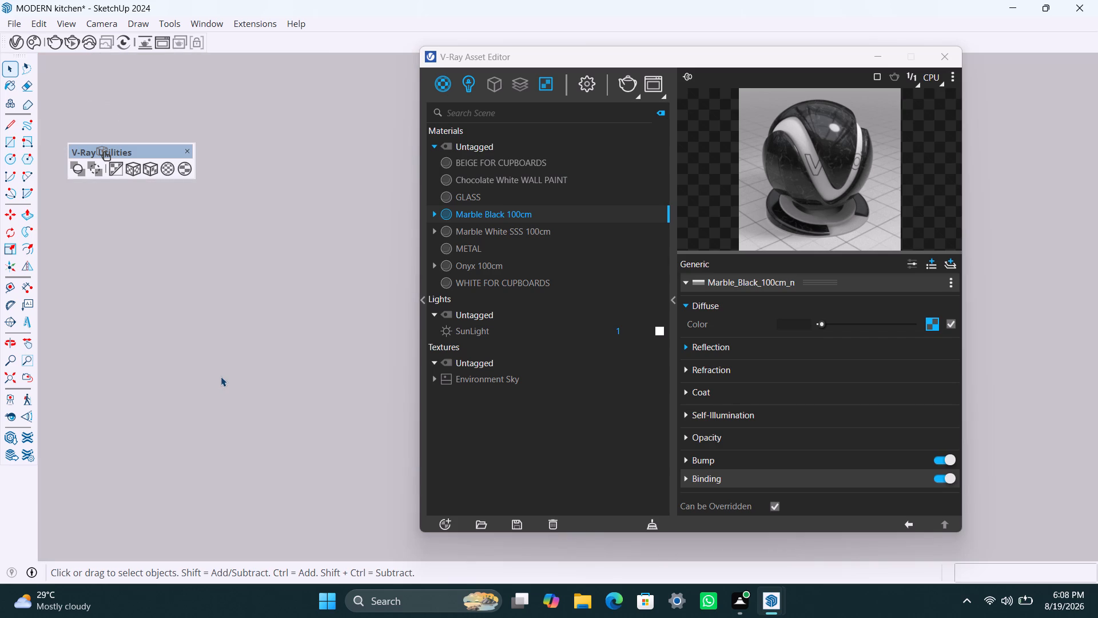
pyautogui.click(9, 374)
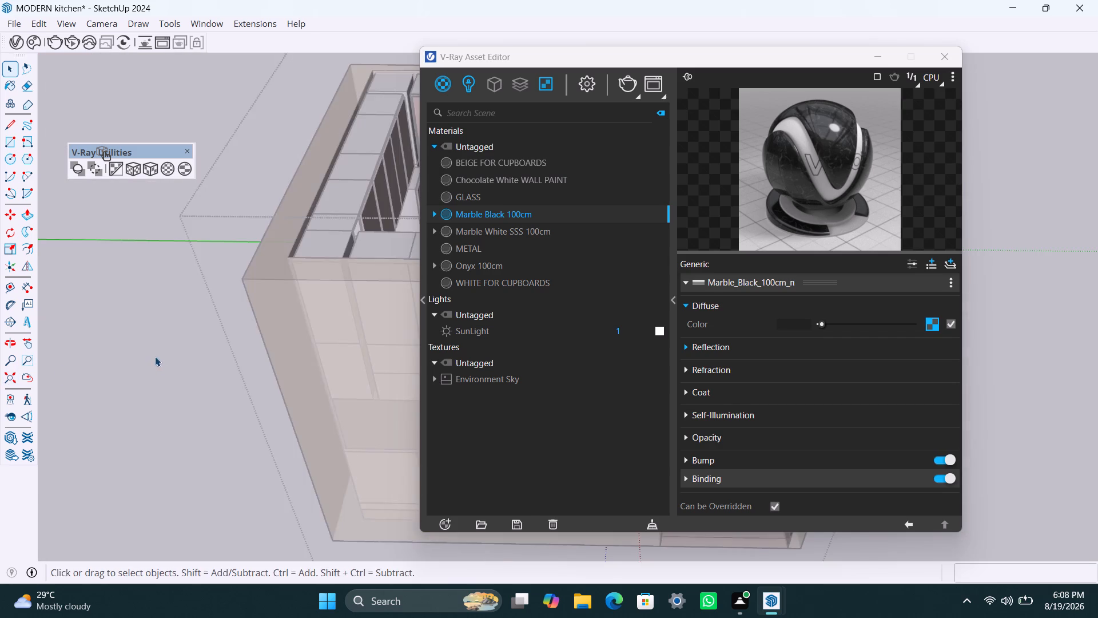
pyautogui.scroll(-3, 158, 360)
pyautogui.moveTo(221, 371); pyautogui.dragTo(170, 461, button='middle')
pyautogui.scroll(3, 353, 230)
pyautogui.moveTo(361, 225); pyautogui.dragTo(288, 355, button='middle')
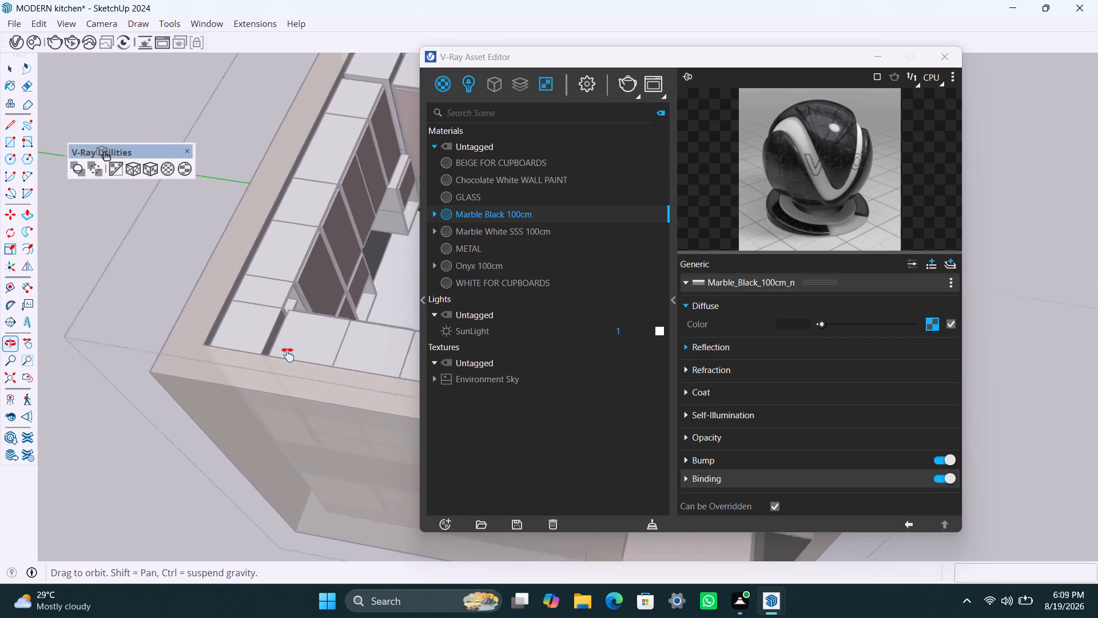
pyautogui.moveTo(288, 355); pyautogui.dragTo(280, 369, button='middle')
pyautogui.scroll(19, 300, 347)
pyautogui.moveTo(333, 363); pyautogui.dragTo(334, 362, button='middle')
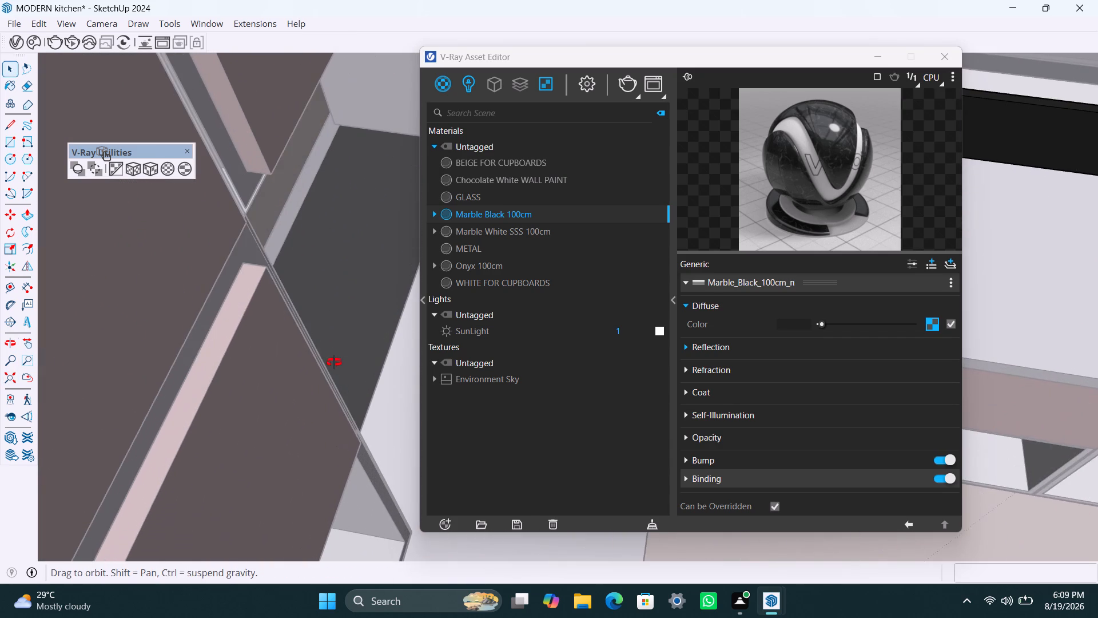
pyautogui.moveTo(334, 362); pyautogui.dragTo(273, 366, button='middle')
pyautogui.scroll(4, 254, 241)
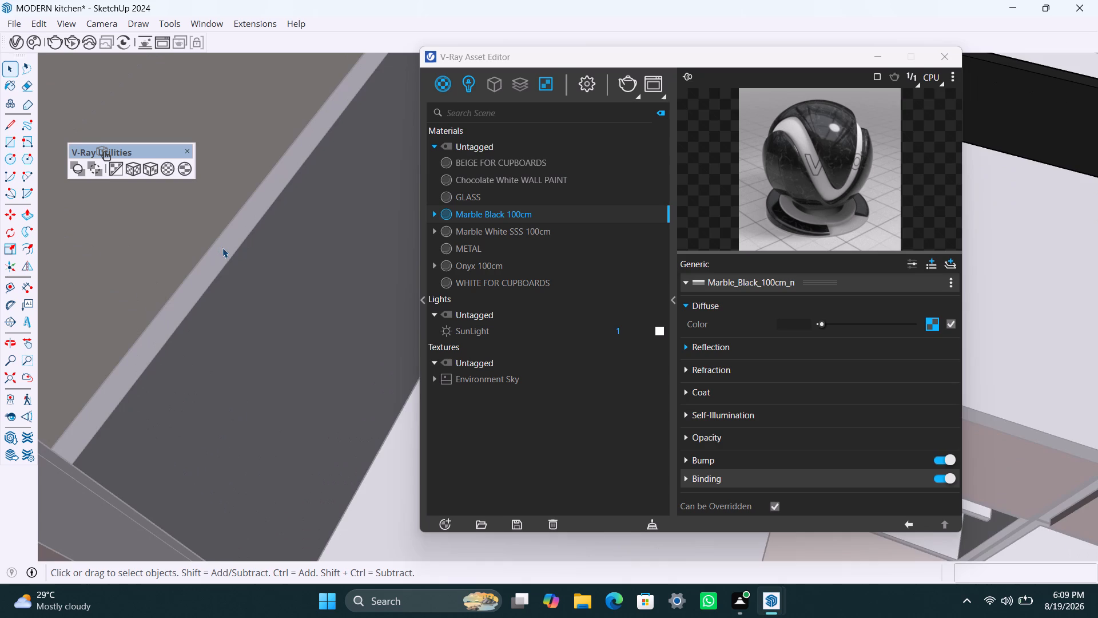
pyautogui.click(222, 248)
pyautogui.tripleClick(226, 253)
pyautogui.scroll(-9, 257, 284)
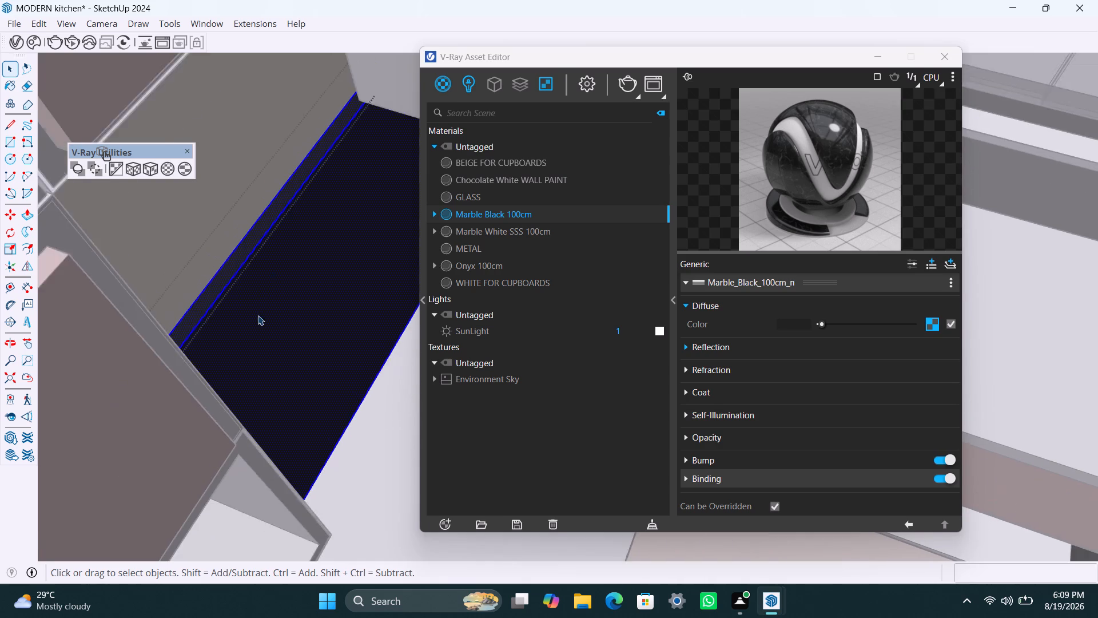
pyautogui.scroll(-5, 258, 315)
pyautogui.scroll(-4, 305, 307)
pyautogui.moveTo(307, 305); pyautogui.dragTo(288, 314, button='middle')
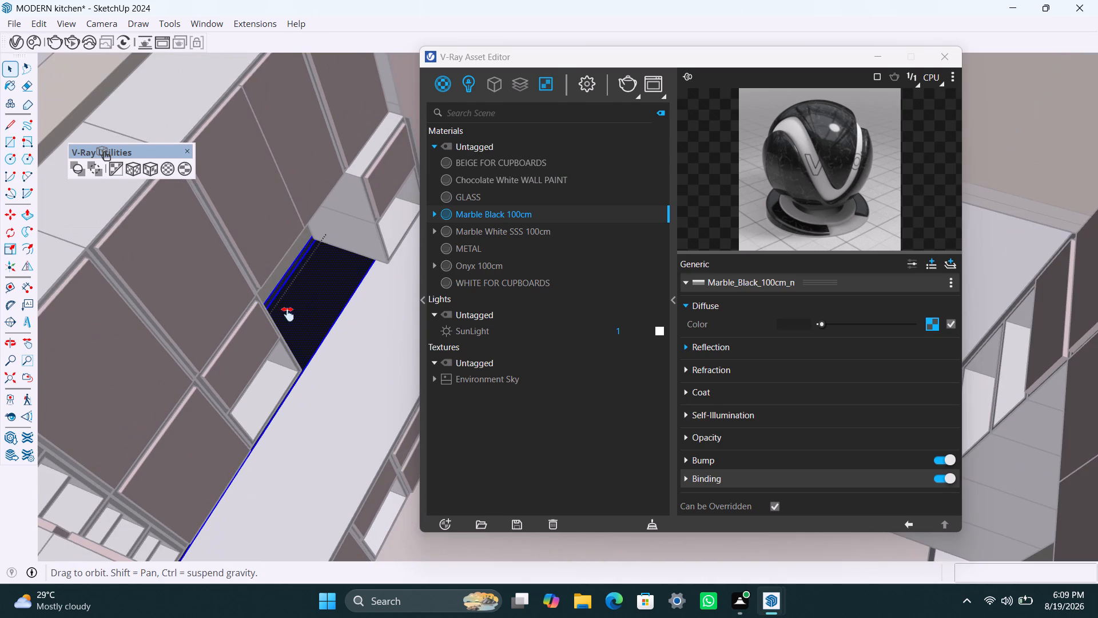
pyautogui.moveTo(288, 314); pyautogui.dragTo(111, 402, button='middle')
pyautogui.scroll(4, 213, 332)
pyautogui.moveTo(256, 343); pyautogui.dragTo(230, 339, button='middle')
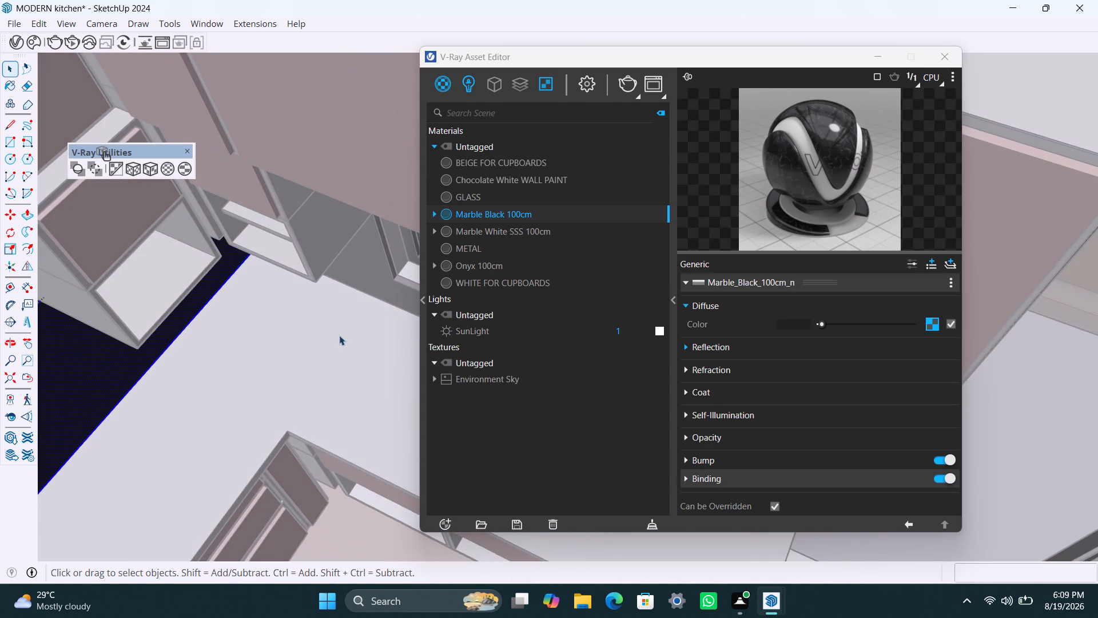
pyautogui.scroll(9, 397, 284)
pyautogui.moveTo(397, 270); pyautogui.dragTo(317, 200, button='middle')
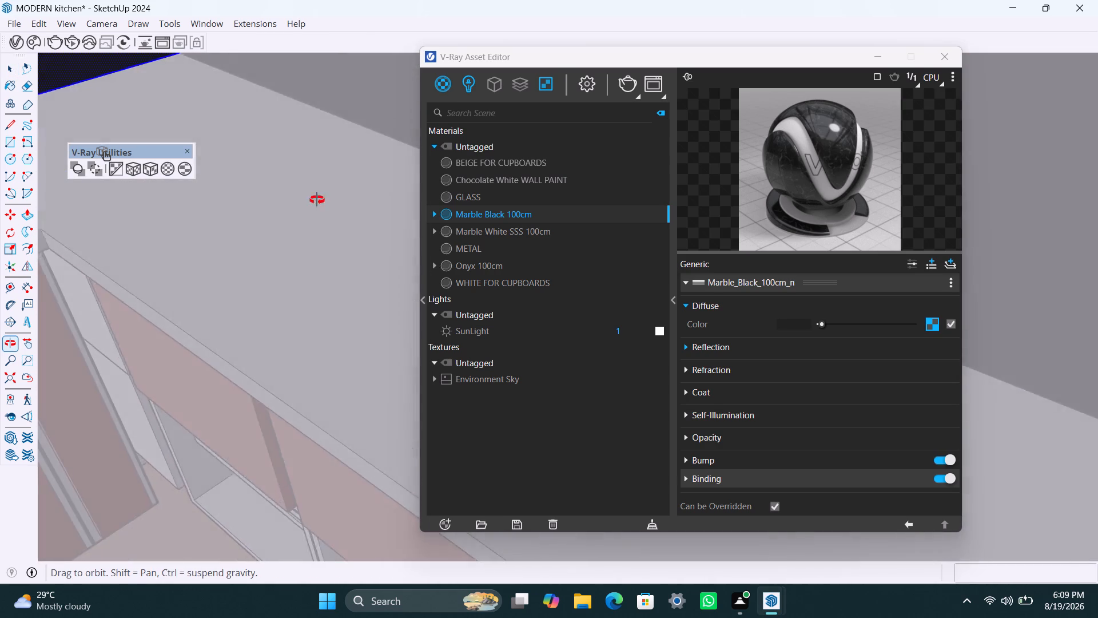
pyautogui.moveTo(317, 200); pyautogui.dragTo(333, 296, button='middle')
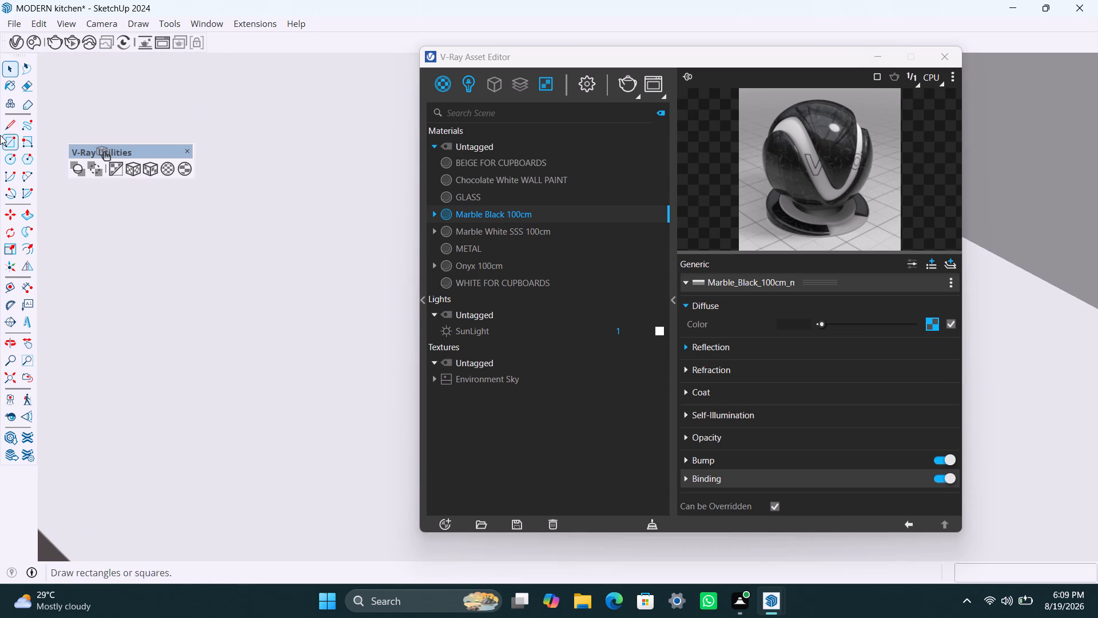
pyautogui.click(11, 371)
pyautogui.tripleClick(120, 288)
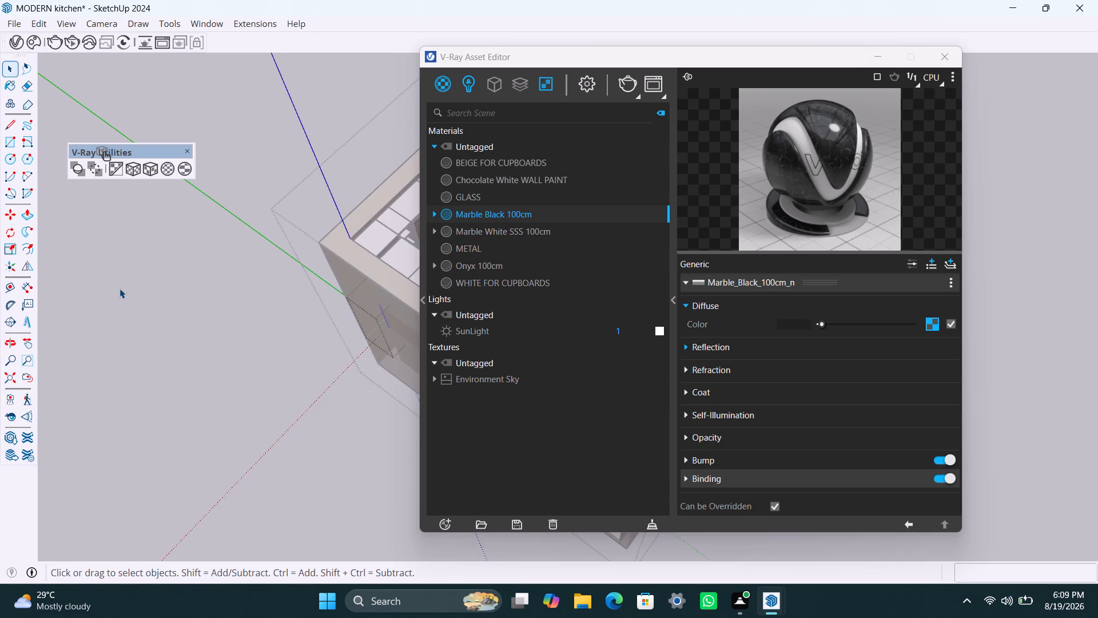
pyautogui.tripleClick(120, 288)
pyautogui.tripleClick(120, 288)
# Look over the cabinets and countertops from above for surfaces that still need a material.
pyautogui.scroll(-5, 182, 359)
pyautogui.keyDown('shift'); pyautogui.moveTo(181, 365); pyautogui.dragTo(78, 395, button='middle'); pyautogui.keyUp('shift')
pyautogui.scroll(4, 166, 342)
pyautogui.scroll(4, 273, 304)
pyautogui.moveTo(273, 301); pyautogui.dragTo(138, 308, button='middle')
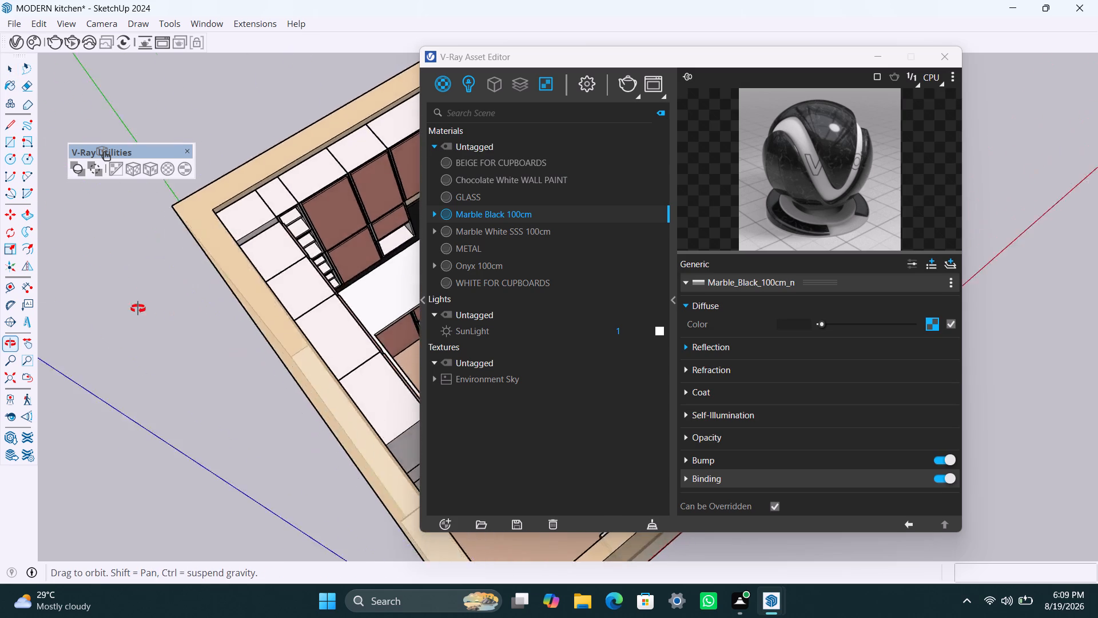
pyautogui.moveTo(138, 308); pyautogui.dragTo(137, 308, button='middle')
pyautogui.scroll(4, 273, 282)
pyautogui.moveTo(274, 280); pyautogui.dragTo(197, 270, button='middle')
pyautogui.scroll(-6, 269, 283)
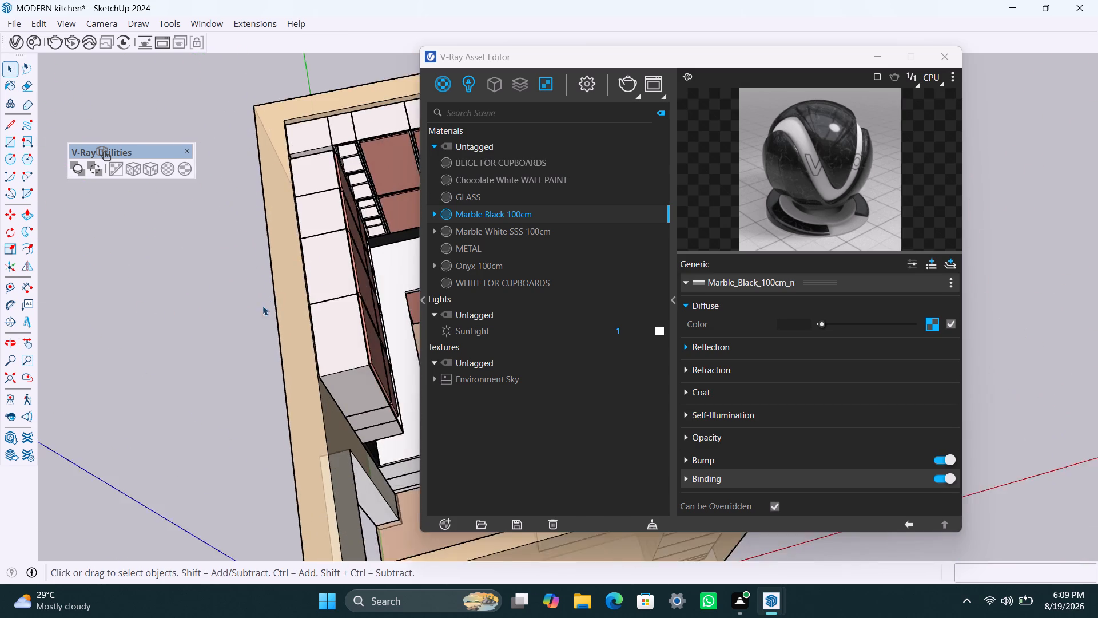
pyautogui.scroll(-2, 262, 306)
pyautogui.moveTo(257, 327); pyautogui.dragTo(161, 336, button='middle')
pyautogui.scroll(4, 268, 238)
pyautogui.moveTo(241, 205); pyautogui.dragTo(230, 233, button='middle')
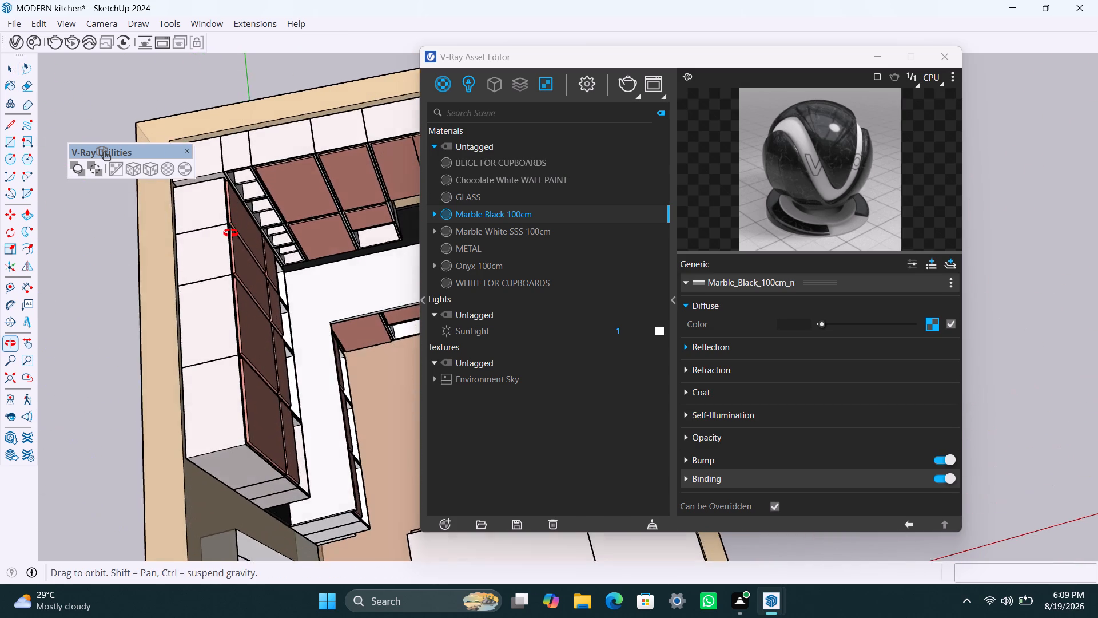
pyautogui.moveTo(230, 233); pyautogui.dragTo(224, 247, button='middle')
pyautogui.scroll(-13, 234, 292)
pyautogui.moveTo(284, 400); pyautogui.dragTo(237, 405, button='middle')
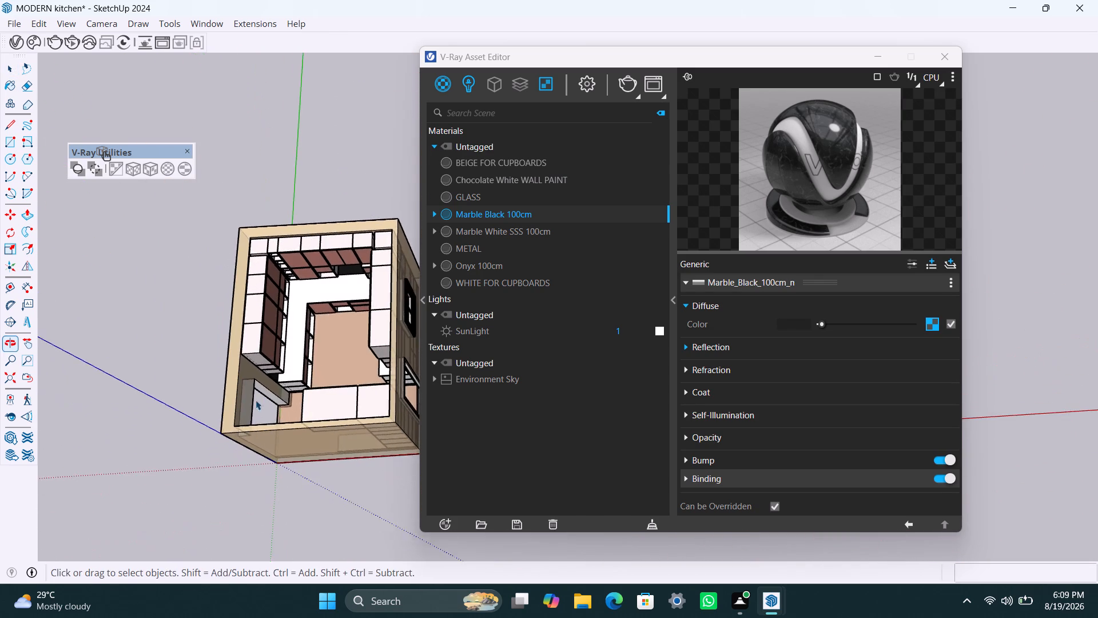
# Apply the METAL material to the white door frame beside the window, and close its open group.
pyautogui.scroll(4, 290, 379)
pyautogui.keyDown('shift'); pyautogui.moveTo(292, 379); pyautogui.dragTo(122, 415, button='middle'); pyautogui.keyUp('shift')
pyautogui.scroll(4, 176, 409)
pyautogui.moveTo(203, 421); pyautogui.dragTo(53, 394, button='middle')
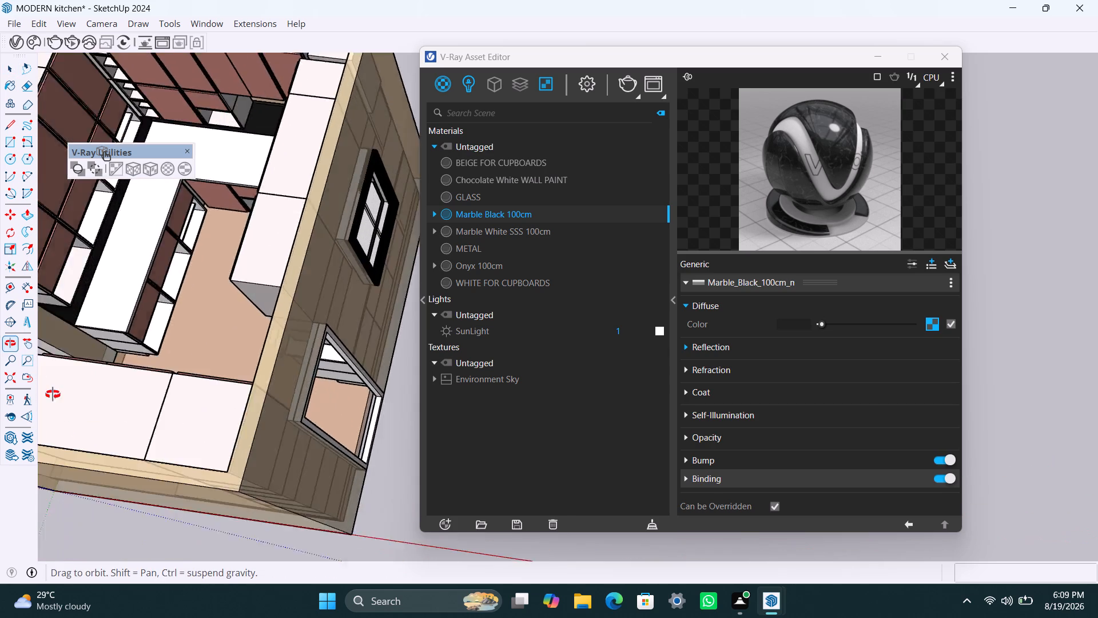
pyautogui.moveTo(53, 394); pyautogui.dragTo(8, 372, button='middle')
pyautogui.scroll(3, 236, 350)
pyautogui.moveTo(256, 344); pyautogui.dragTo(110, 280, button='middle')
pyautogui.scroll(2, 271, 345)
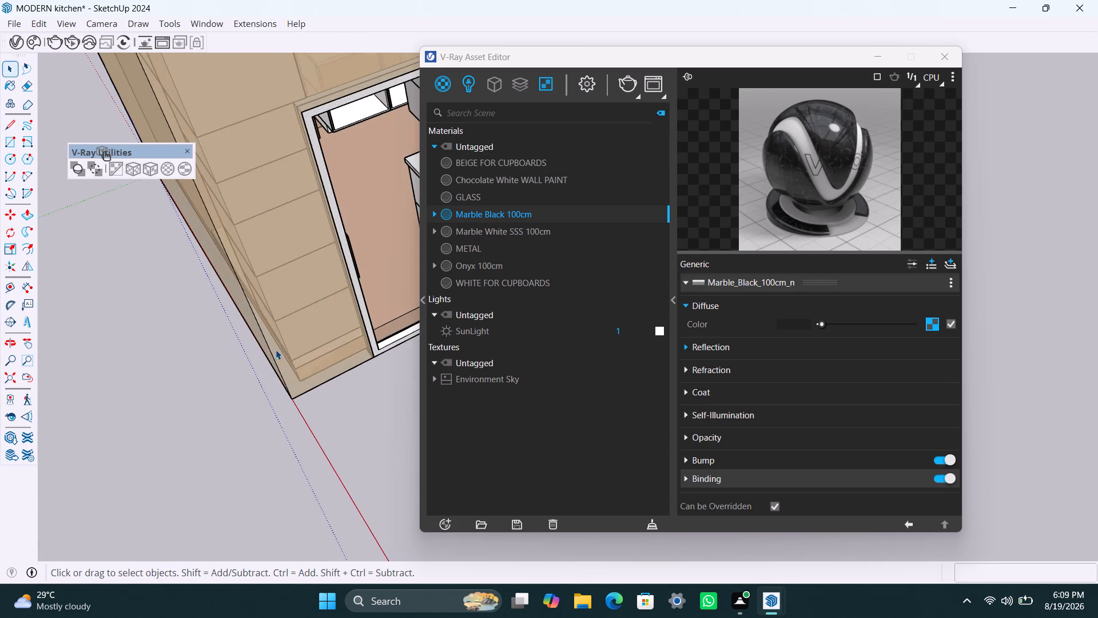
pyautogui.keyDown('shift'); pyautogui.moveTo(276, 350); pyautogui.dragTo(118, 432, button='middle'); pyautogui.keyUp('shift')
pyautogui.scroll(2, 176, 339)
pyautogui.moveTo(171, 380); pyautogui.dragTo(83, 322, button='middle')
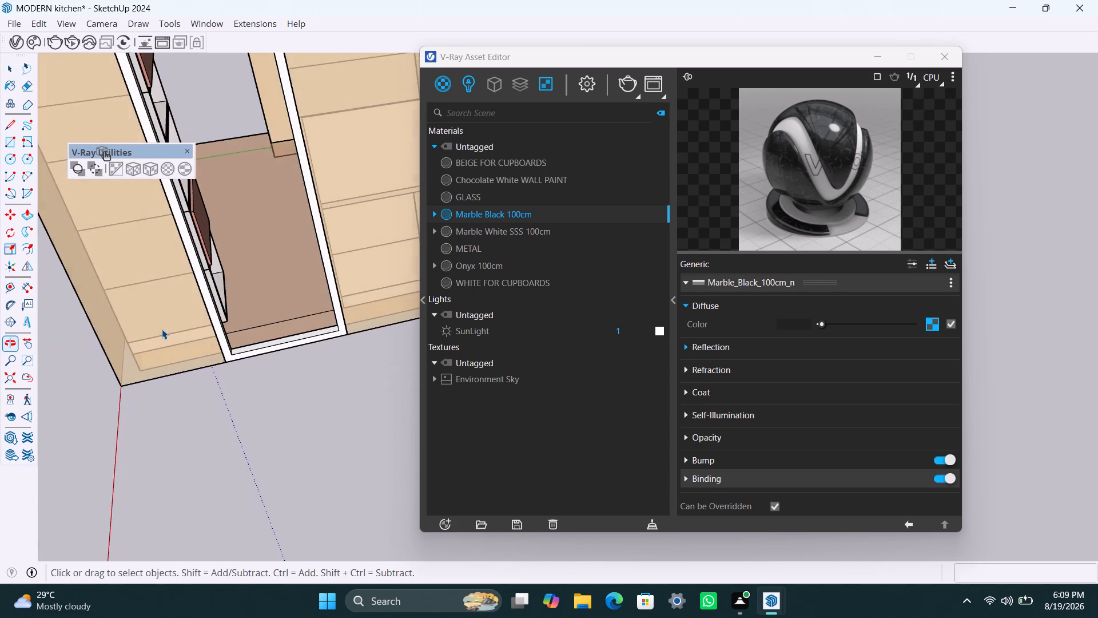
pyautogui.scroll(2, 184, 335)
pyautogui.moveTo(214, 354); pyautogui.dragTo(148, 379, button='middle')
pyautogui.click(163, 362)
pyautogui.tripleClick(163, 362)
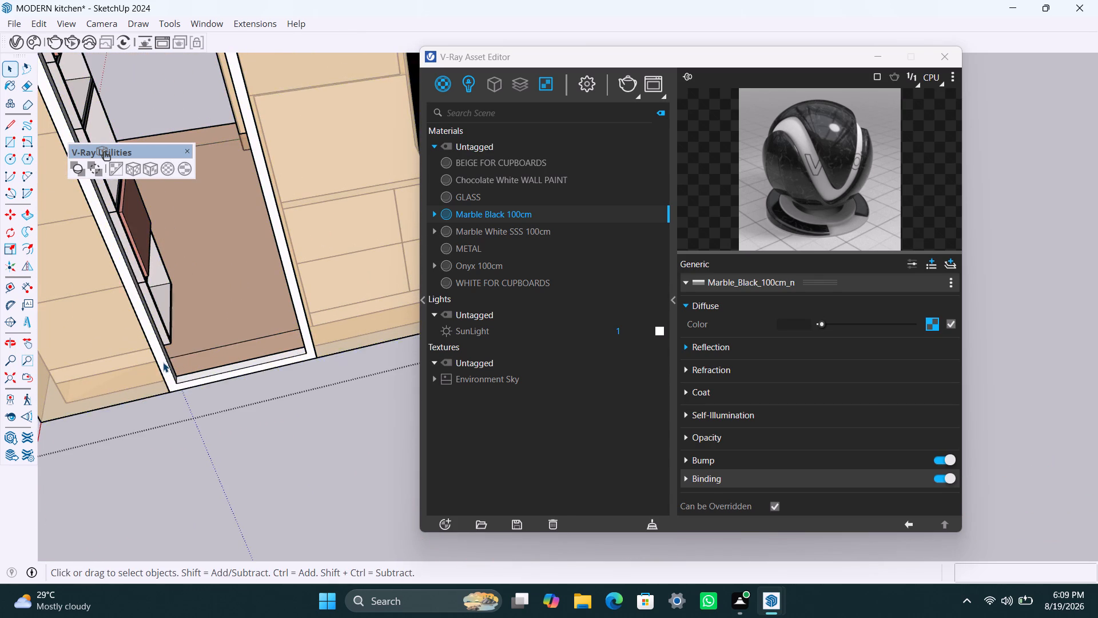
pyautogui.tripleClick(163, 362)
pyautogui.click(163, 362)
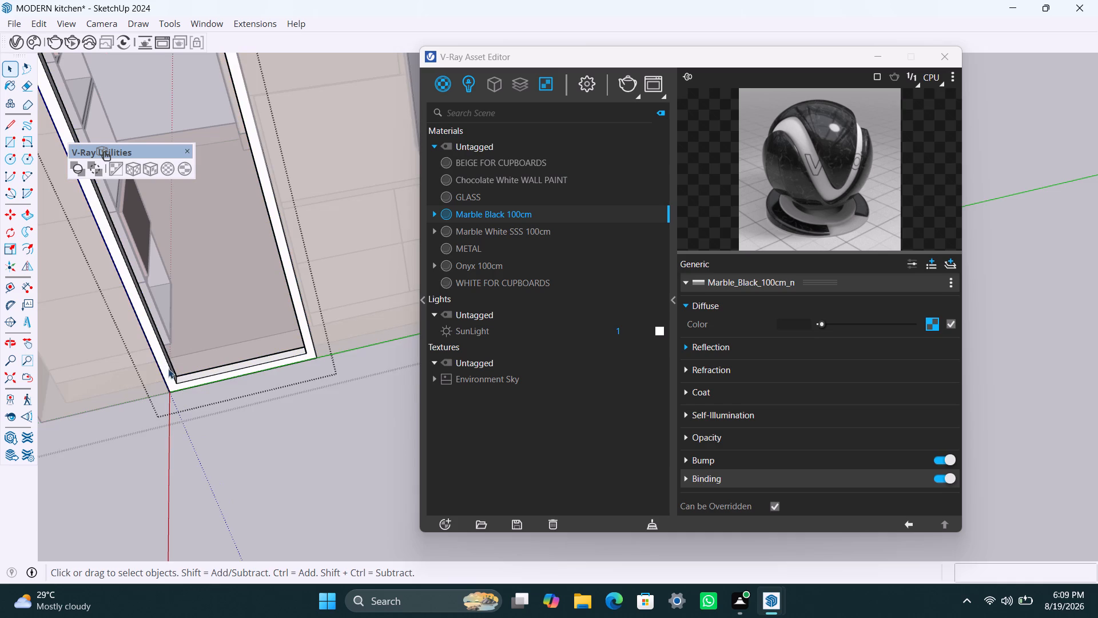
pyautogui.click(214, 433)
pyautogui.click(171, 375)
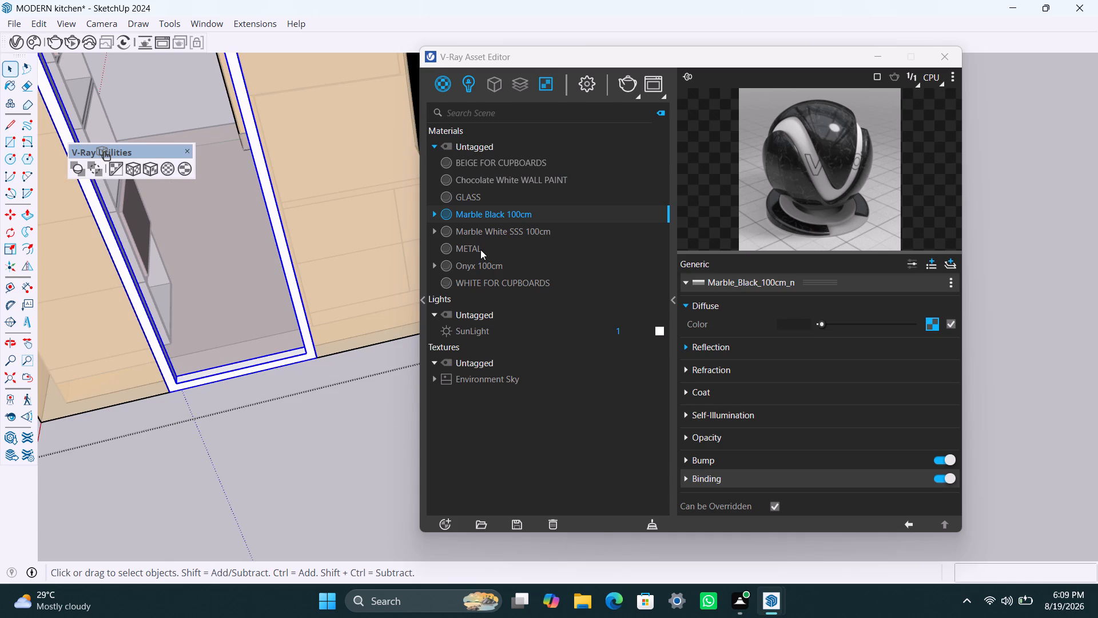
pyautogui.click(480, 249)
pyautogui.rightClick(473, 250)
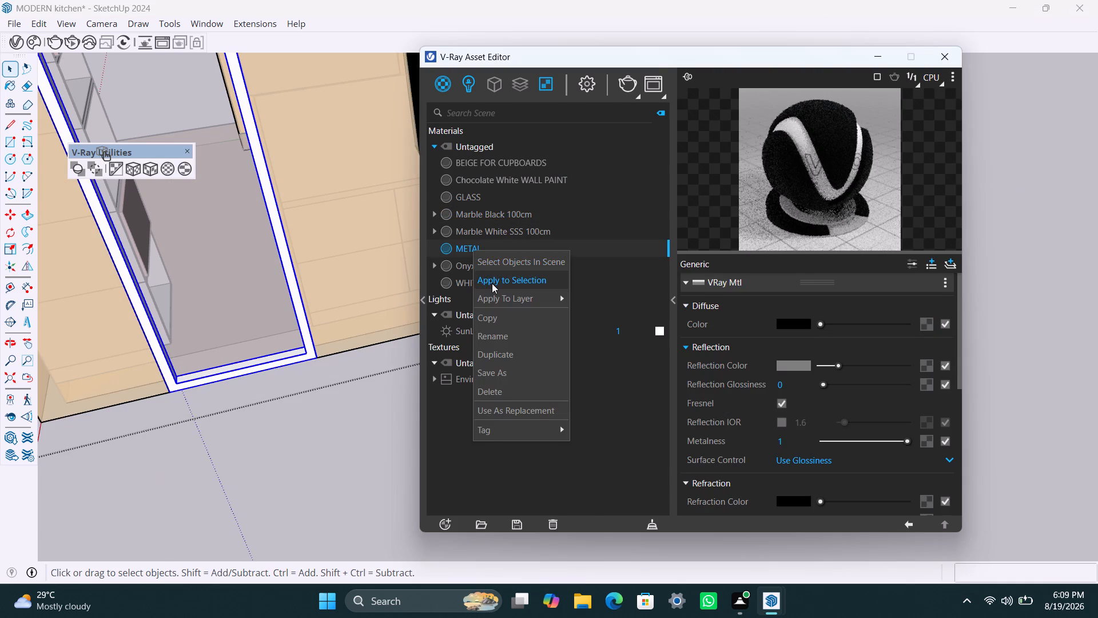
pyautogui.click(492, 283)
pyautogui.click(299, 402)
pyautogui.scroll(-6, 257, 383)
pyautogui.scroll(-7, 234, 338)
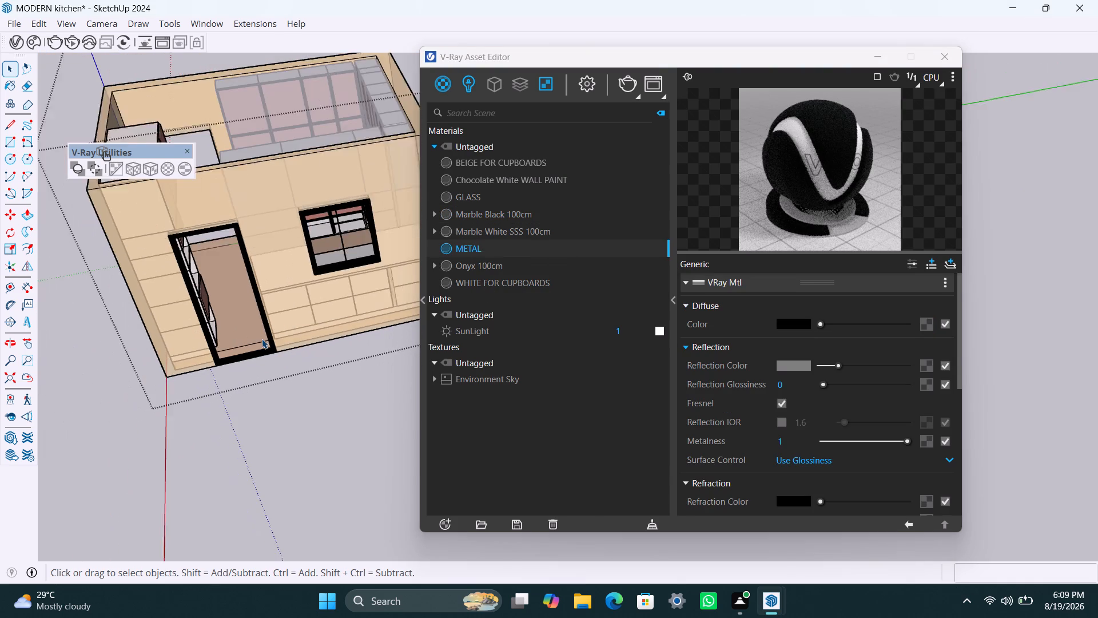
pyautogui.click(74, 342)
pyautogui.scroll(-4, 148, 389)
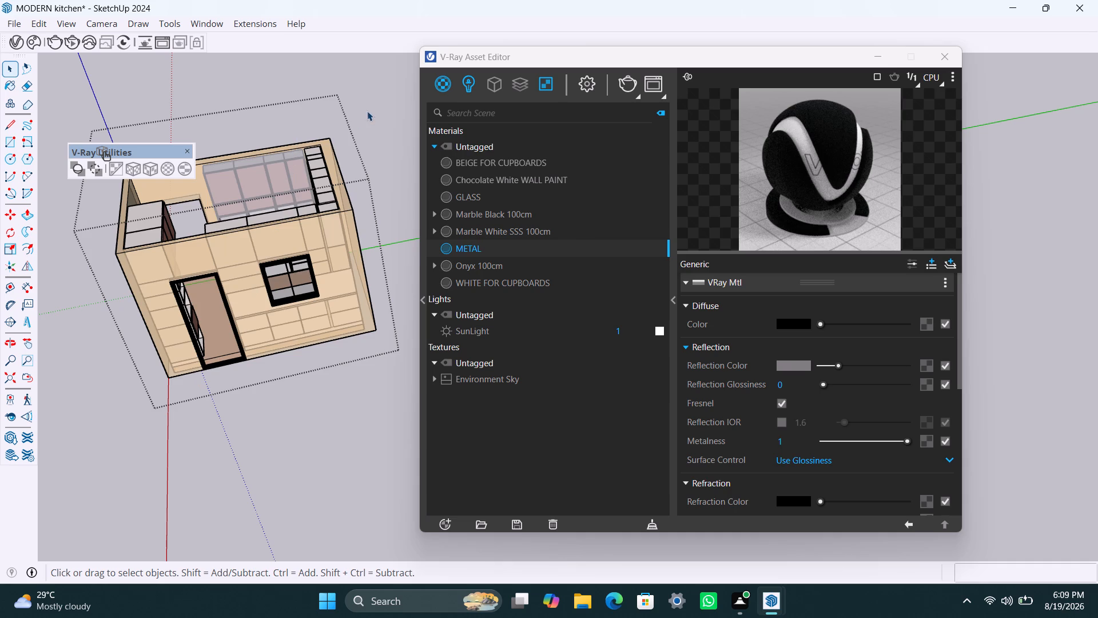
pyautogui.click(375, 110)
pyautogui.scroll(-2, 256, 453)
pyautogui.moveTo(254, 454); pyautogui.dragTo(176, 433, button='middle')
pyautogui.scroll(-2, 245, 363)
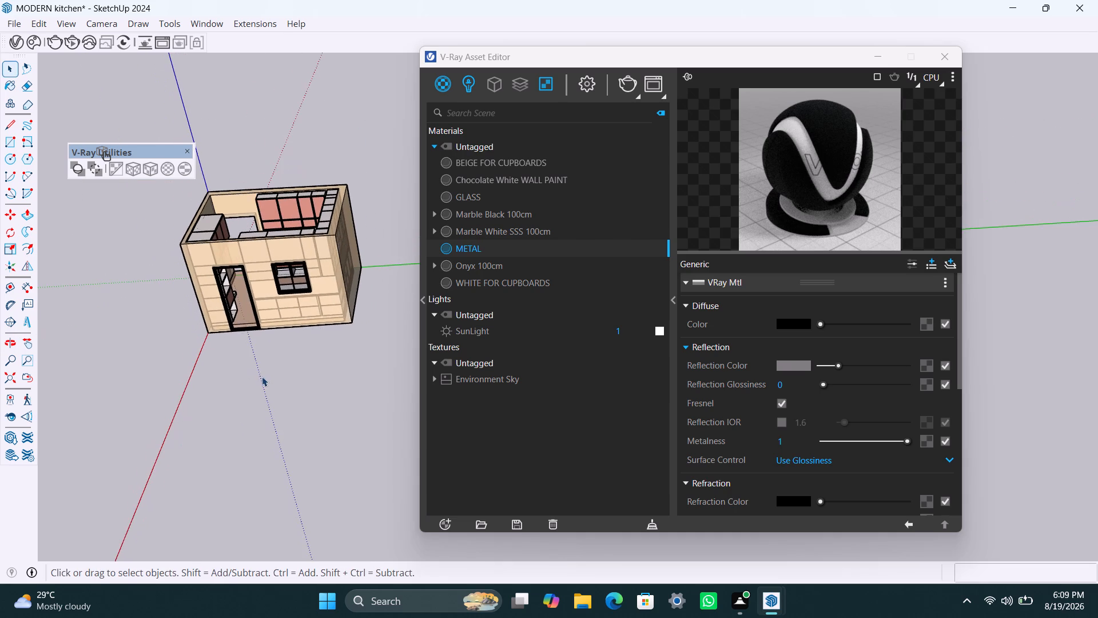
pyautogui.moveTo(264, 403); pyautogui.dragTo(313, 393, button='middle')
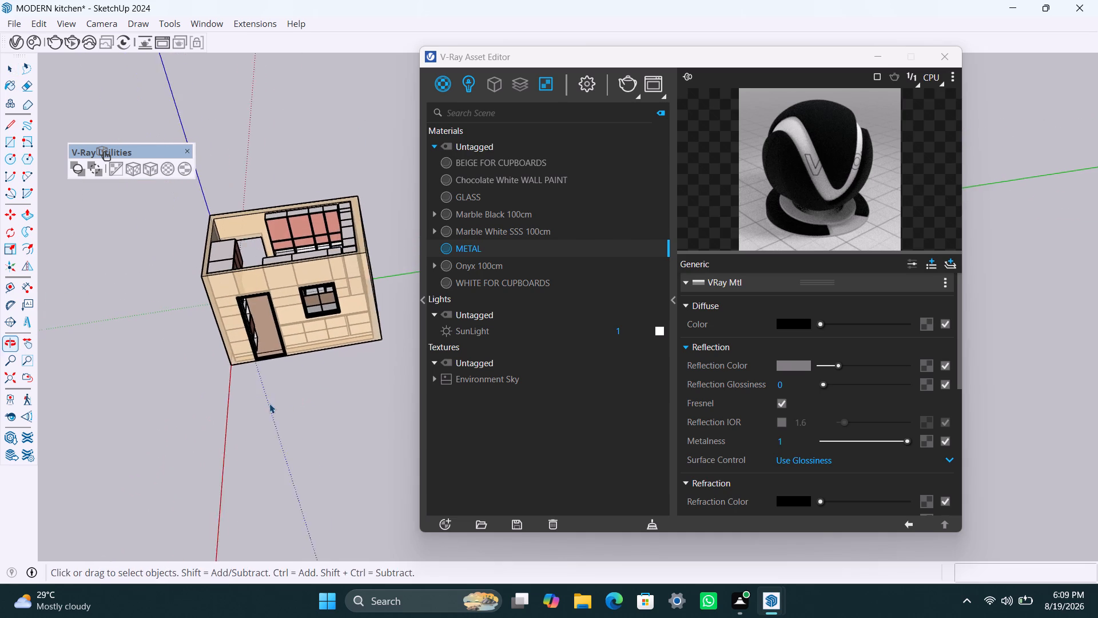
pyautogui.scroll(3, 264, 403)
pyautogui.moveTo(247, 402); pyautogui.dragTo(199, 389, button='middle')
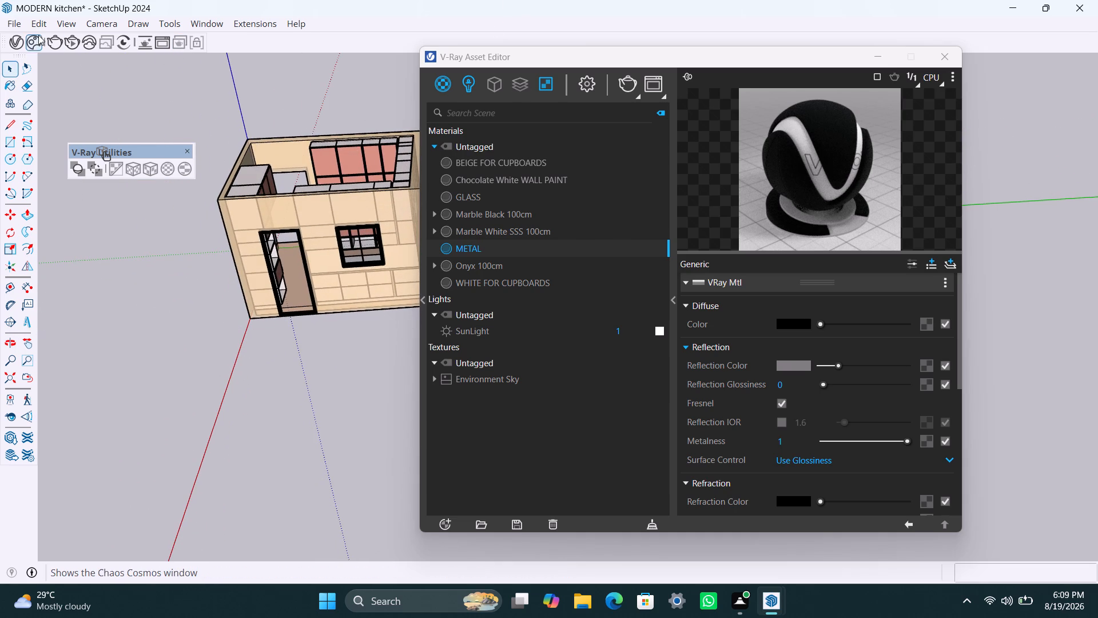
# Browse the Stone materials in Chaos Cosmos, comparing the downloaded assets with the online ones.
pyautogui.click(31, 39)
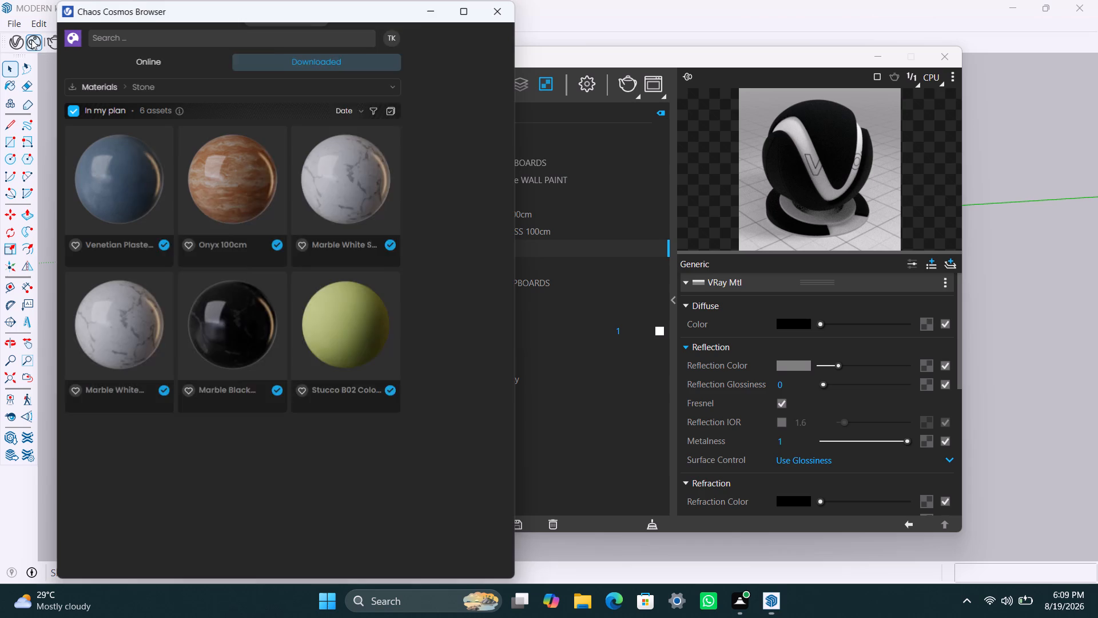
pyautogui.click(170, 90)
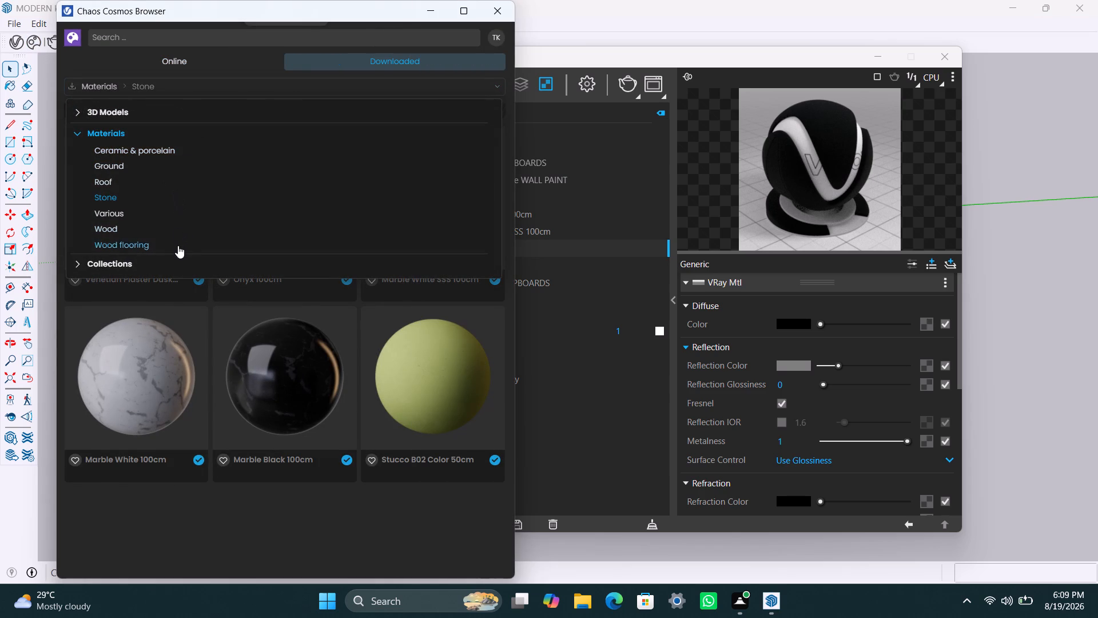
pyautogui.click(491, 84)
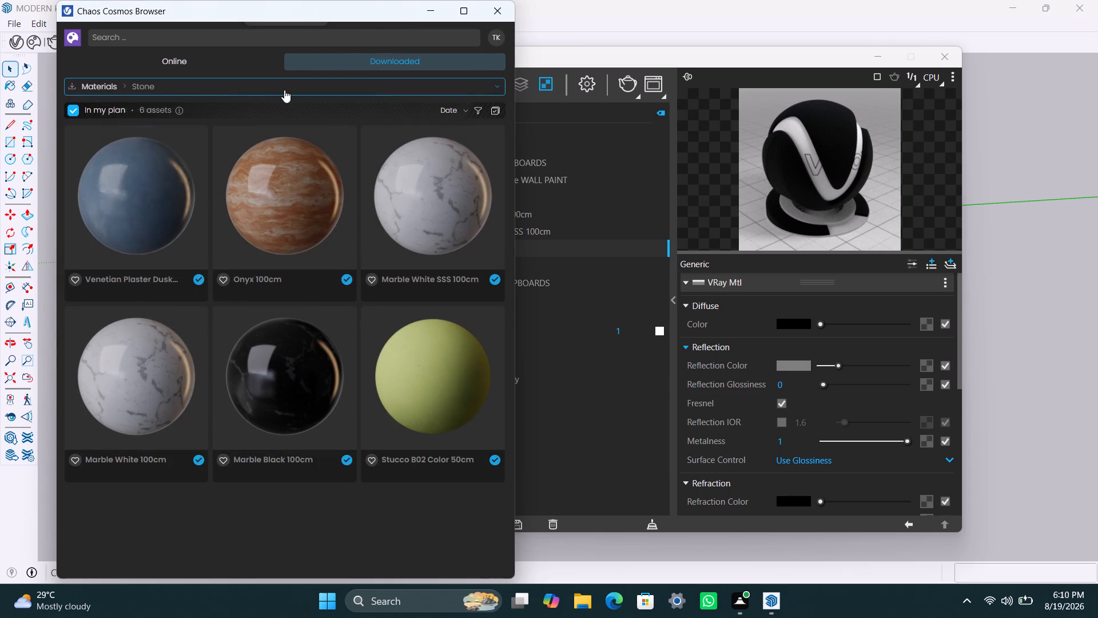
pyautogui.click(97, 85)
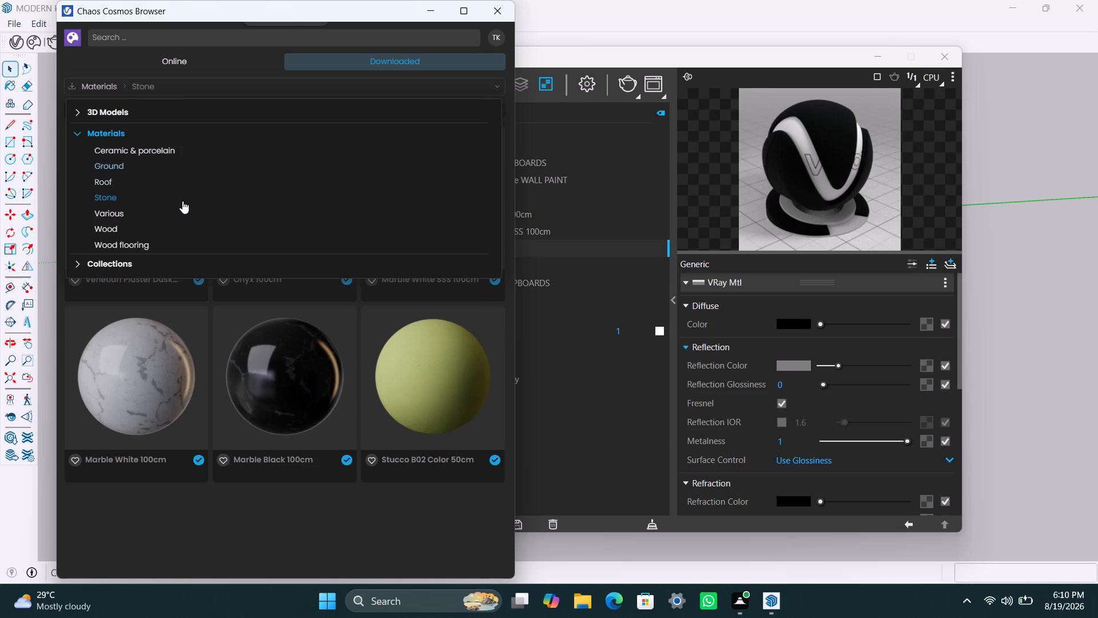
pyautogui.scroll(-2, 188, 204)
pyautogui.scroll(3, 177, 216)
pyautogui.scroll(2, 157, 150)
pyautogui.click(369, 62)
pyautogui.scroll(15, 366, 267)
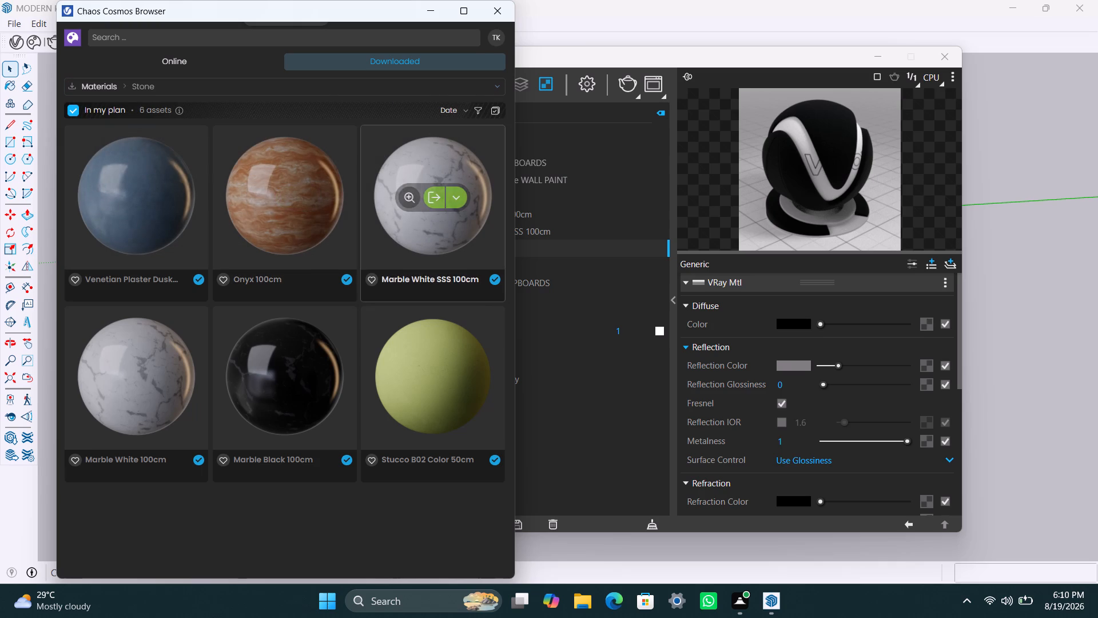
pyautogui.scroll(2, 449, 175)
pyautogui.scroll(5, 468, 257)
pyautogui.click(409, 65)
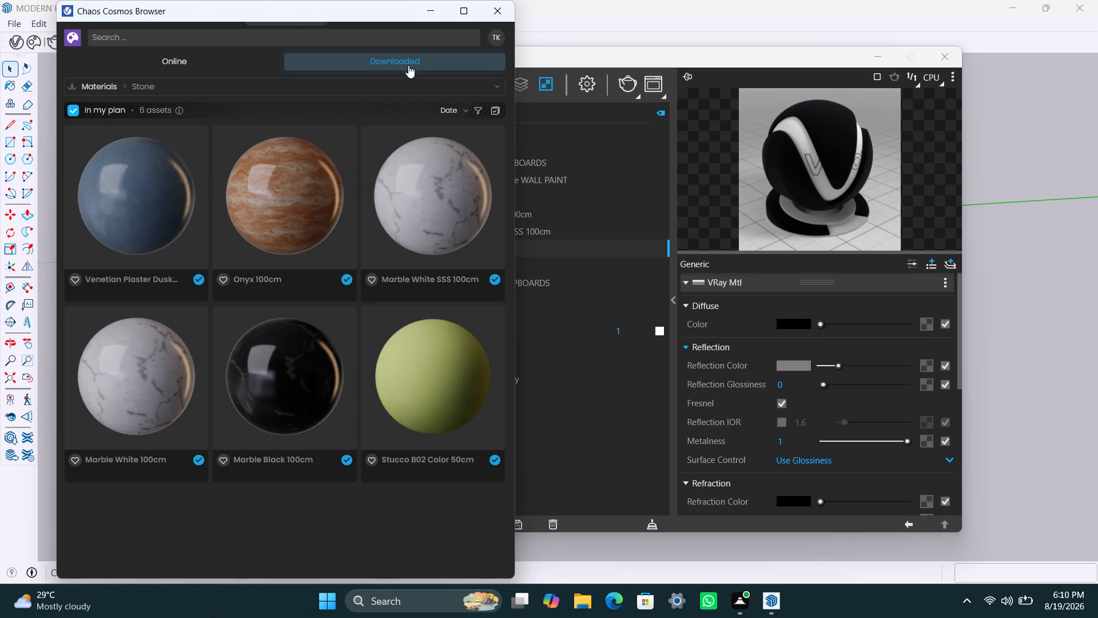
pyautogui.click(230, 61)
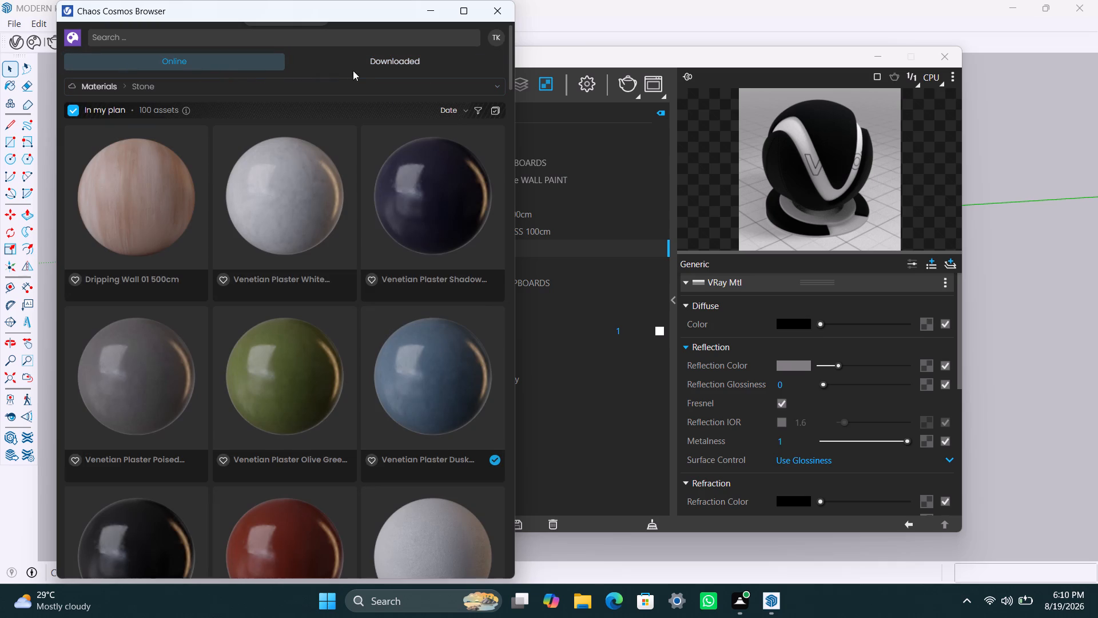
pyautogui.click(376, 60)
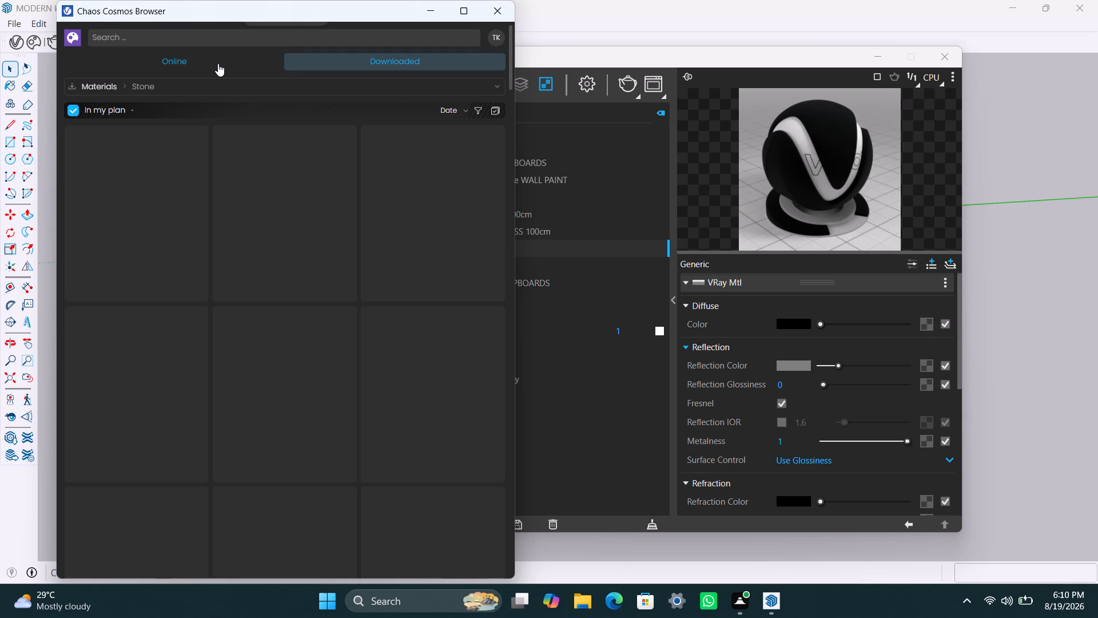
pyautogui.doubleClick(218, 64)
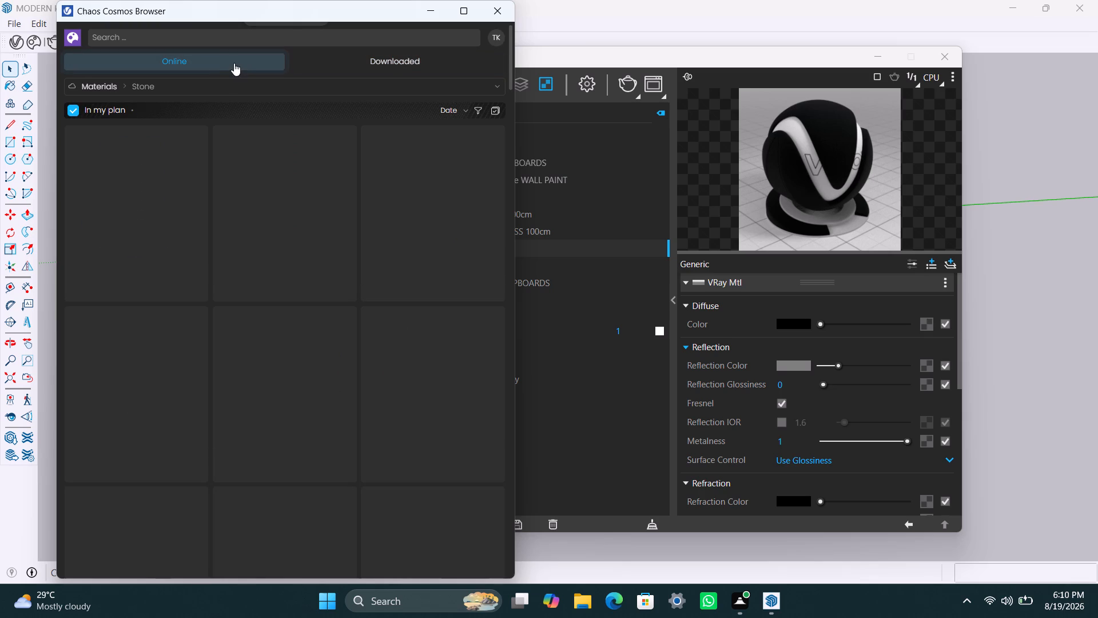
pyautogui.click(249, 63)
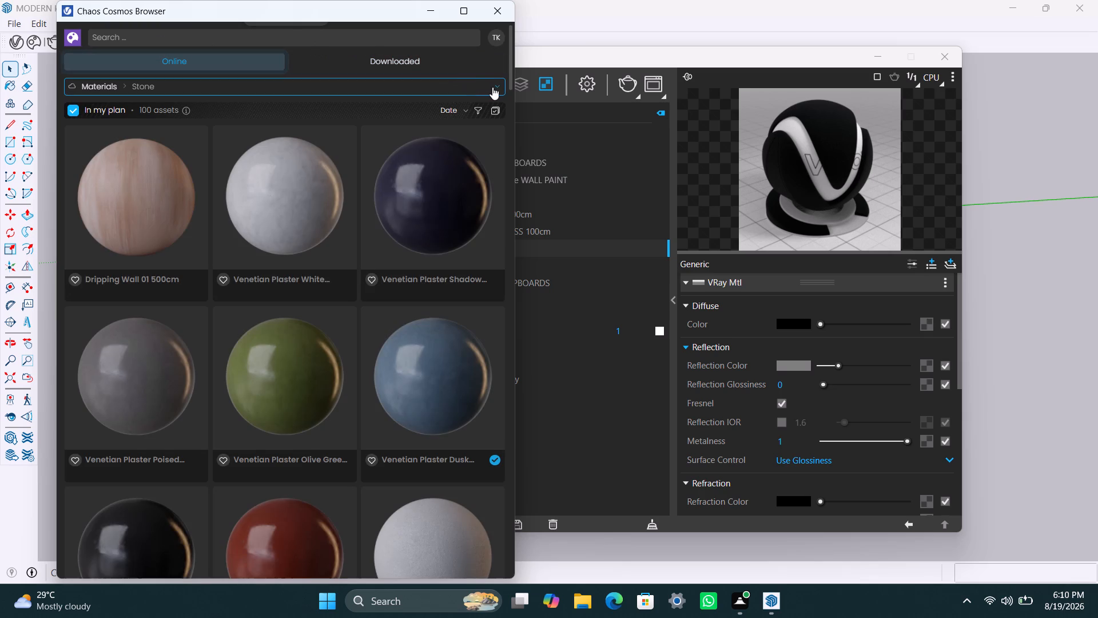
# Check the online Cosmos material categories and look through the Wood materials.
pyautogui.click(492, 87)
pyautogui.scroll(-7, 386, 295)
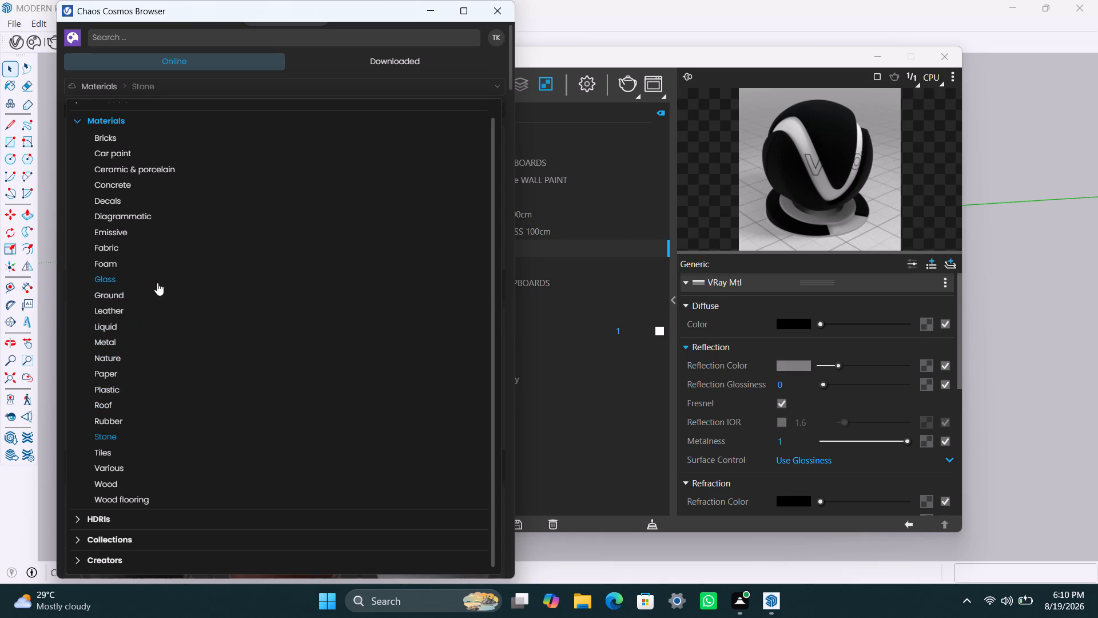
pyautogui.scroll(-5, 176, 381)
pyautogui.scroll(4, 256, 273)
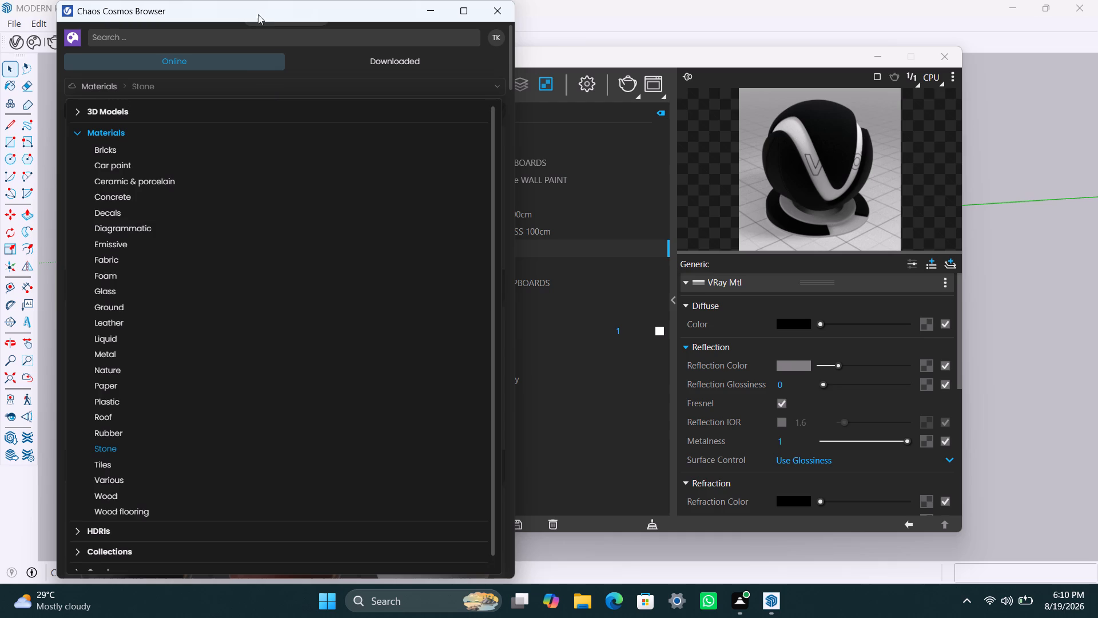
pyautogui.scroll(8, 243, 75)
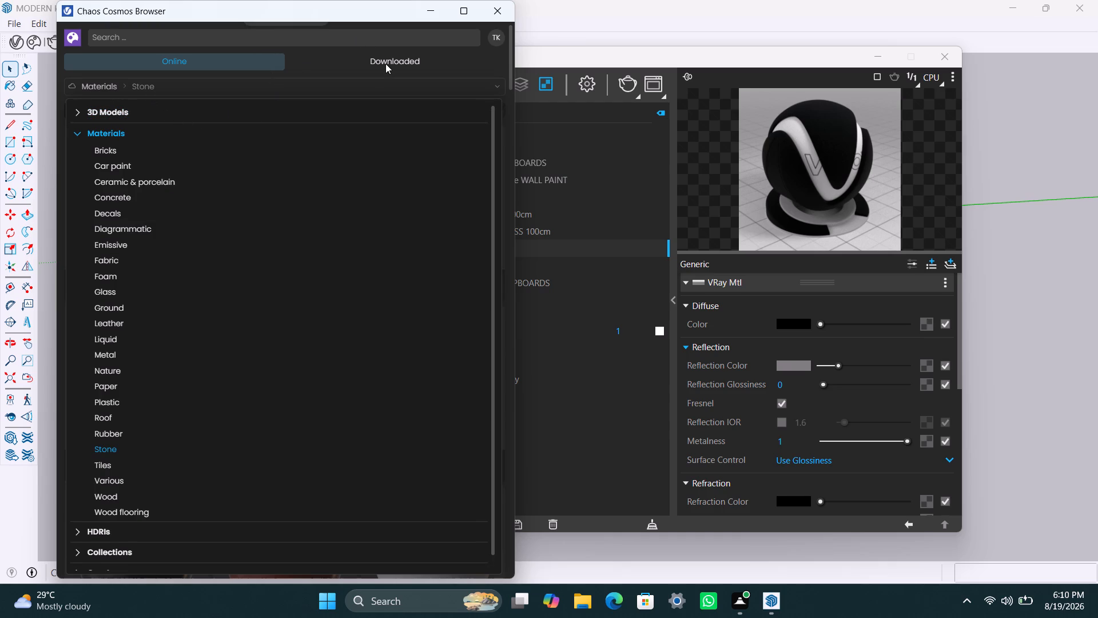
pyautogui.click(386, 64)
pyautogui.click(494, 88)
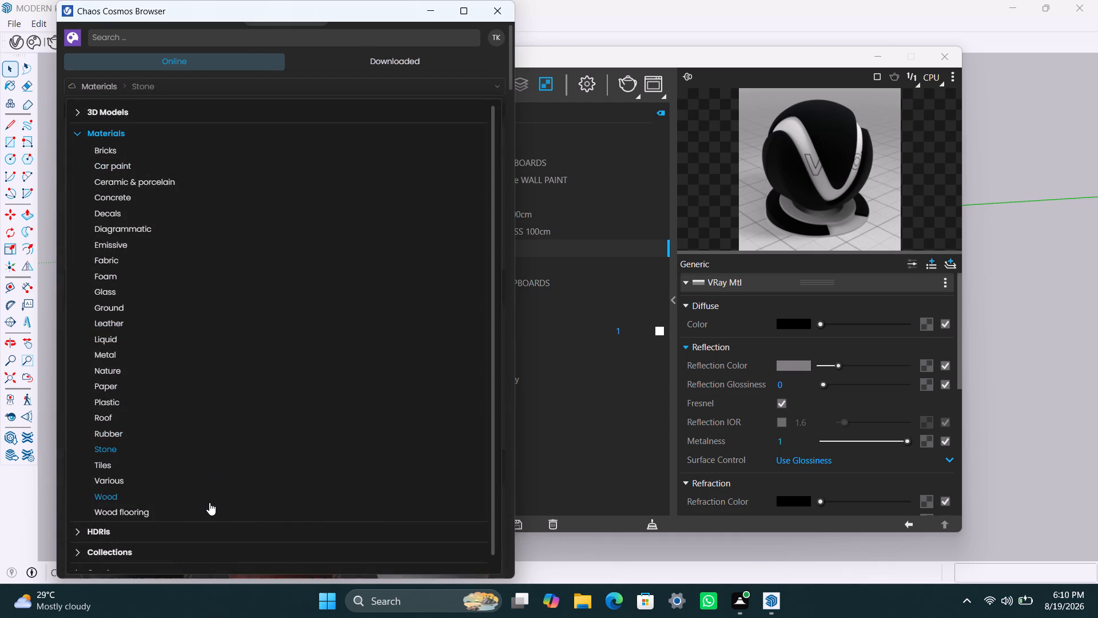
pyautogui.click(209, 502)
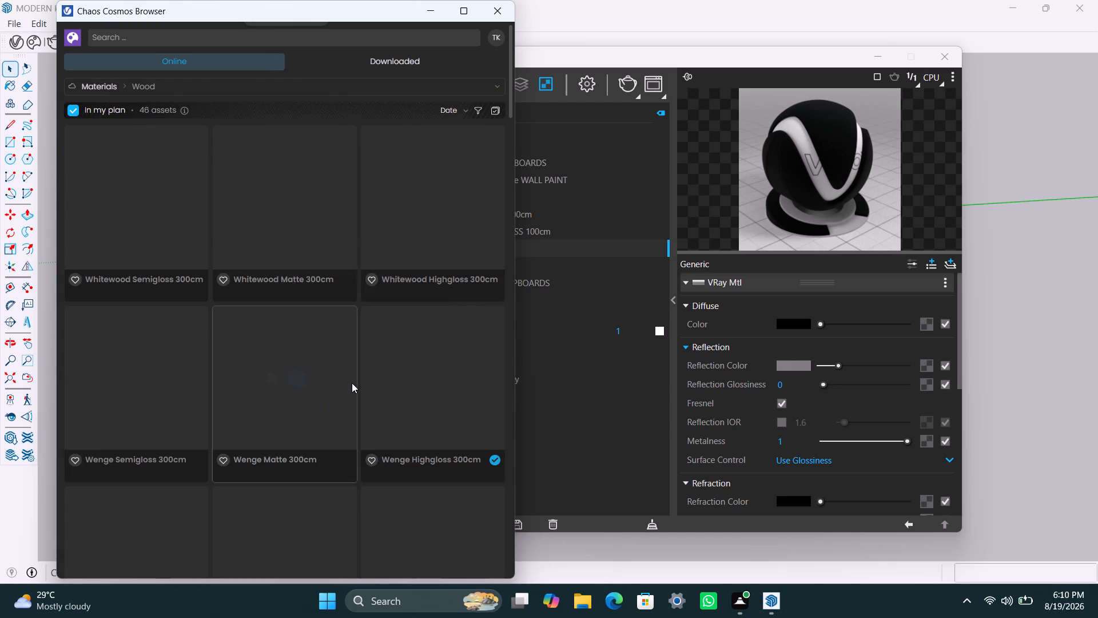
pyautogui.scroll(-6, 368, 383)
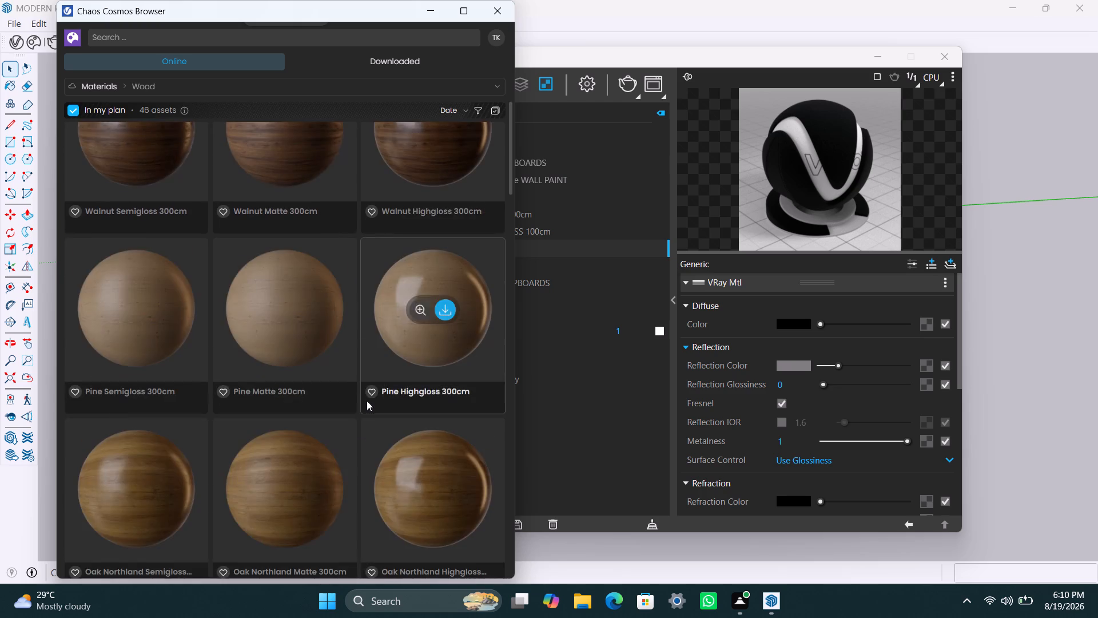
pyautogui.scroll(-16, 367, 401)
pyautogui.scroll(4, 365, 375)
pyautogui.scroll(-12, 367, 372)
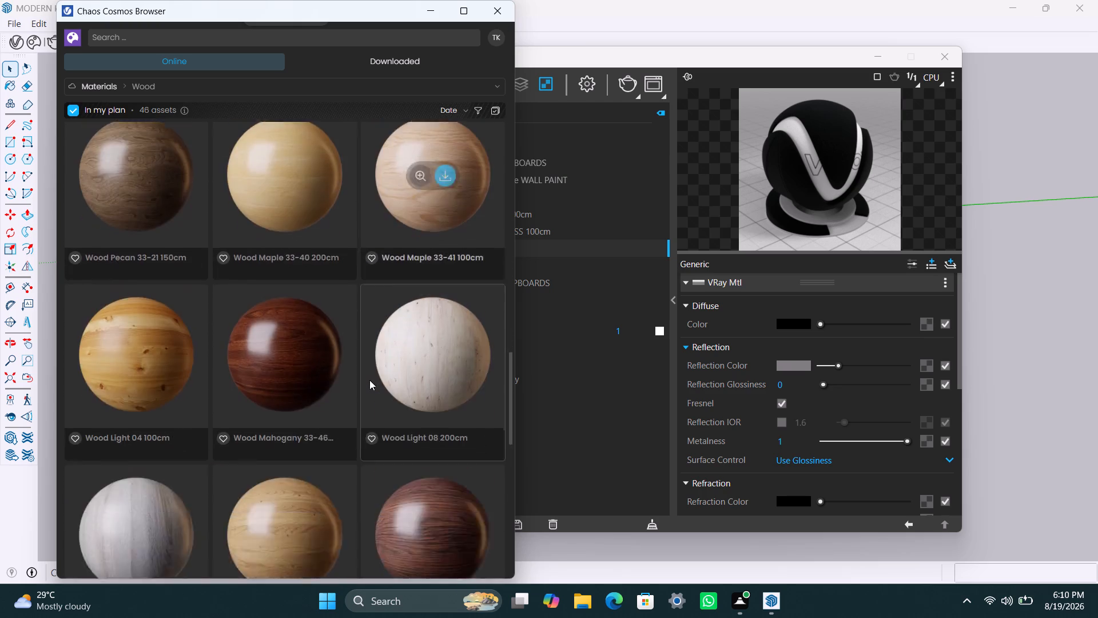
pyautogui.scroll(-14, 369, 380)
pyautogui.scroll(17, 368, 401)
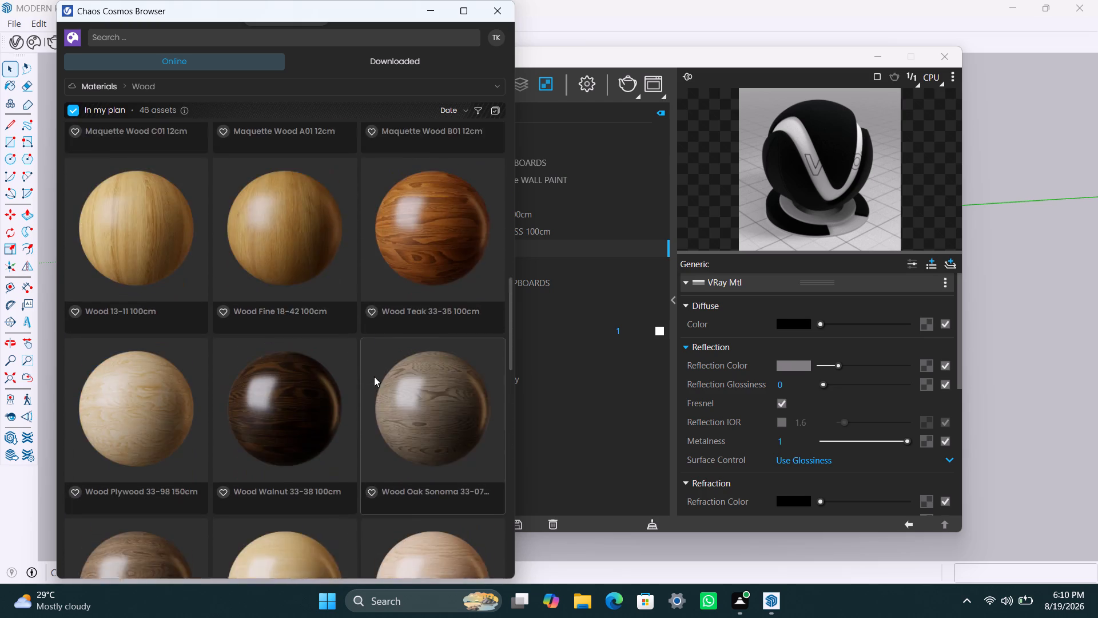
pyautogui.scroll(20, 374, 377)
pyautogui.scroll(8, 374, 377)
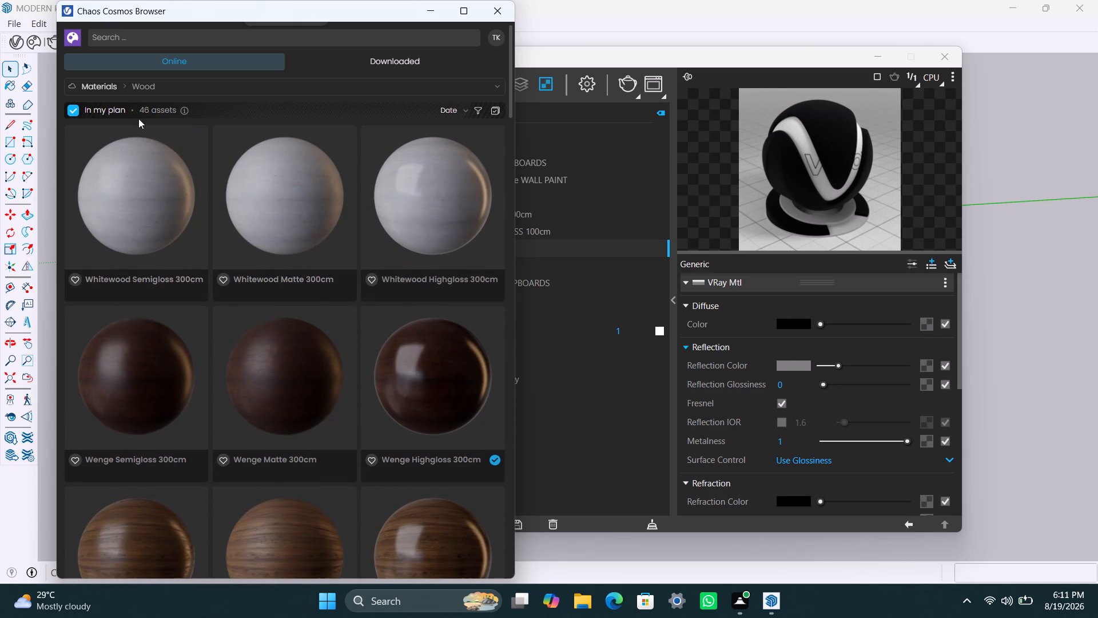
# Turn off the Cosmos plan filter and show the downloaded 3D Models.
pyautogui.click(77, 113)
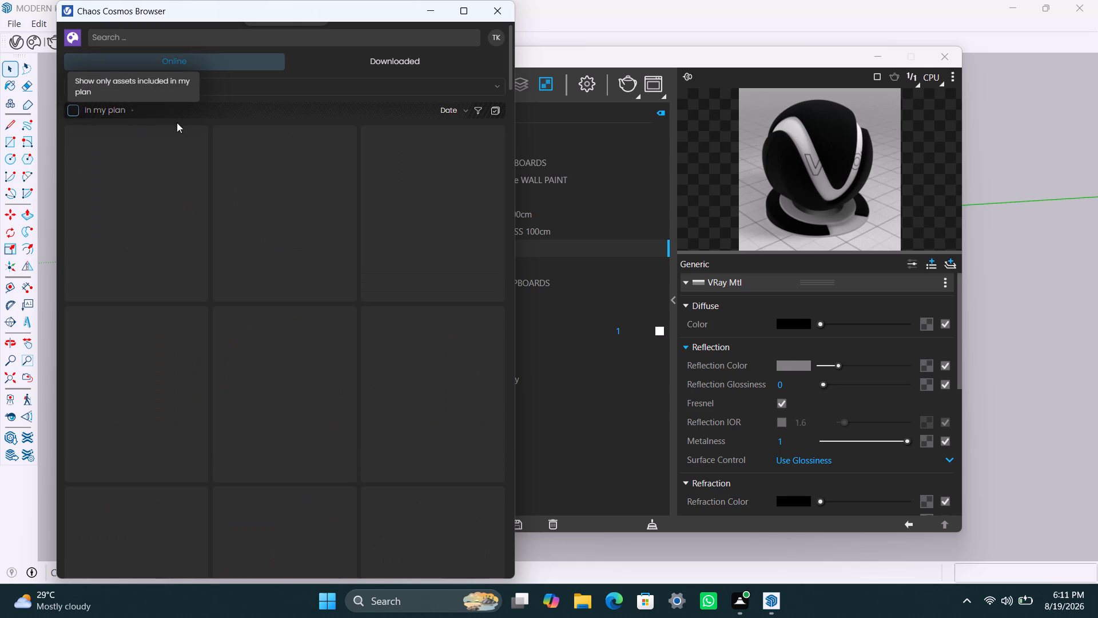
pyautogui.click(70, 87)
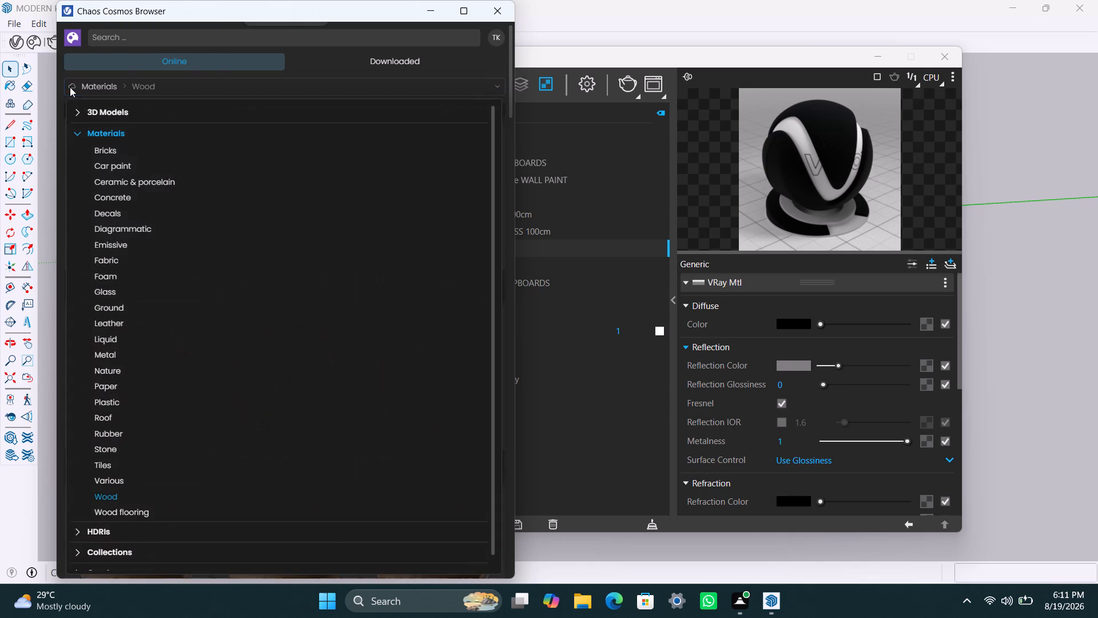
pyautogui.click(122, 117)
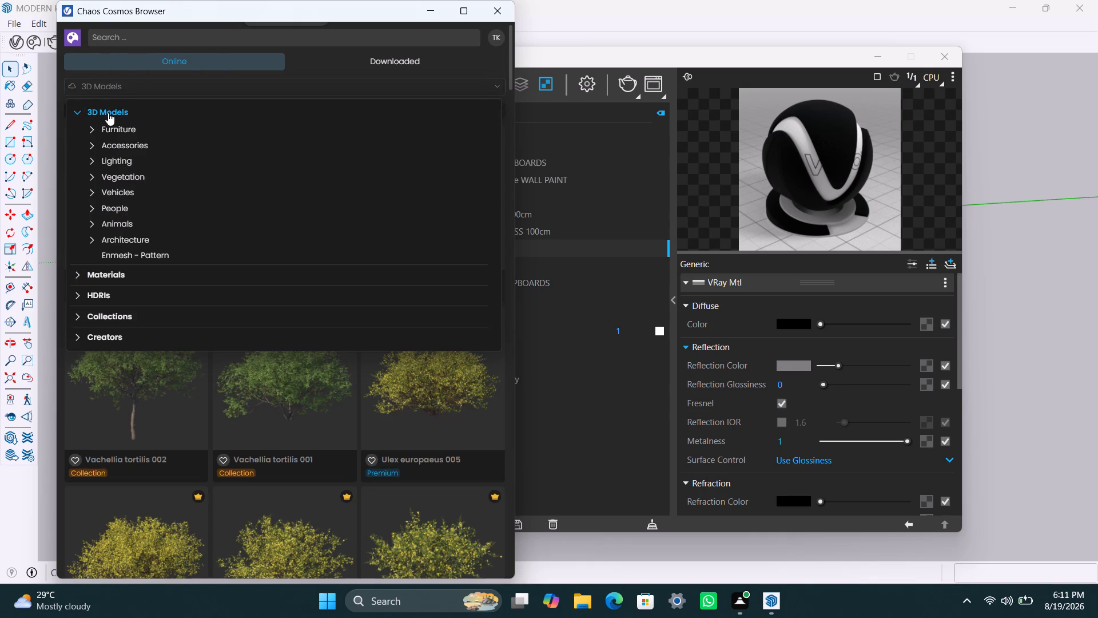
pyautogui.click(86, 89)
pyautogui.click(86, 89)
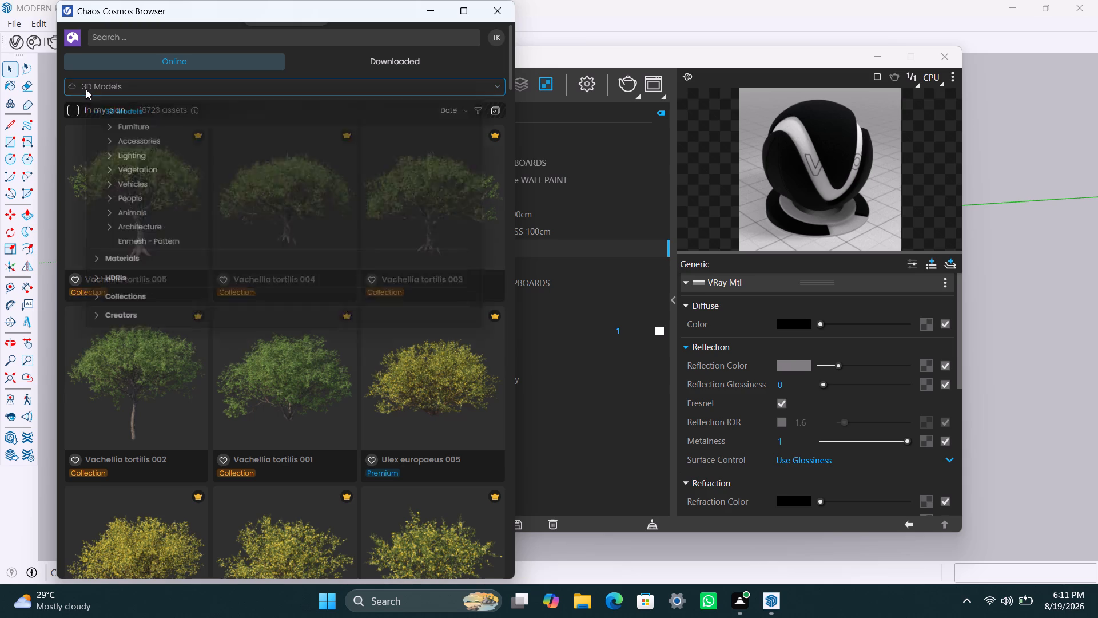
pyautogui.click(133, 94)
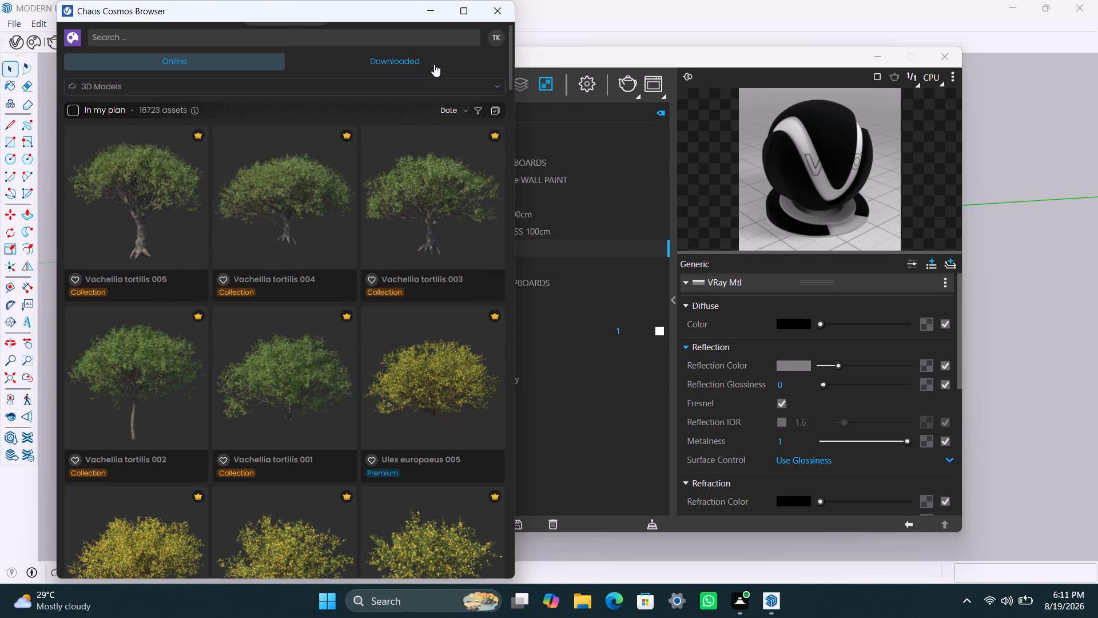
pyautogui.tripleClick(449, 64)
pyautogui.tripleClick(221, 66)
pyautogui.click(221, 66)
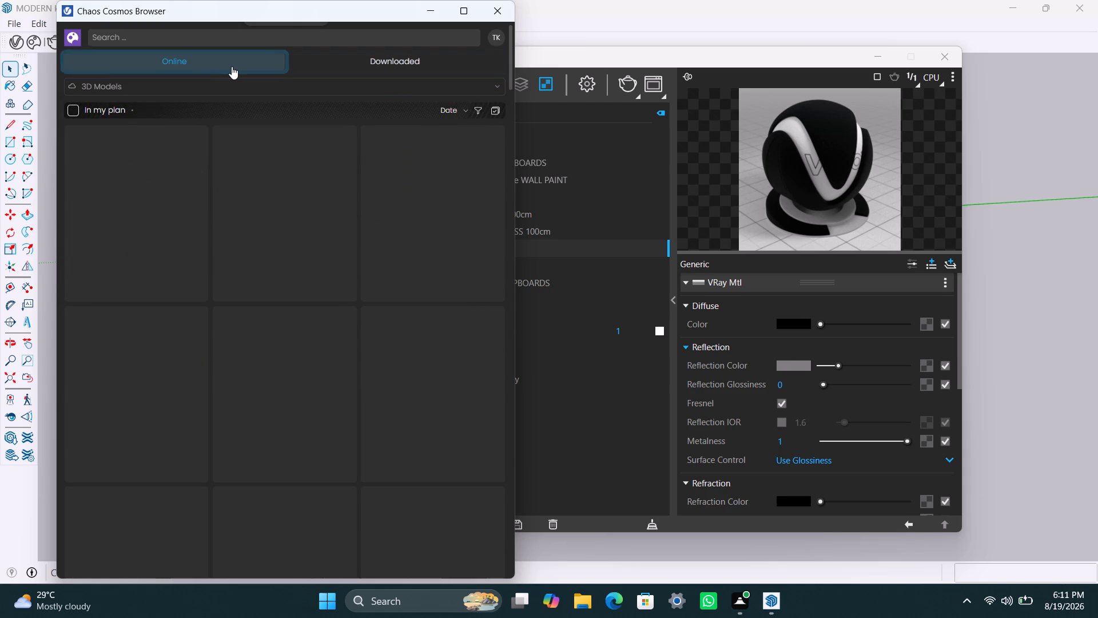
pyautogui.click(348, 69)
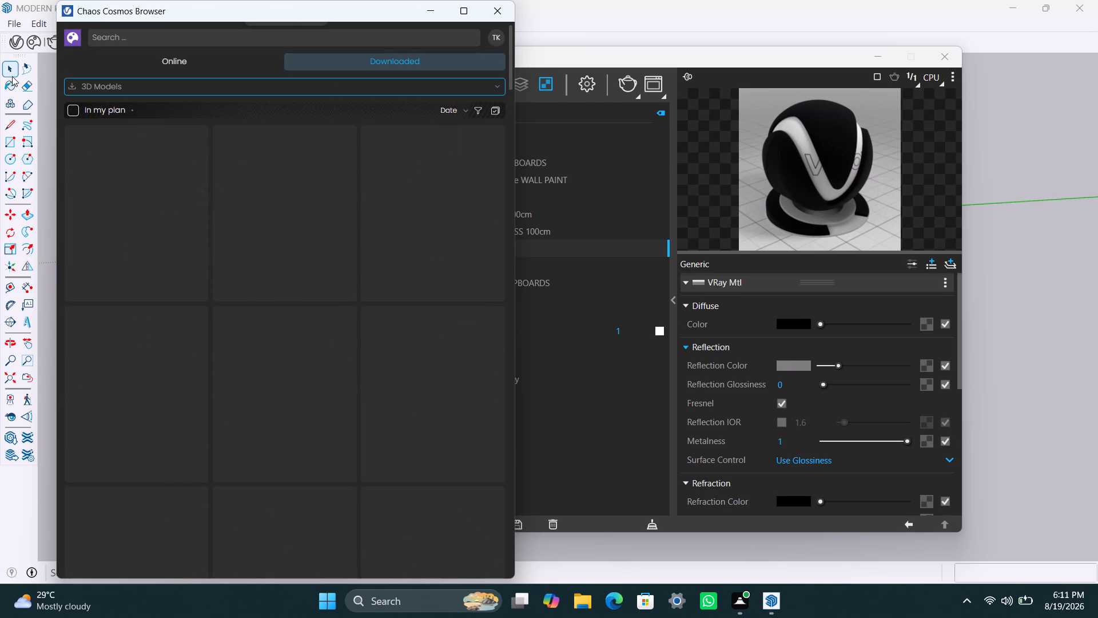
# Import the Door 79-02 model from Cosmos, place one copy outside in front of the kitchen's doorway, and minimise the asset browser.
pyautogui.scroll(-14, 186, 334)
pyautogui.scroll(-12, 233, 362)
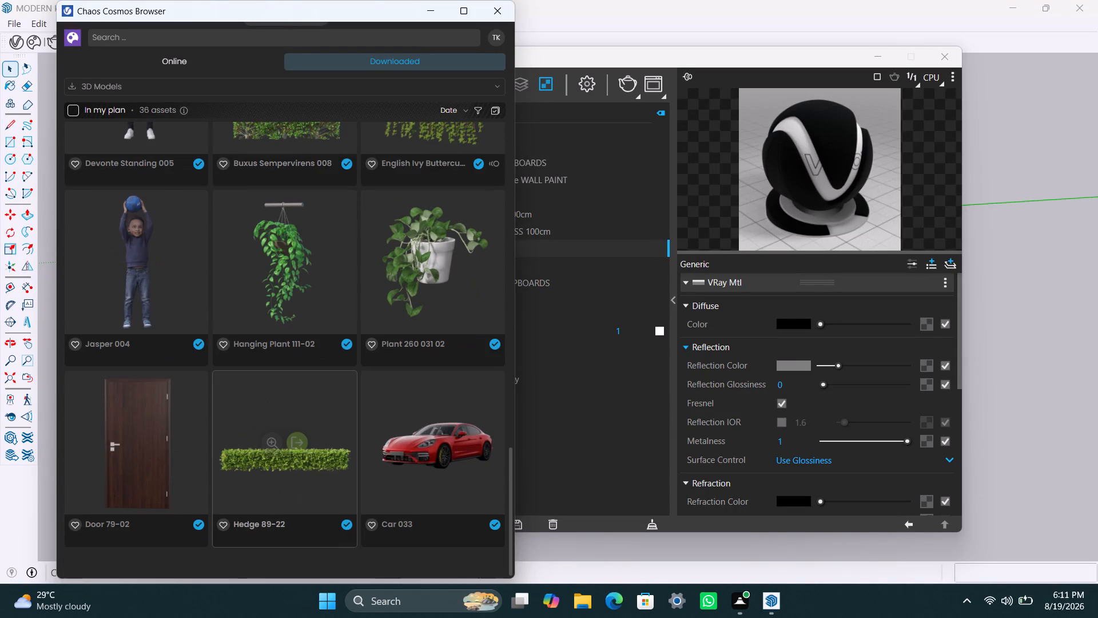
pyautogui.click(150, 444)
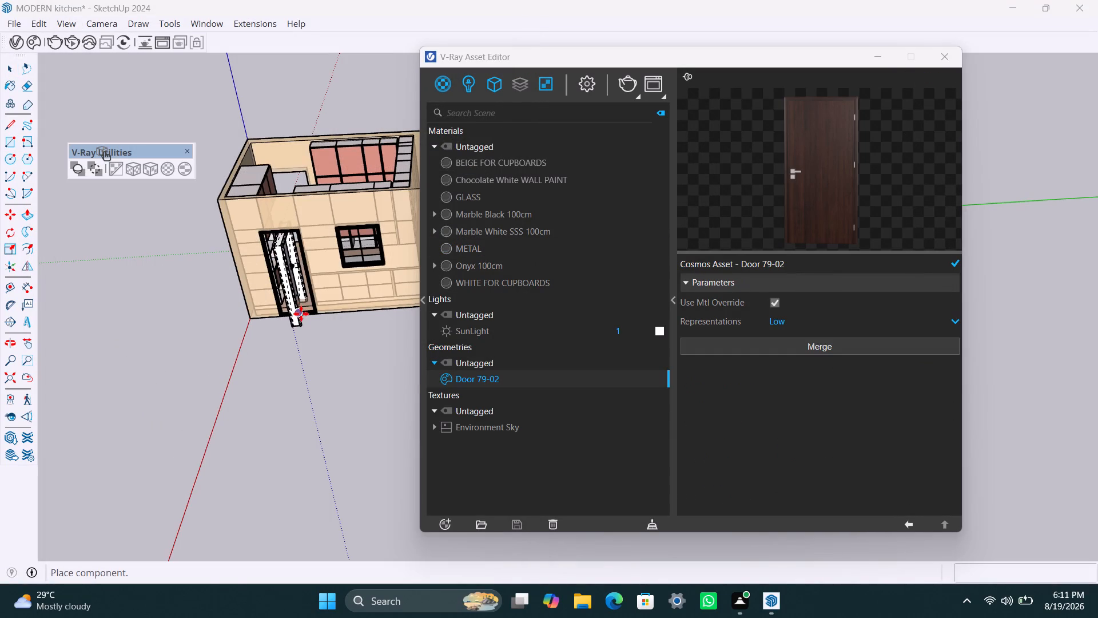
pyautogui.scroll(4, 301, 314)
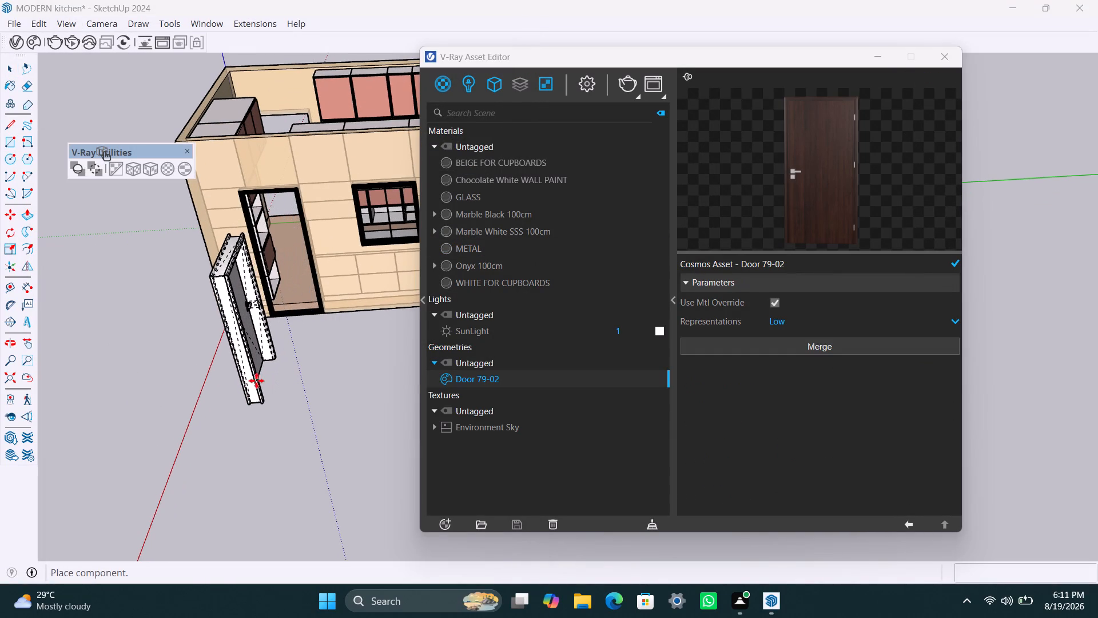
pyautogui.click(255, 381)
pyautogui.press('space')
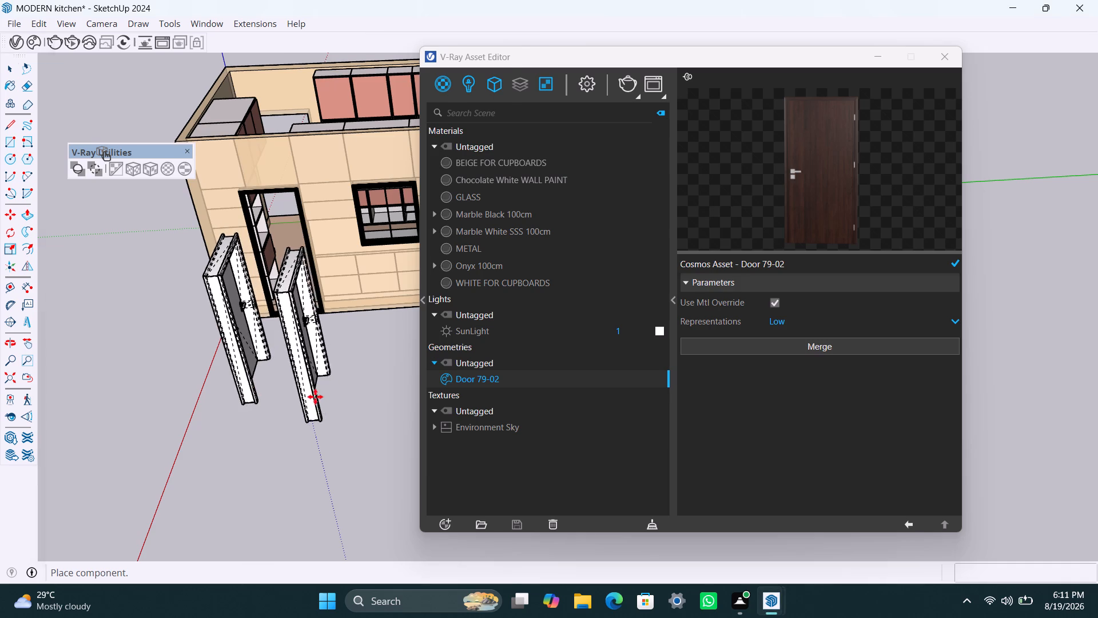
pyautogui.click(432, 5)
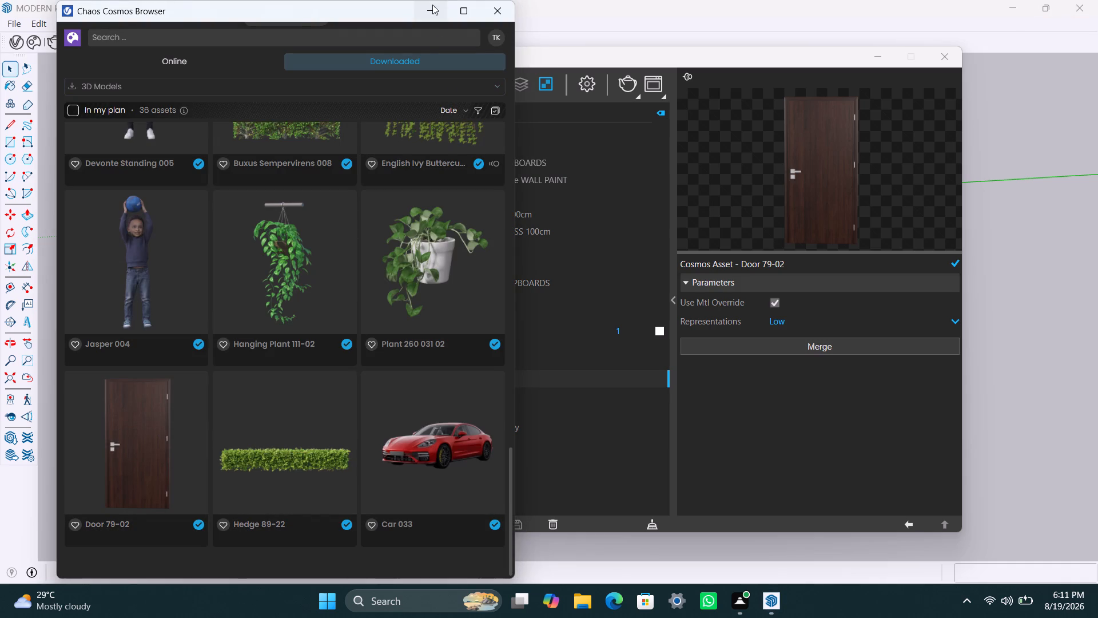
# Inspect the placed door in front of the doorway from several angles and look inside its component.
pyautogui.scroll(-3, 239, 352)
pyautogui.moveTo(206, 366); pyautogui.dragTo(469, 323, button='middle')
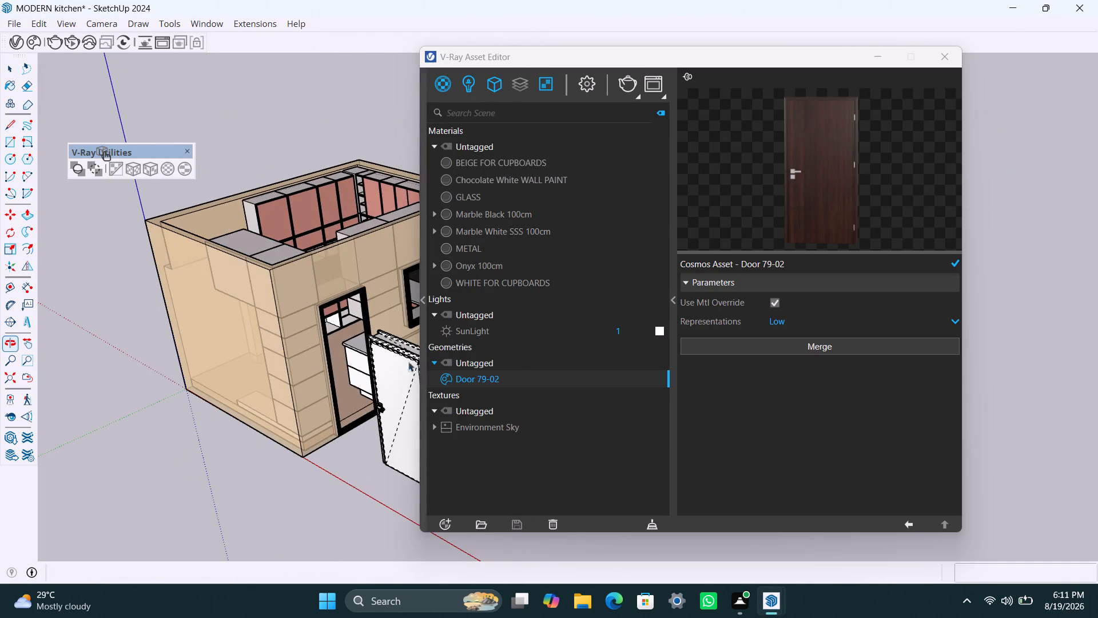
pyautogui.scroll(-4, 359, 407)
pyautogui.keyDown('shift'); pyautogui.moveTo(348, 412); pyautogui.dragTo(259, 400, button='middle'); pyautogui.keyUp('shift')
pyautogui.scroll(4, 276, 402)
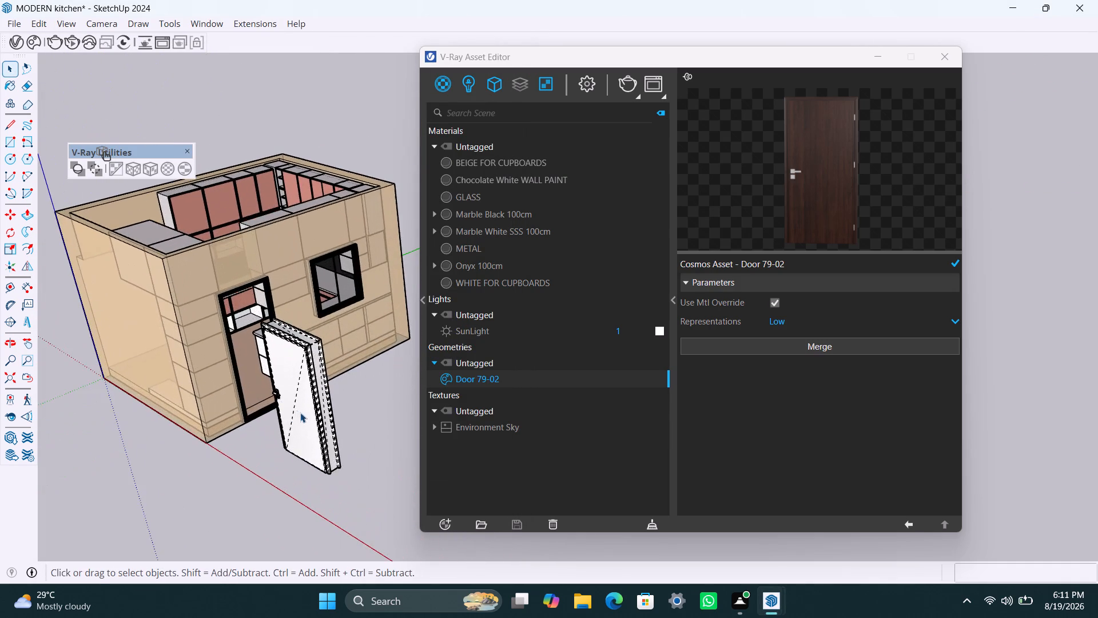
pyautogui.moveTo(300, 413); pyautogui.dragTo(377, 417, button='middle')
pyautogui.scroll(2, 365, 415)
pyautogui.moveTo(363, 407); pyautogui.dragTo(293, 405, button='middle')
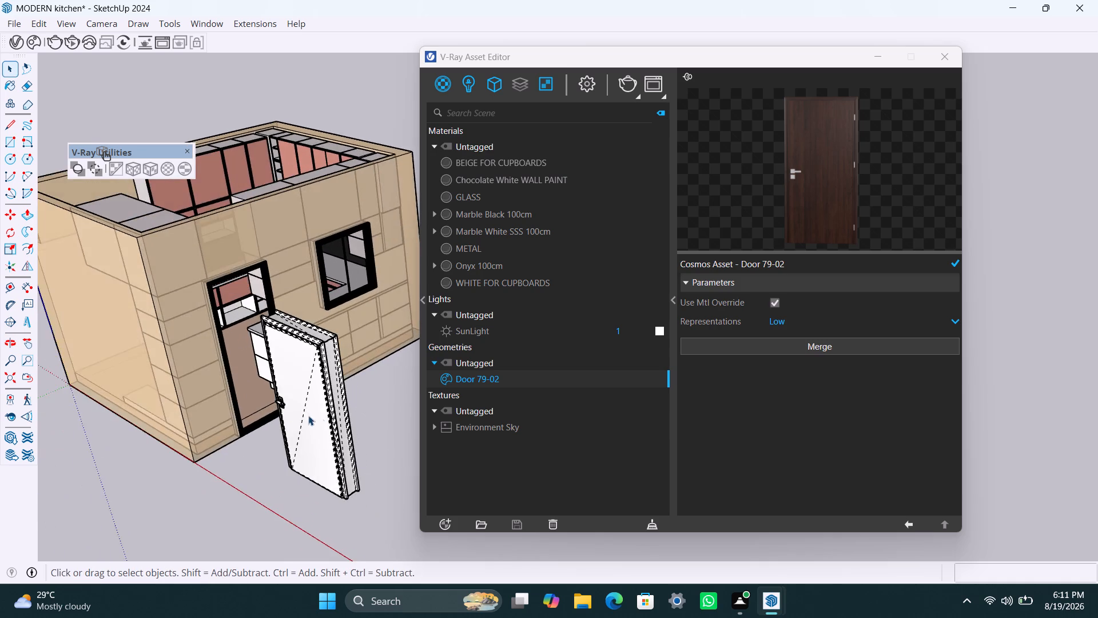
pyautogui.scroll(6, 323, 420)
pyautogui.click(345, 407)
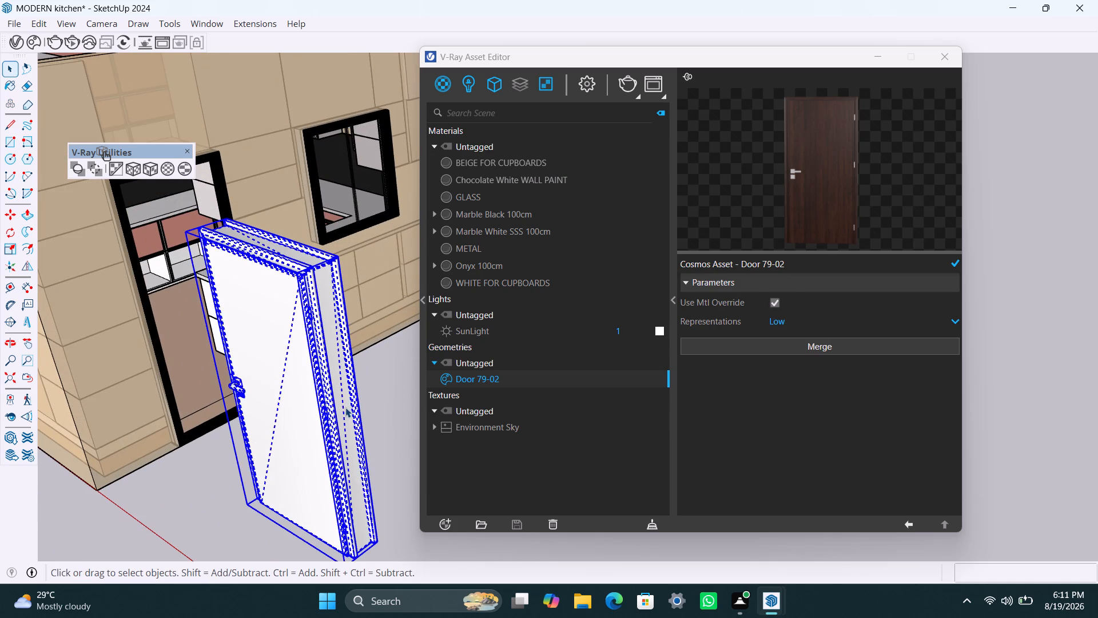
pyautogui.doubleClick(345, 407)
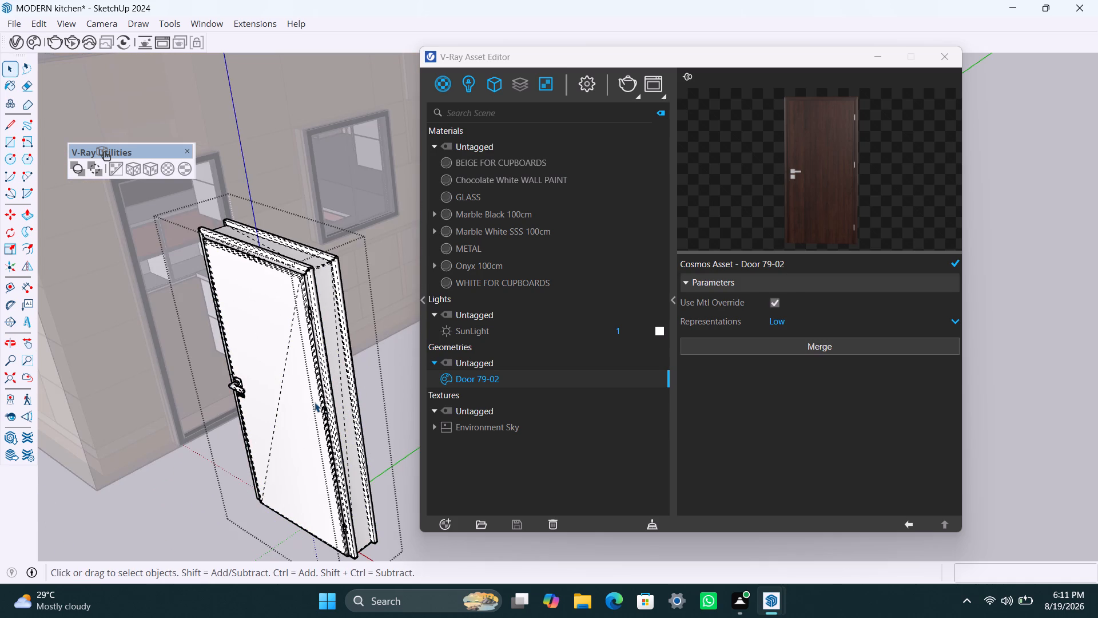
pyautogui.click(315, 402)
pyautogui.click(395, 348)
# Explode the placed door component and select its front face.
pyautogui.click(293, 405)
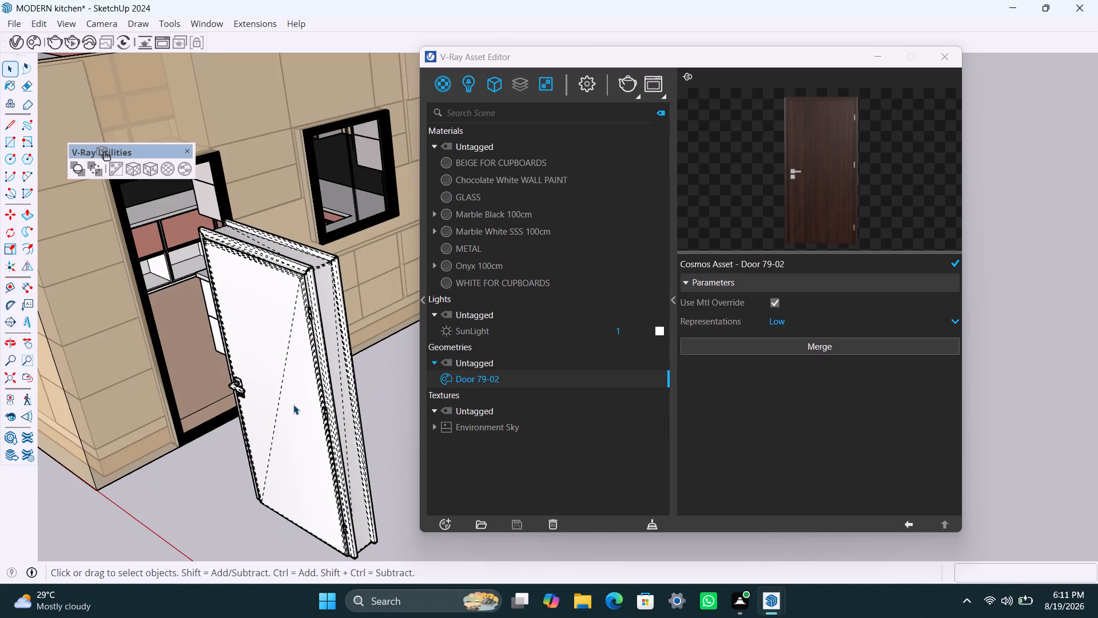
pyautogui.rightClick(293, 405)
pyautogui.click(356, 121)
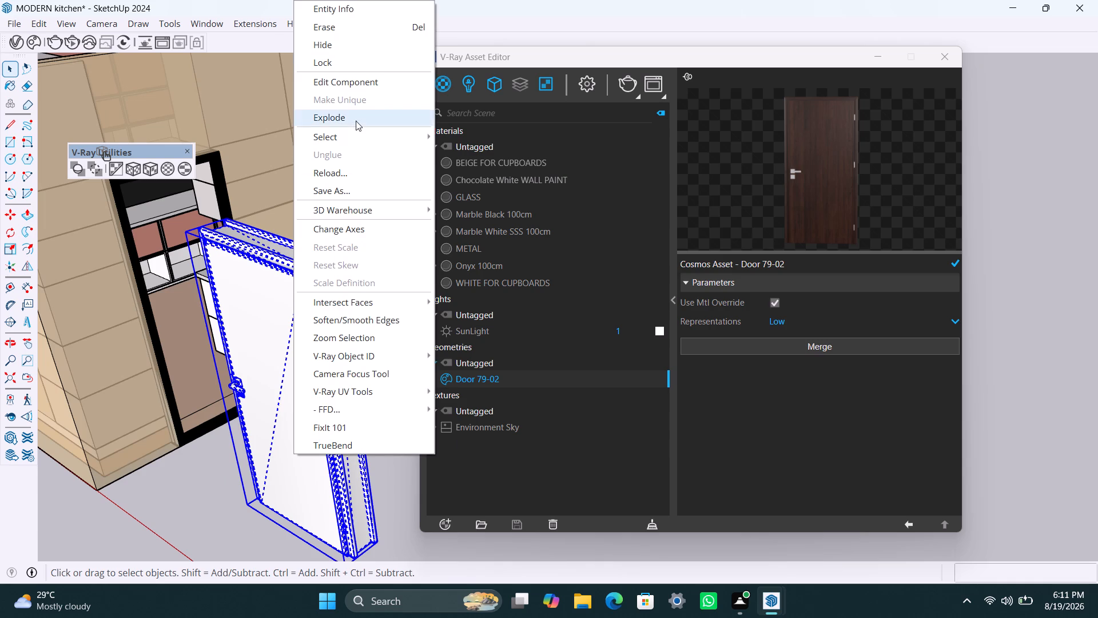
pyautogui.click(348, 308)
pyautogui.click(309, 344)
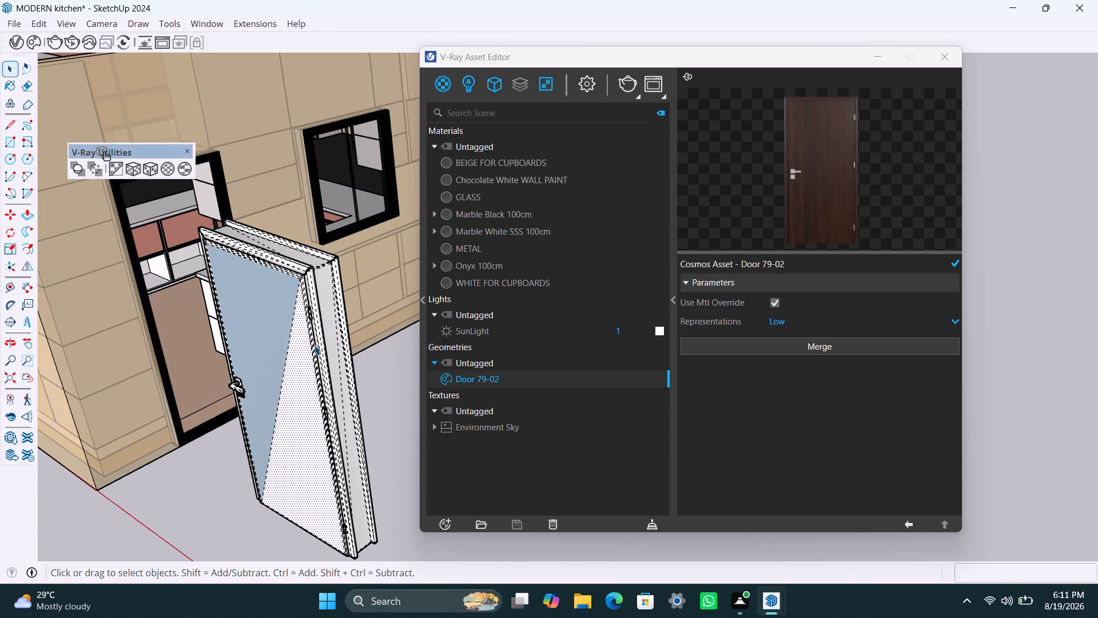
# Undo the door's explode and its placement in front of the kitchen's doorway.
pyautogui.scroll(-10, 321, 330)
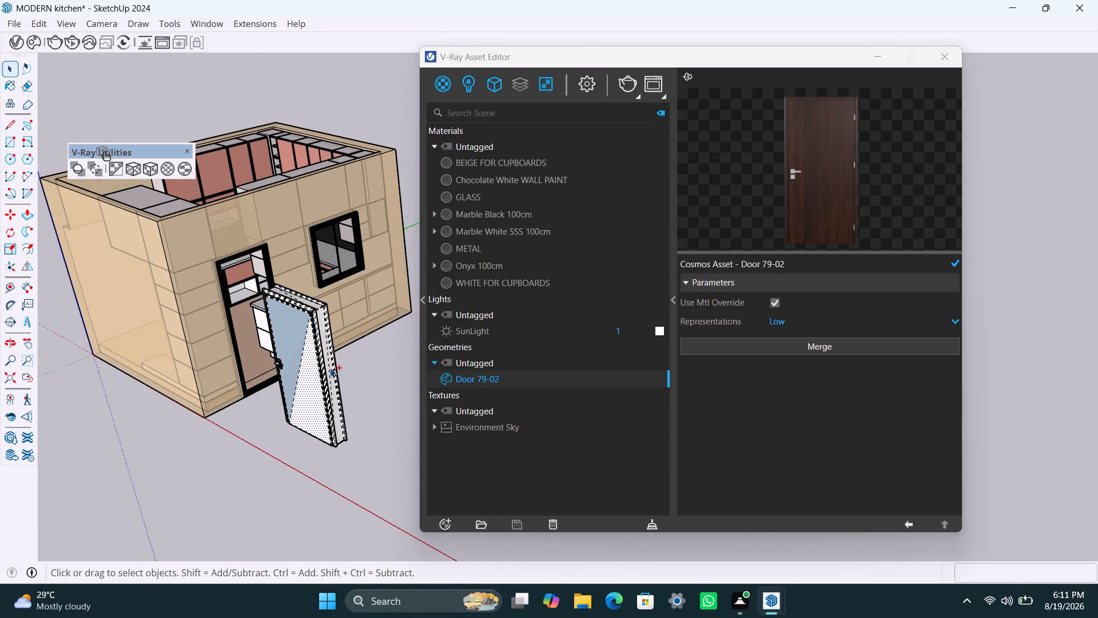
pyautogui.hotkey('ctrl', 'z')
pyautogui.hotkey('ctrl', 'z')
pyautogui.hotkey('ctrl', 'z')
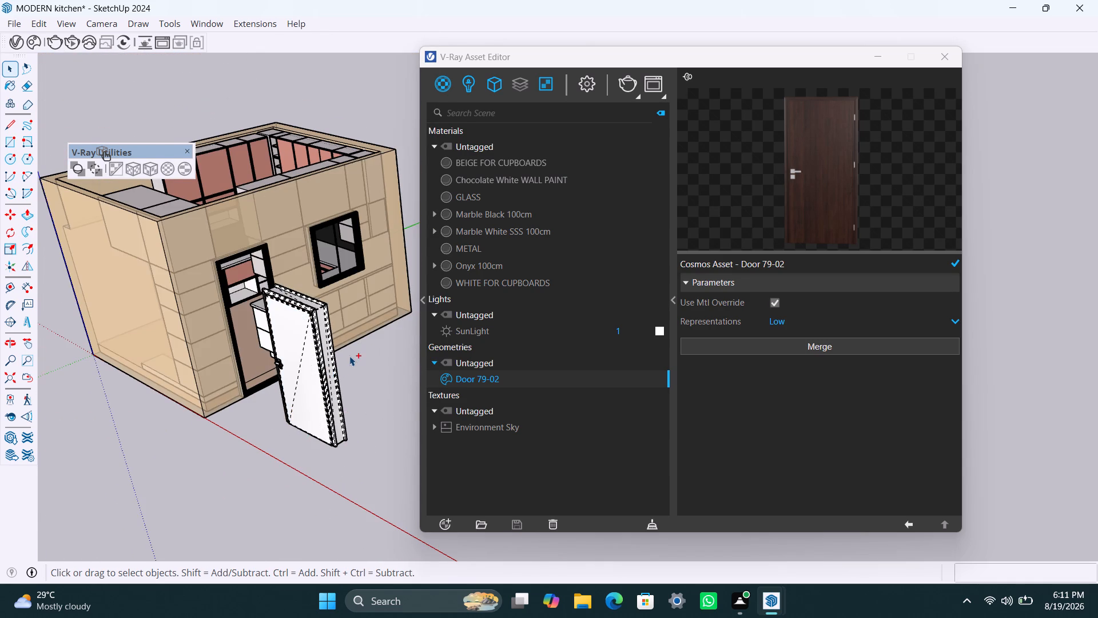
pyautogui.hotkey('ctrl', 'z')
# Draw a rectangle about 6' 8 1/8" by 2' 4 1/2" filling the opening inside the black door frame.
pyautogui.scroll(-2, 283, 362)
pyautogui.moveTo(253, 387); pyautogui.dragTo(177, 401, button='middle')
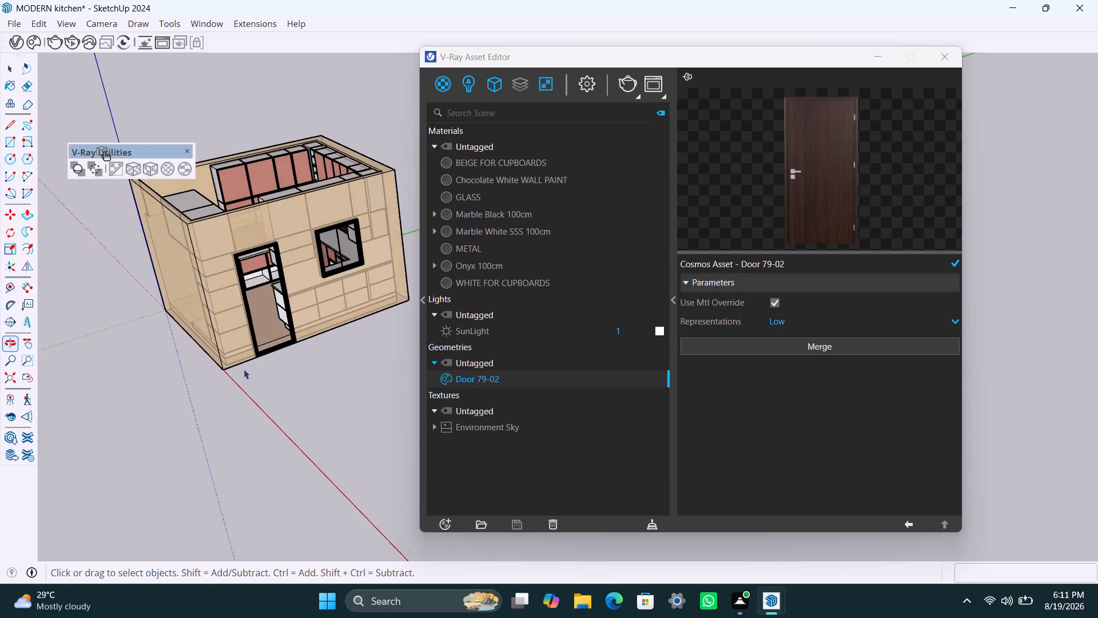
pyautogui.scroll(2, 257, 363)
pyautogui.moveTo(291, 373); pyautogui.dragTo(208, 392, button='middle')
pyautogui.scroll(-2, 285, 347)
pyautogui.moveTo(296, 352); pyautogui.dragTo(291, 423, button='middle')
pyautogui.scroll(4, 260, 299)
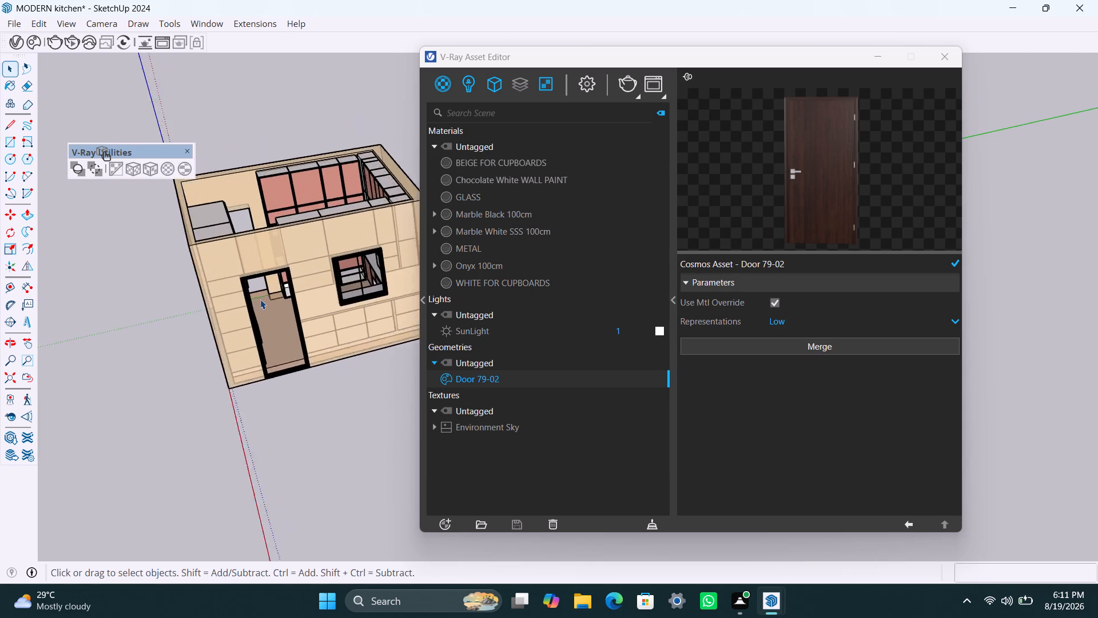
pyautogui.moveTo(277, 339); pyautogui.dragTo(232, 334, button='middle')
pyautogui.scroll(7, 252, 262)
pyautogui.moveTo(235, 264); pyautogui.dragTo(219, 256, button='middle')
pyautogui.scroll(3, 220, 252)
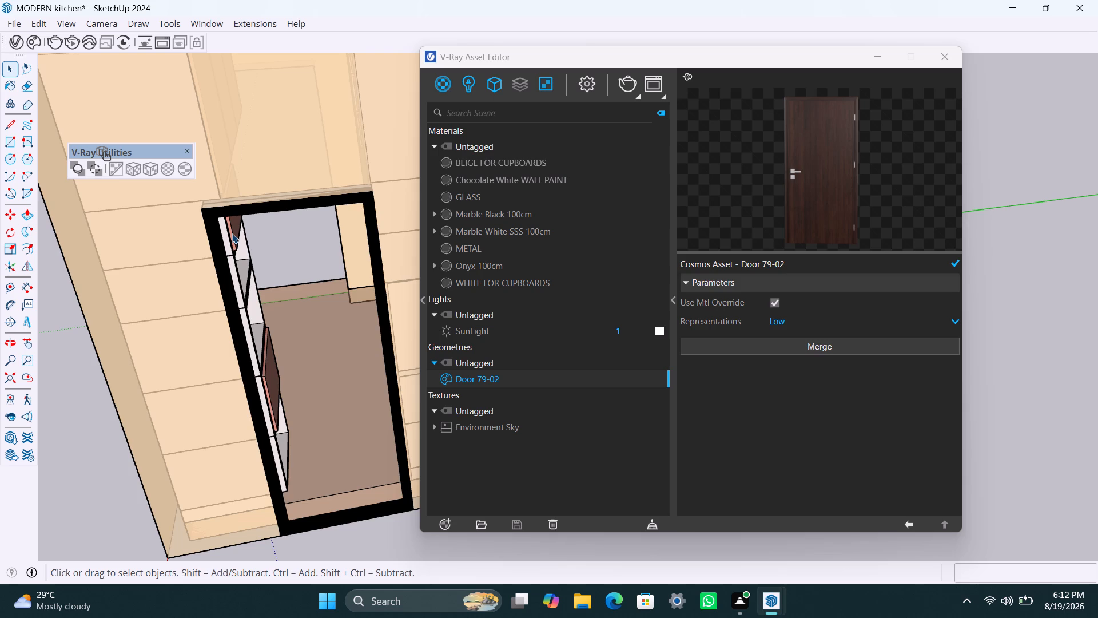
pyautogui.press('r')
pyautogui.click(221, 220)
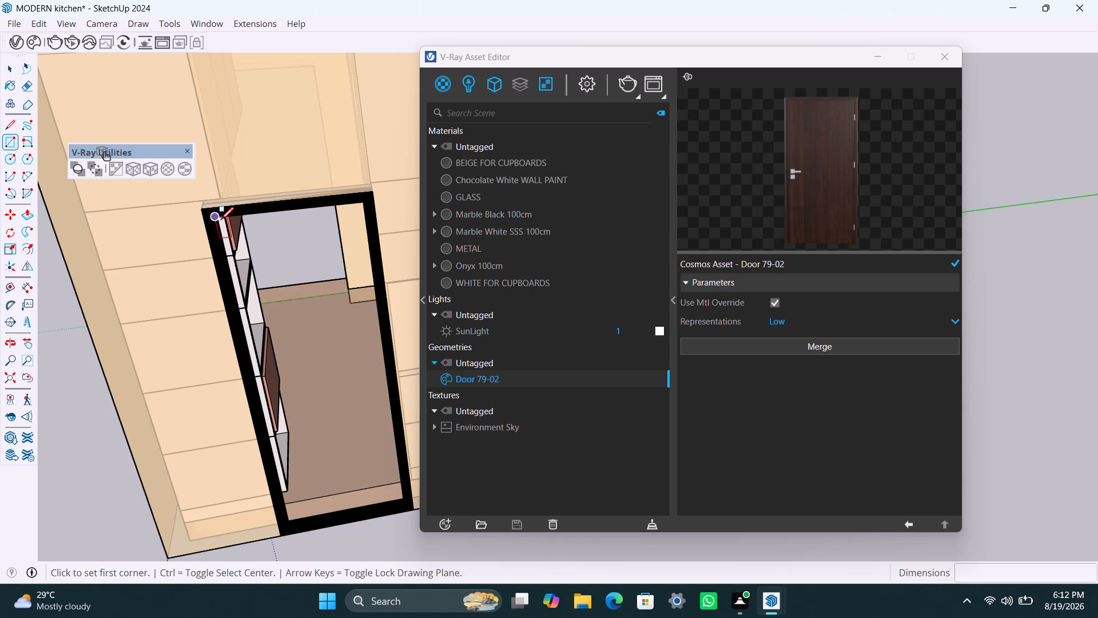
pyautogui.click(402, 499)
pyautogui.press('space')
# Group the new rectangle in the door frame and push/pull its face 18 mm to make a door panel.
pyautogui.doubleClick(363, 450)
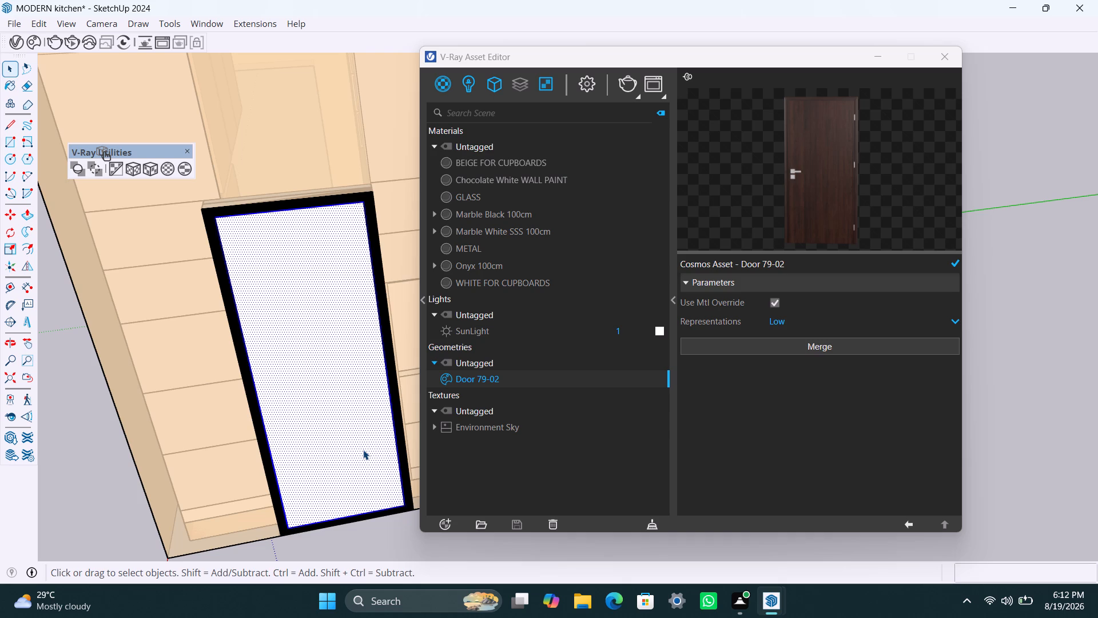
pyautogui.rightClick(363, 450)
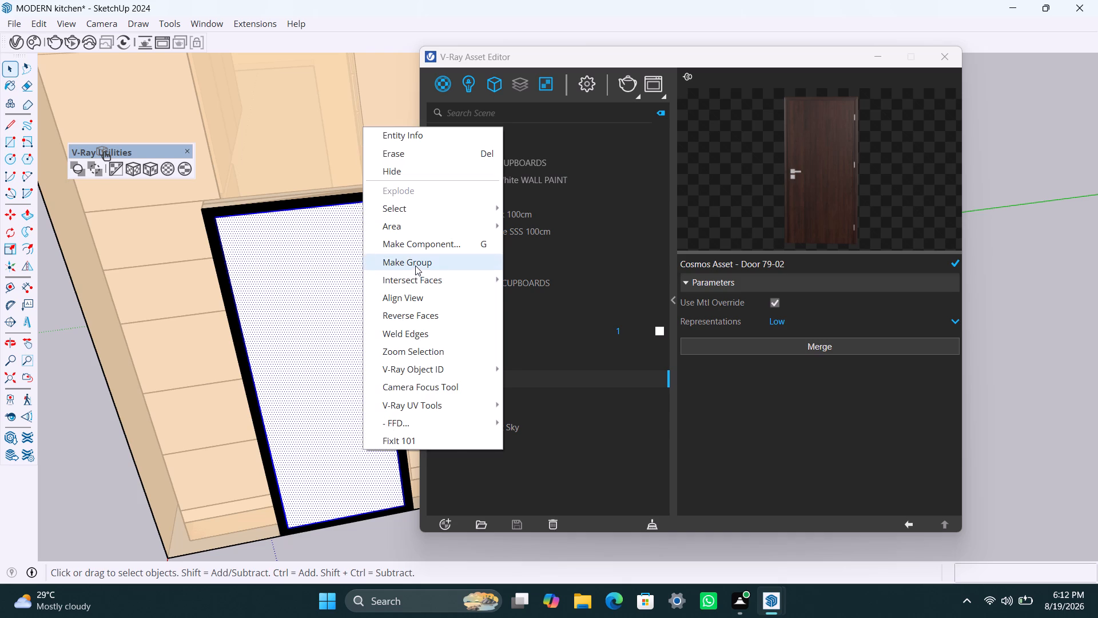
pyautogui.click(415, 266)
pyautogui.tripleClick(315, 368)
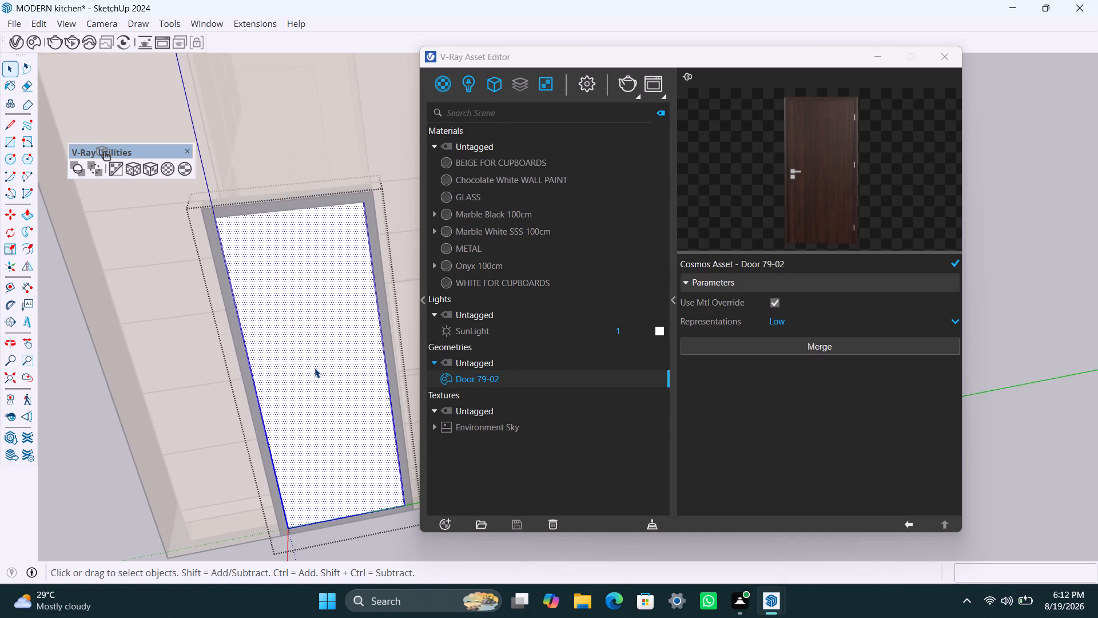
pyautogui.press('p')
pyautogui.click(315, 368)
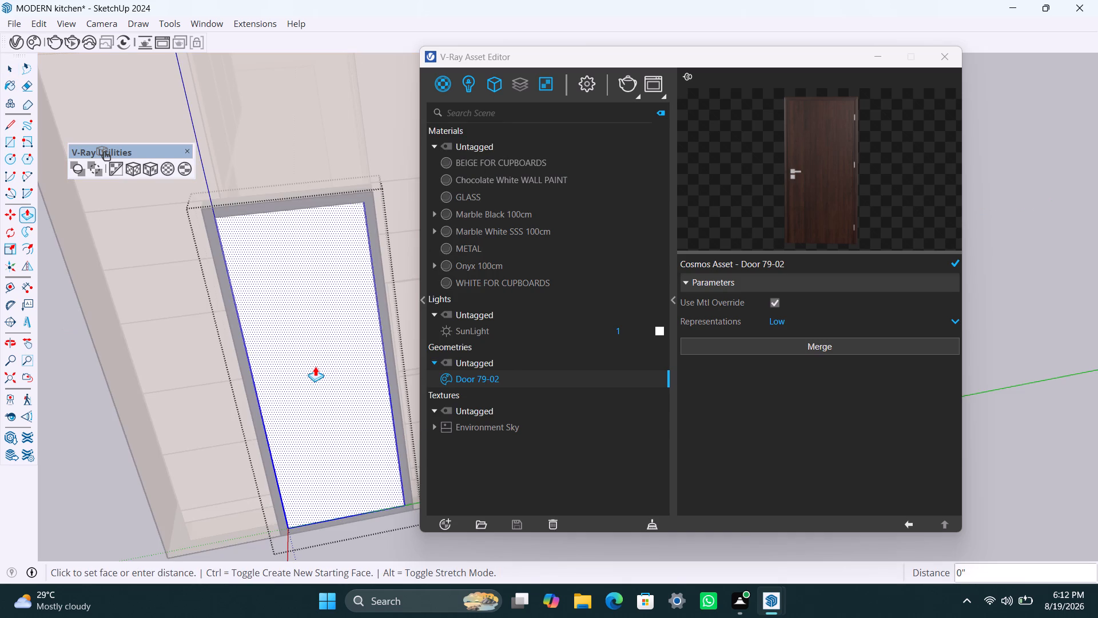
pyautogui.write('18mm')
pyautogui.press('Return')
pyautogui.press('space')
pyautogui.click(363, 543)
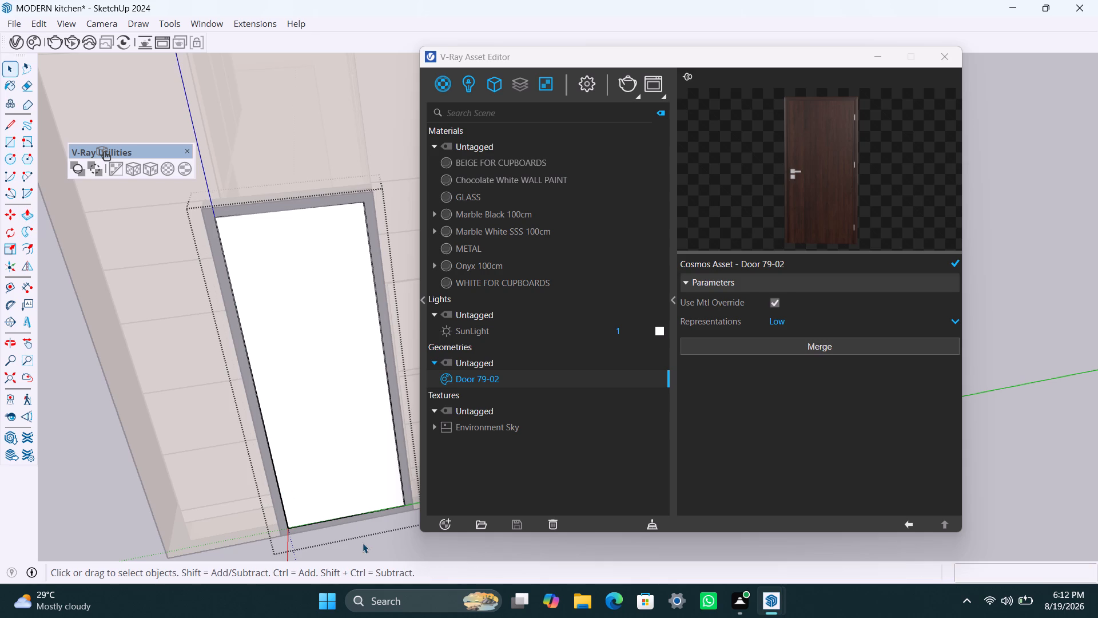
# Examine the kitchen from outside and above, going over the wall cupboards, worktops and base cabinets.
pyautogui.scroll(-10, 301, 470)
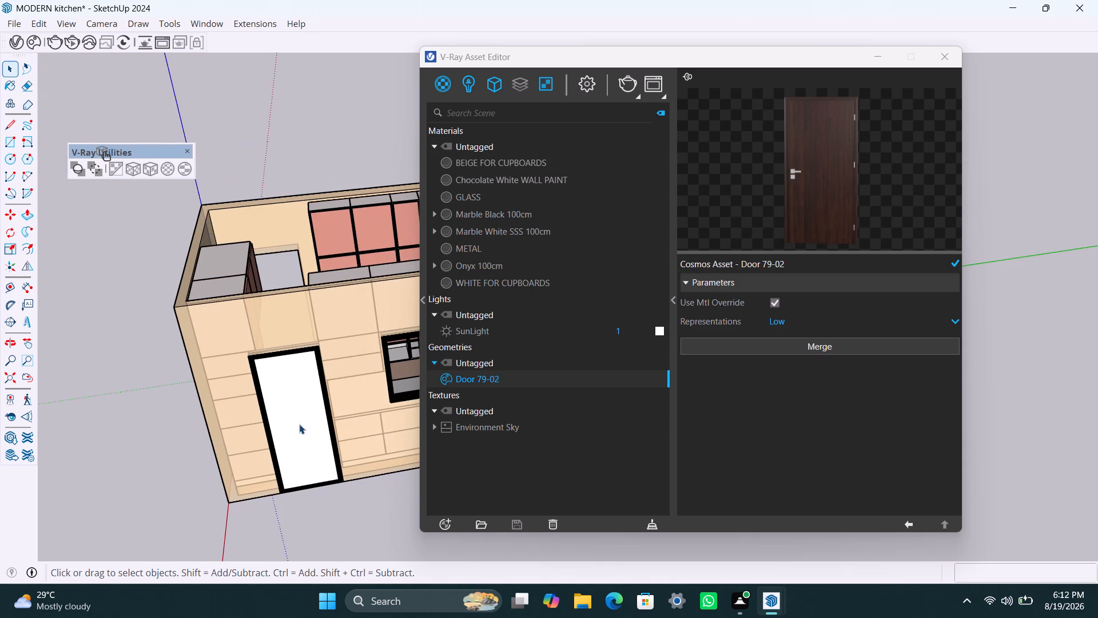
pyautogui.moveTo(235, 419); pyautogui.dragTo(471, 486, button='middle')
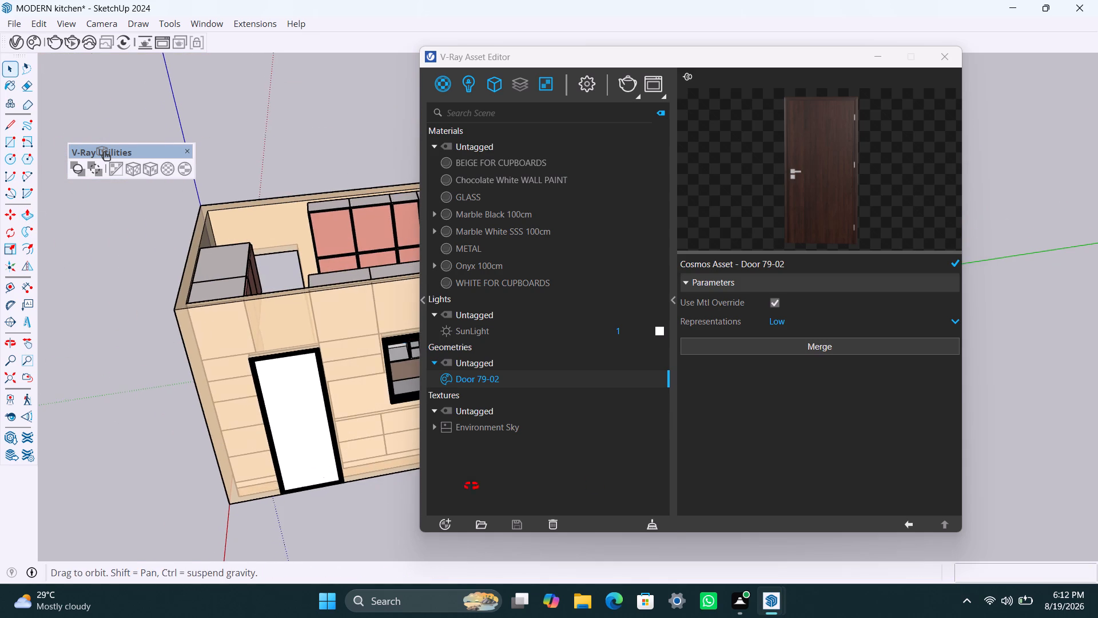
pyautogui.moveTo(471, 486); pyautogui.dragTo(627, 477, button='middle')
pyautogui.scroll(-19, 352, 455)
pyautogui.moveTo(263, 443); pyautogui.dragTo(508, 490, button='middle')
pyautogui.moveTo(317, 451); pyautogui.dragTo(125, 330, button='middle')
pyautogui.scroll(4, 209, 416)
pyautogui.moveTo(230, 463); pyautogui.dragTo(351, 470, button='middle')
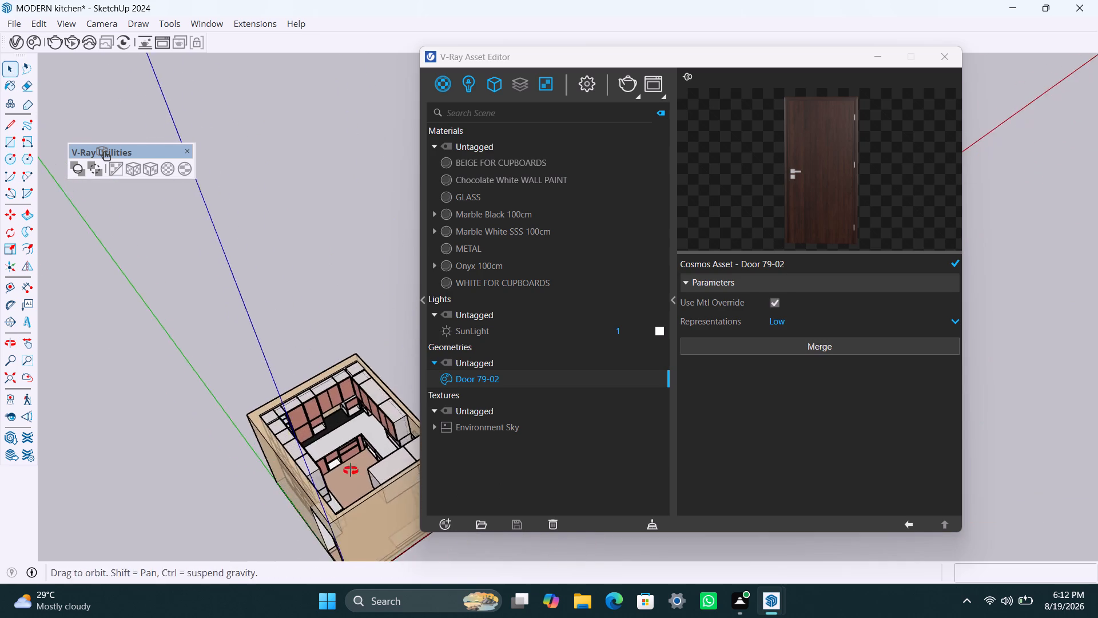
pyautogui.moveTo(351, 470); pyautogui.dragTo(358, 470, button='middle')
pyautogui.scroll(5, 293, 425)
pyautogui.moveTo(304, 451); pyautogui.dragTo(76, 318, button='middle')
pyautogui.scroll(3, 153, 401)
pyautogui.scroll(3, 250, 478)
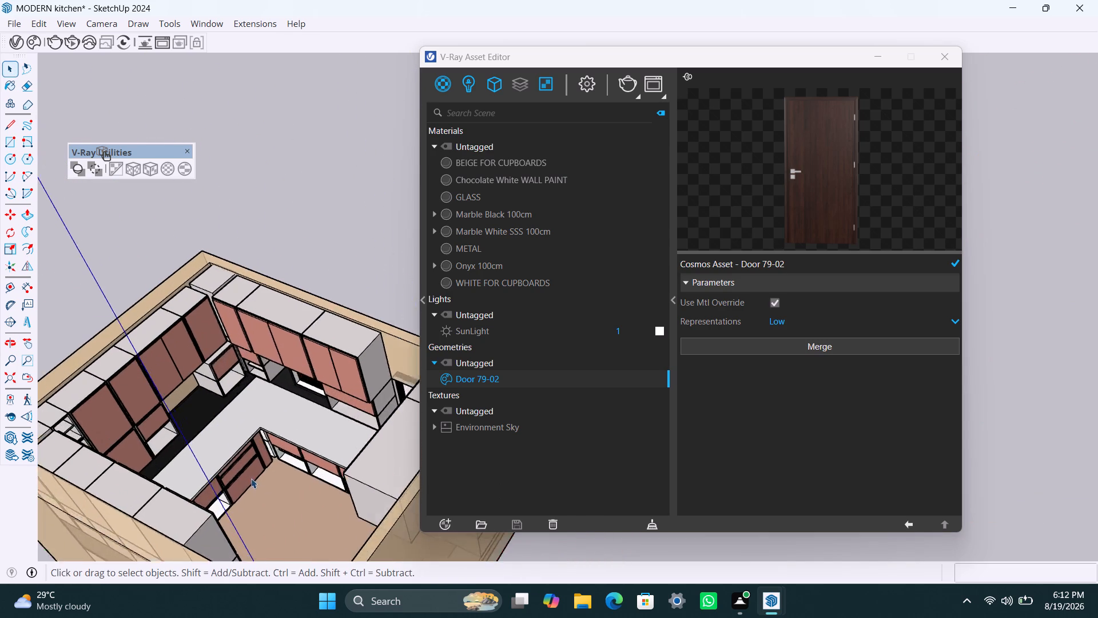
pyautogui.moveTo(252, 500); pyautogui.dragTo(125, 434, button='middle')
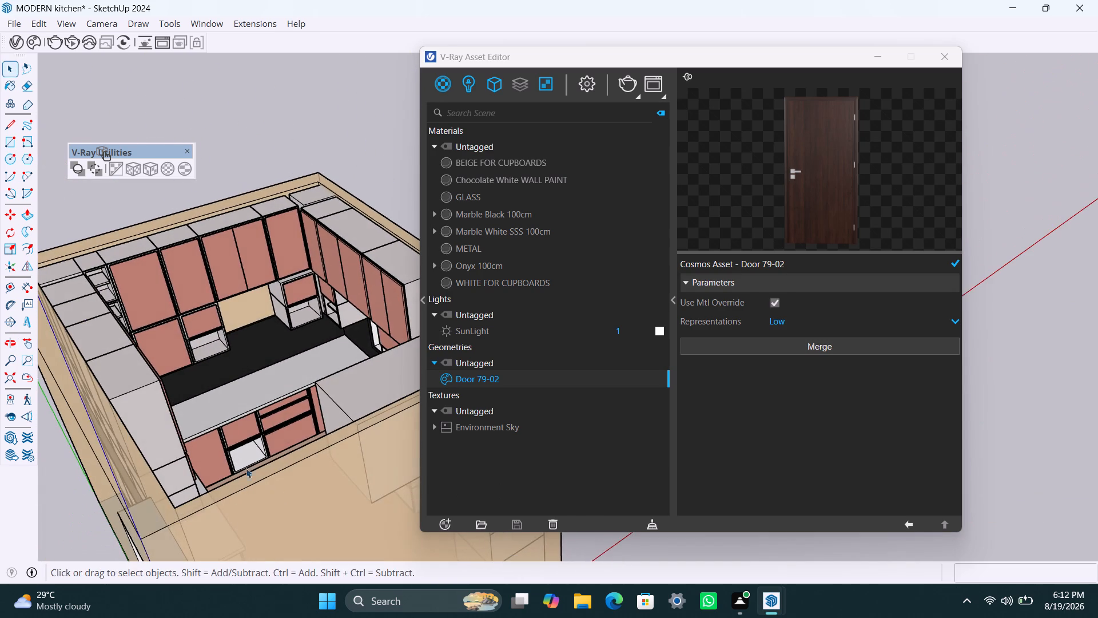
pyautogui.moveTo(239, 449); pyautogui.dragTo(259, 496, button='middle')
pyautogui.moveTo(253, 448); pyautogui.dragTo(415, 518, button='middle')
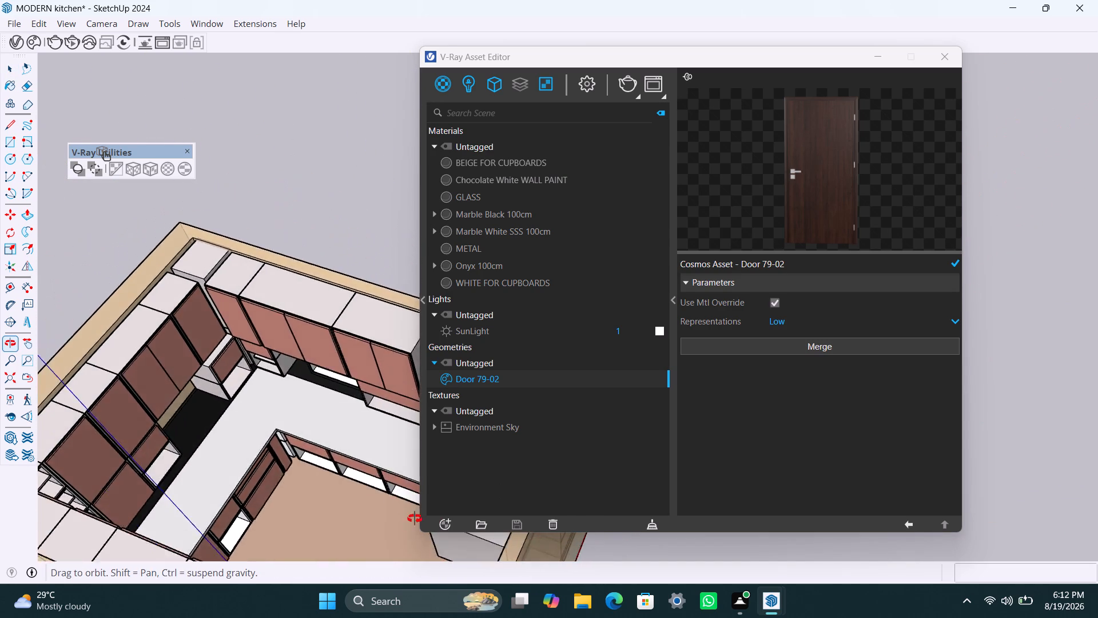
pyautogui.moveTo(415, 518); pyautogui.dragTo(458, 522, button='middle')
pyautogui.scroll(3, 269, 447)
pyautogui.moveTo(261, 446); pyautogui.dragTo(350, 458, button='middle')
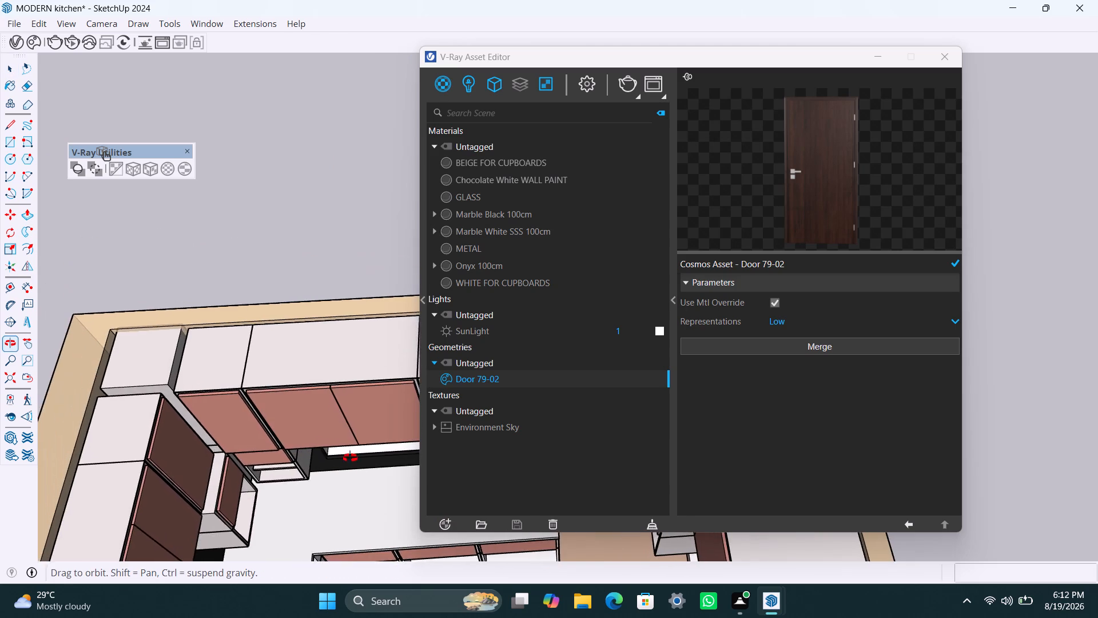
pyautogui.moveTo(350, 458); pyautogui.dragTo(402, 463, button='middle')
pyautogui.scroll(-4, 258, 448)
pyautogui.moveTo(287, 441); pyautogui.dragTo(131, 171, button='middle')
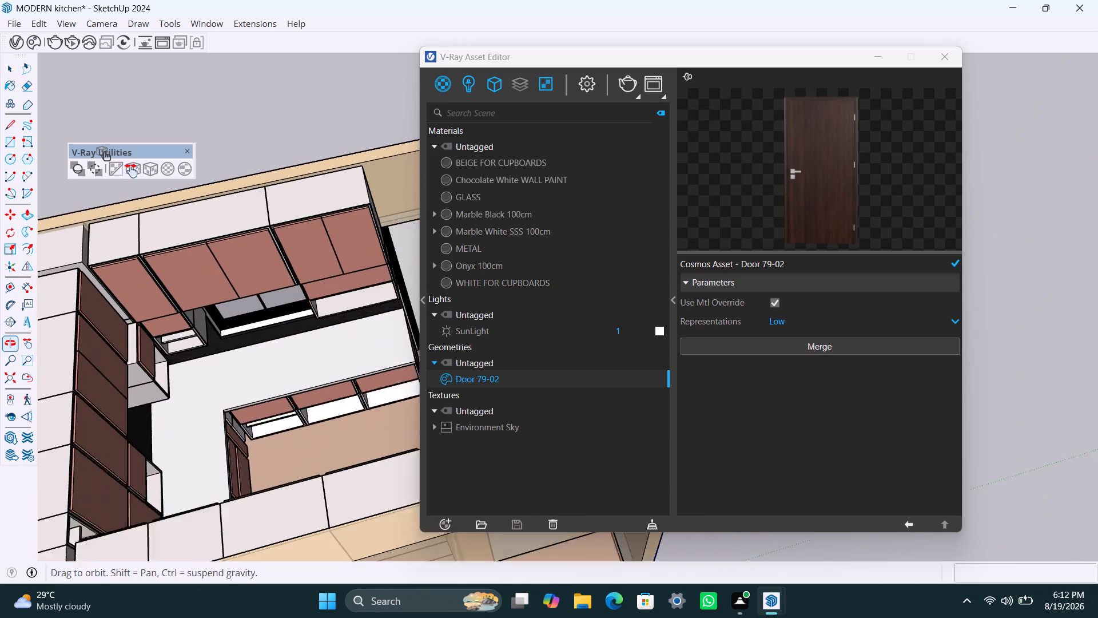
pyautogui.moveTo(131, 171); pyautogui.dragTo(130, 167, button='middle')
# Inspect the open compartments of the inner base cabinets up close, opening their group and leaving it with nothing selected.
pyautogui.scroll(9, 279, 385)
pyautogui.moveTo(275, 381); pyautogui.dragTo(301, 385, button='middle')
pyautogui.scroll(2, 284, 373)
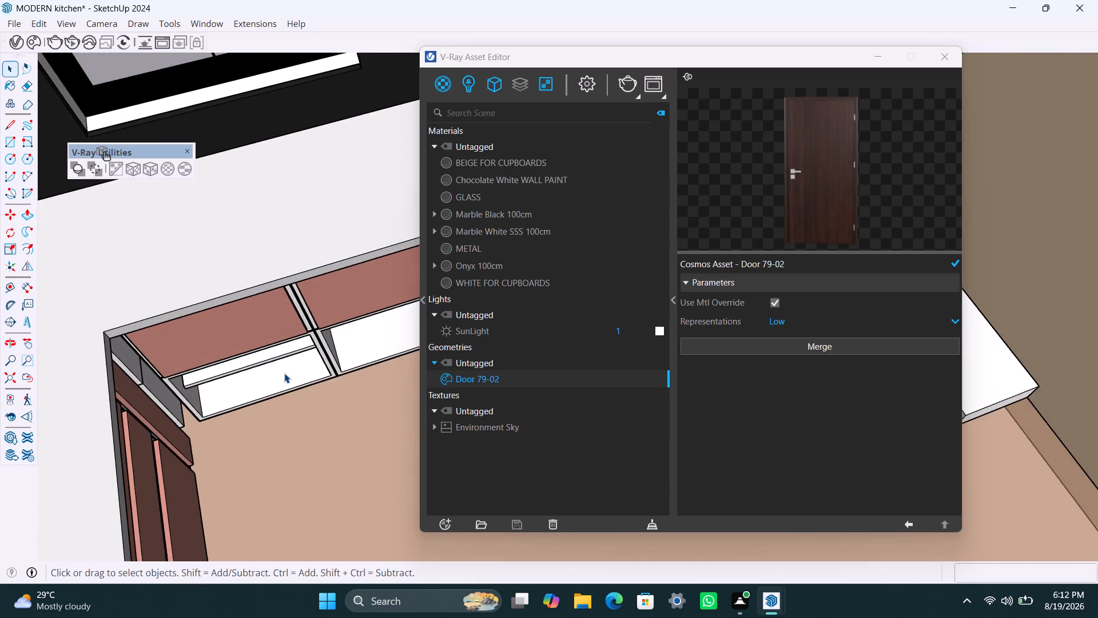
pyautogui.scroll(2, 284, 373)
pyautogui.moveTo(284, 375); pyautogui.dragTo(250, 351, button='middle')
pyautogui.click(261, 283)
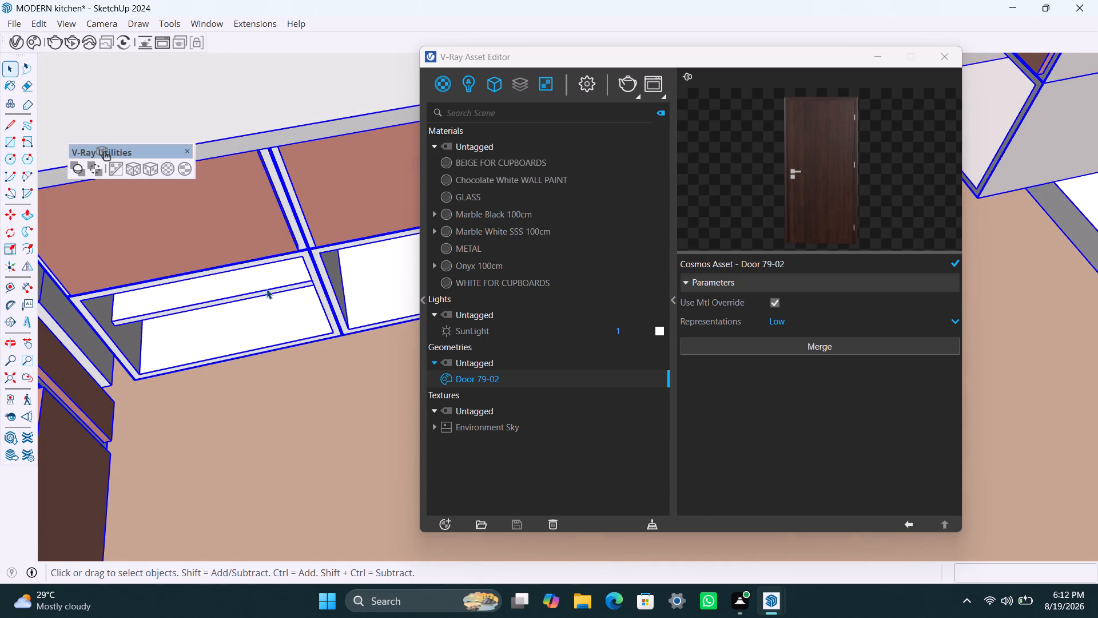
pyautogui.doubleClick(266, 289)
pyautogui.click(266, 290)
pyautogui.scroll(1, 277, 341)
pyautogui.moveTo(277, 341); pyautogui.dragTo(267, 311, button='middle')
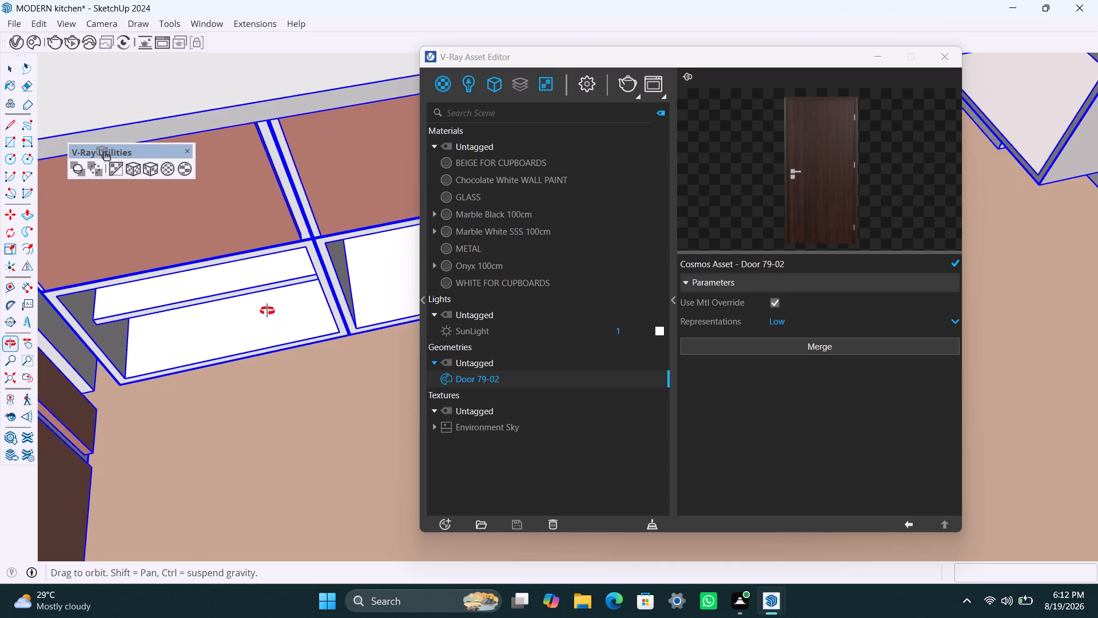
pyautogui.moveTo(267, 311); pyautogui.dragTo(246, 182, button='middle')
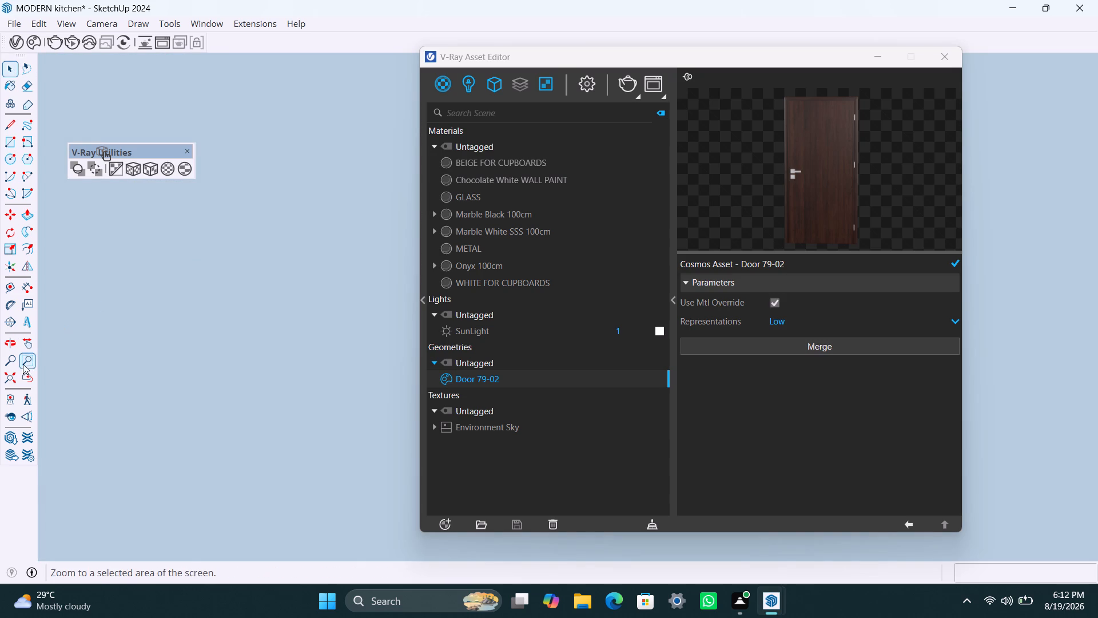
pyautogui.click(13, 370)
pyautogui.moveTo(319, 224); pyautogui.dragTo(261, 365, button='middle')
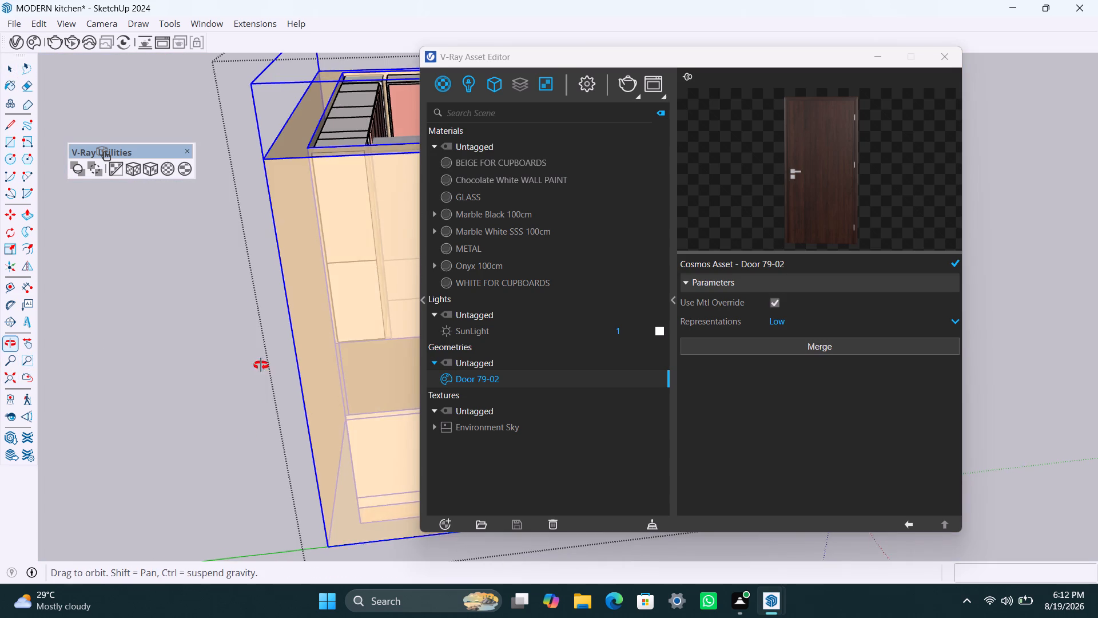
pyautogui.moveTo(261, 365); pyautogui.dragTo(246, 514, button='middle')
pyautogui.scroll(-5, 280, 297)
pyautogui.moveTo(290, 232); pyautogui.dragTo(123, 388, button='middle')
pyautogui.scroll(5, 242, 320)
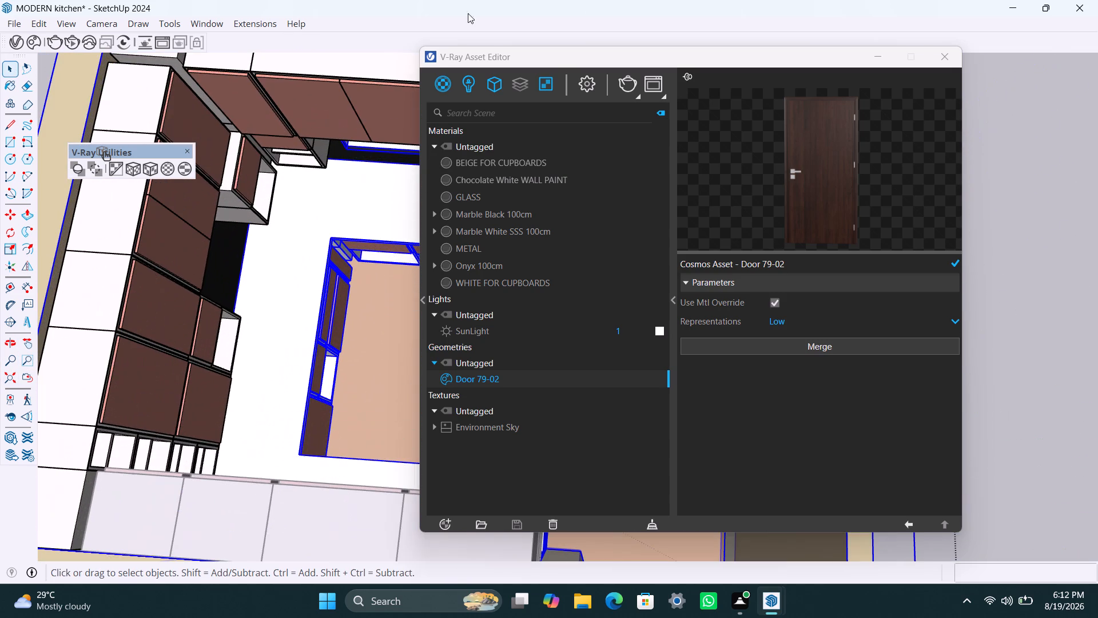
pyautogui.scroll(-4, 369, 360)
pyautogui.moveTo(342, 374); pyautogui.dragTo(248, 383, button='middle')
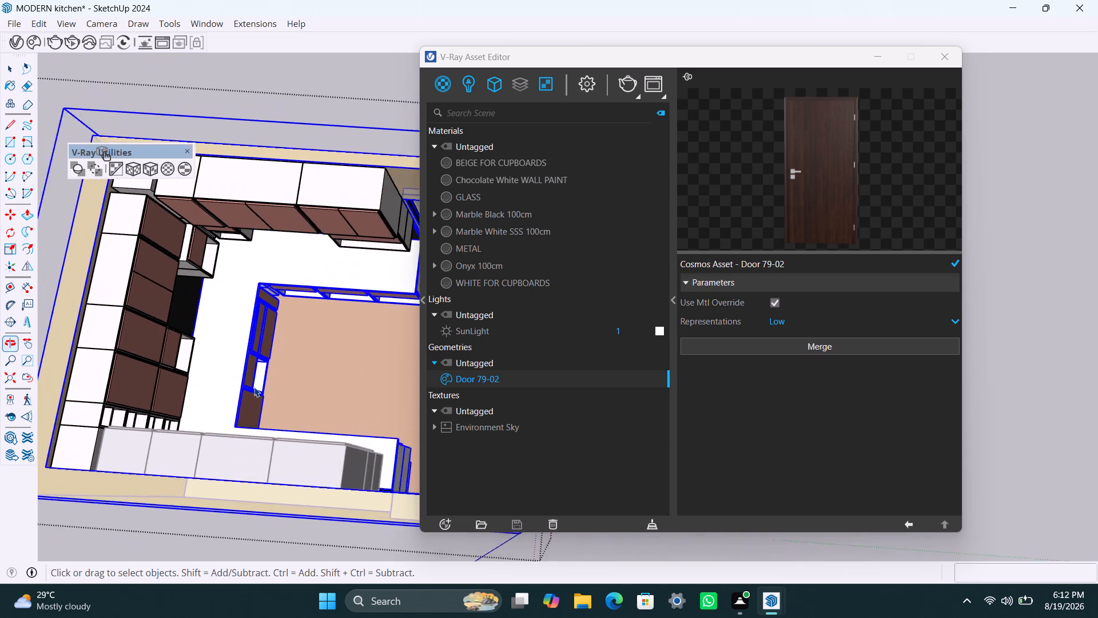
pyautogui.scroll(2, 256, 385)
pyautogui.moveTo(261, 384); pyautogui.dragTo(385, 401, button='middle')
pyautogui.click(311, 72)
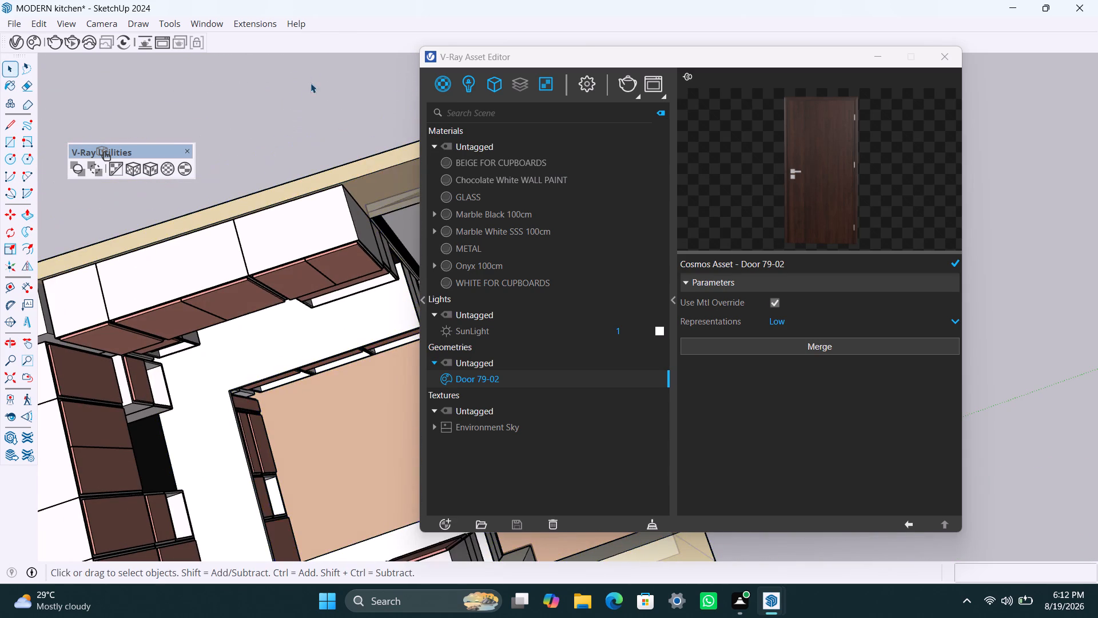
# Draw an upright handle rectangle about 4 15/16" by 1 3/16" on the white door panel, near the edge beside the wall cupboards.
pyautogui.scroll(-5, 287, 404)
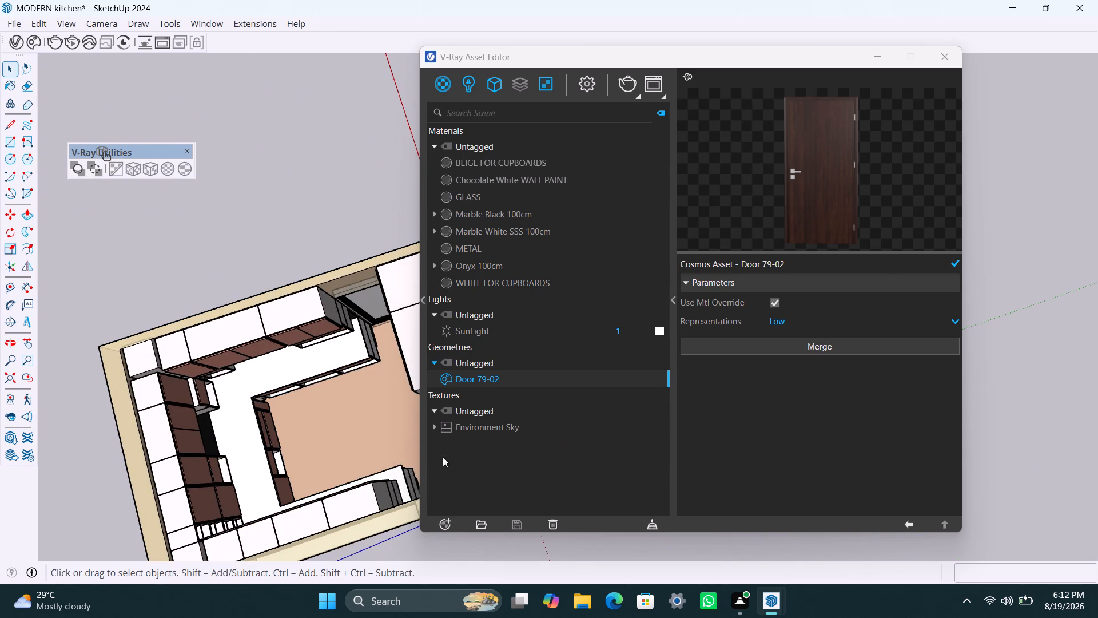
pyautogui.moveTo(387, 451); pyautogui.dragTo(341, 447, button='middle')
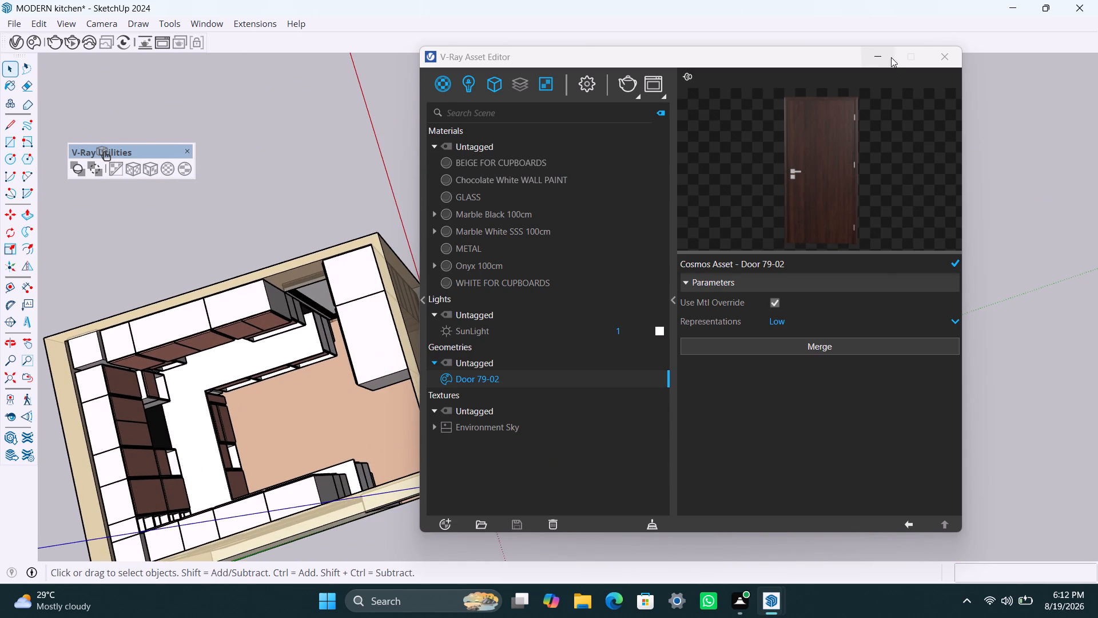
pyautogui.click(875, 55)
pyautogui.scroll(3, 713, 223)
pyautogui.moveTo(652, 279); pyautogui.dragTo(806, 274, button='middle')
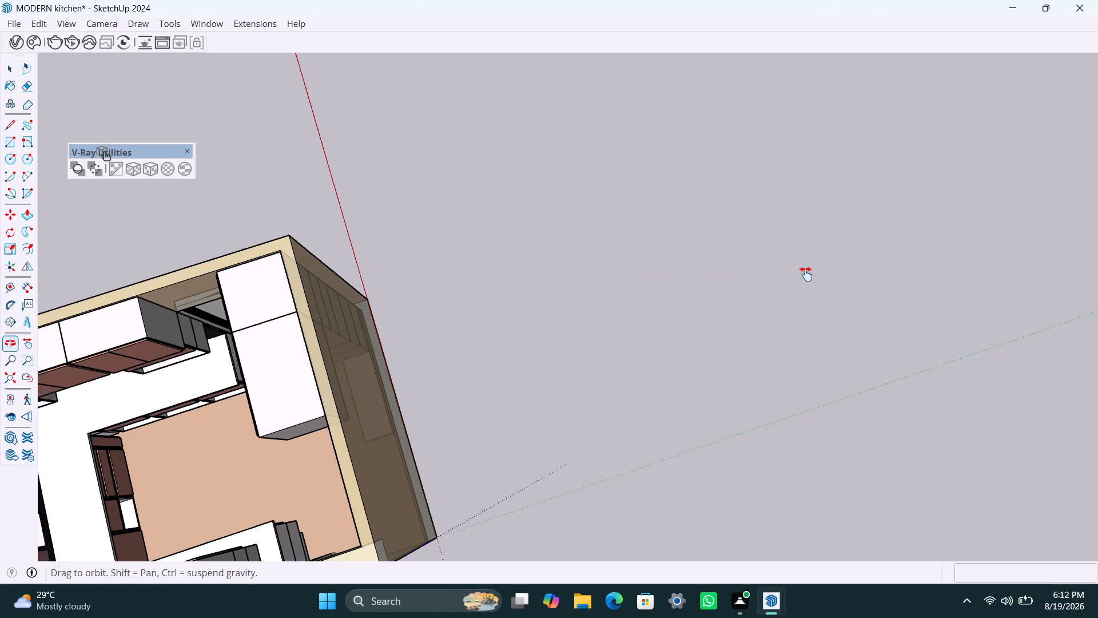
pyautogui.moveTo(806, 274); pyautogui.dragTo(984, 252, button='middle')
pyautogui.scroll(3, 449, 459)
pyautogui.moveTo(490, 503); pyautogui.dragTo(438, 331, button='middle')
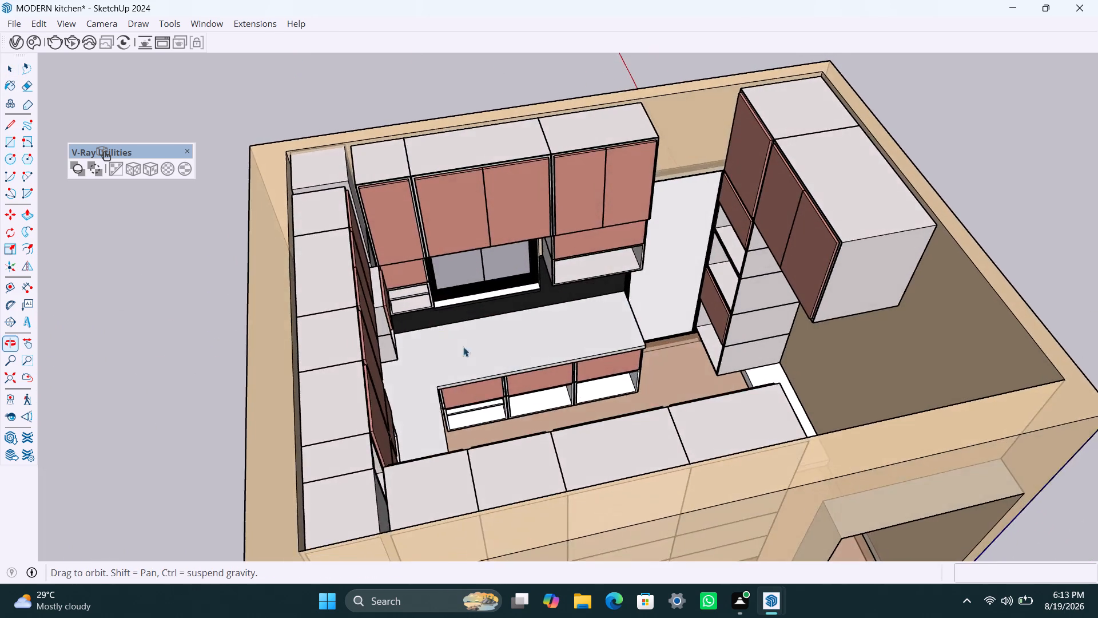
pyautogui.scroll(3, 751, 359)
pyautogui.moveTo(711, 366); pyautogui.dragTo(609, 373, button='middle')
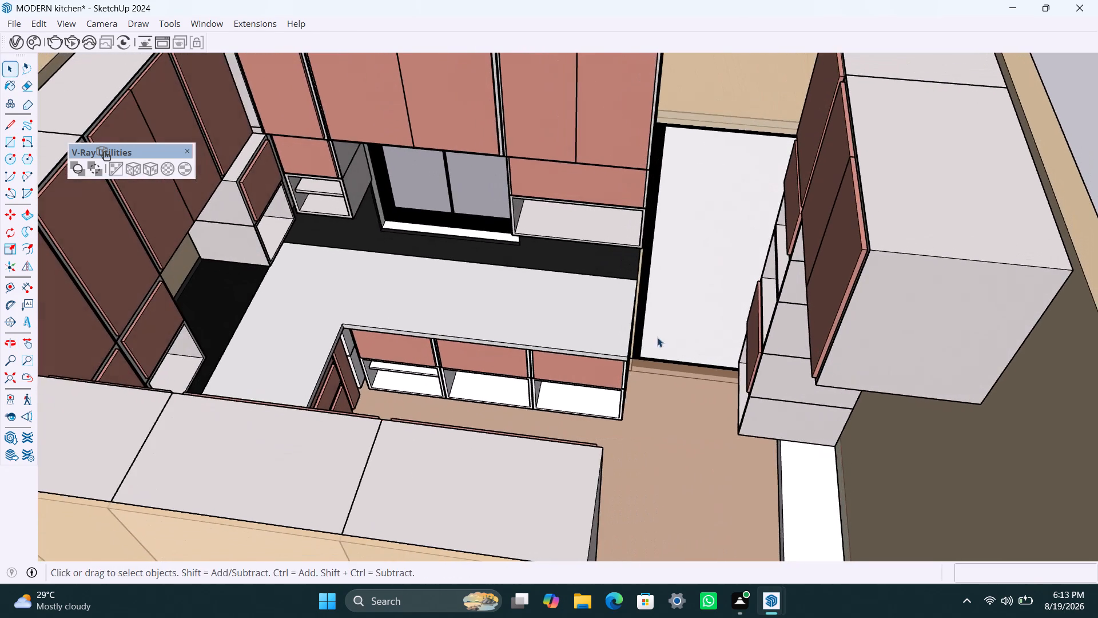
pyautogui.scroll(-3, 657, 337)
pyautogui.keyDown('shift'); pyautogui.moveTo(660, 326); pyautogui.dragTo(628, 360, button='middle'); pyautogui.keyUp('shift')
pyautogui.scroll(2, 640, 336)
pyautogui.moveTo(638, 331); pyautogui.dragTo(686, 239, button='middle')
pyautogui.scroll(2, 665, 278)
pyautogui.keyDown('shift'); pyautogui.moveTo(615, 347); pyautogui.dragTo(582, 363, button='middle'); pyautogui.keyUp('shift')
pyautogui.scroll(5, 582, 367)
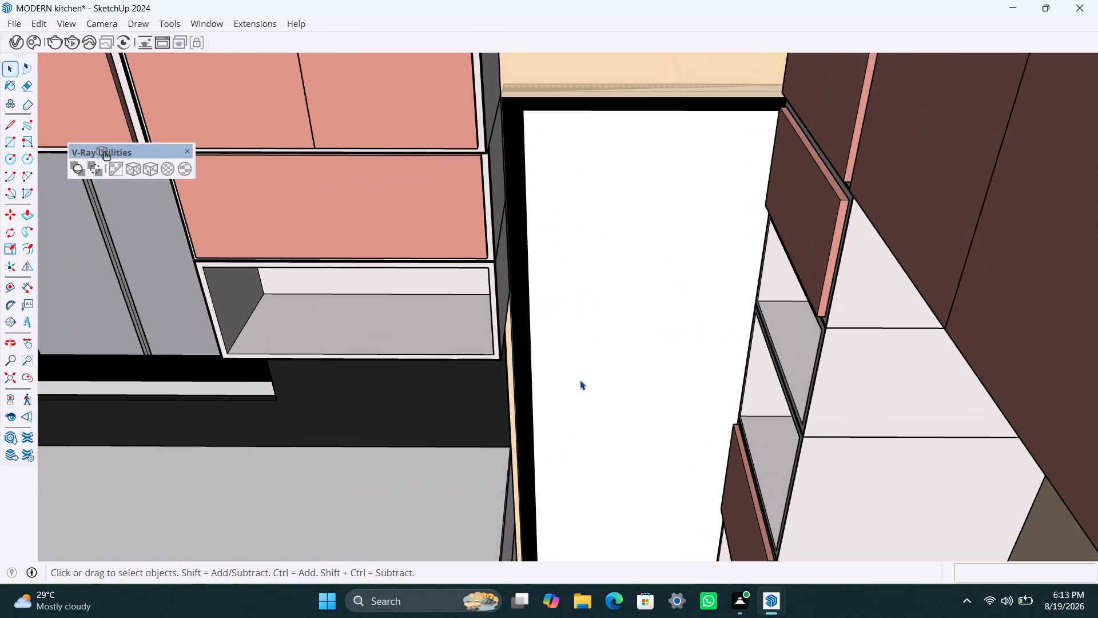
pyautogui.press('r')
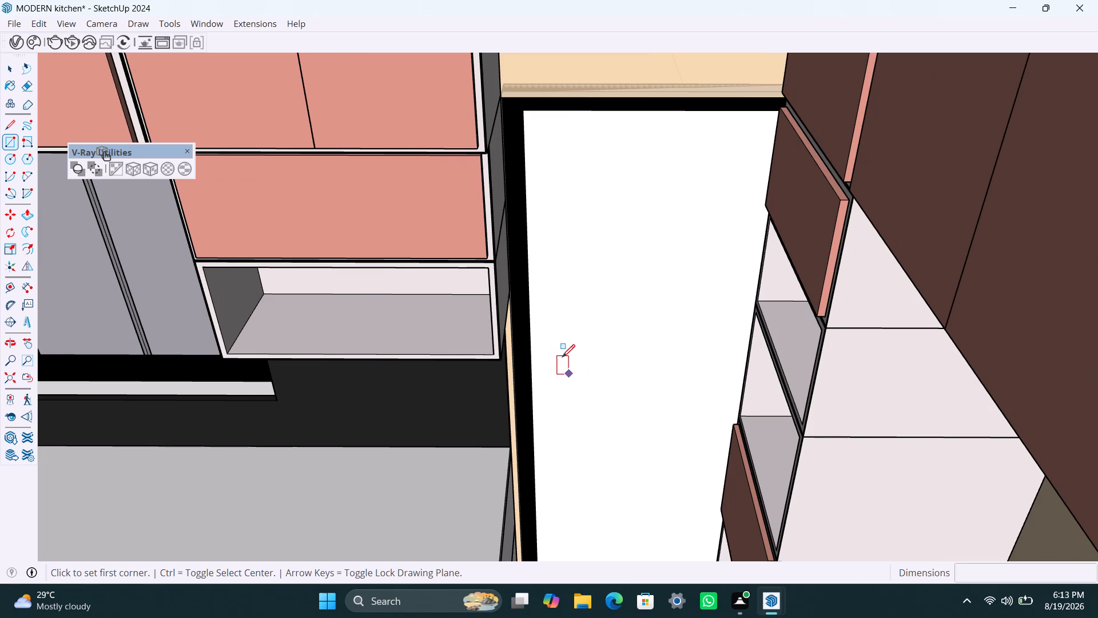
pyautogui.click(556, 371)
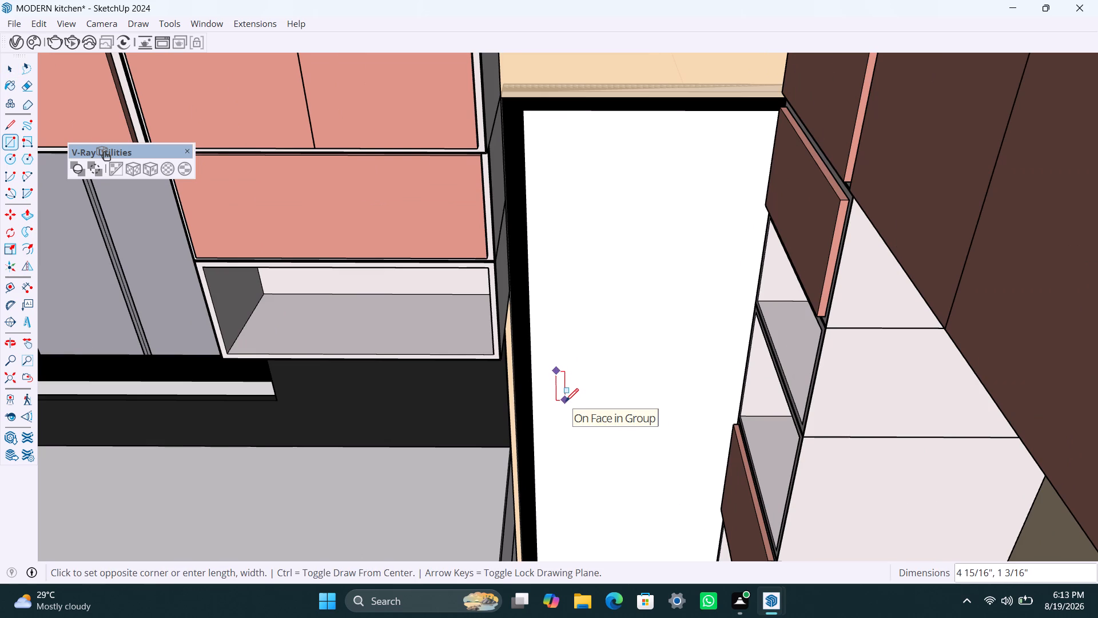
pyautogui.click(566, 401)
# Group the small handle rectangle and push/pull its face about 3/8" out from the door panel.
pyautogui.press('space')
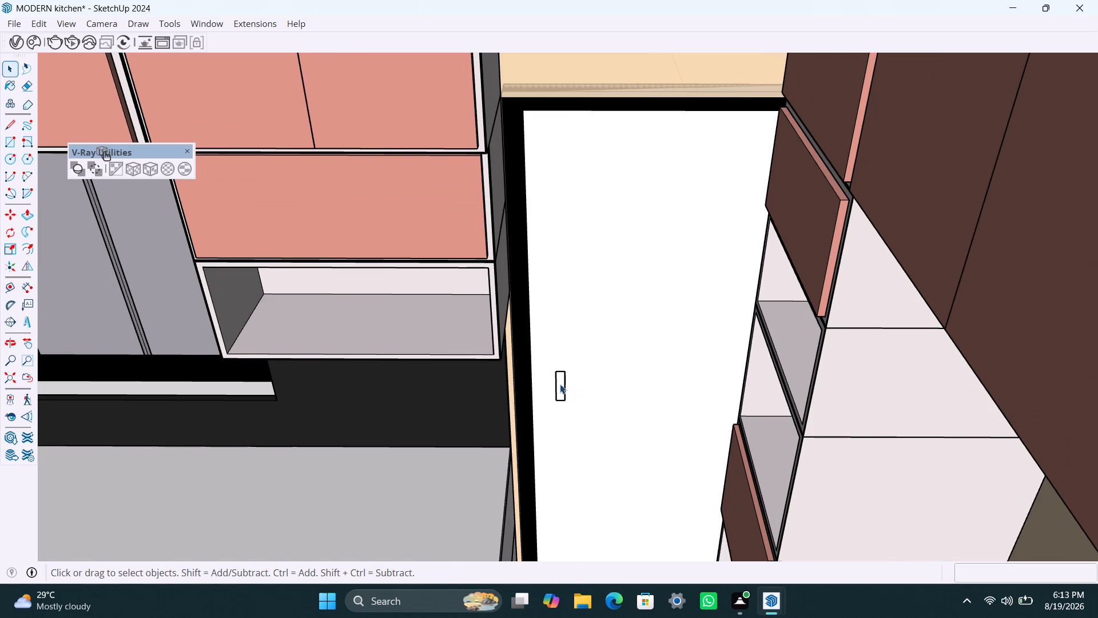
pyautogui.tripleClick(560, 384)
pyautogui.rightClick(559, 383)
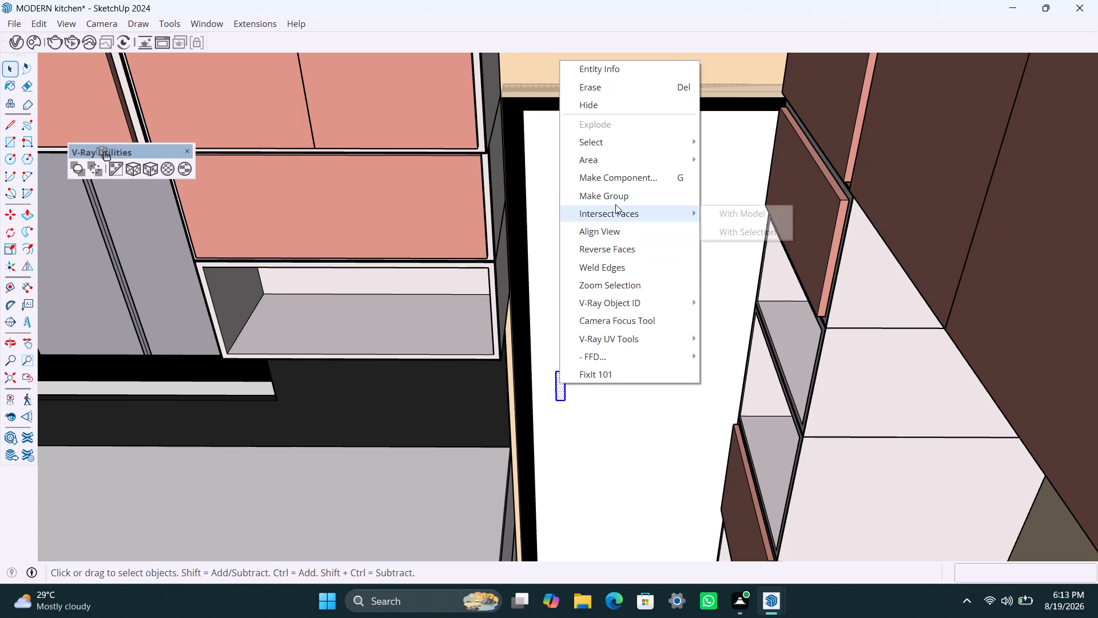
pyautogui.click(617, 201)
pyautogui.tripleClick(563, 382)
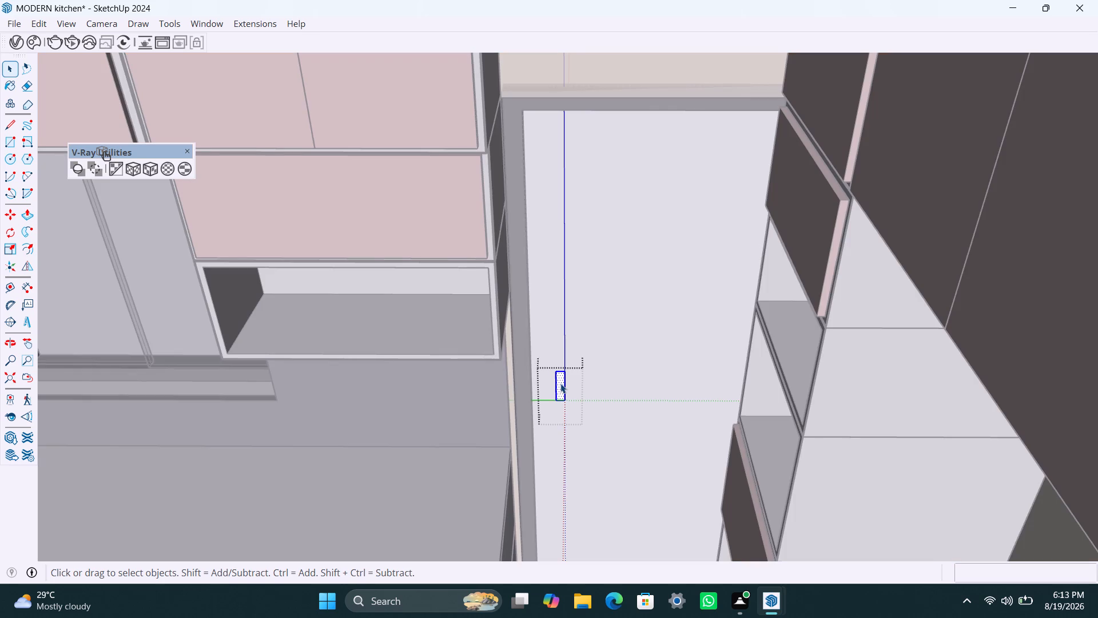
pyautogui.press('p')
pyautogui.click(560, 383)
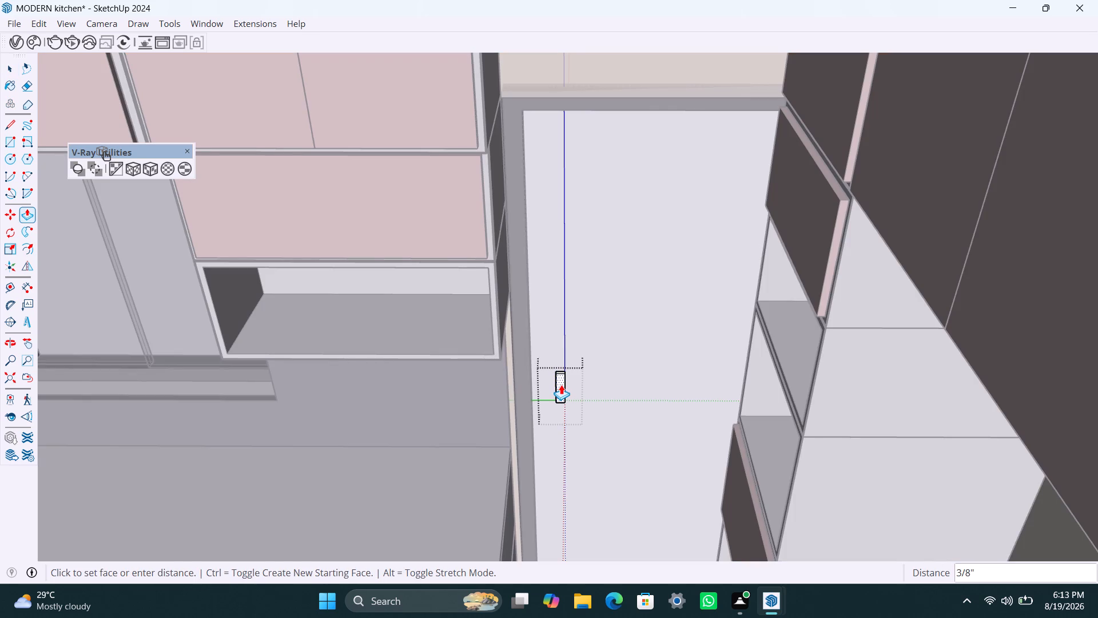
pyautogui.click(561, 385)
pyautogui.press('space')
pyautogui.click(620, 370)
# Inspect the door panel by opening its group and selecting its geometry, leaving it with nothing selected.
pyautogui.scroll(-8, 606, 383)
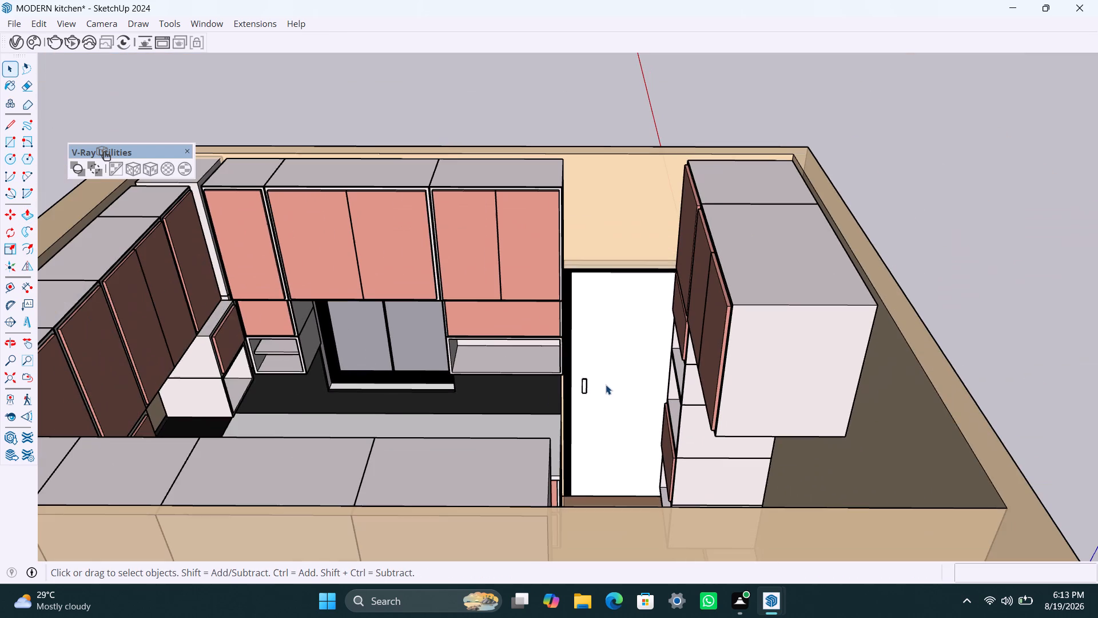
pyautogui.click(964, 226)
pyautogui.click(654, 312)
pyautogui.doubleClick(653, 311)
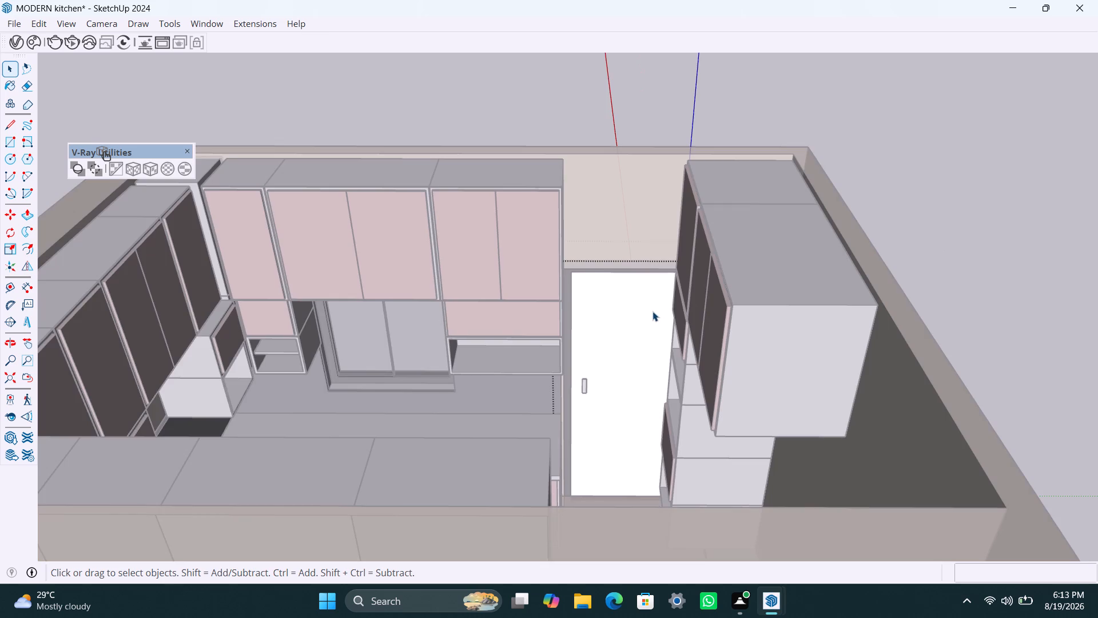
pyautogui.click(653, 311)
pyautogui.tripleClick(653, 311)
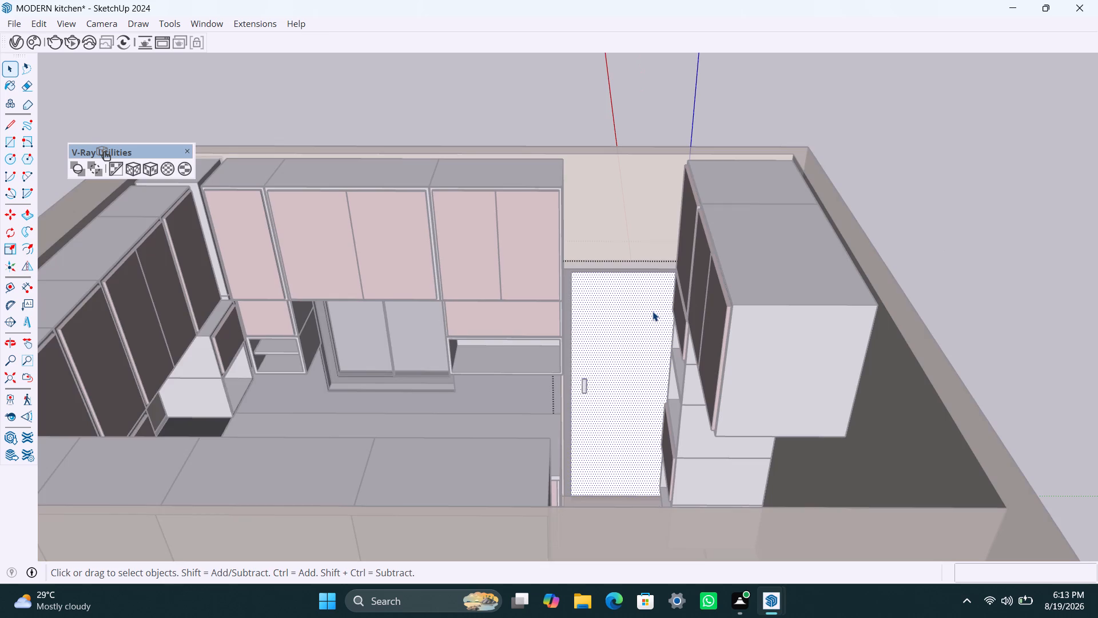
pyautogui.click(942, 249)
pyautogui.scroll(-6, 724, 365)
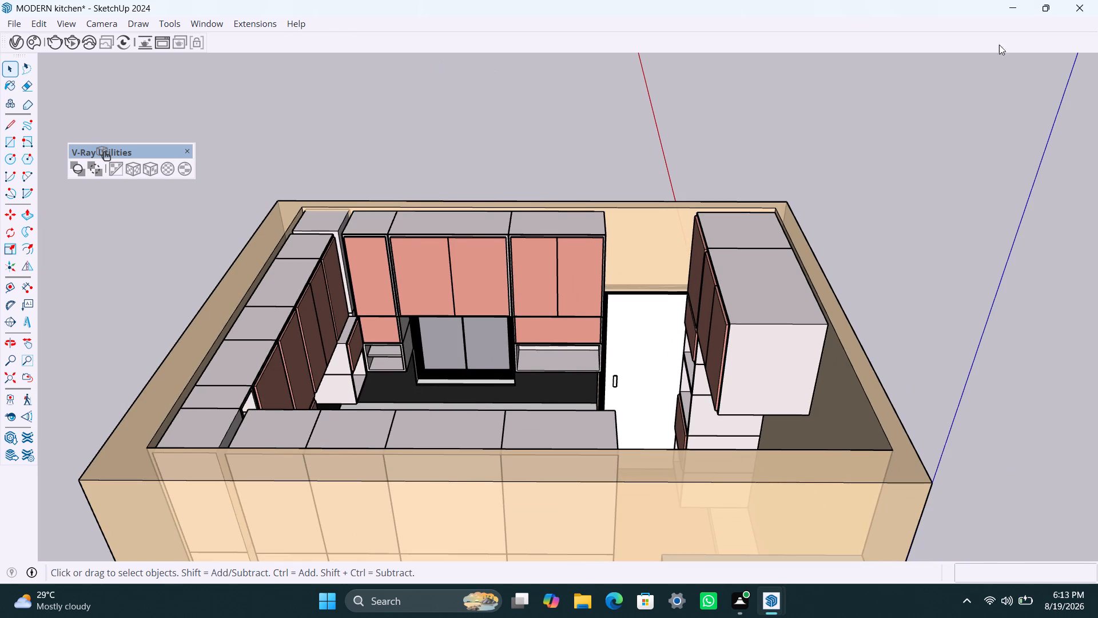
pyautogui.keyDown('shift'); pyautogui.moveTo(854, 213); pyautogui.dragTo(745, 209, button='middle'); pyautogui.keyUp('shift')
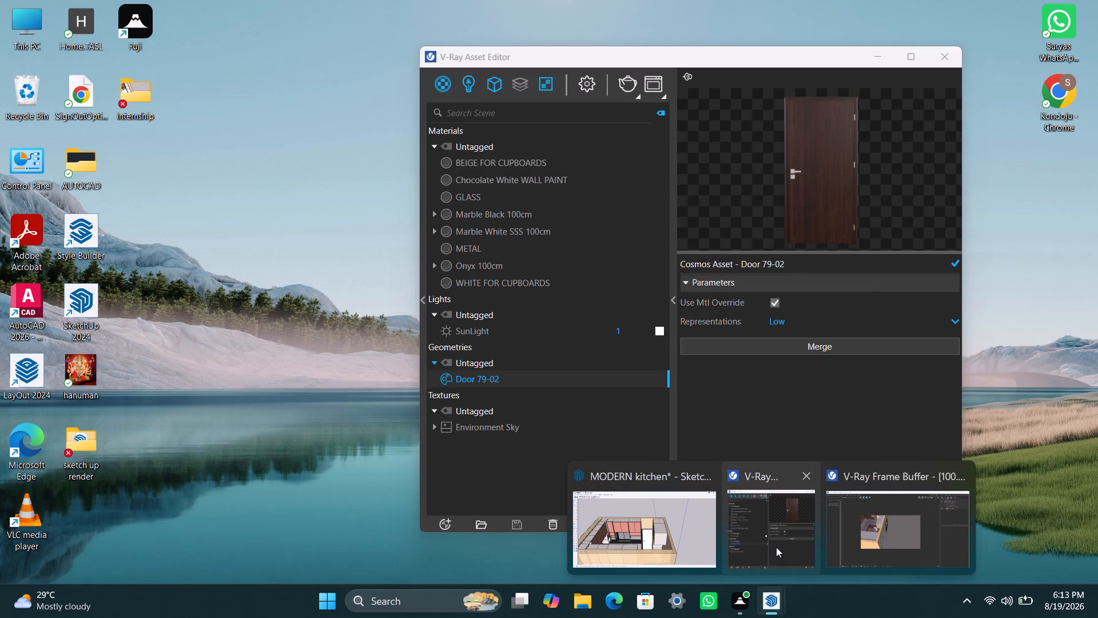
# Review the WHITE FOR CUPBOARDS and METAL materials in the V-Ray Asset Editor, leaving the editor minimized.
pyautogui.click(776, 547)
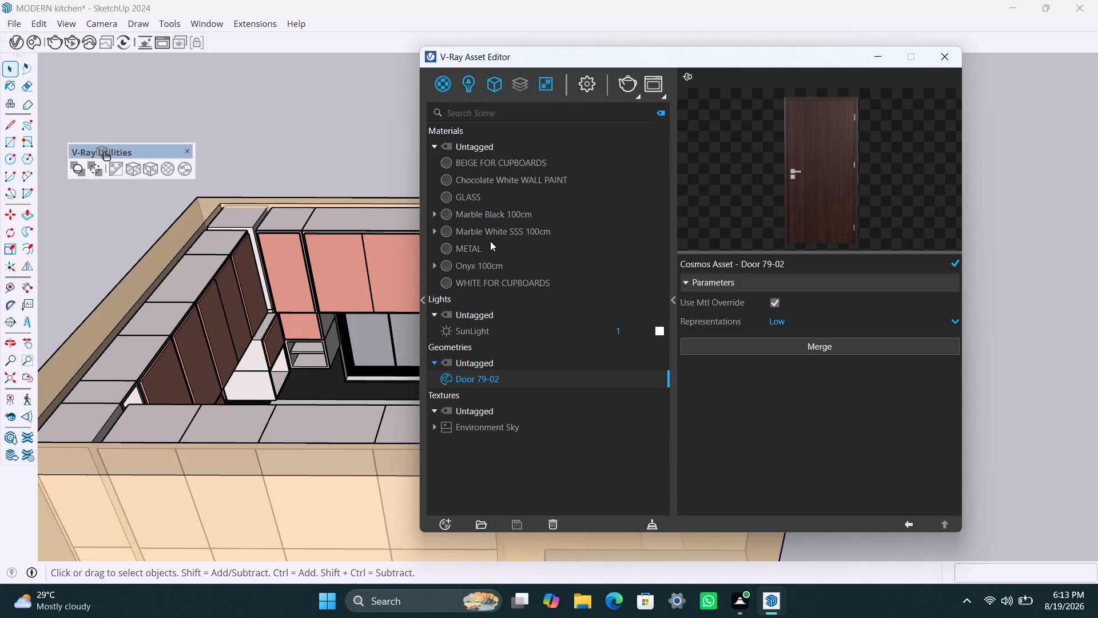
pyautogui.click(495, 284)
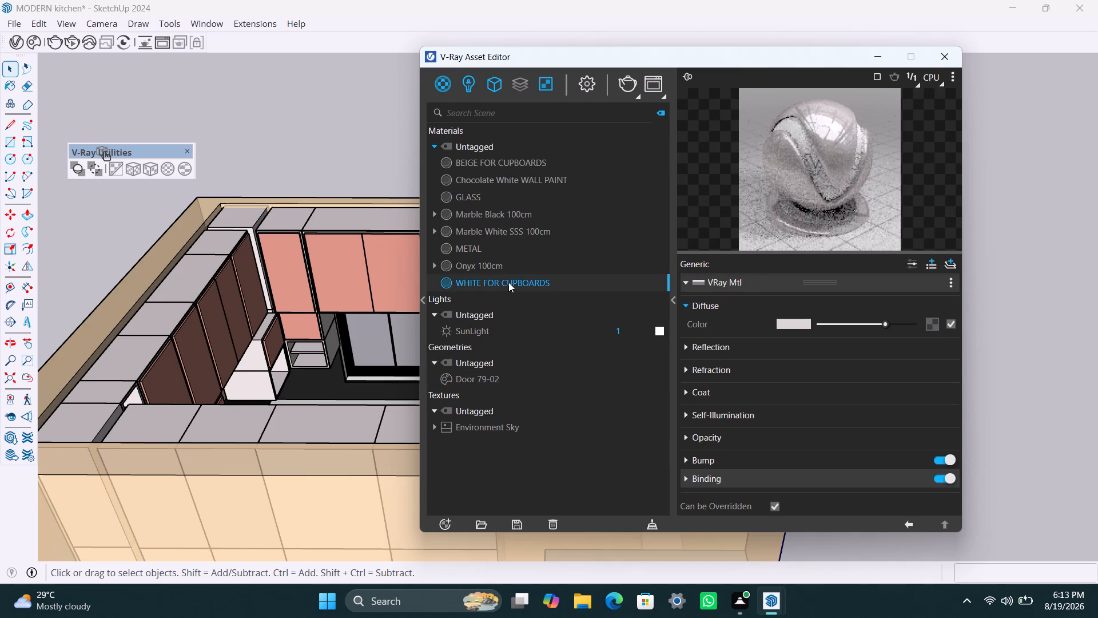
pyautogui.rightClick(508, 282)
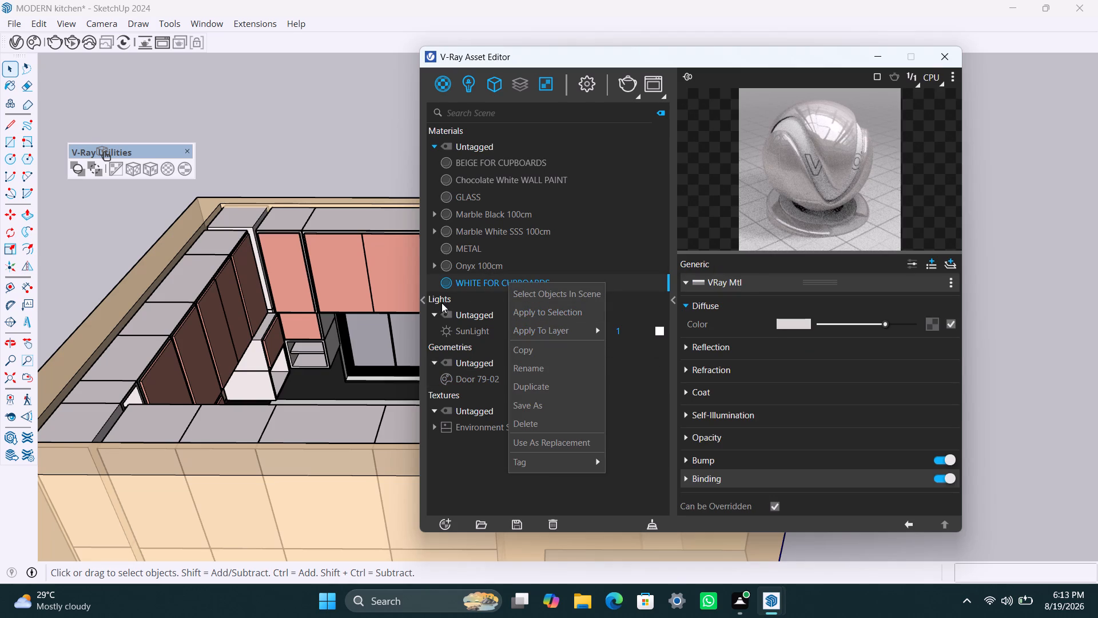
pyautogui.click(595, 249)
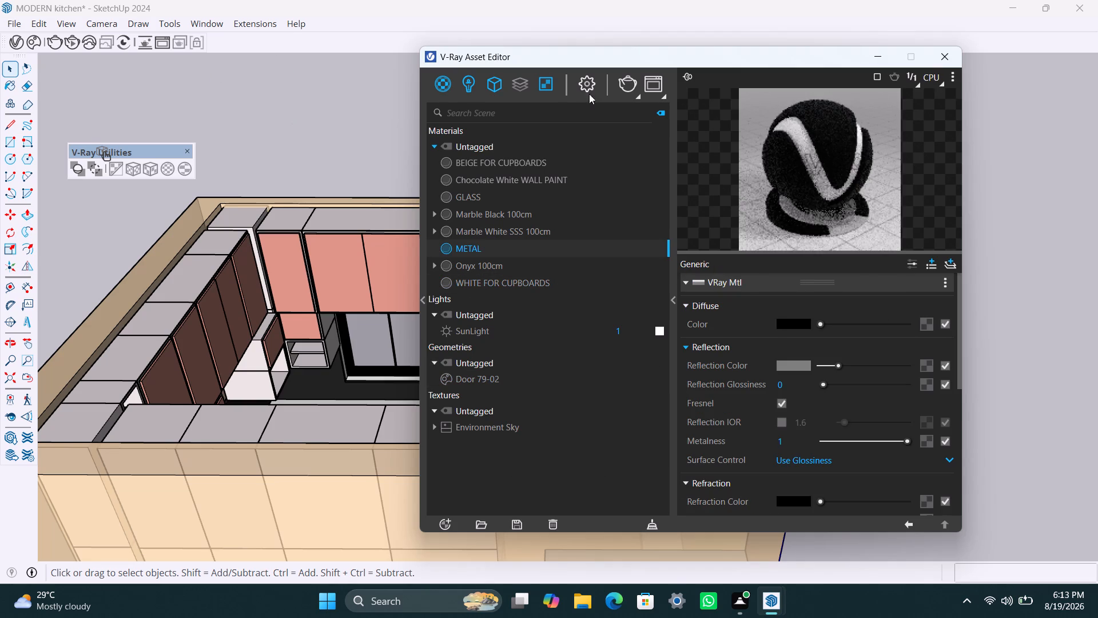
pyautogui.click(879, 53)
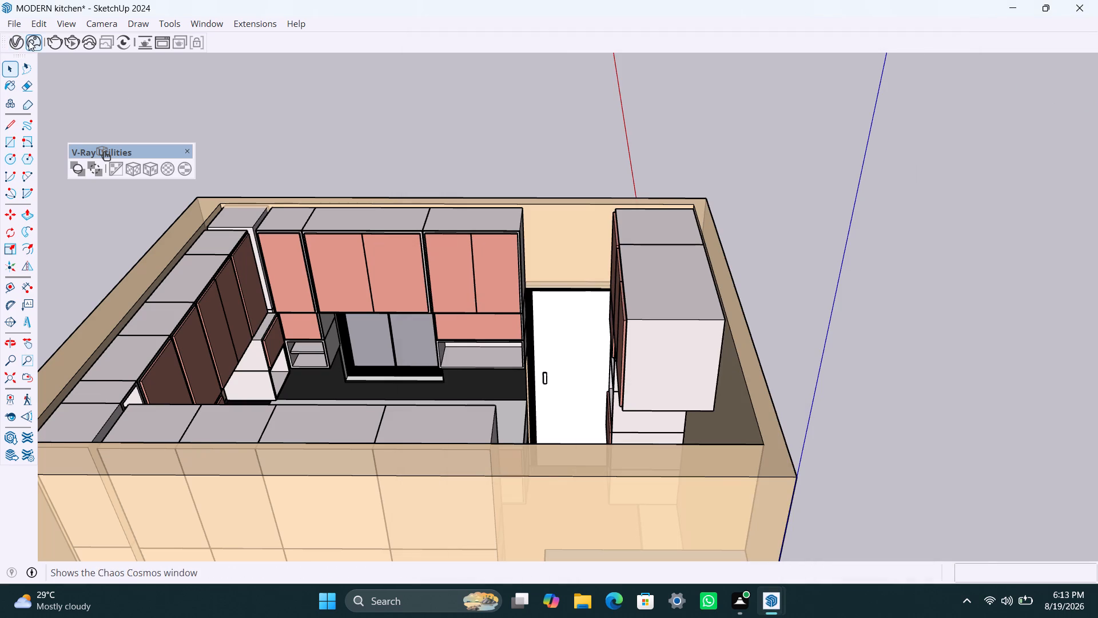
# Open the Chaos Cosmos Browser and show its online assets.
pyautogui.click(35, 40)
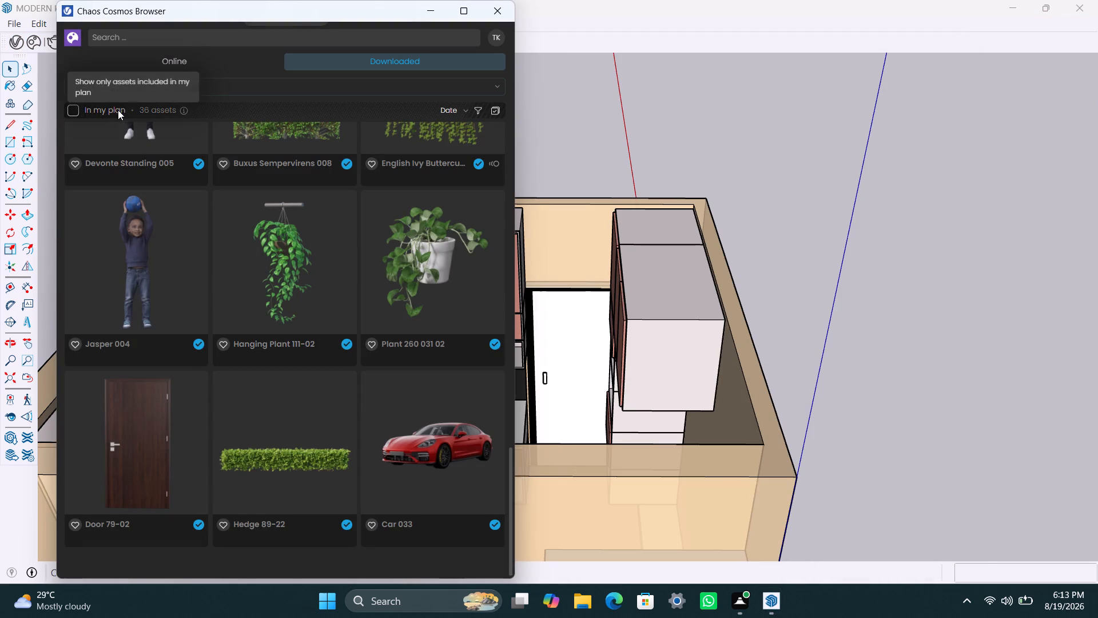
pyautogui.click(206, 58)
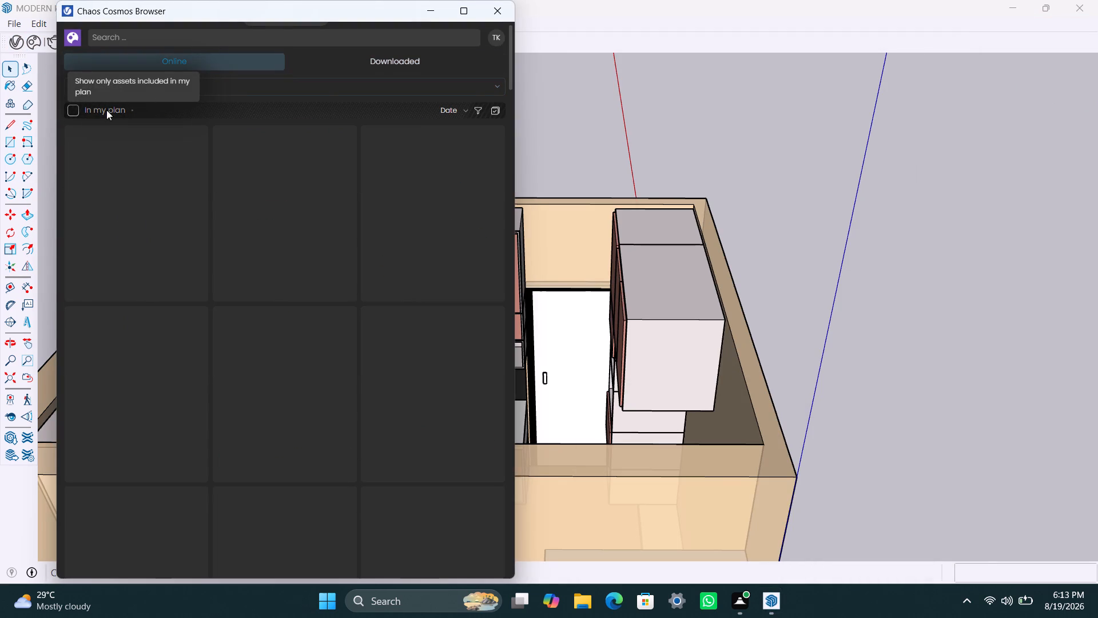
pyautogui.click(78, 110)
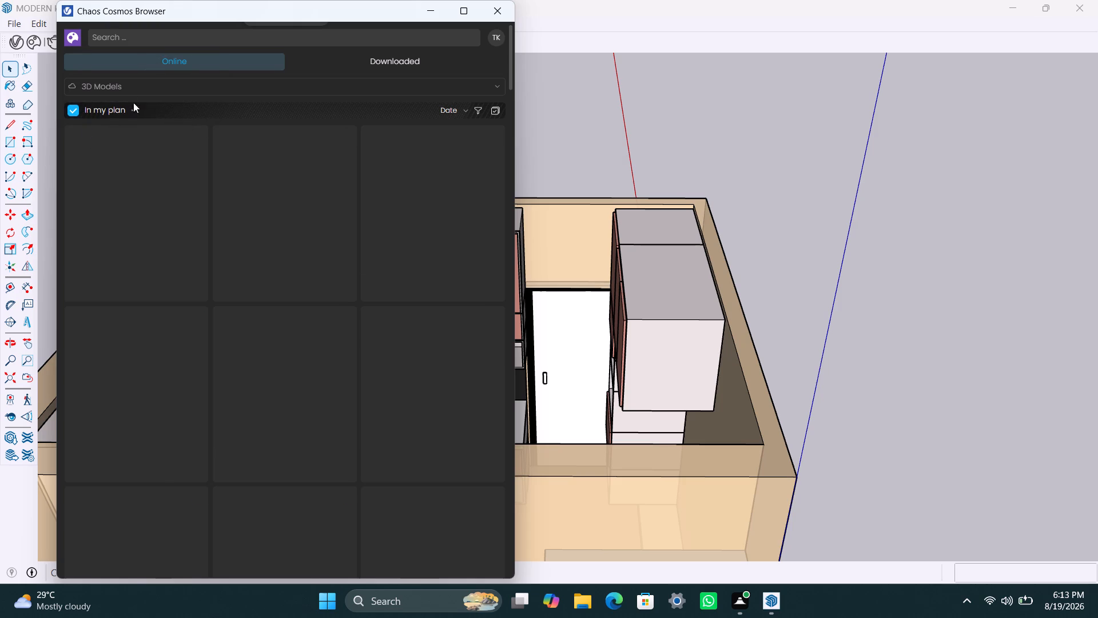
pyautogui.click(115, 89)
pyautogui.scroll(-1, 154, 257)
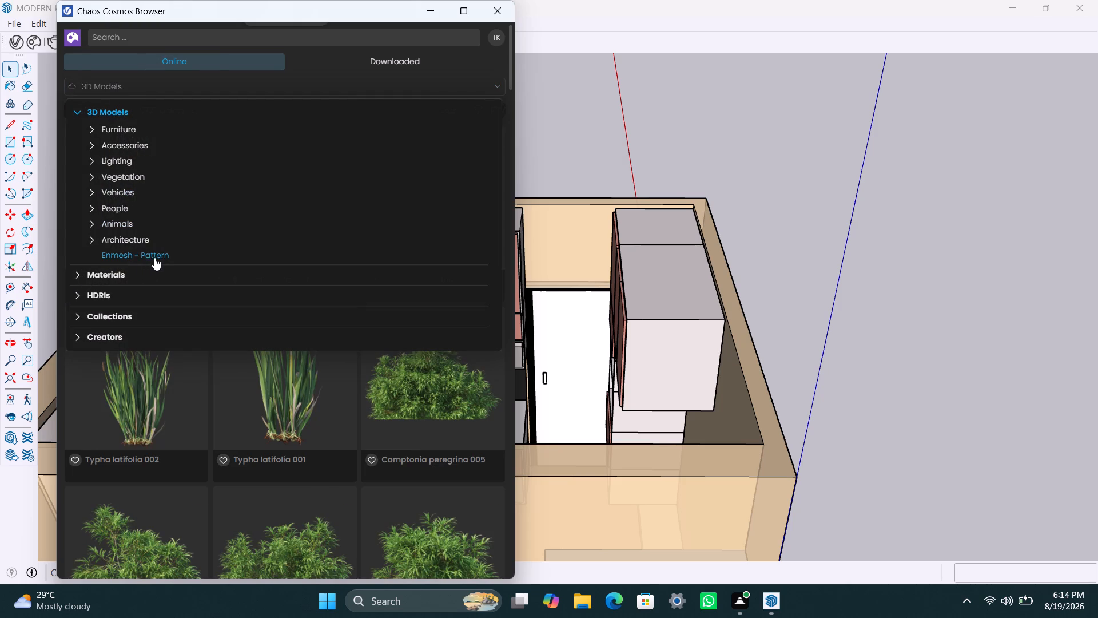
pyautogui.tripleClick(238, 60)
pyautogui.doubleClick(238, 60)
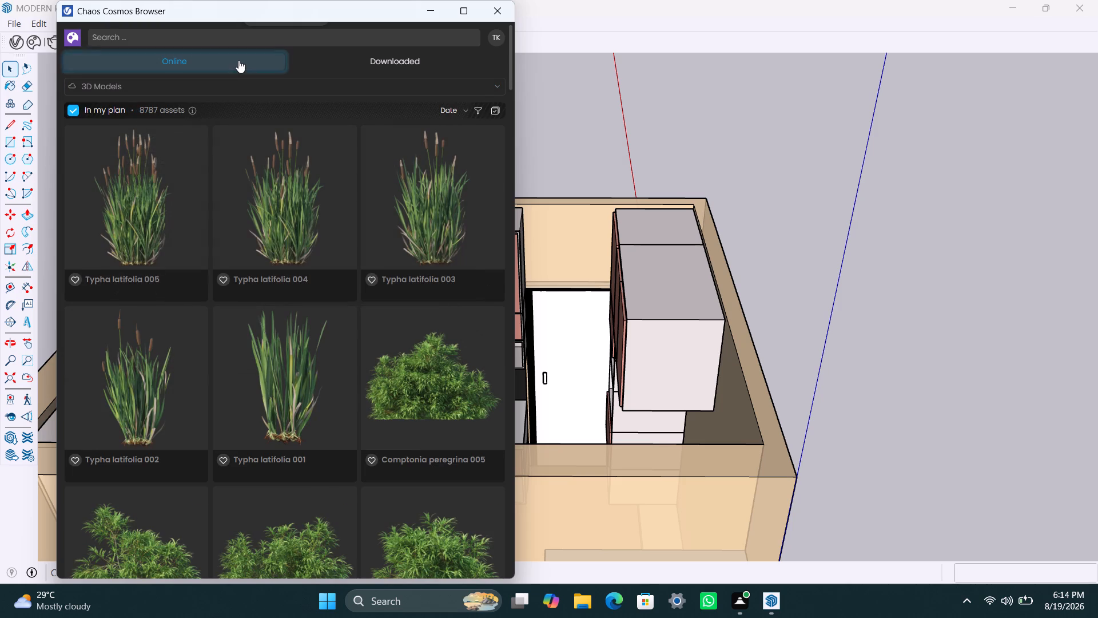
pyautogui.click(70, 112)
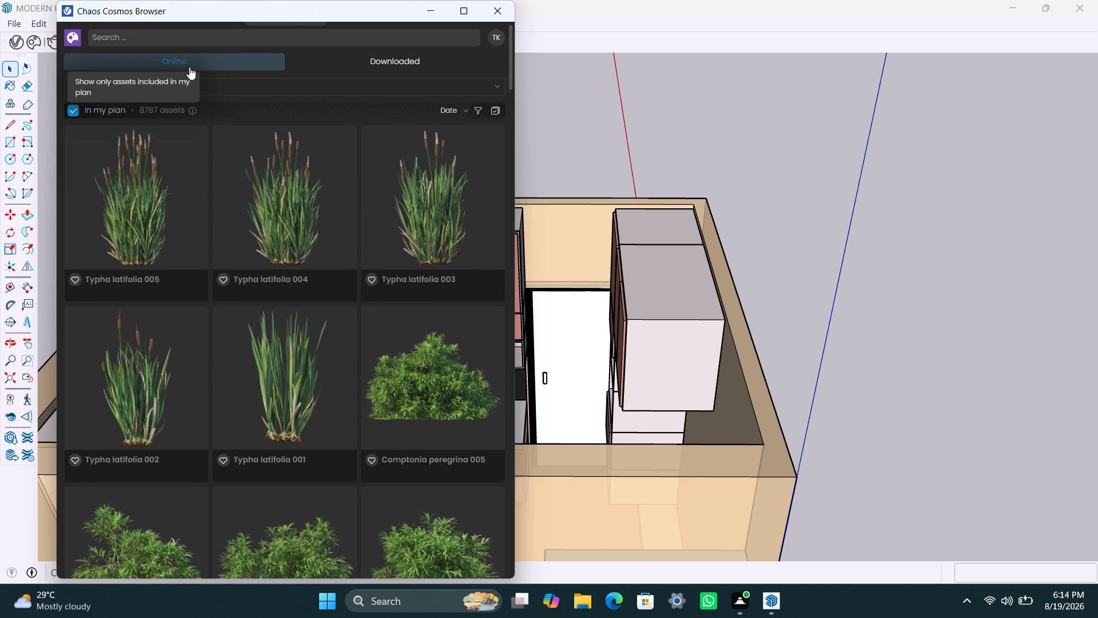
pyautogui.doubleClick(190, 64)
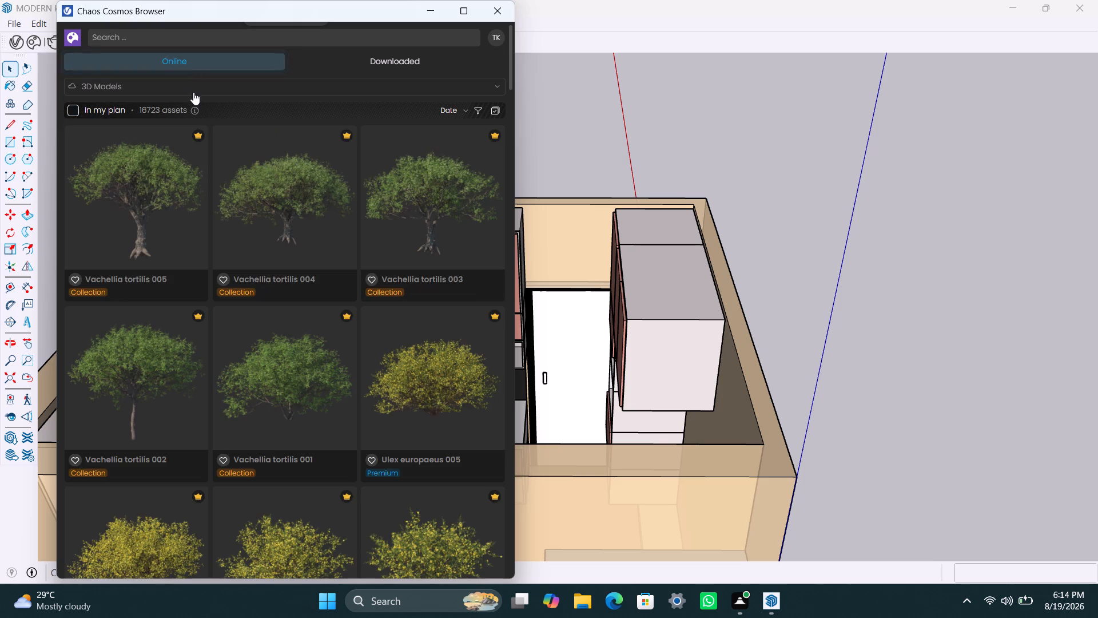
# Narrow the online Cosmos assets to the Wood category of Materials.
pyautogui.click(293, 81)
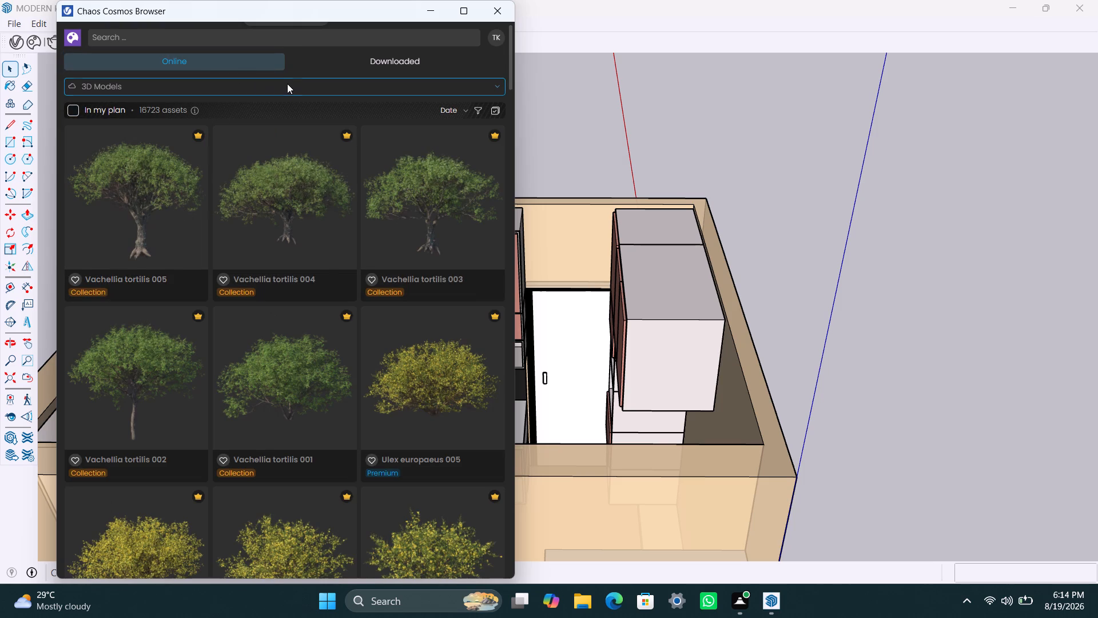
pyautogui.click(181, 277)
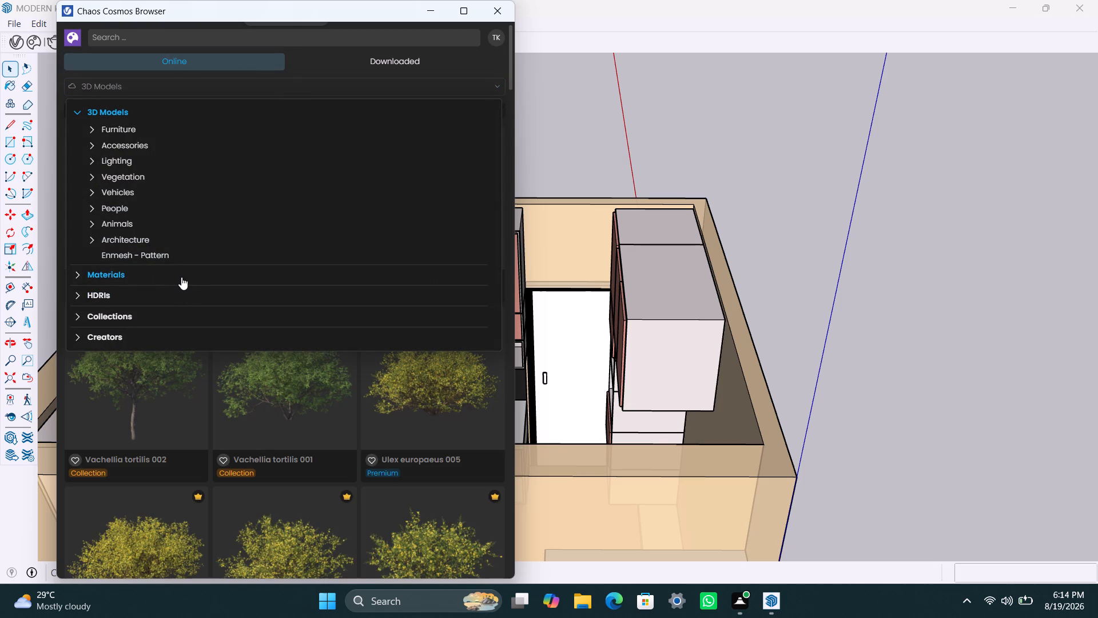
pyautogui.scroll(-5, 206, 380)
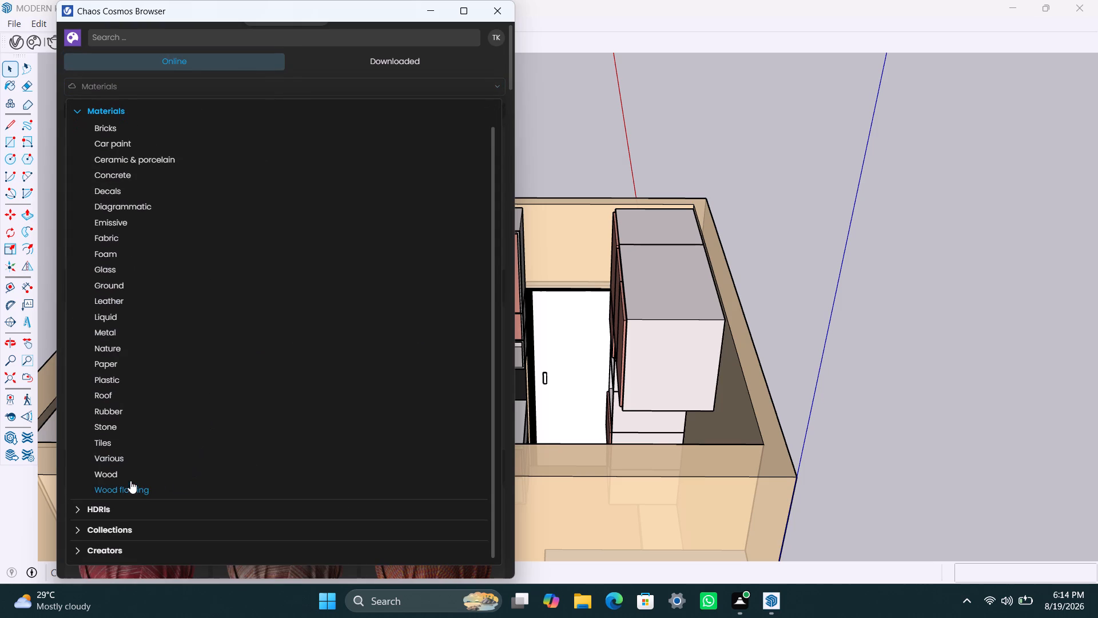
pyautogui.click(126, 478)
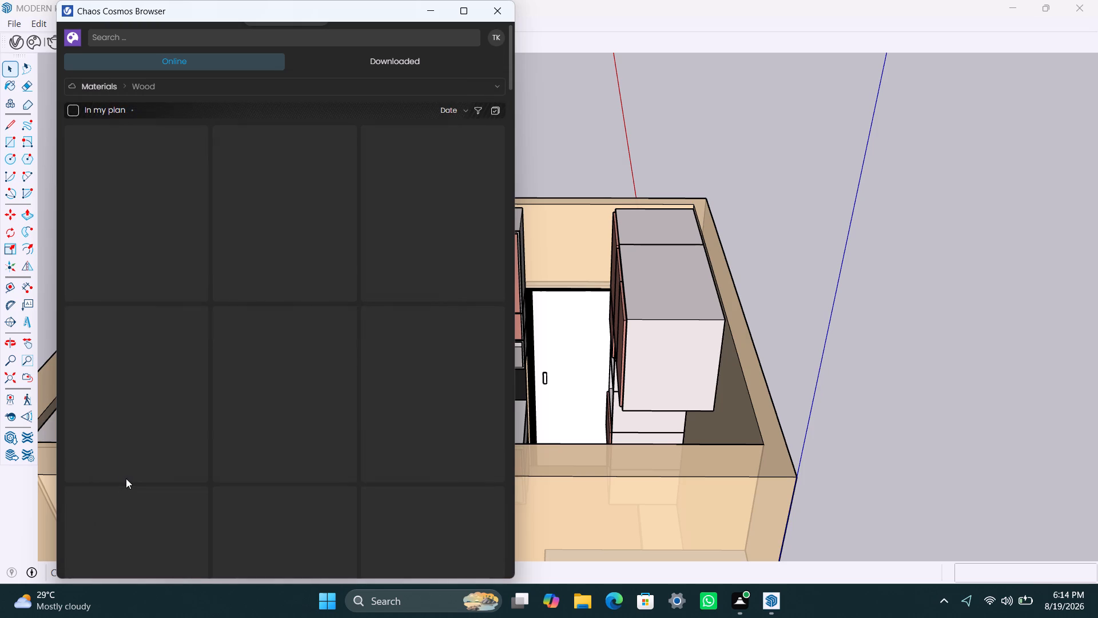
# Download the Wood Black 18-35 80cm material and import it into the scene.
pyautogui.scroll(-5, 393, 469)
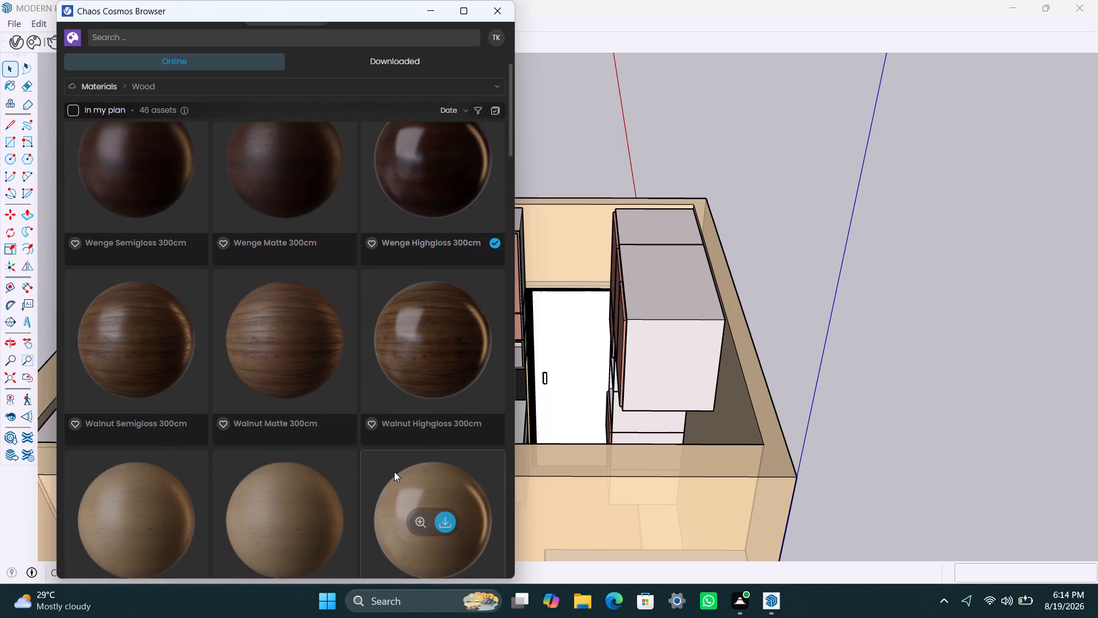
pyautogui.scroll(-11, 393, 472)
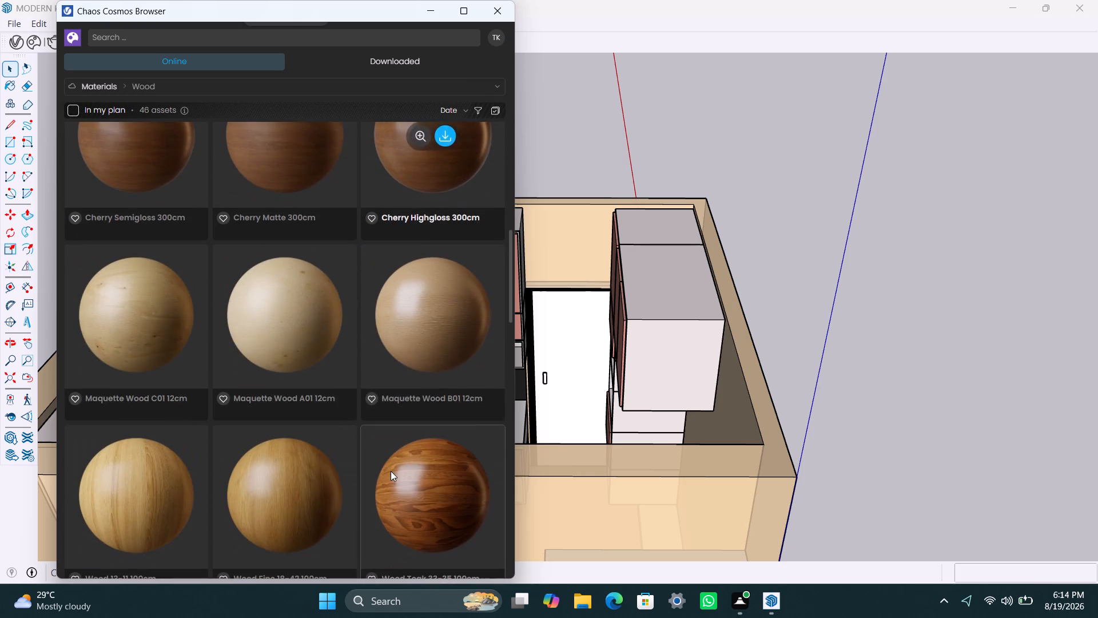
pyautogui.scroll(-13, 390, 471)
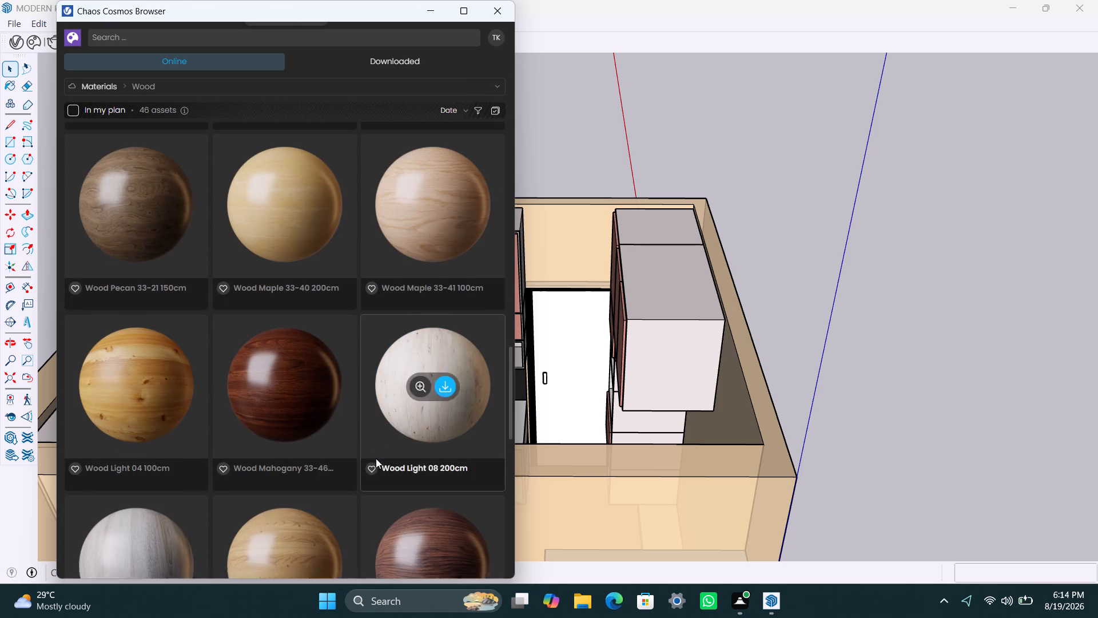
pyautogui.scroll(-9, 376, 458)
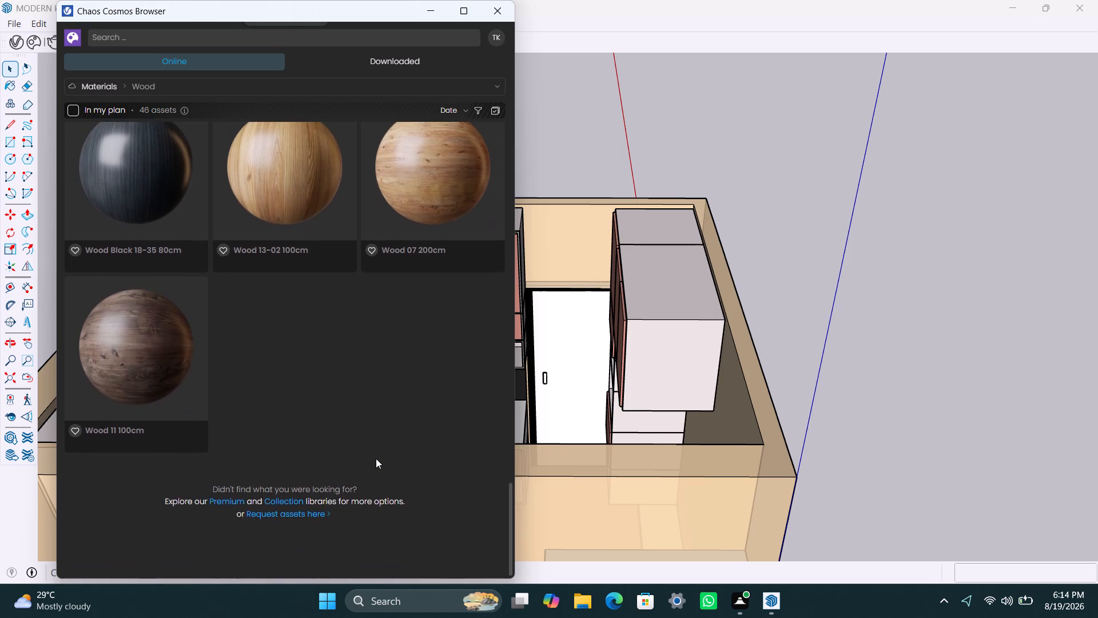
pyautogui.scroll(3, 376, 458)
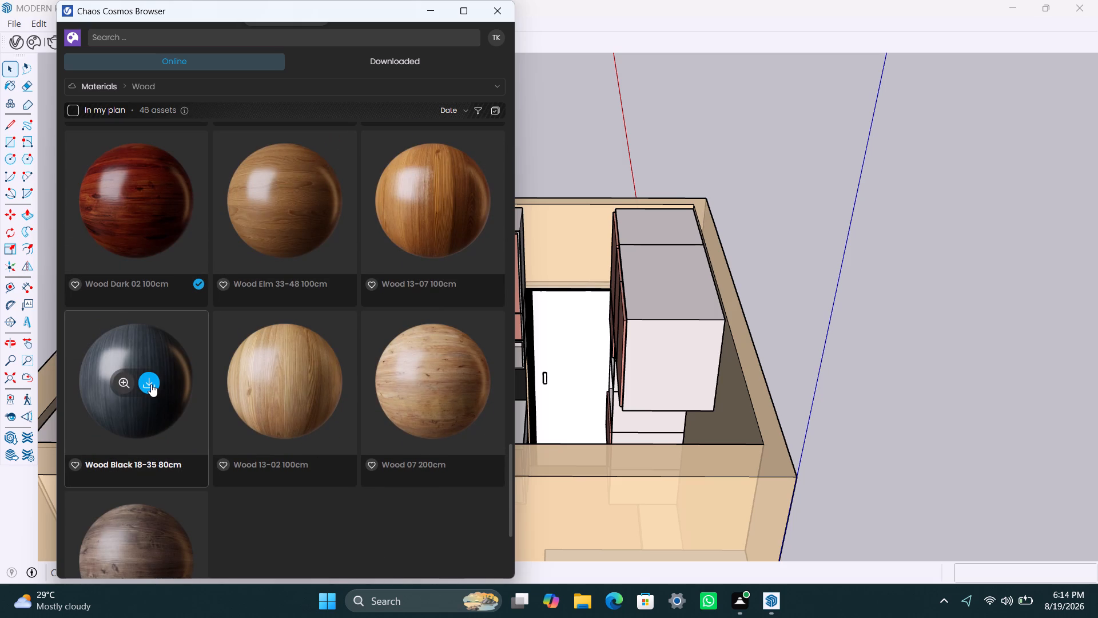
pyautogui.click(151, 384)
pyautogui.click(393, 60)
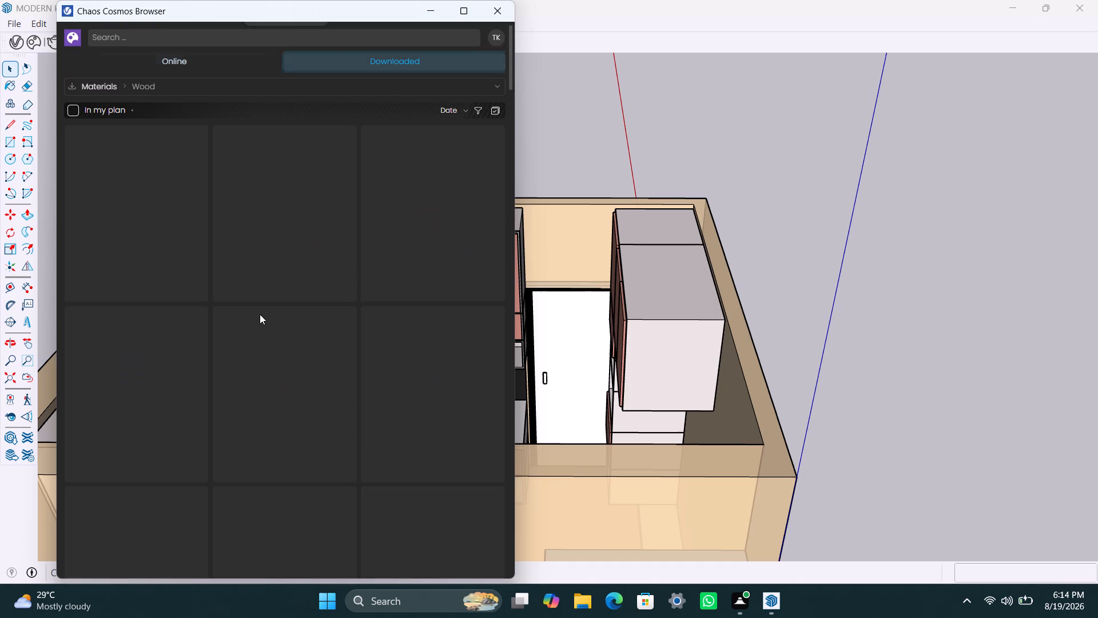
pyautogui.click(194, 62)
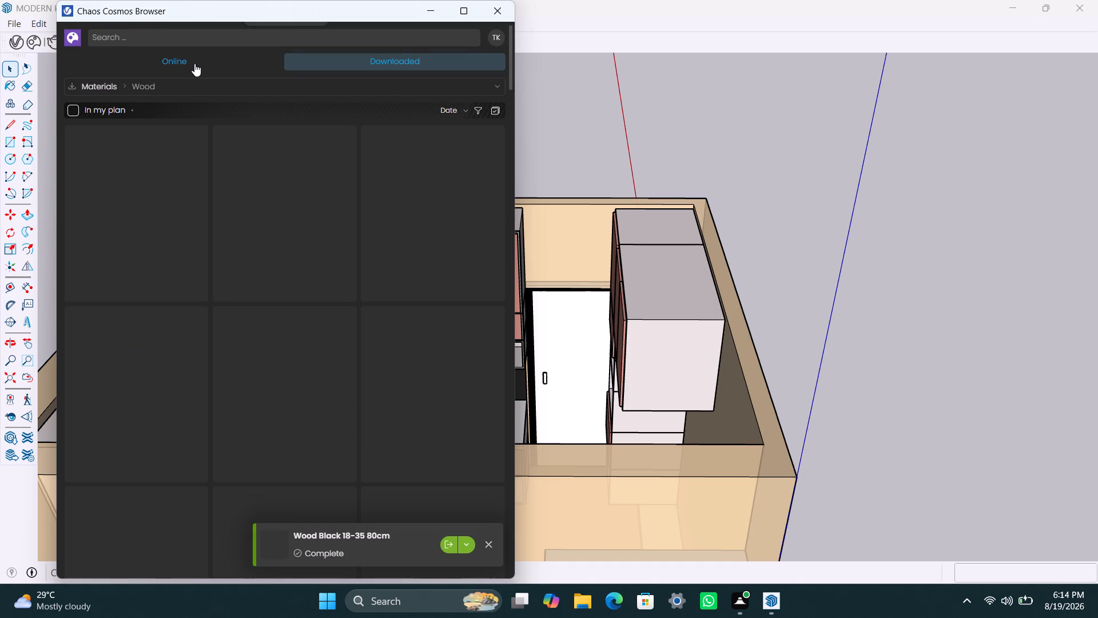
pyautogui.click(448, 540)
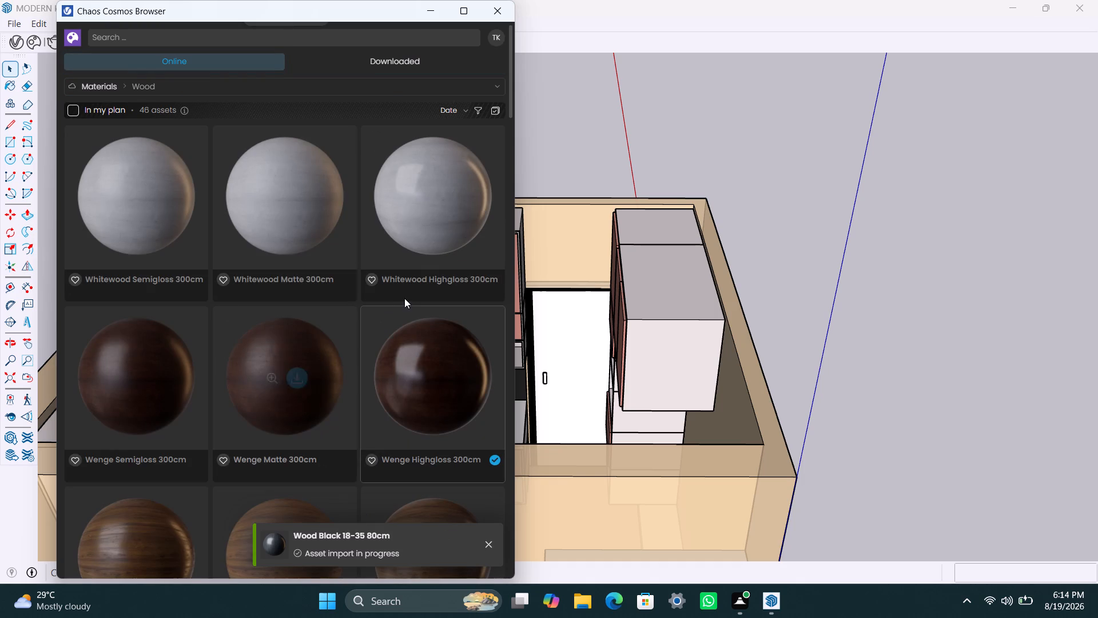
# Import the already downloaded Wood Dark 02 100cm material into the scene and minimize the Cosmos Browser.
pyautogui.scroll(-2, 412, 360)
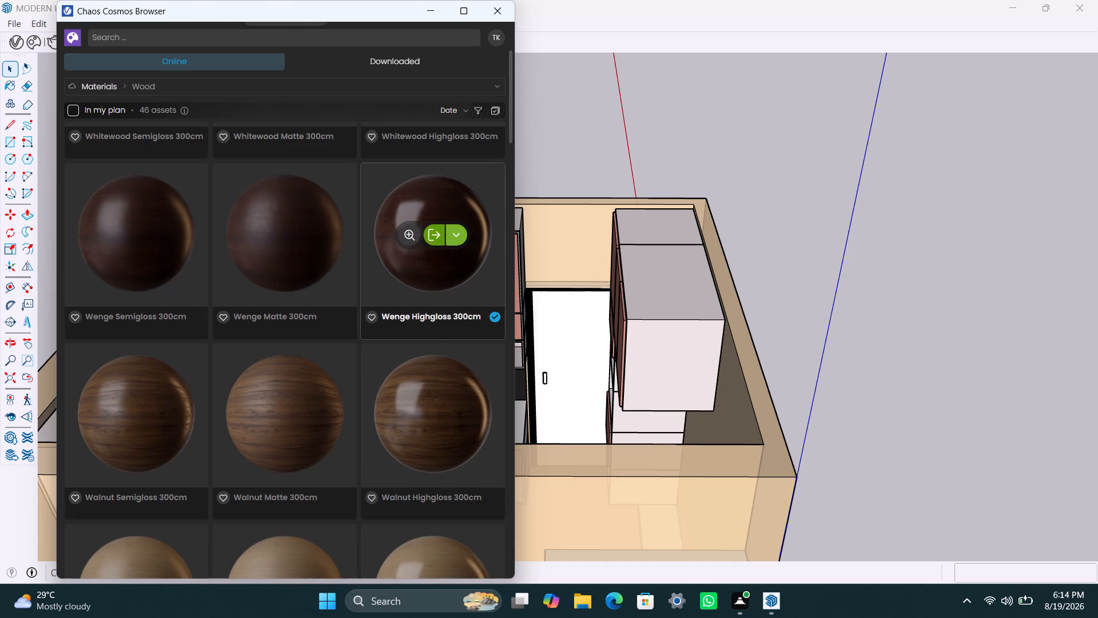
pyautogui.scroll(-5, 433, 339)
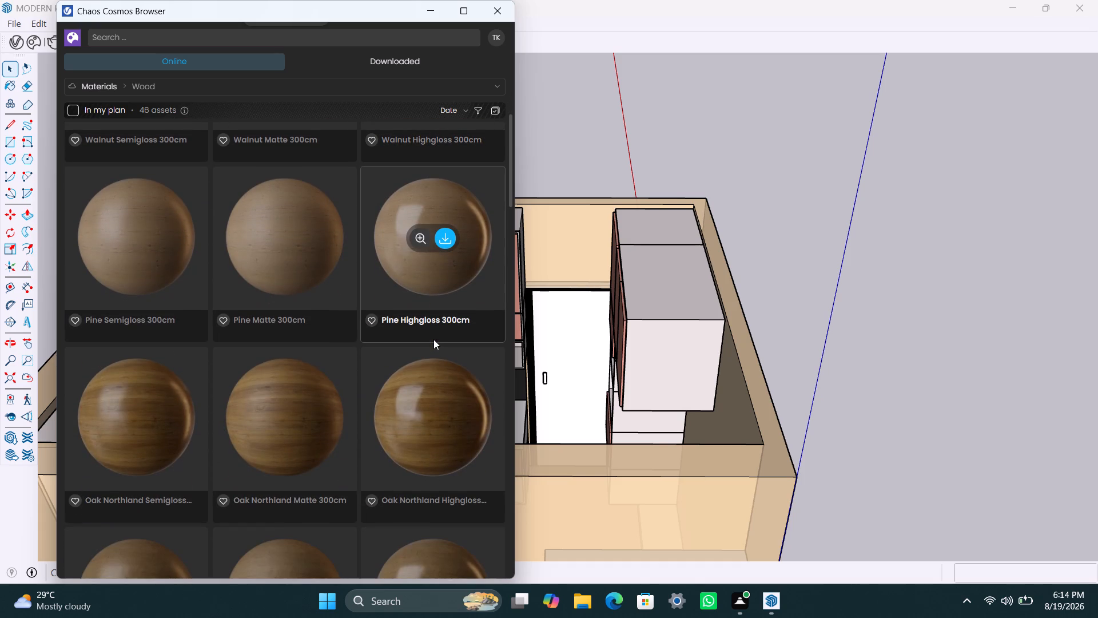
pyautogui.scroll(-10, 433, 339)
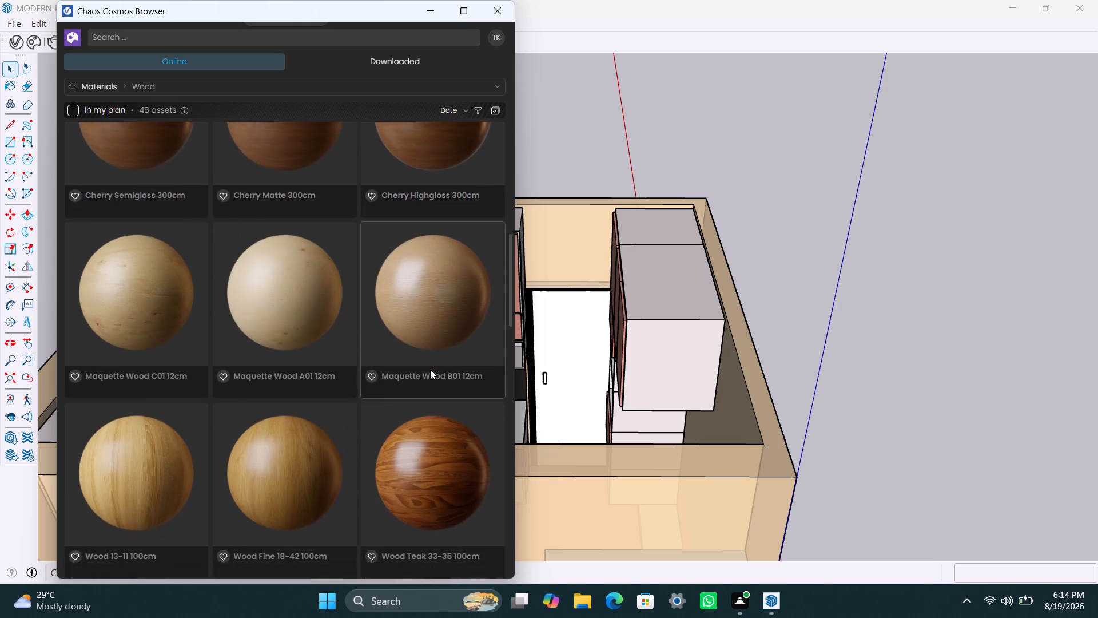
pyautogui.scroll(-4, 430, 371)
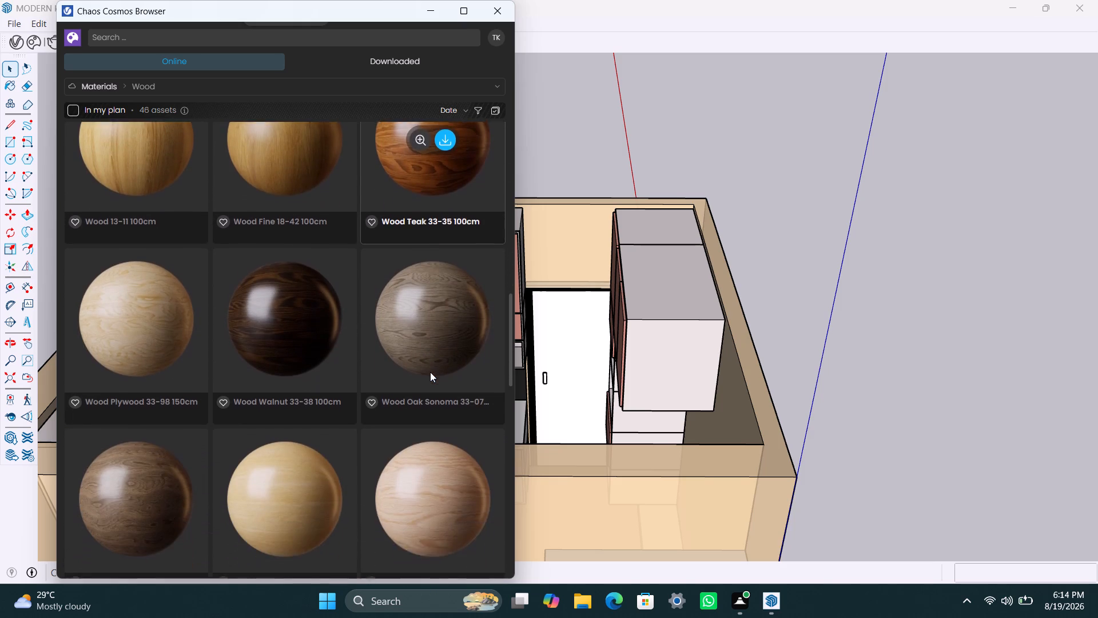
pyautogui.scroll(-2, 430, 372)
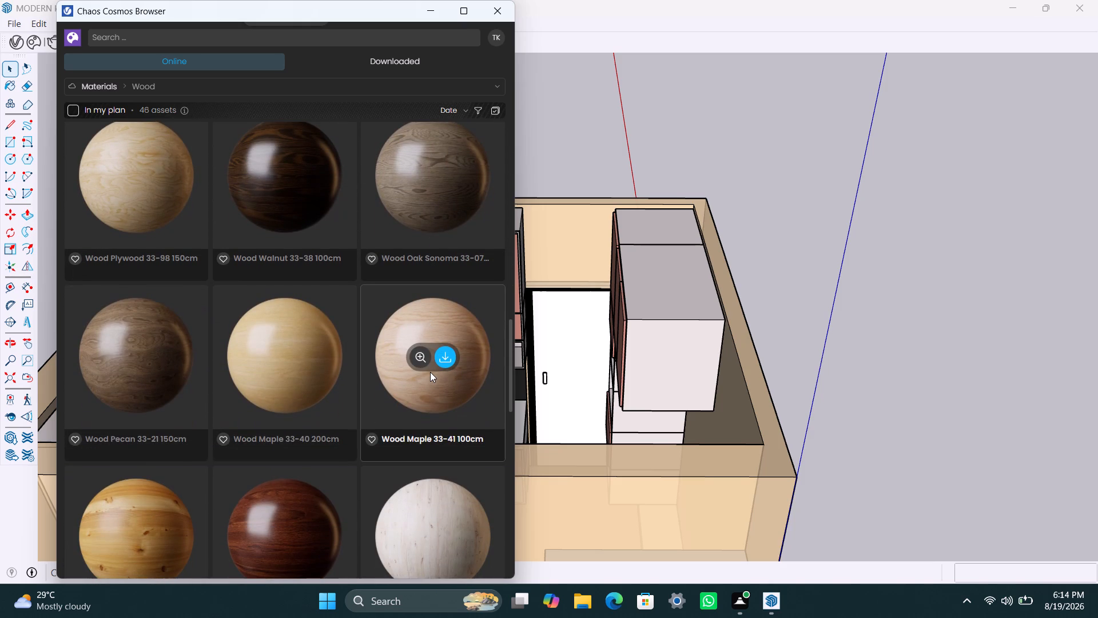
pyautogui.scroll(-7, 433, 373)
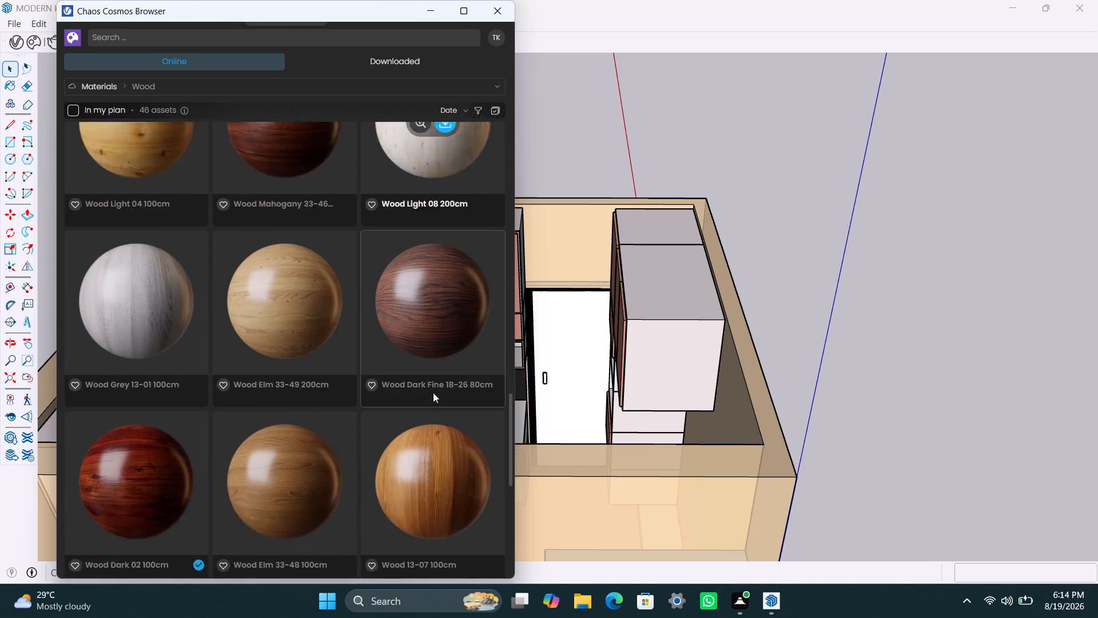
pyautogui.scroll(-3, 396, 432)
pyautogui.scroll(1, 391, 435)
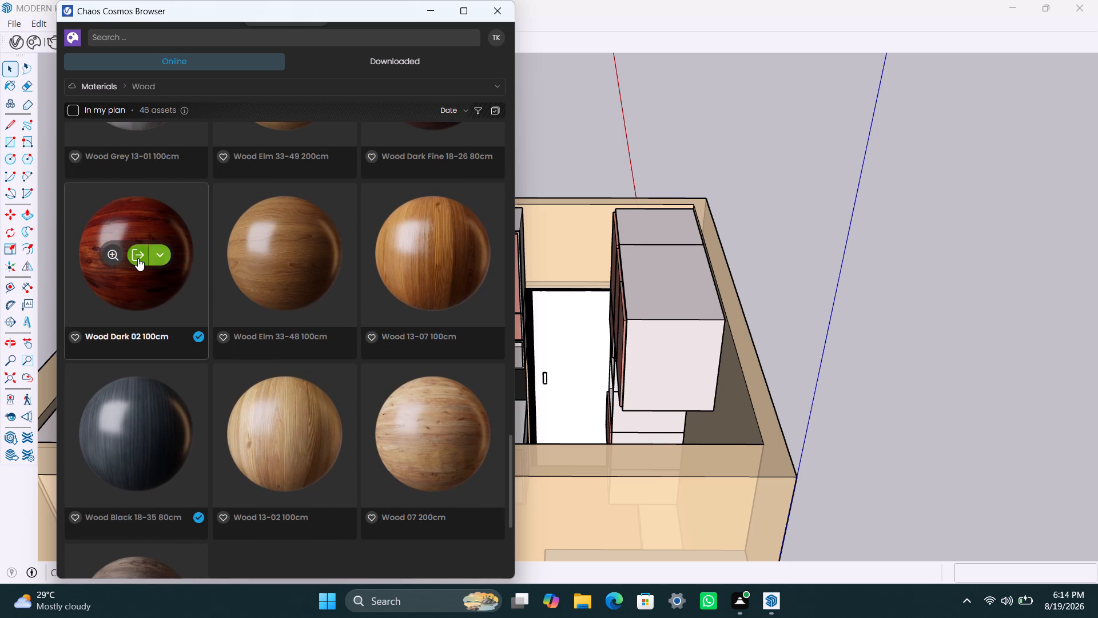
pyautogui.click(138, 258)
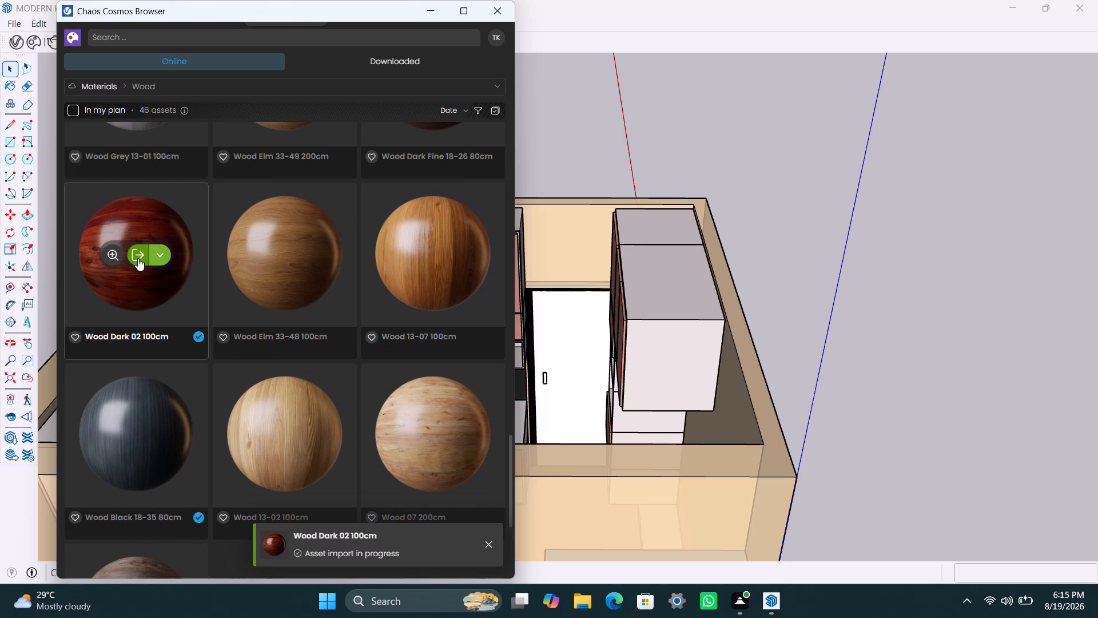
pyautogui.click(433, 12)
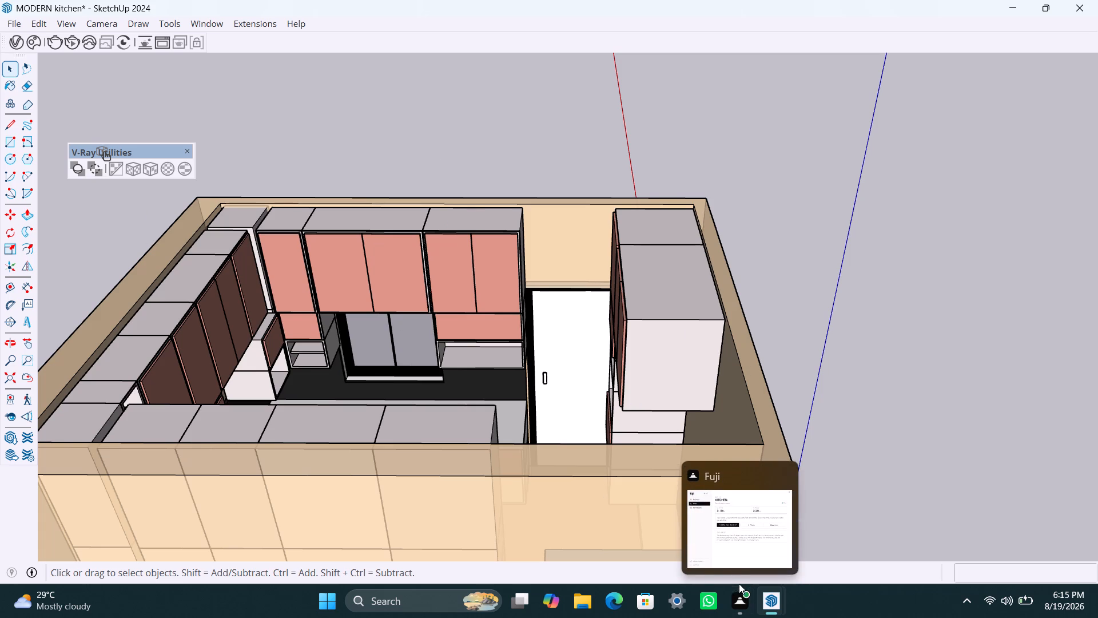
# In the V-Ray Asset Editor, raise the refraction color of Wood Dark 02 100cm from black to a dark grey.
pyautogui.click(780, 549)
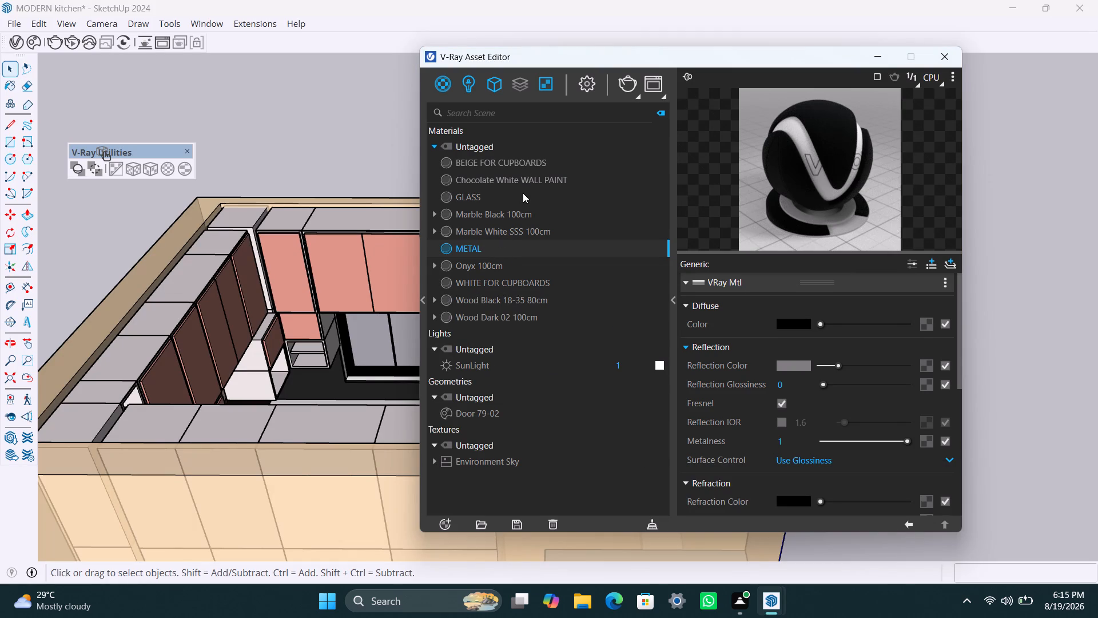
pyautogui.click(507, 302)
pyautogui.click(499, 318)
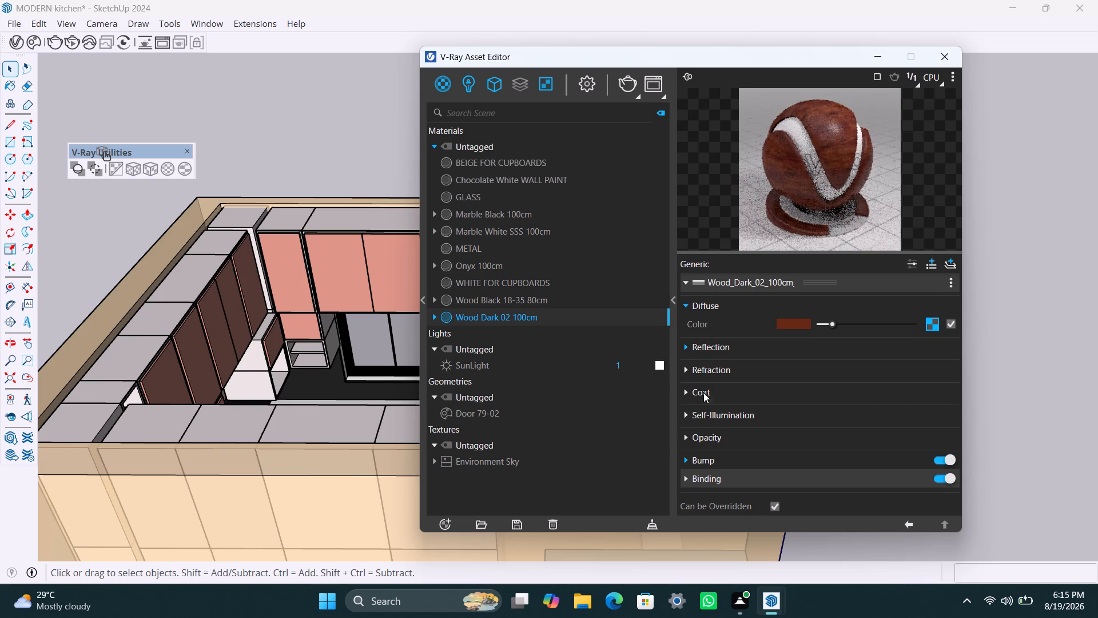
pyautogui.click(685, 366)
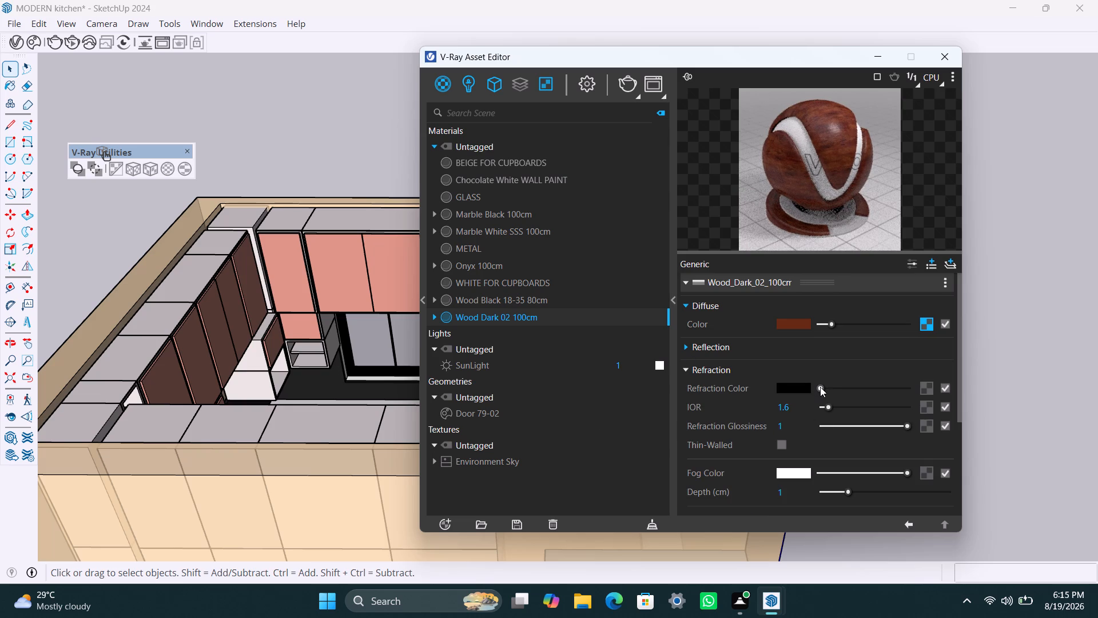
pyautogui.moveTo(820, 387); pyautogui.dragTo(830, 387)
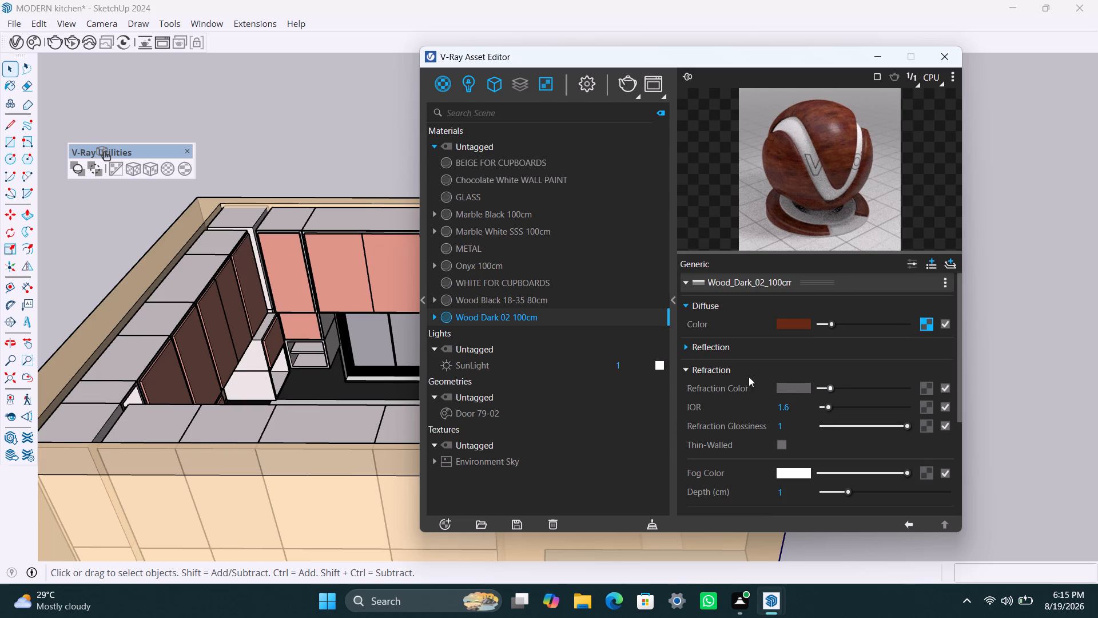
pyautogui.scroll(-2, 758, 456)
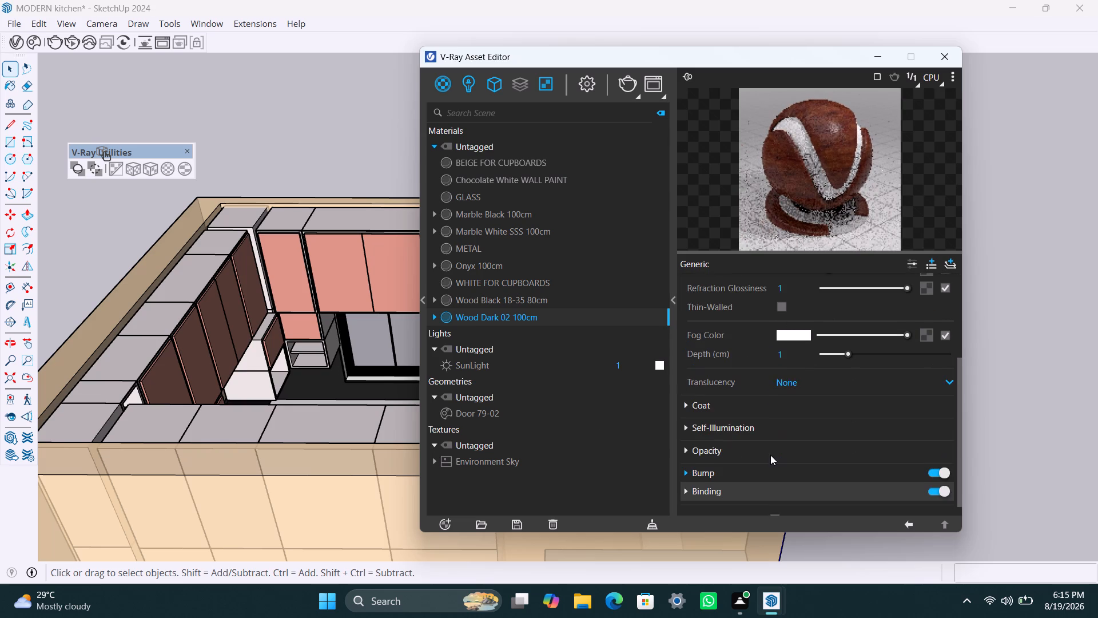
pyautogui.scroll(1, 765, 425)
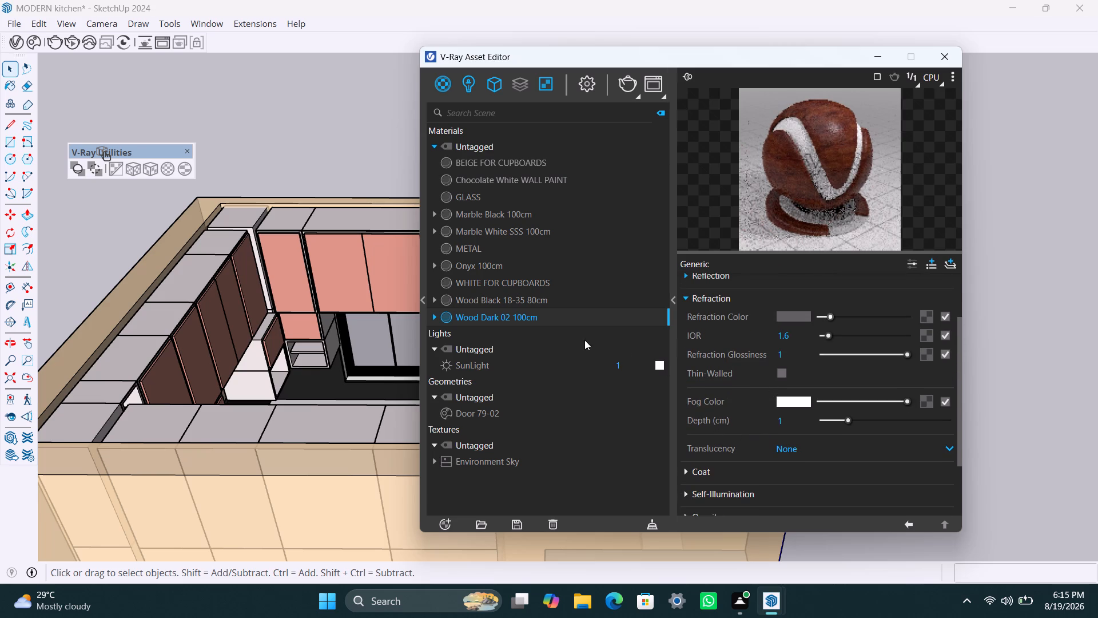
pyautogui.scroll(-3, 366, 309)
# Apply the Wood Dark 02 100cm material to the door panel on the kitchen's exterior wall.
pyautogui.moveTo(361, 318); pyautogui.dragTo(335, 318, button='middle')
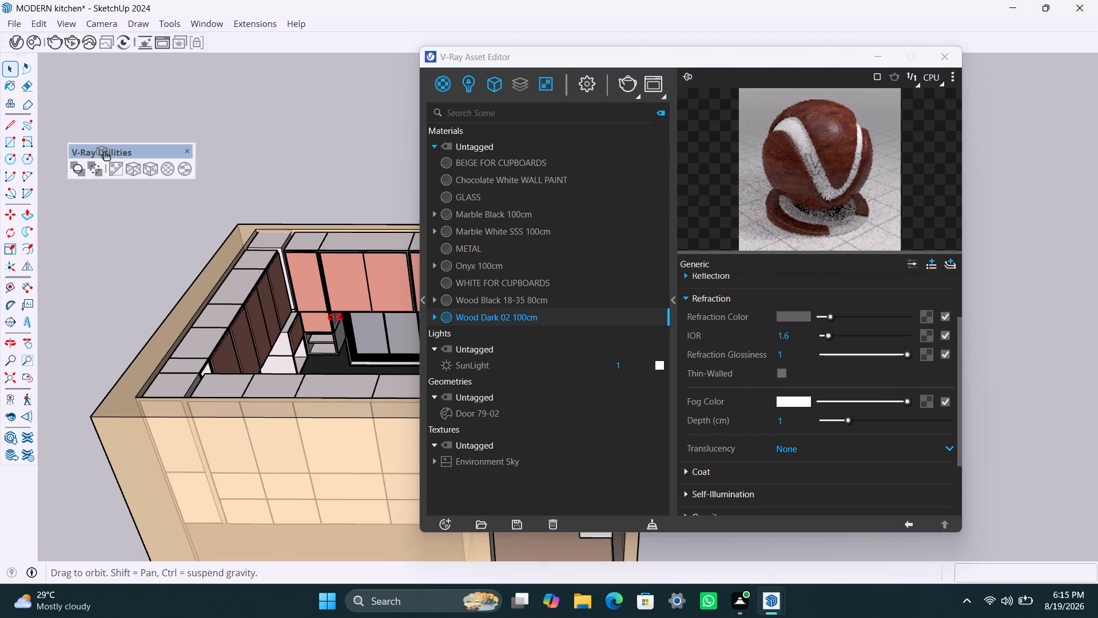
pyautogui.moveTo(335, 318); pyautogui.dragTo(237, 324, button='middle')
pyautogui.scroll(-5, 286, 322)
pyautogui.moveTo(350, 350); pyautogui.dragTo(75, 324, button='middle')
pyautogui.scroll(-9, 263, 352)
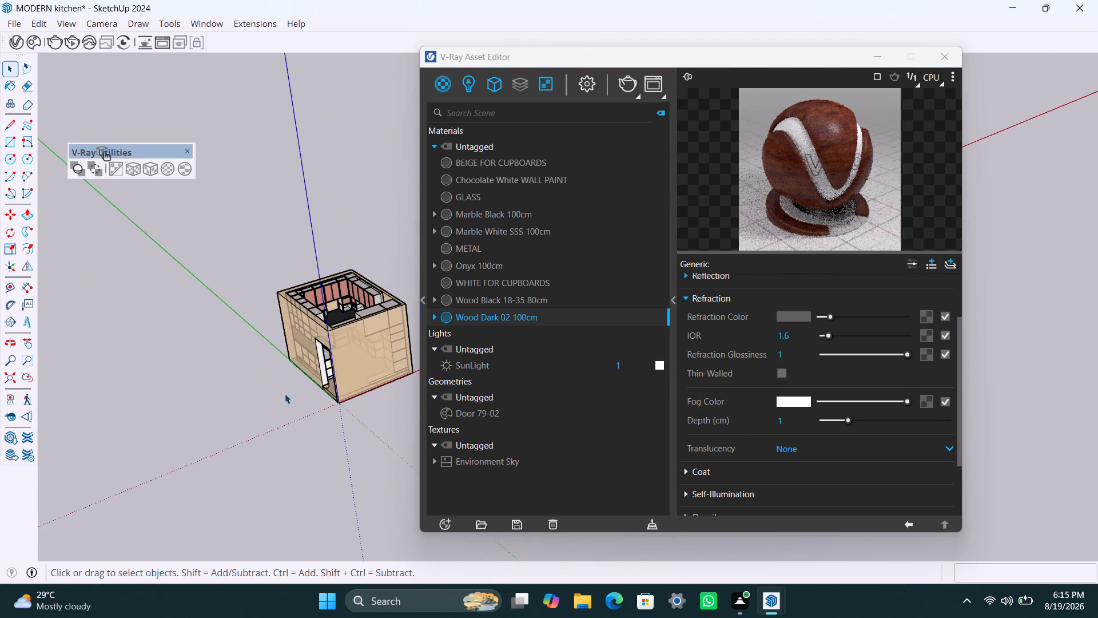
pyautogui.moveTo(285, 394); pyautogui.dragTo(145, 363, button='middle')
pyautogui.scroll(-5, 327, 385)
pyautogui.moveTo(329, 389); pyautogui.dragTo(175, 401, button='middle')
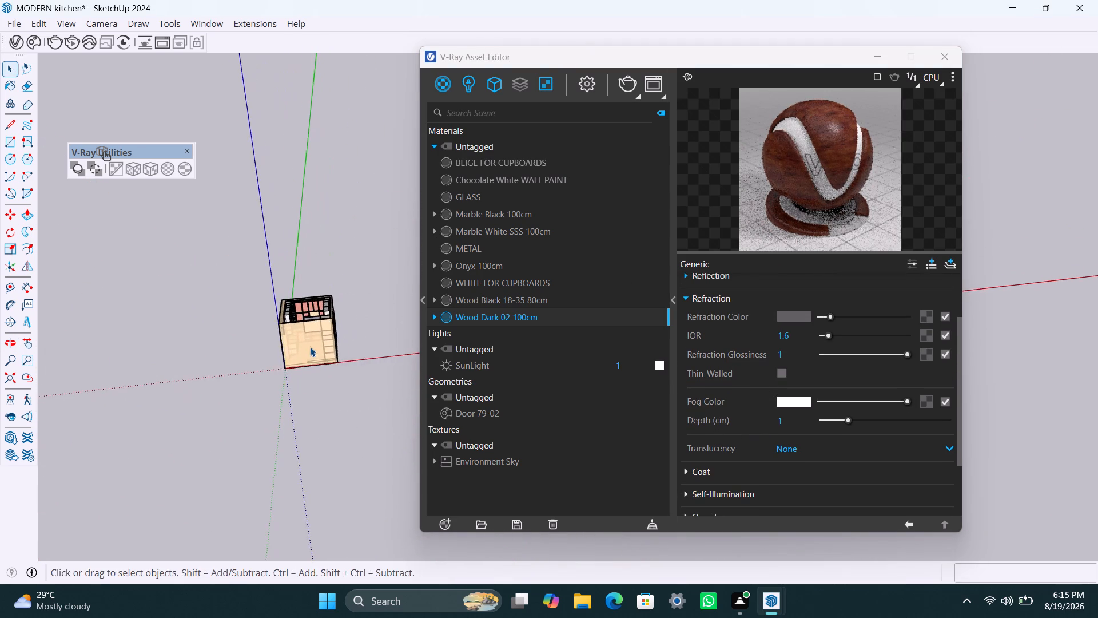
pyautogui.scroll(5, 314, 344)
pyautogui.moveTo(341, 351); pyautogui.dragTo(110, 340, button='middle')
pyautogui.scroll(1, 328, 354)
pyautogui.moveTo(321, 338); pyautogui.dragTo(144, 382, button='middle')
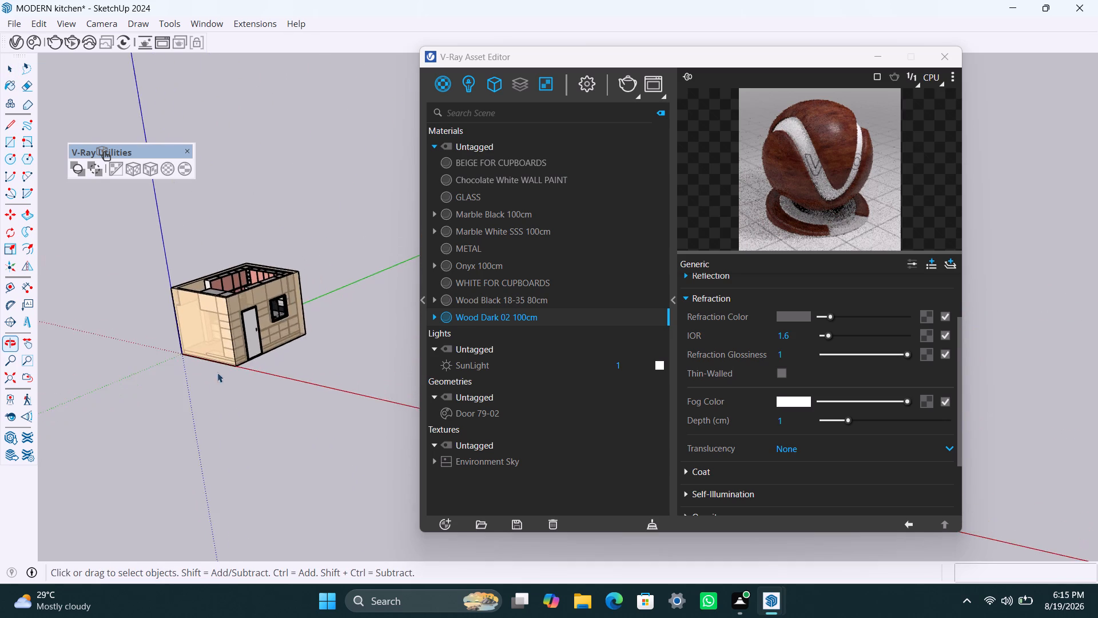
pyautogui.scroll(13, 221, 358)
pyautogui.click(246, 319)
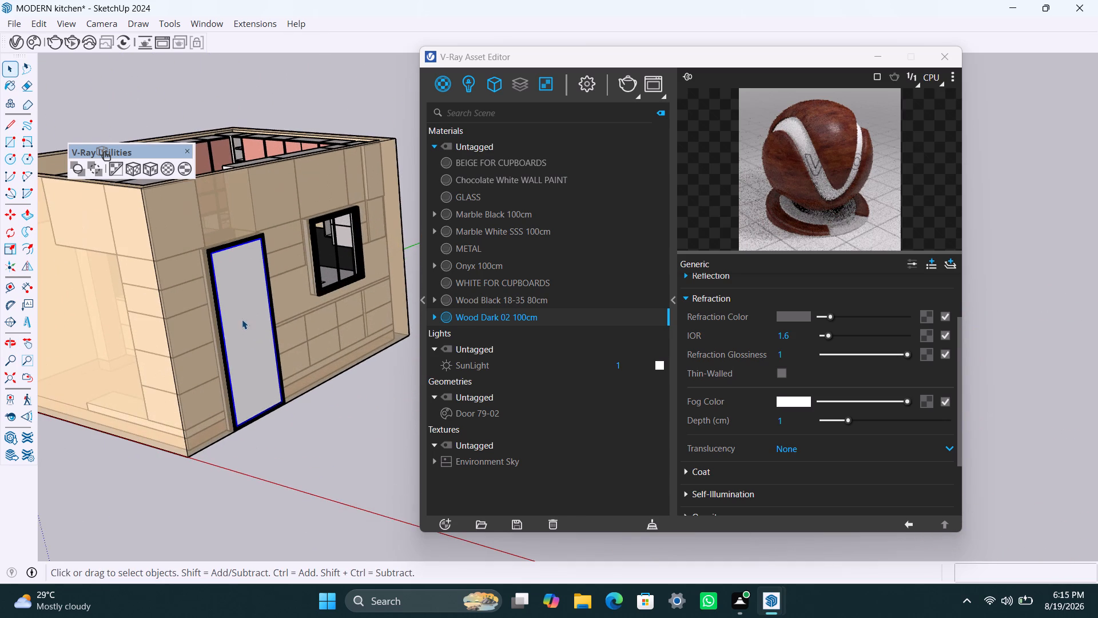
pyautogui.rightClick(470, 312)
pyautogui.click(493, 339)
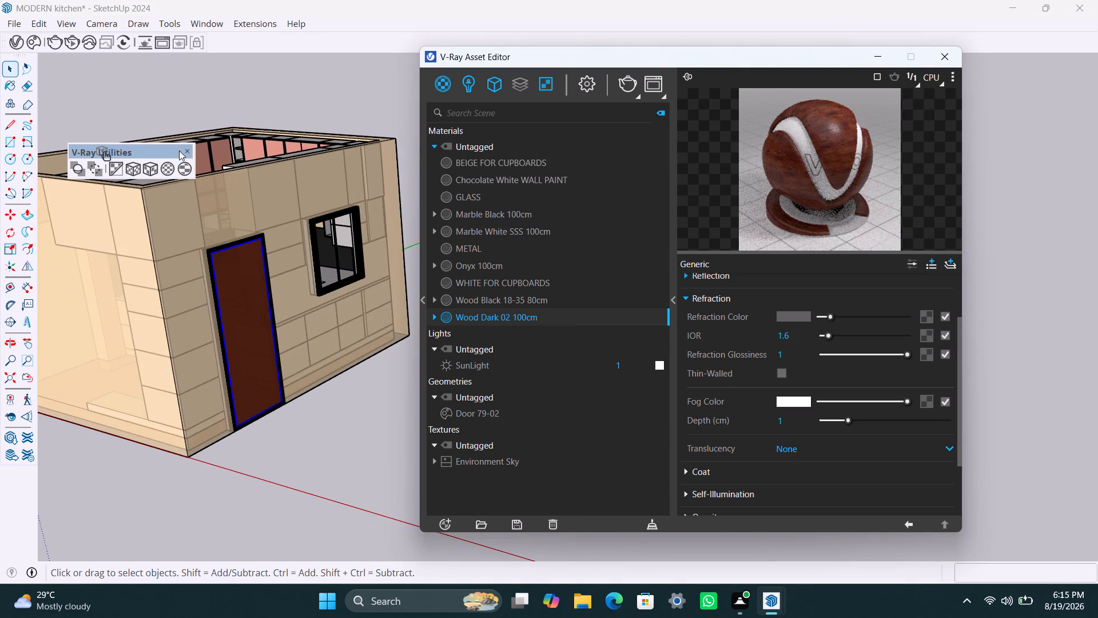
# Apply V-Ray's fitted tri-planar texture projection to the door panel and clear the selection.
pyautogui.click(148, 169)
pyautogui.click(393, 114)
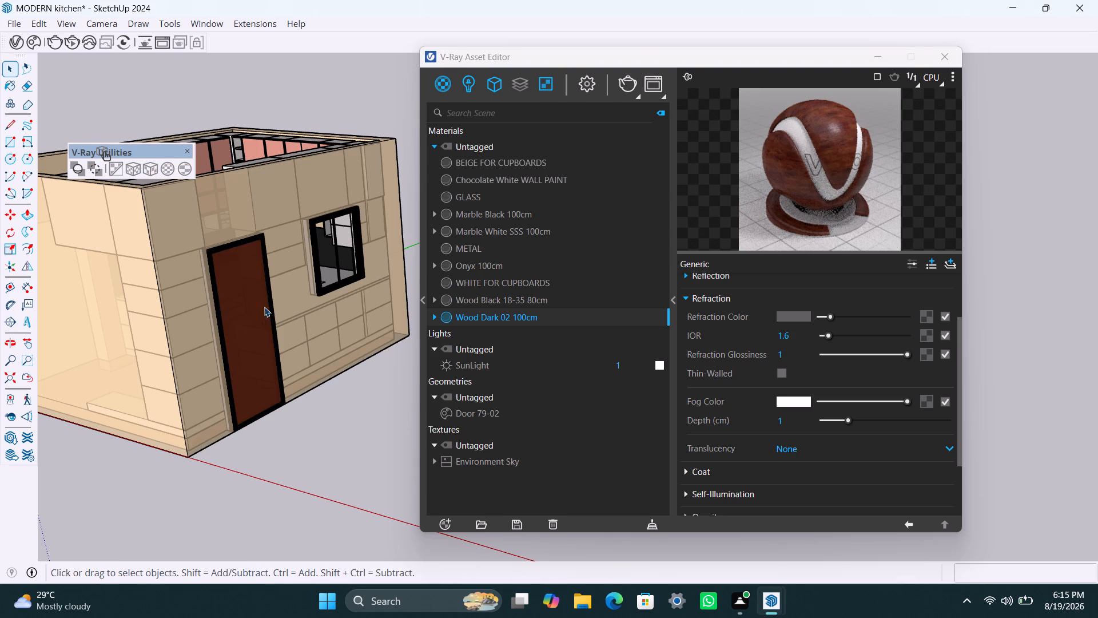
# Lower the refraction color of Wood Dark 02 100cm to a darker grey.
pyautogui.scroll(-4, 256, 326)
pyautogui.moveTo(208, 375); pyautogui.dragTo(219, 376, button='middle')
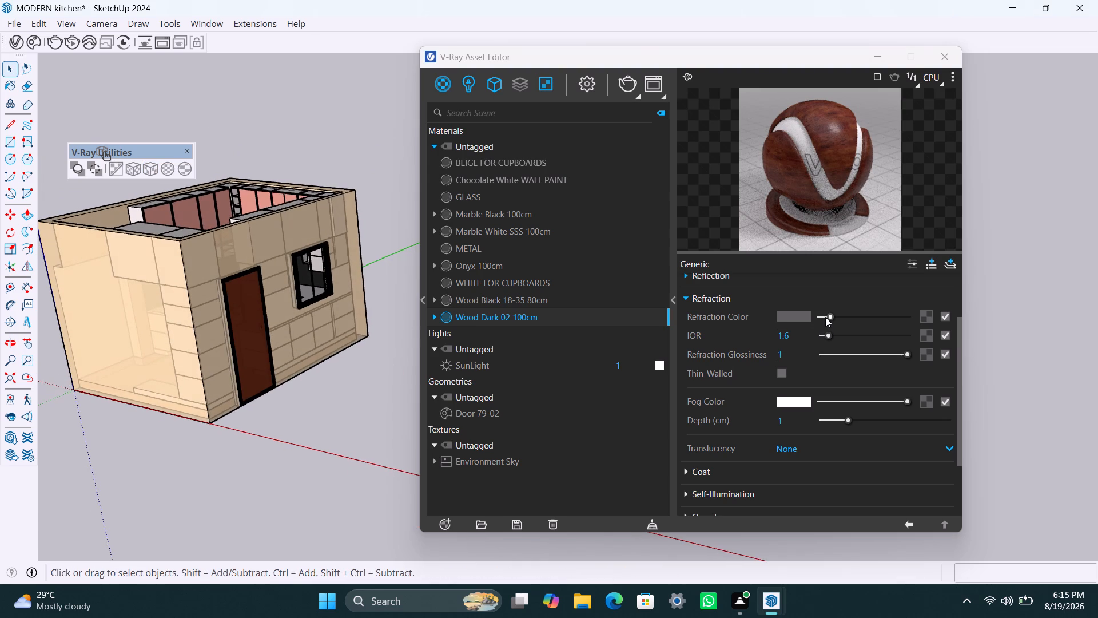
pyautogui.click(827, 315)
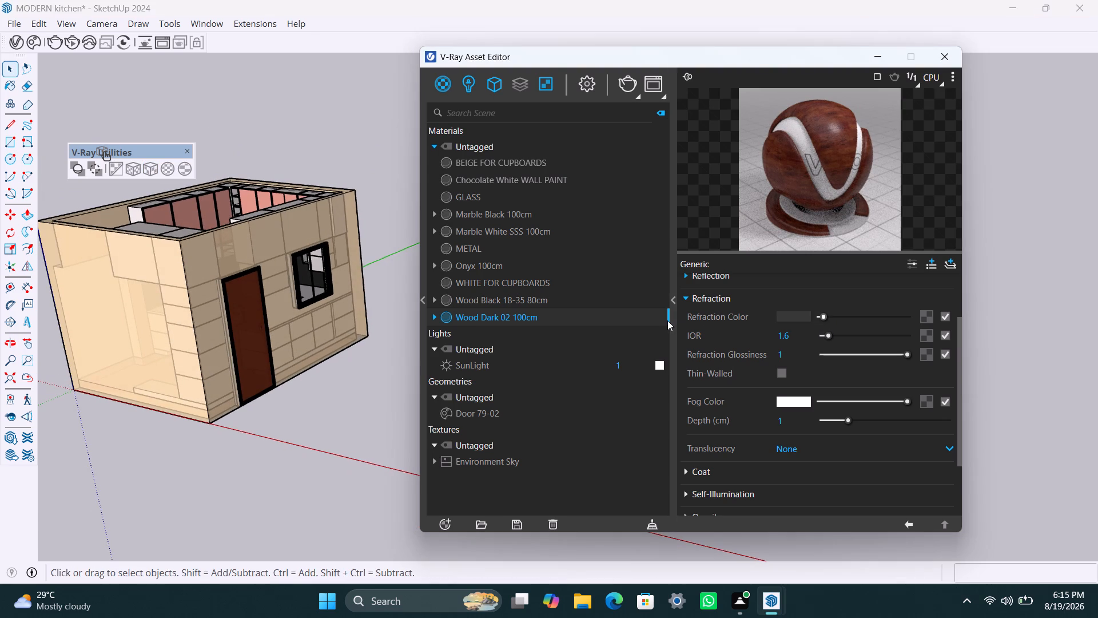
pyautogui.scroll(1, 752, 359)
# Apply the WHITE FOR CUPBOARDS material to the small handle on the interior side of the dark wood door and clear the selection.
pyautogui.scroll(-3, 324, 434)
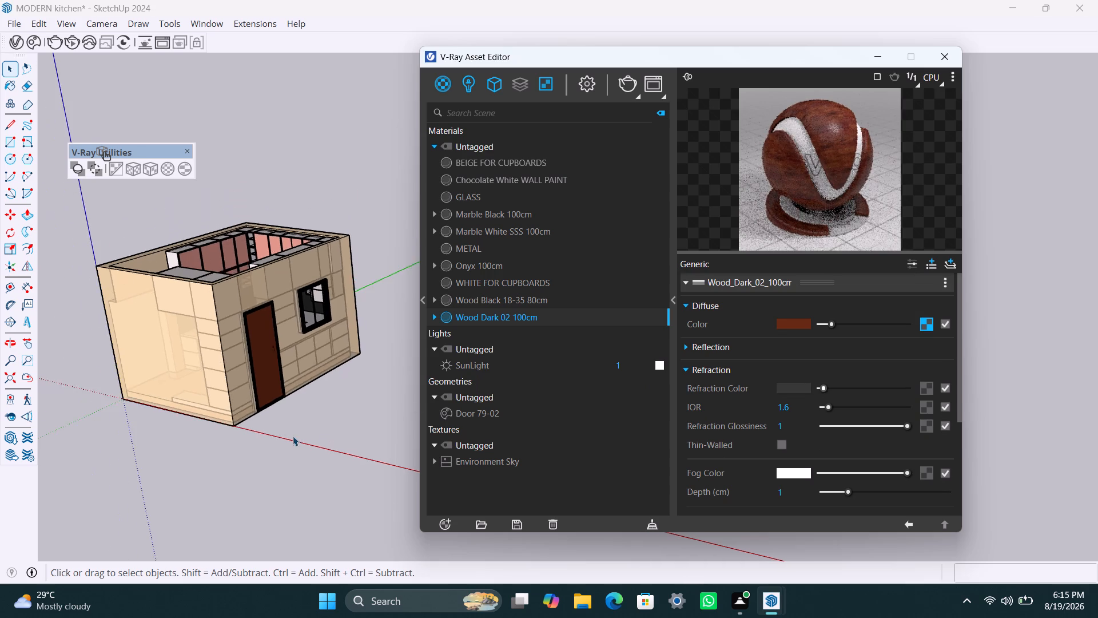
pyautogui.moveTo(293, 436); pyautogui.dragTo(668, 405, button='middle')
pyautogui.scroll(-4, 452, 425)
pyautogui.scroll(-4, 357, 391)
pyautogui.scroll(-9, 333, 313)
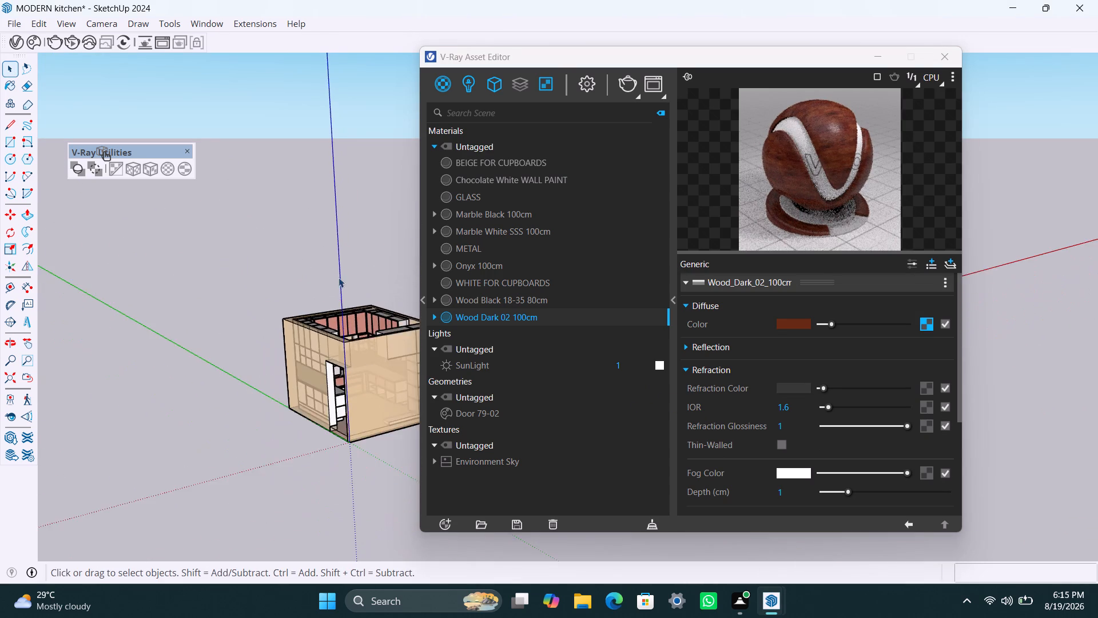
pyautogui.scroll(-3, 339, 278)
pyautogui.moveTo(329, 307); pyautogui.dragTo(544, 305, button='middle')
pyautogui.scroll(3, 397, 338)
pyautogui.moveTo(382, 318); pyautogui.dragTo(364, 290, button='middle')
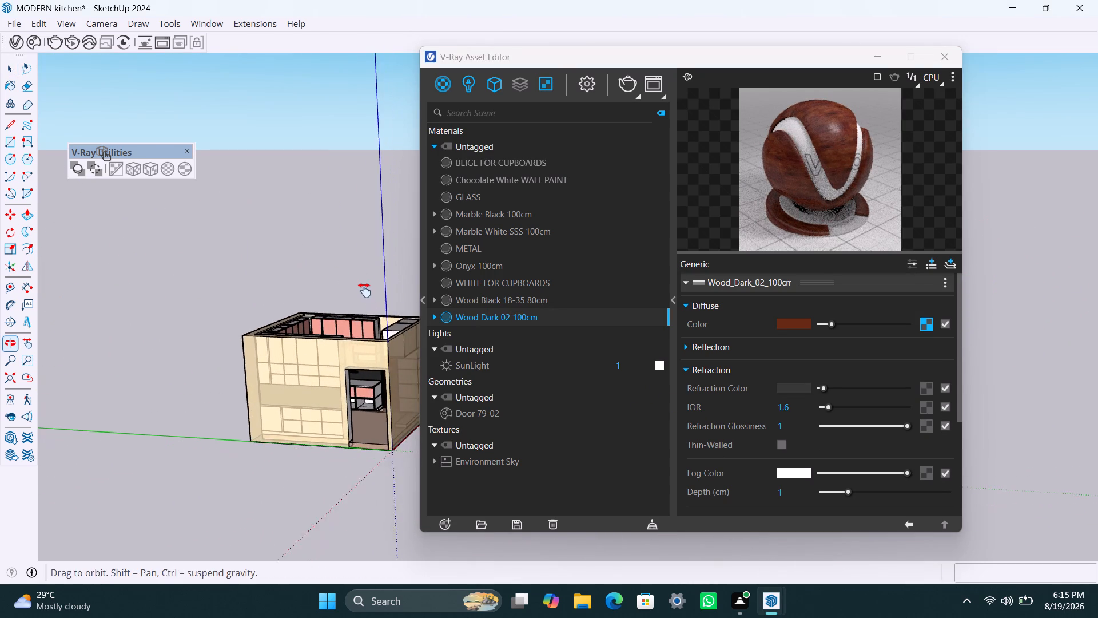
pyautogui.moveTo(364, 290); pyautogui.dragTo(364, 288, button='middle')
pyautogui.scroll(-3, 240, 439)
pyautogui.moveTo(220, 414); pyautogui.dragTo(232, 423, button='middle')
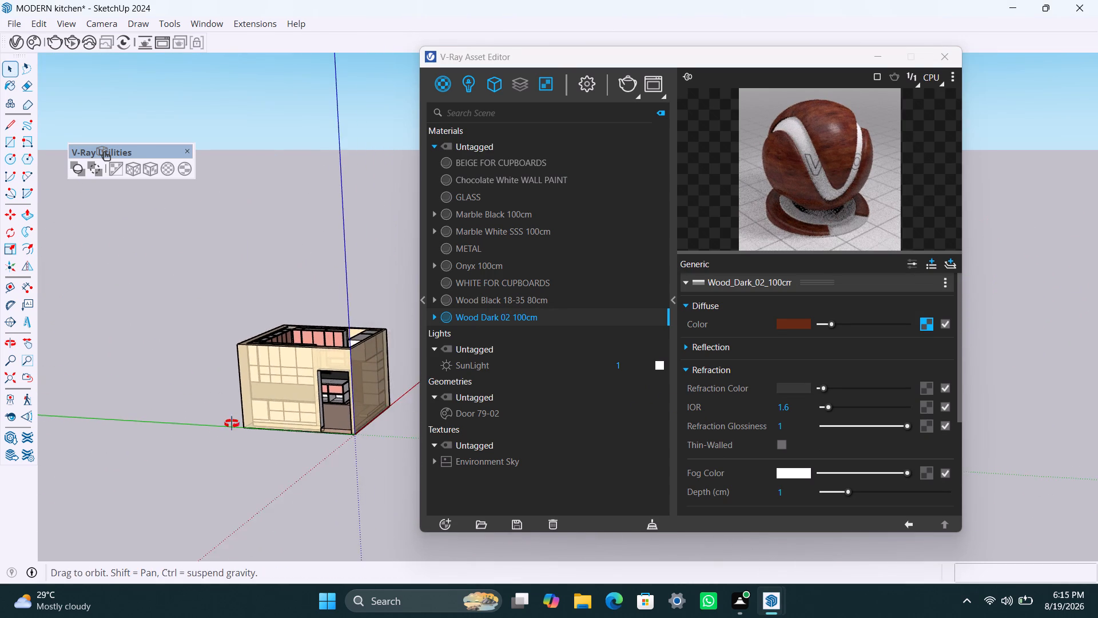
pyautogui.moveTo(232, 423); pyautogui.dragTo(310, 475, button='middle')
pyautogui.scroll(5, 303, 443)
pyautogui.moveTo(359, 391); pyautogui.dragTo(377, 490, button='middle')
pyautogui.scroll(7, 368, 419)
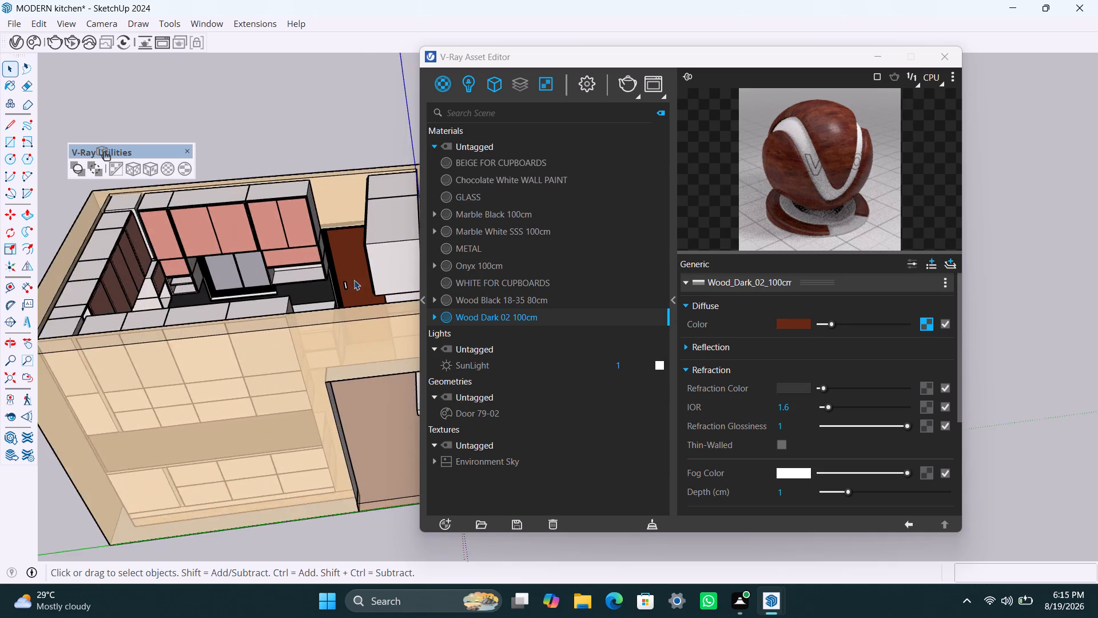
pyautogui.scroll(2, 354, 280)
pyautogui.moveTo(341, 279); pyautogui.dragTo(342, 321, button='middle')
pyautogui.scroll(9, 344, 319)
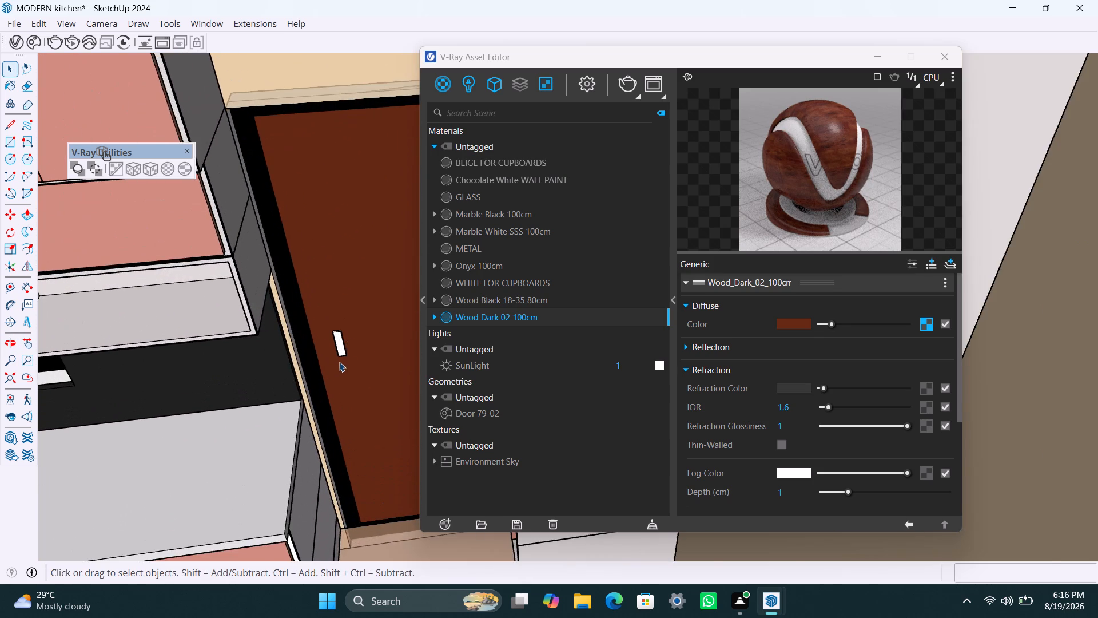
pyautogui.scroll(3, 350, 343)
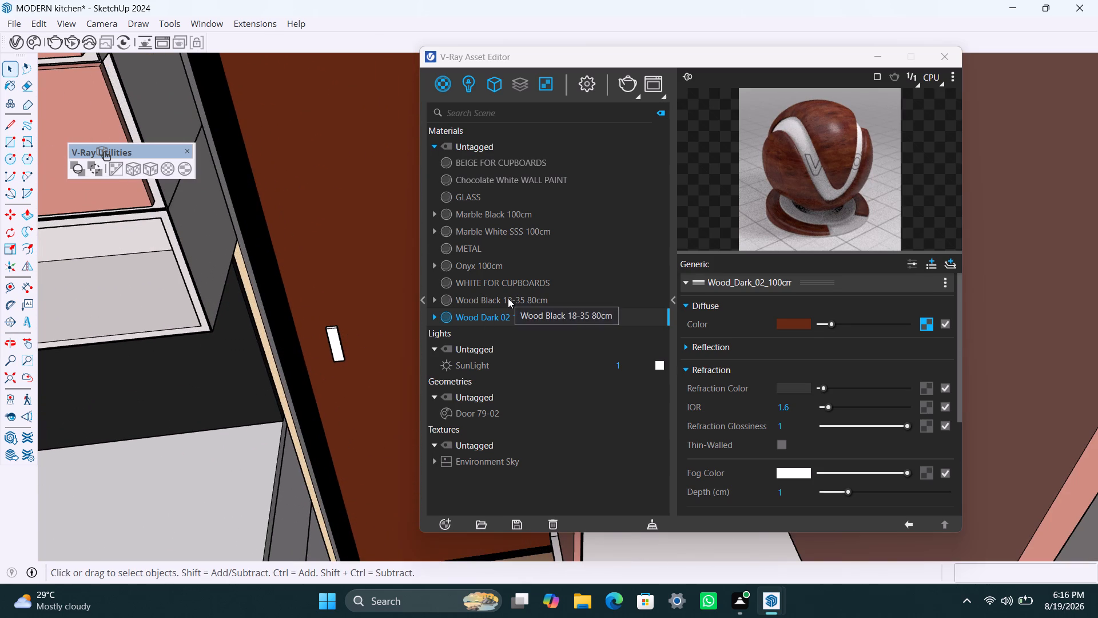
pyautogui.click(508, 298)
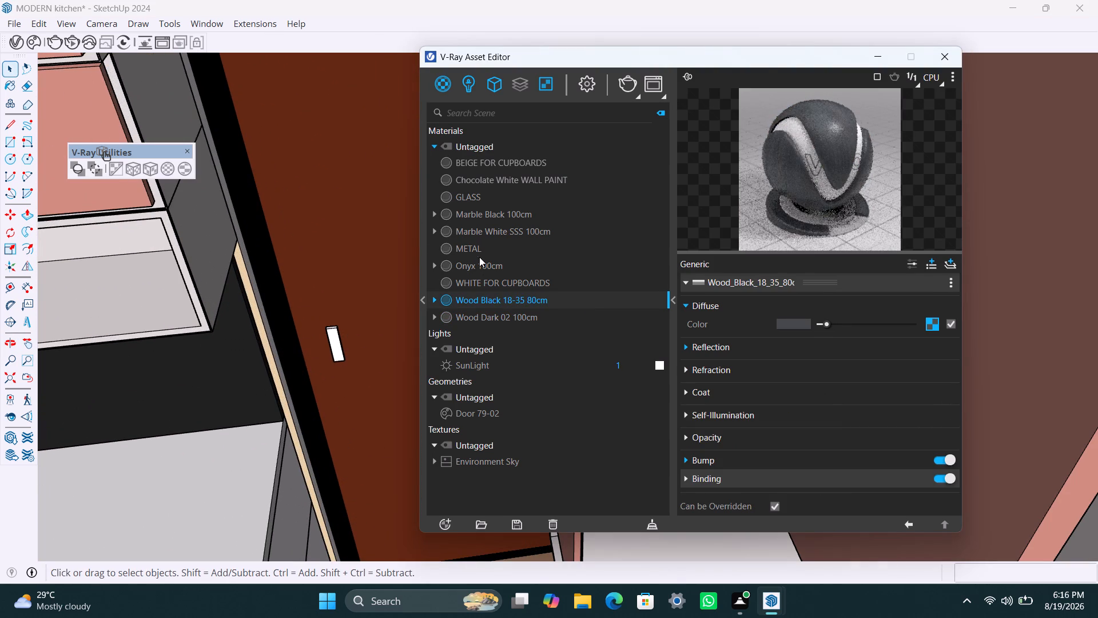
pyautogui.click(483, 268)
pyautogui.click(485, 280)
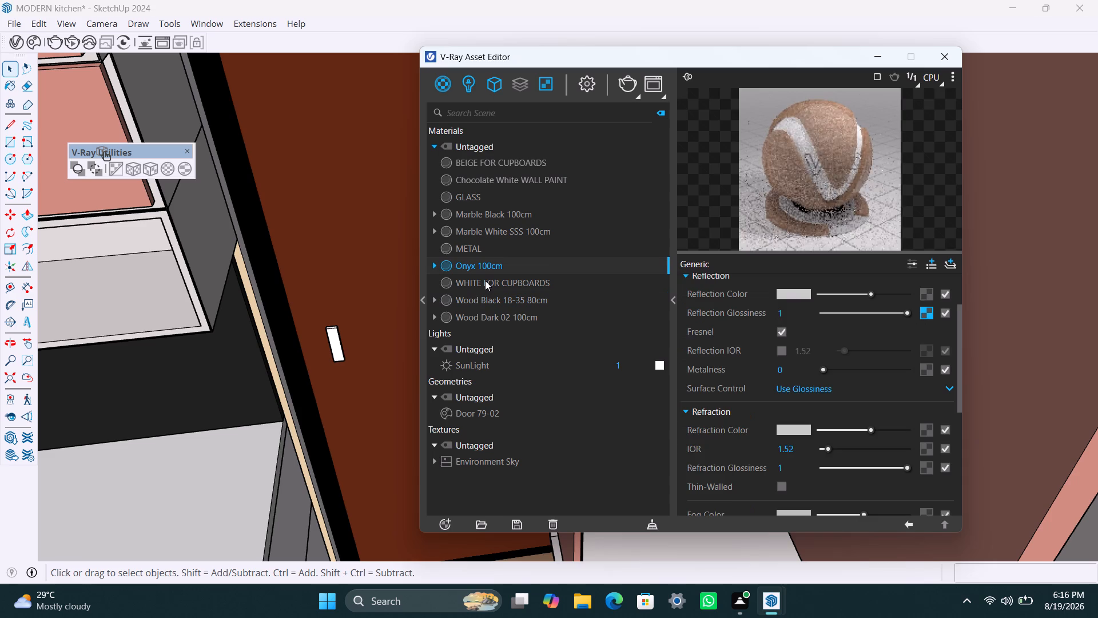
pyautogui.click(337, 344)
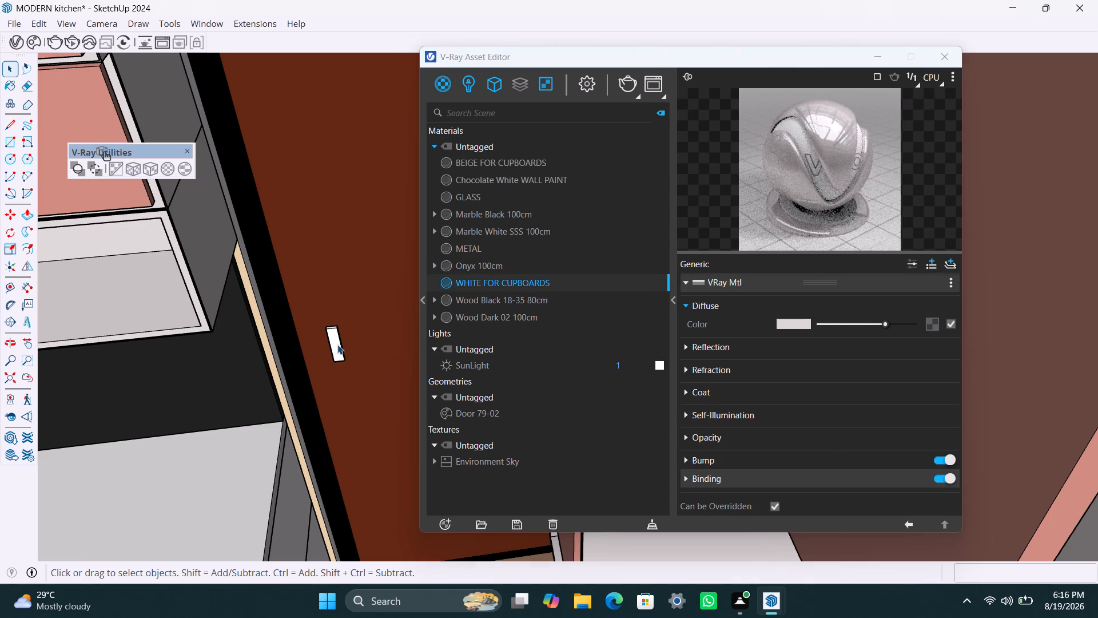
pyautogui.rightClick(507, 283)
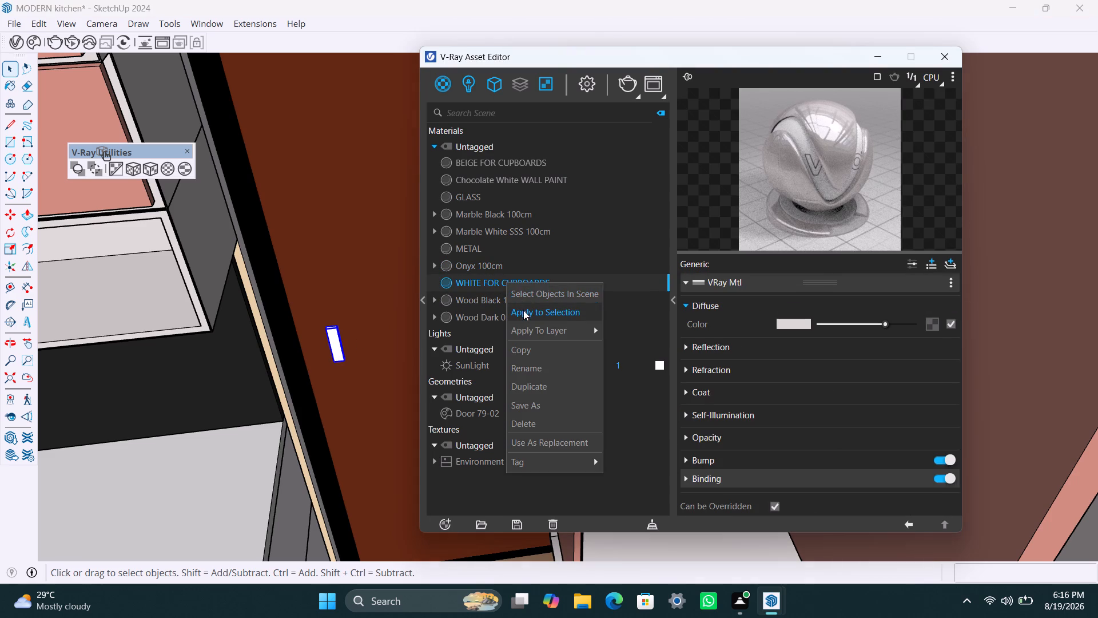
pyautogui.click(523, 310)
pyautogui.scroll(-20, 375, 264)
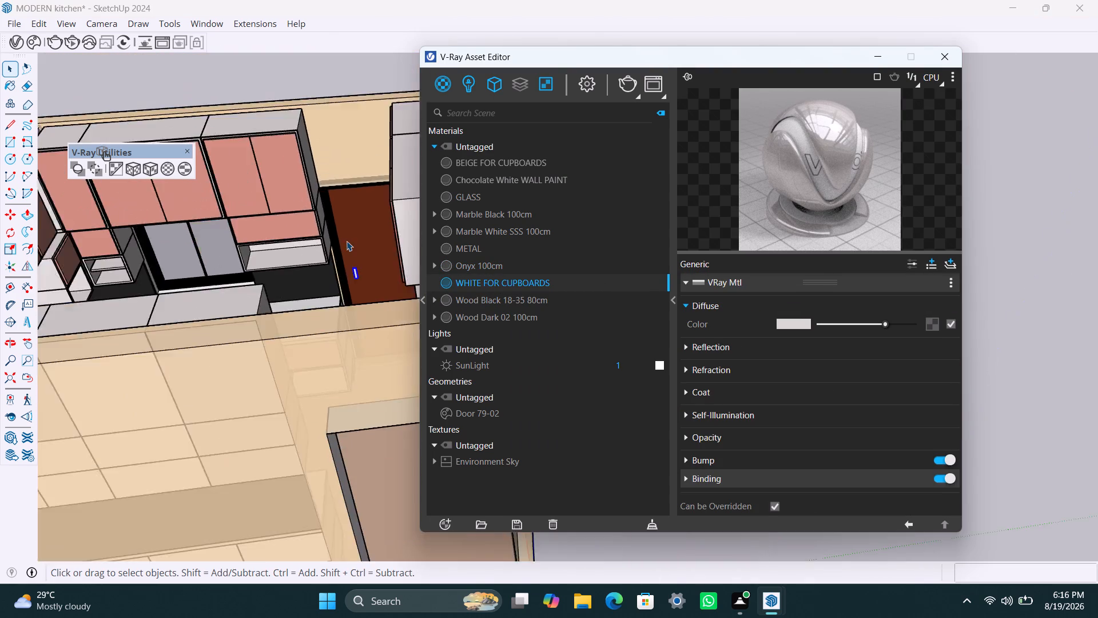
pyautogui.scroll(-1, 347, 241)
pyautogui.click(332, 88)
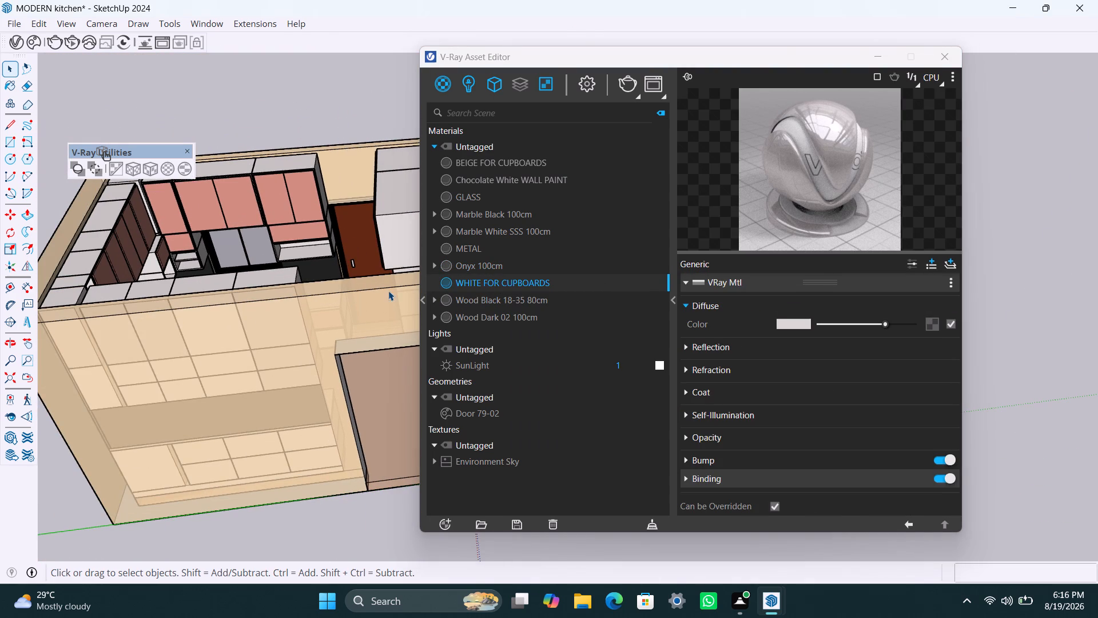
# Minimize the V-Ray Asset Editor and save the kitchen model.
pyautogui.click(869, 62)
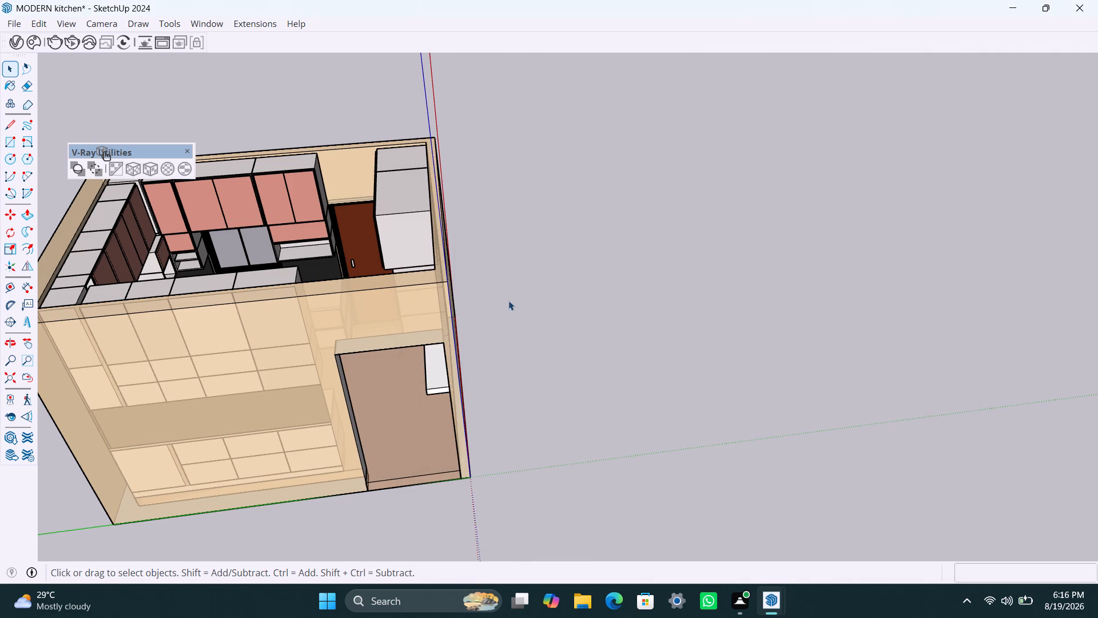
pyautogui.scroll(-2, 454, 360)
pyautogui.moveTo(587, 347); pyautogui.dragTo(793, 378, button='middle')
pyautogui.scroll(3, 515, 374)
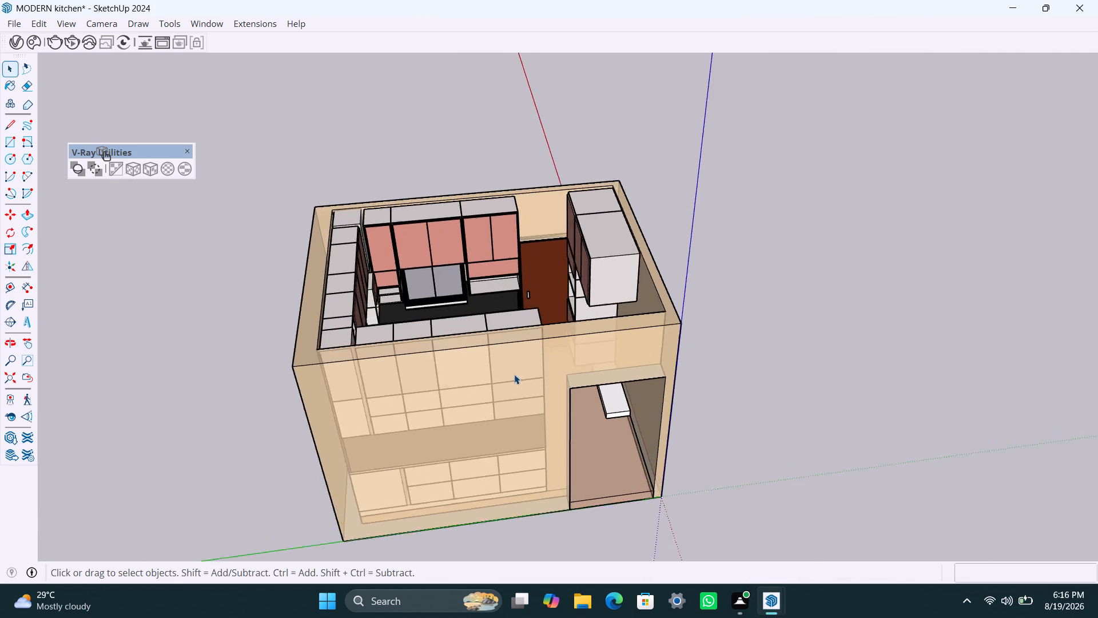
pyautogui.moveTo(519, 394); pyautogui.dragTo(428, 296, button='middle')
pyautogui.scroll(1, 428, 296)
pyautogui.scroll(-2, 568, 485)
pyautogui.hotkey('ctrl', 's')
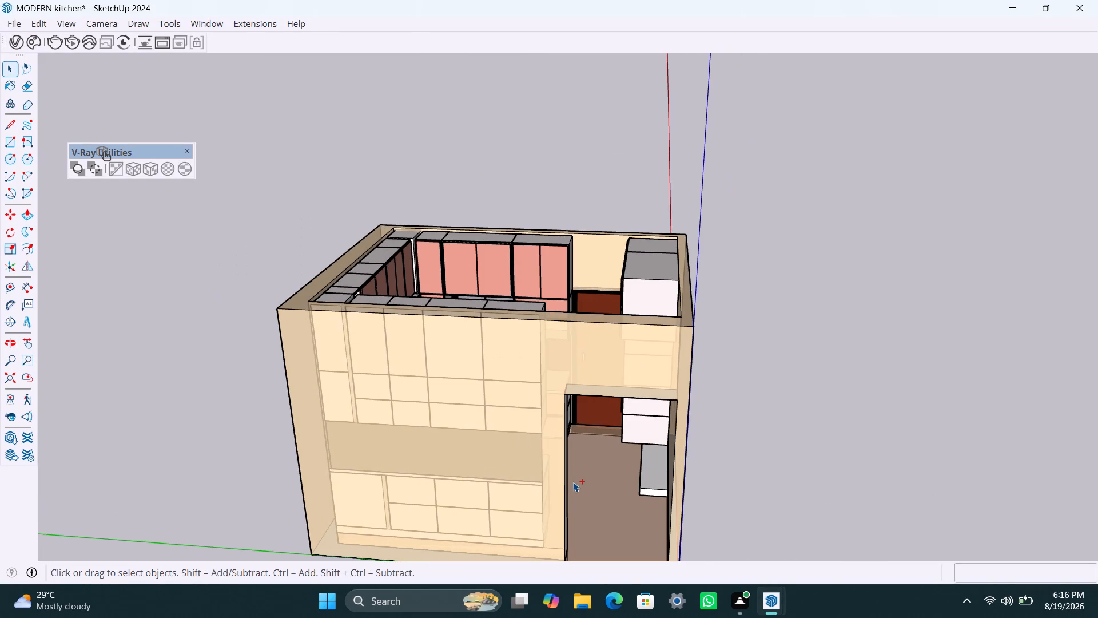
pyautogui.press('space')
# Apply the Chocolate White WALL PAINT material to the sill face of the window opening above the countertop, inside the wall group.
pyautogui.scroll(-3, 522, 261)
pyautogui.moveTo(510, 267); pyautogui.dragTo(487, 411, button='middle')
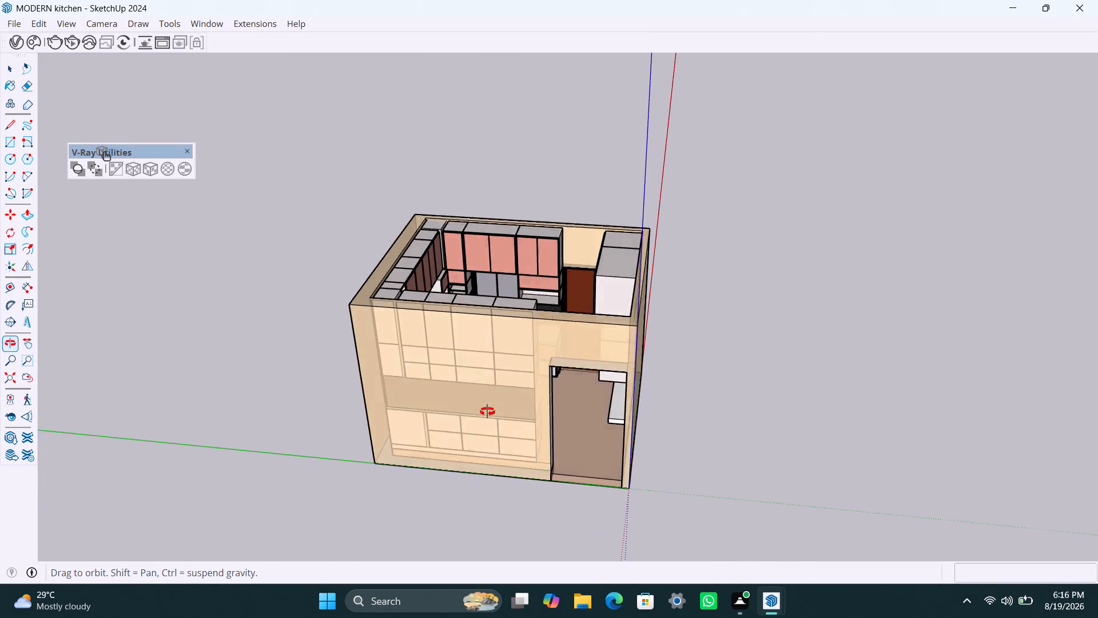
pyautogui.moveTo(487, 411); pyautogui.dragTo(487, 419, button='middle')
pyautogui.scroll(5, 522, 235)
pyautogui.moveTo(491, 305); pyautogui.dragTo(417, 368, button='middle')
pyautogui.scroll(3, 432, 327)
pyautogui.moveTo(453, 315); pyautogui.dragTo(386, 330, button='middle')
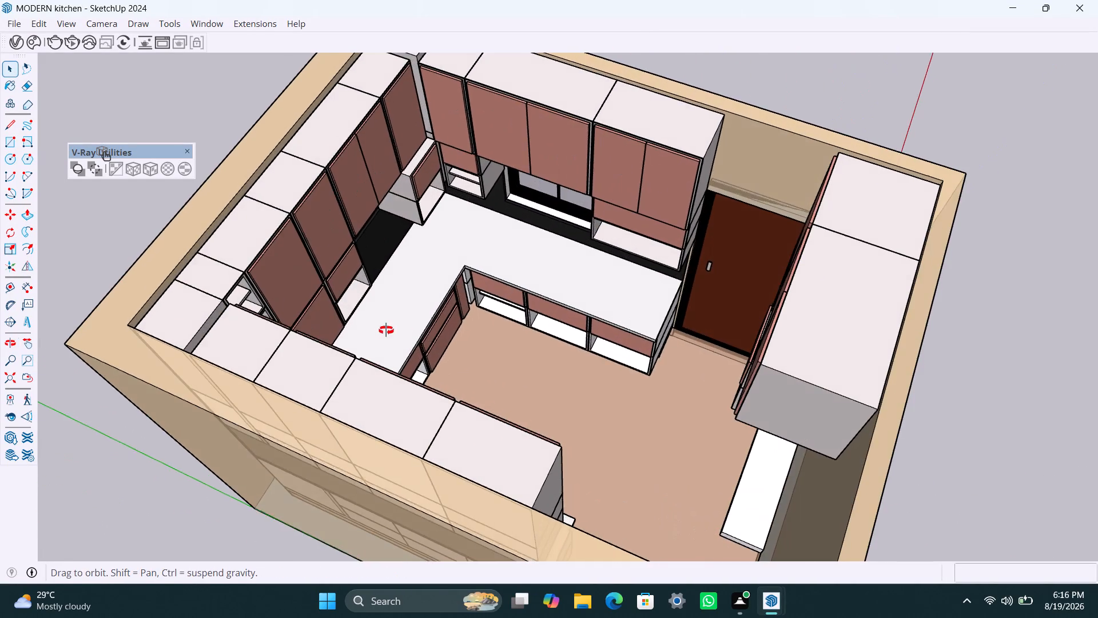
pyautogui.moveTo(386, 330); pyautogui.dragTo(365, 328, button='middle')
pyautogui.scroll(2, 513, 276)
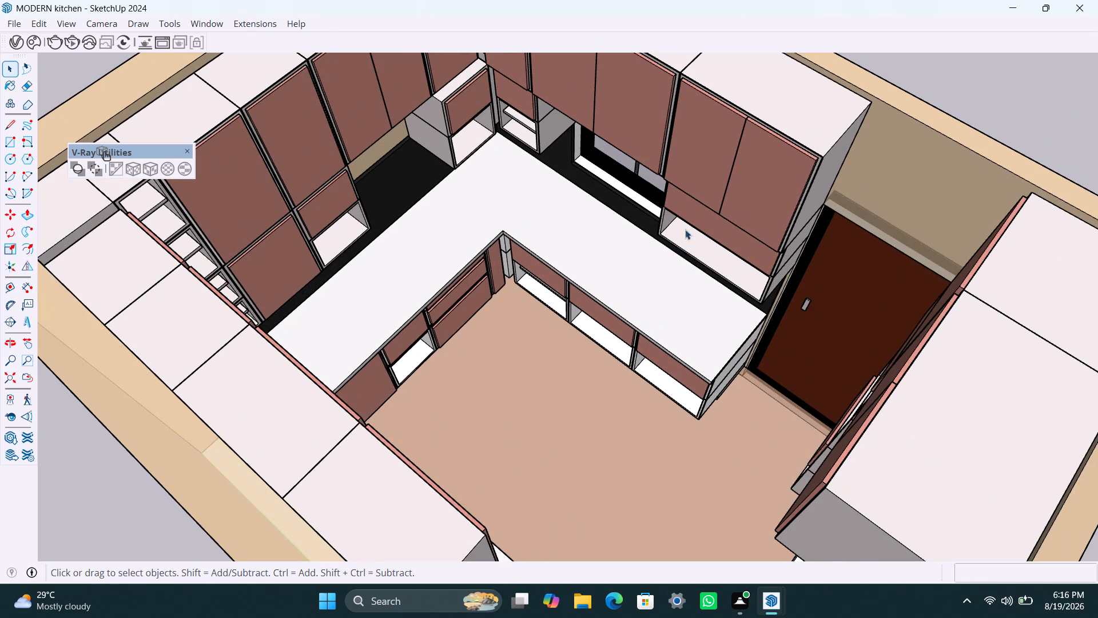
pyautogui.scroll(5, 653, 215)
pyautogui.moveTo(608, 245); pyautogui.dragTo(479, 245, button='middle')
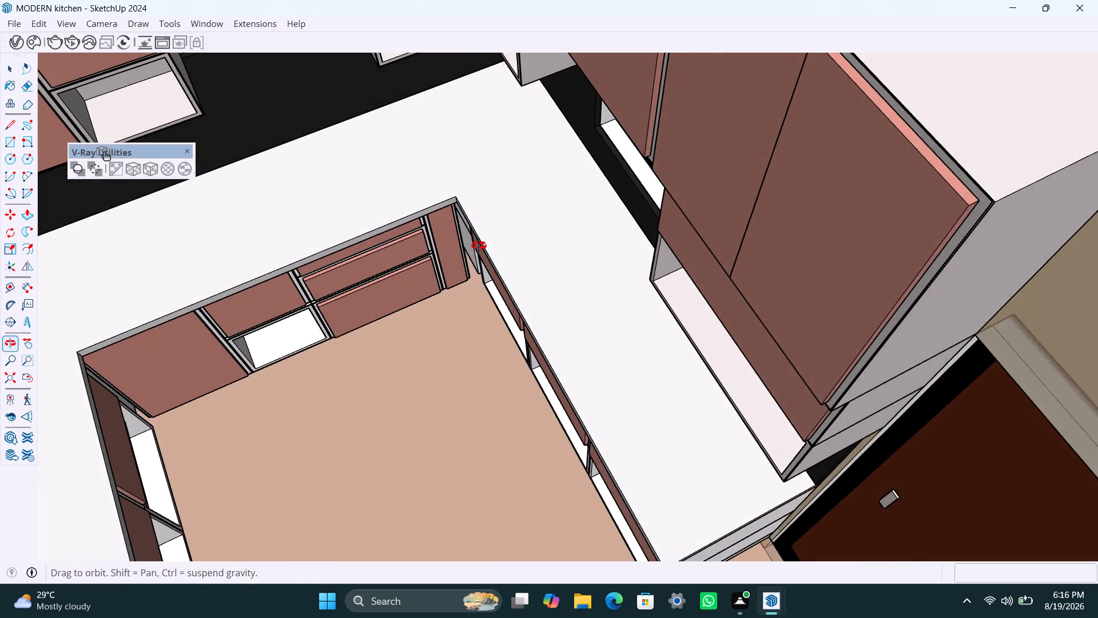
pyautogui.moveTo(479, 245); pyautogui.dragTo(706, 155, button='middle')
pyautogui.scroll(2, 639, 211)
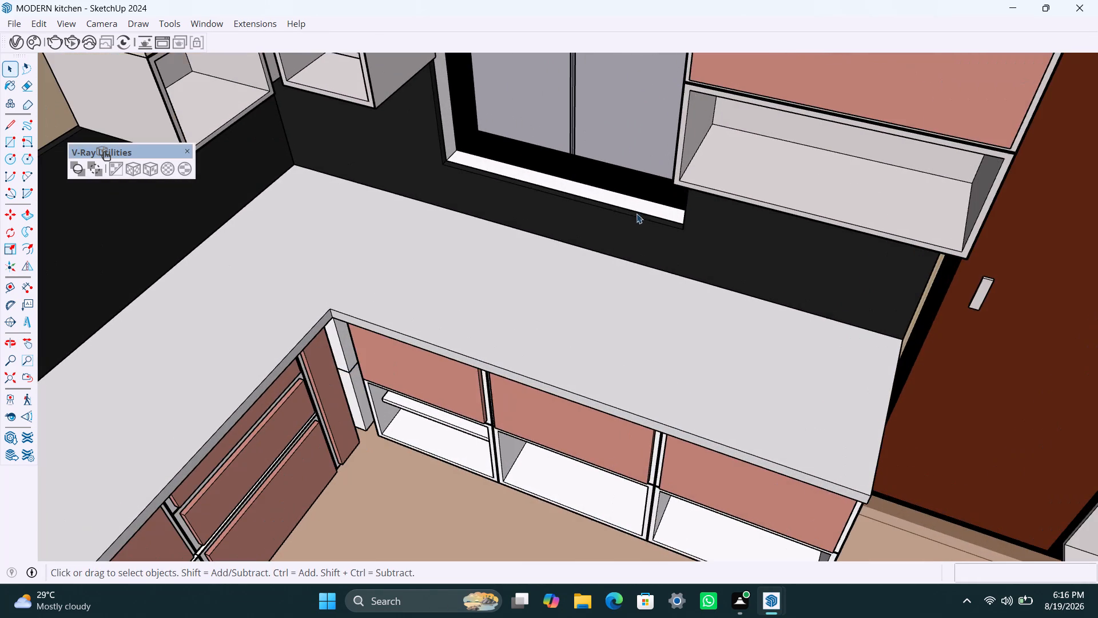
pyautogui.moveTo(636, 214); pyautogui.dragTo(762, 208, button='middle')
pyautogui.click(639, 193)
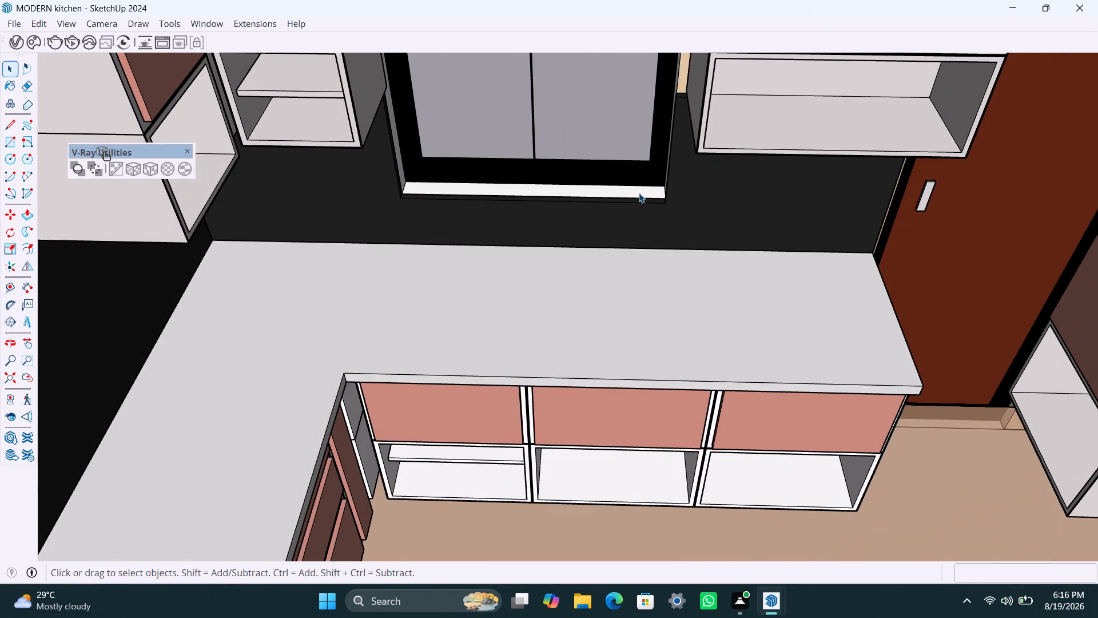
pyautogui.doubleClick(639, 193)
pyautogui.click(631, 192)
pyautogui.tripleClick(631, 192)
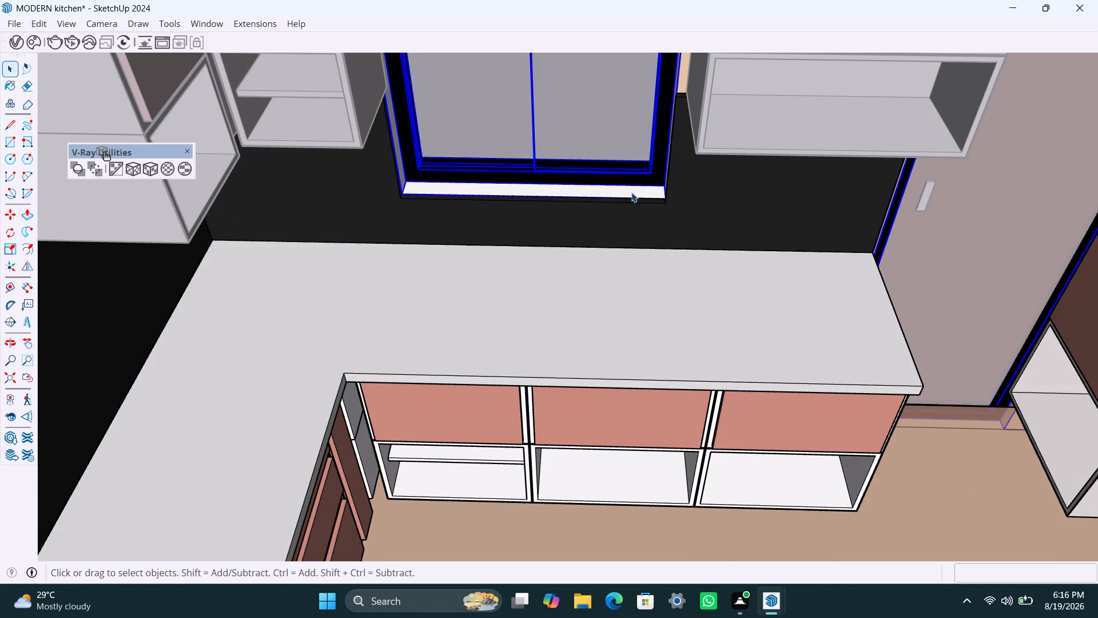
pyautogui.click(631, 192)
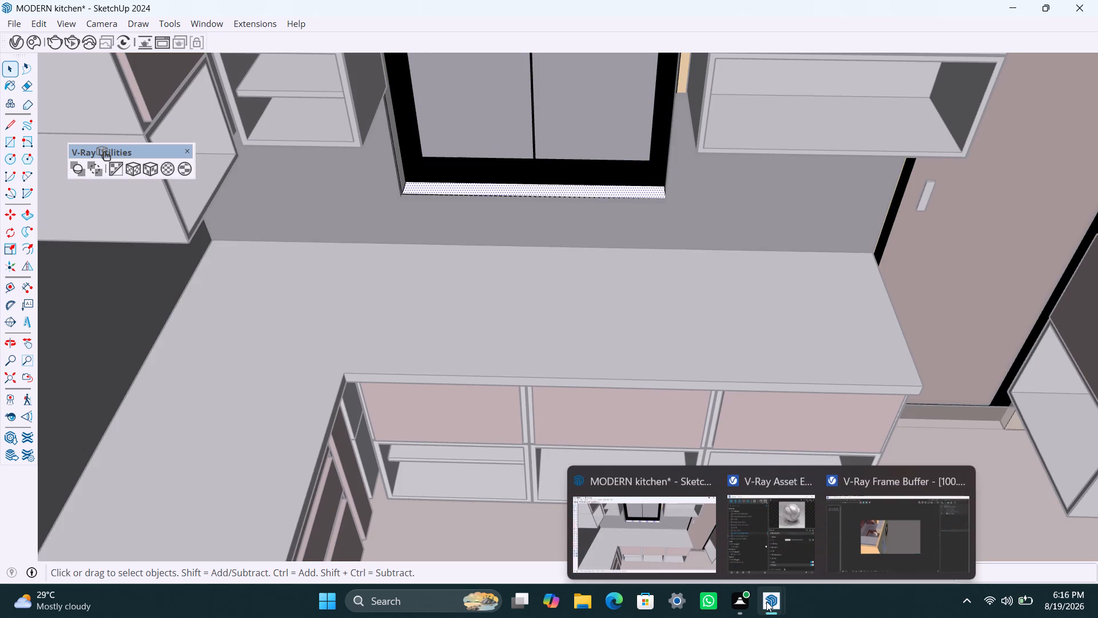
pyautogui.click(770, 549)
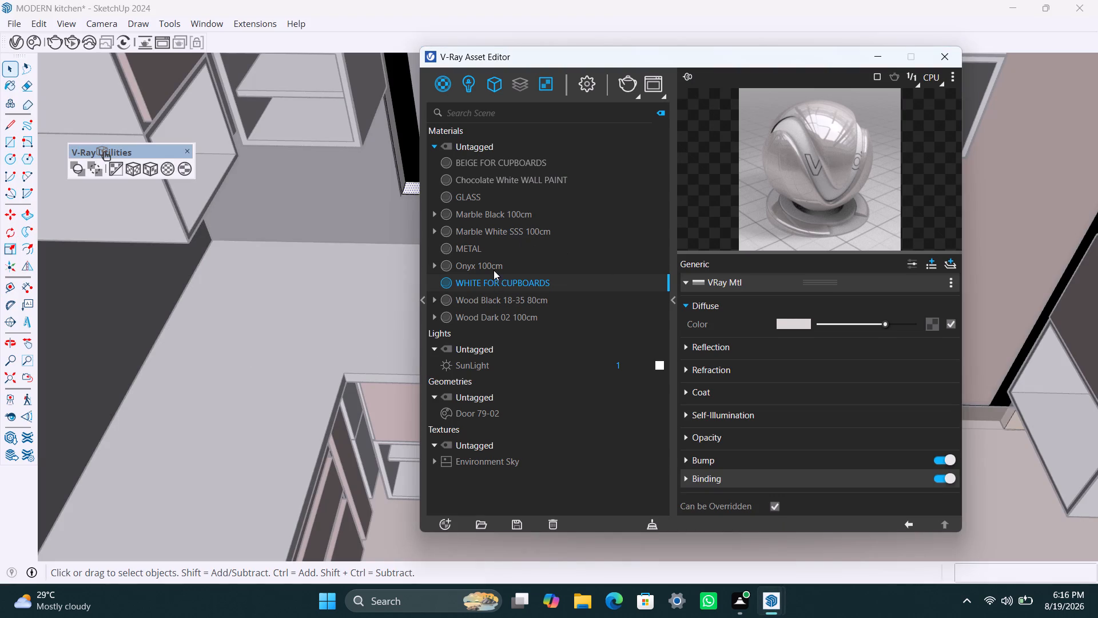
pyautogui.click(500, 177)
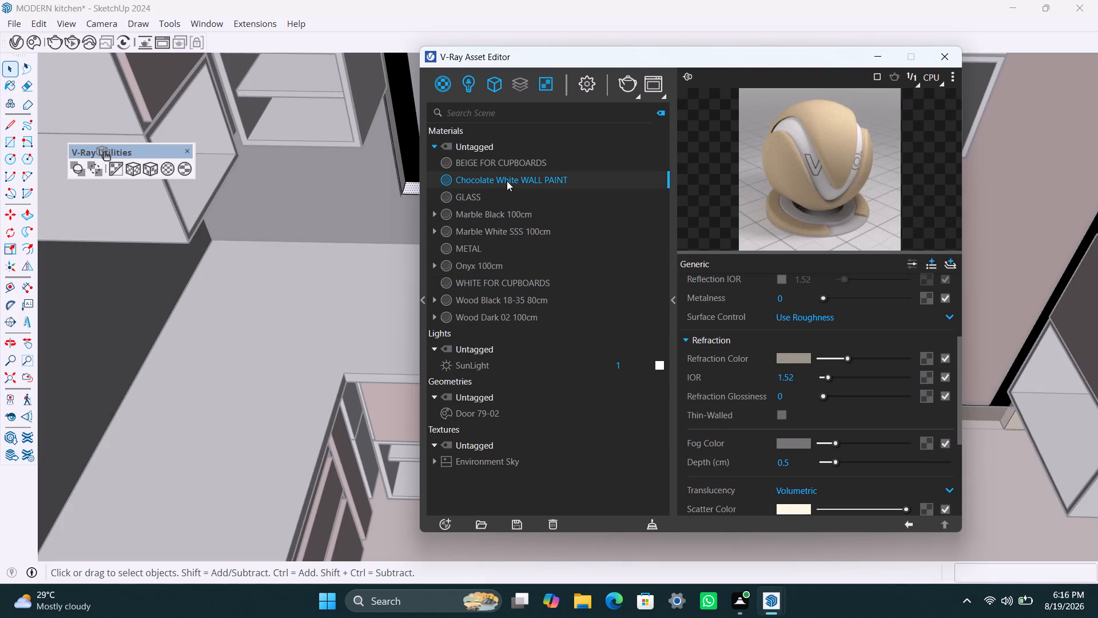
pyautogui.rightClick(522, 181)
pyautogui.click(548, 207)
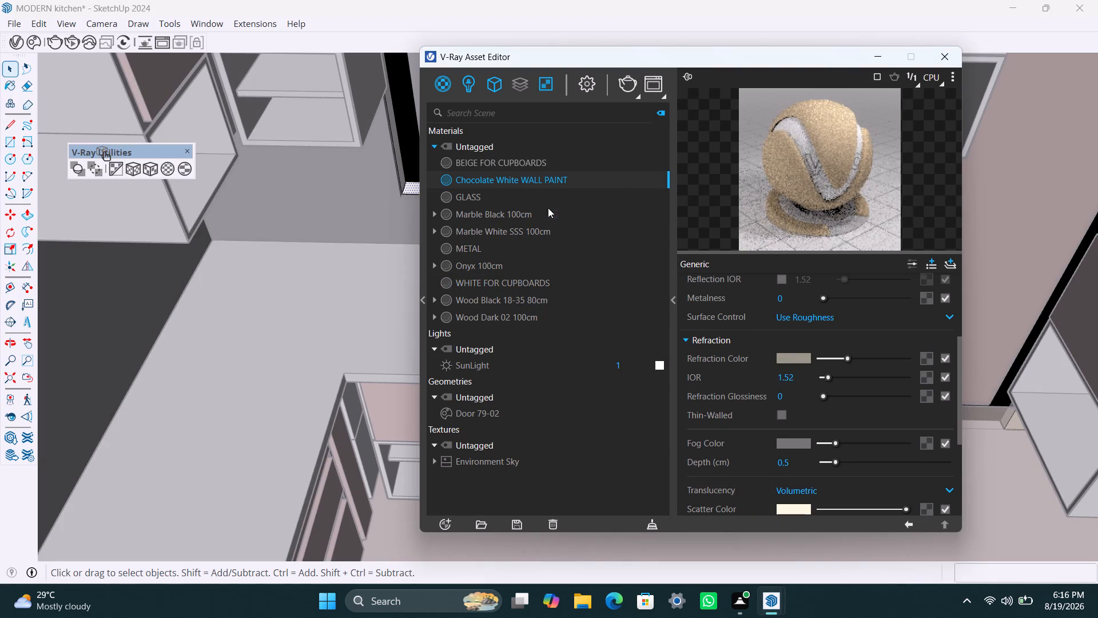
# Apply Chocolate White WALL PAINT to the side reveal of the same window opening, next to the open corner shelves.
pyautogui.click(402, 173)
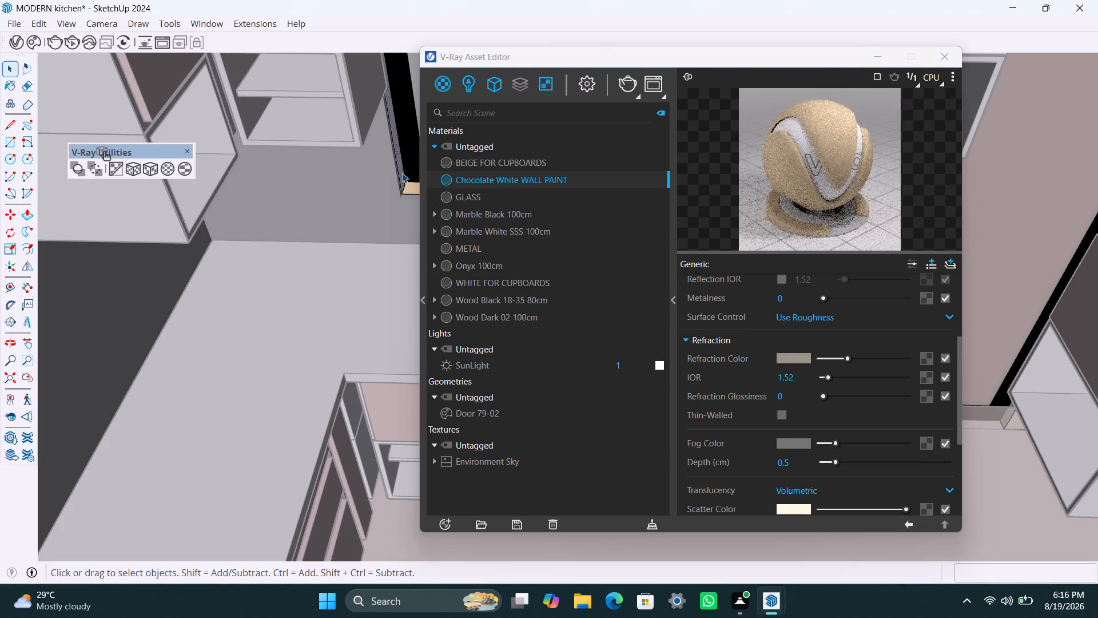
pyautogui.rightClick(480, 183)
pyautogui.click(521, 208)
# Apply Chocolate White WALL PAINT to the remaining side reveal of the window opening above the countertop, opposite the already painted one.
pyautogui.scroll(-2, 389, 231)
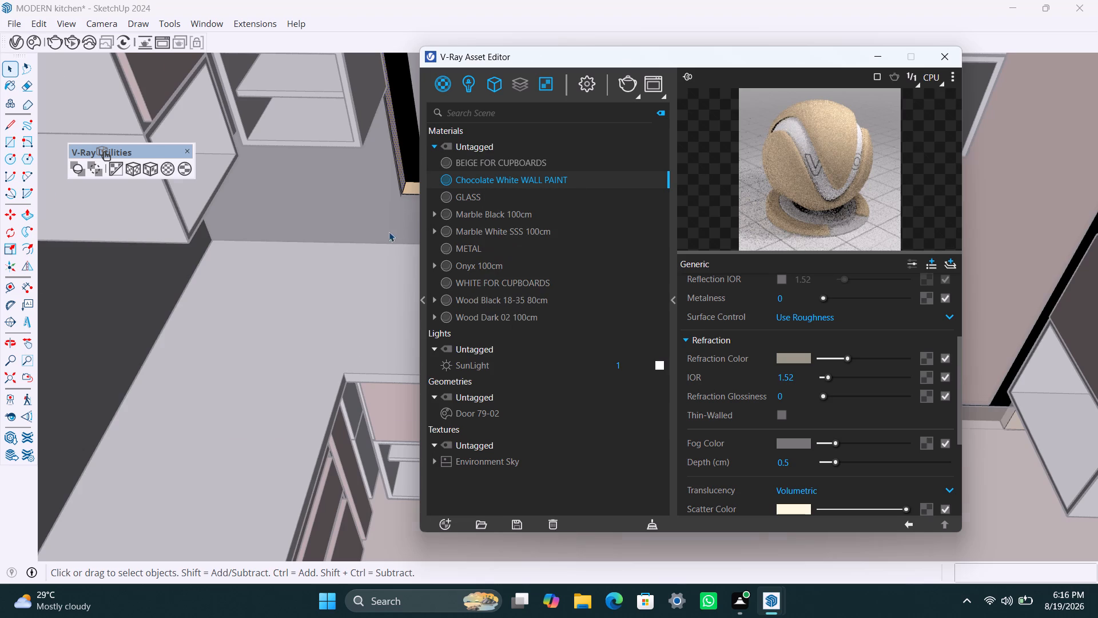
pyautogui.scroll(-5, 389, 232)
pyautogui.keyDown('shift'); pyautogui.moveTo(378, 219); pyautogui.dragTo(267, 274, button='middle'); pyautogui.keyUp('shift')
pyautogui.scroll(3, 331, 246)
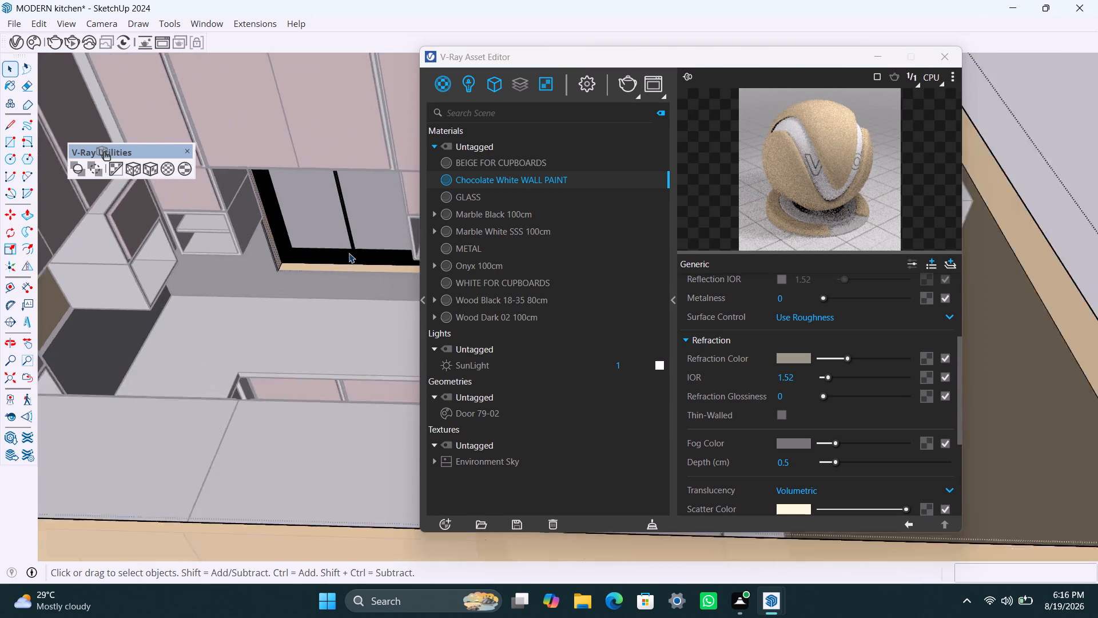
pyautogui.moveTo(352, 262); pyautogui.dragTo(448, 273, button='middle')
pyautogui.moveTo(303, 288); pyautogui.dragTo(192, 305, button='middle')
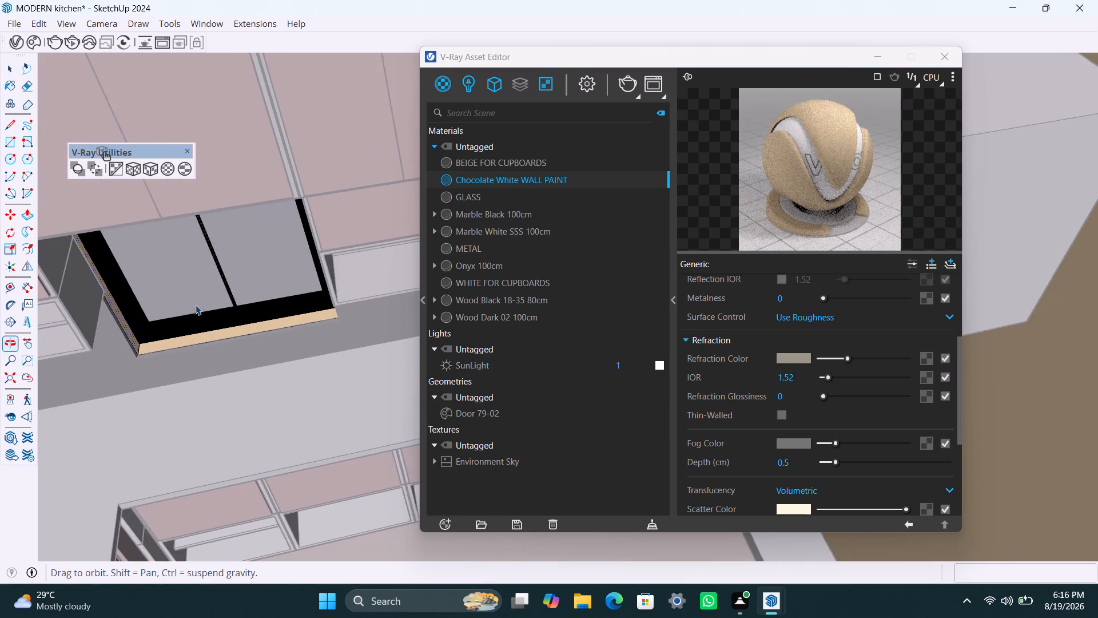
pyautogui.scroll(3, 244, 300)
pyautogui.moveTo(254, 300); pyautogui.dragTo(361, 292, button='middle')
pyautogui.scroll(4, 390, 282)
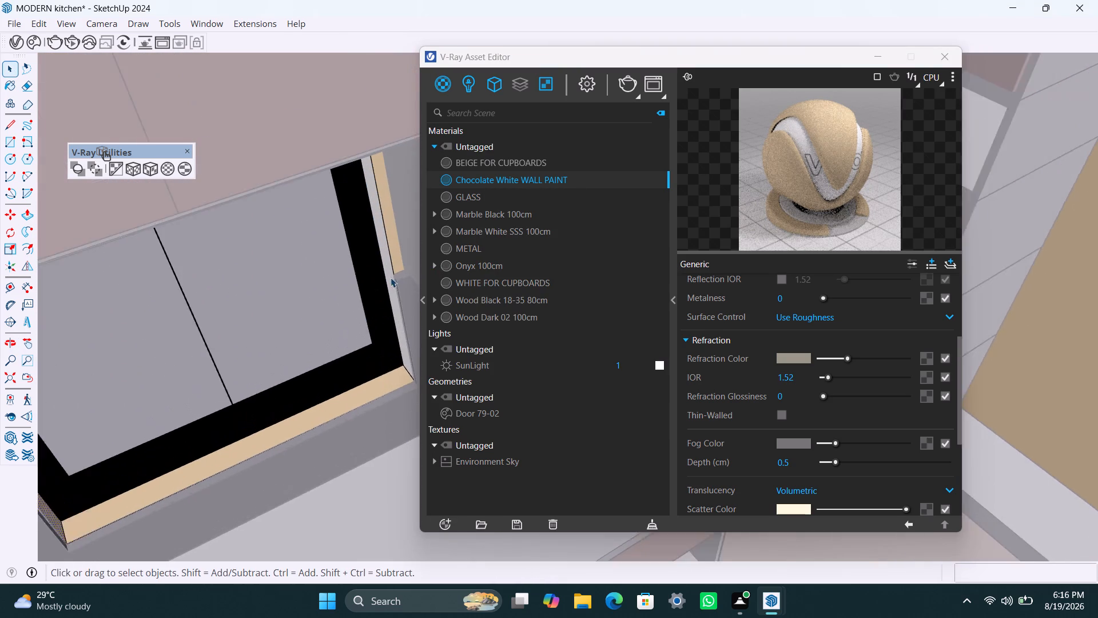
pyautogui.scroll(3, 391, 278)
pyautogui.click(392, 267)
pyautogui.rightClick(524, 177)
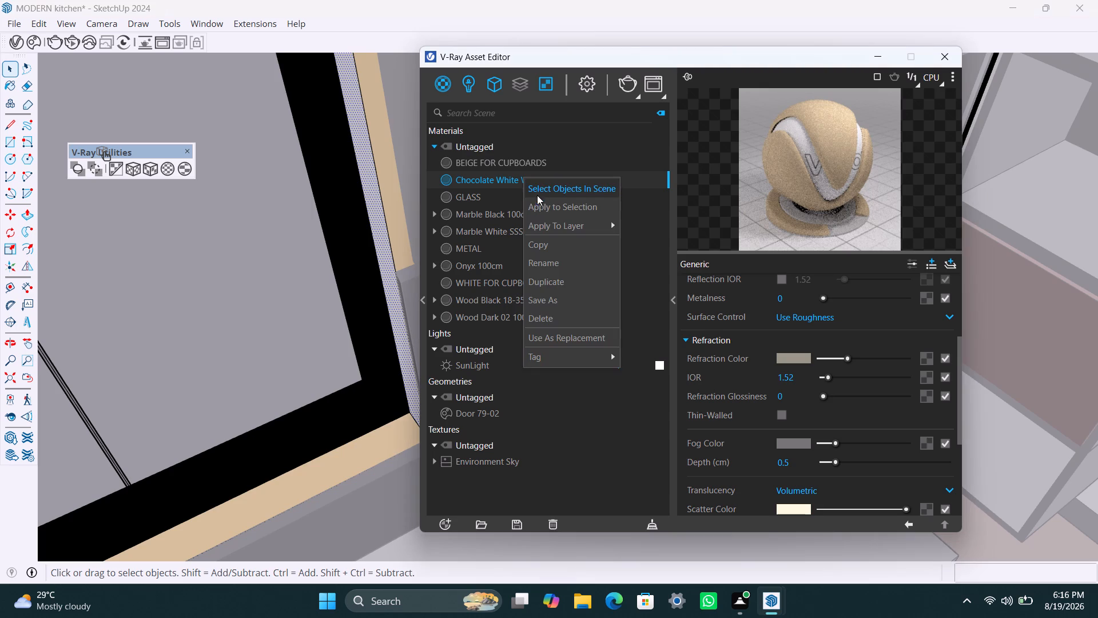
pyautogui.click(539, 201)
# Apply Chocolate White WALL PAINT to the top reveal face of the same window opening, beneath the upper cupboards.
pyautogui.scroll(-11, 301, 310)
pyautogui.moveTo(315, 326); pyautogui.dragTo(291, 263, button='middle')
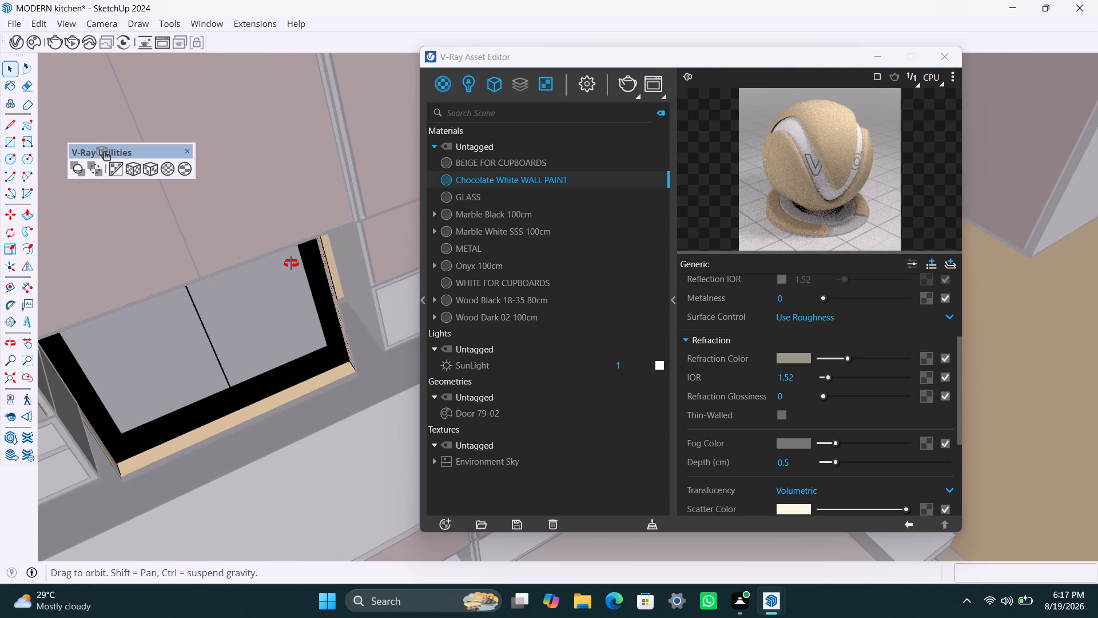
pyautogui.moveTo(291, 263); pyautogui.dragTo(187, 308, button='middle')
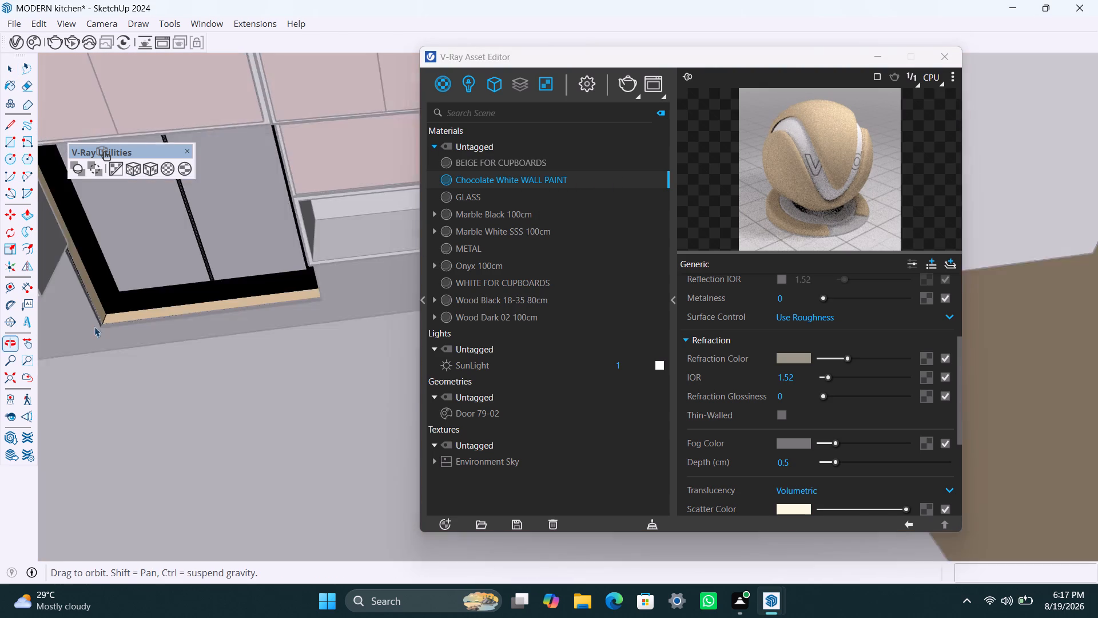
pyautogui.scroll(-4, 189, 241)
pyautogui.moveTo(218, 251); pyautogui.dragTo(197, 356, button='middle')
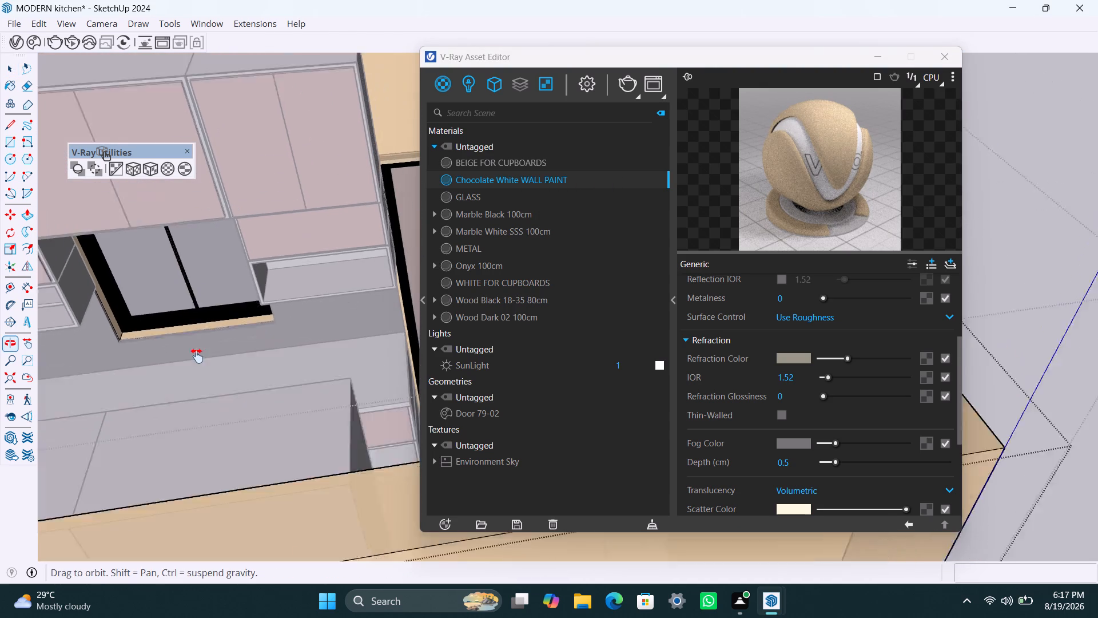
pyautogui.moveTo(197, 356); pyautogui.dragTo(190, 398, button='middle')
pyautogui.scroll(4, 167, 371)
pyautogui.moveTo(131, 335); pyautogui.dragTo(118, 275, button='middle')
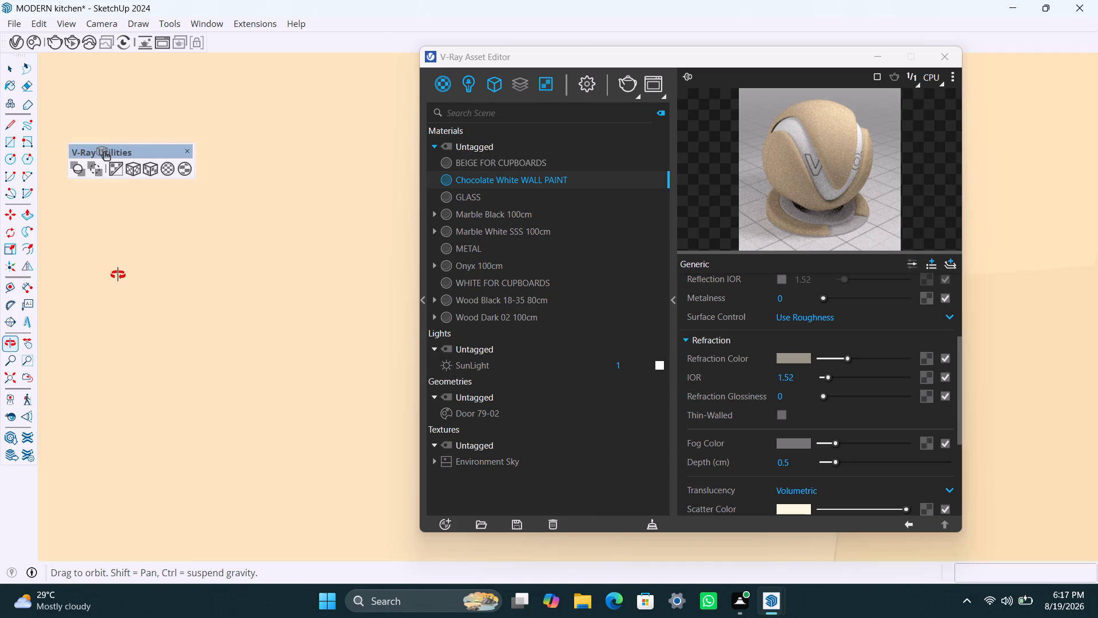
pyautogui.moveTo(118, 275); pyautogui.dragTo(118, 276, button='middle')
pyautogui.scroll(15, 180, 237)
pyautogui.moveTo(238, 235); pyautogui.dragTo(242, 229, button='middle')
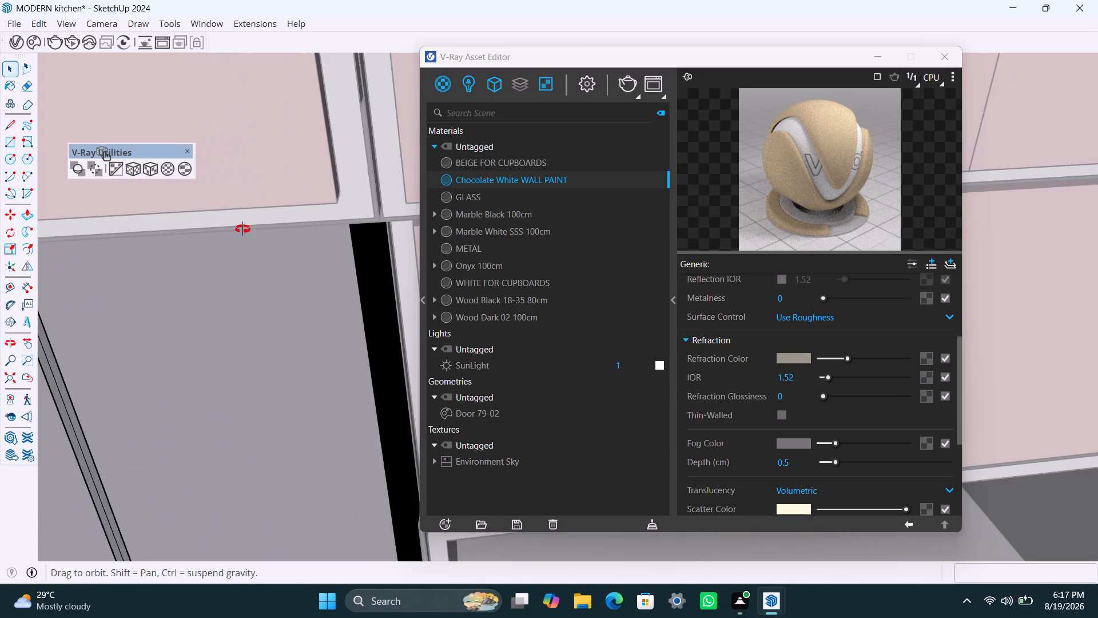
pyautogui.moveTo(242, 229); pyautogui.dragTo(256, 195, button='middle')
pyautogui.scroll(-3, 257, 197)
pyautogui.moveTo(265, 191); pyautogui.dragTo(295, 137, button='middle')
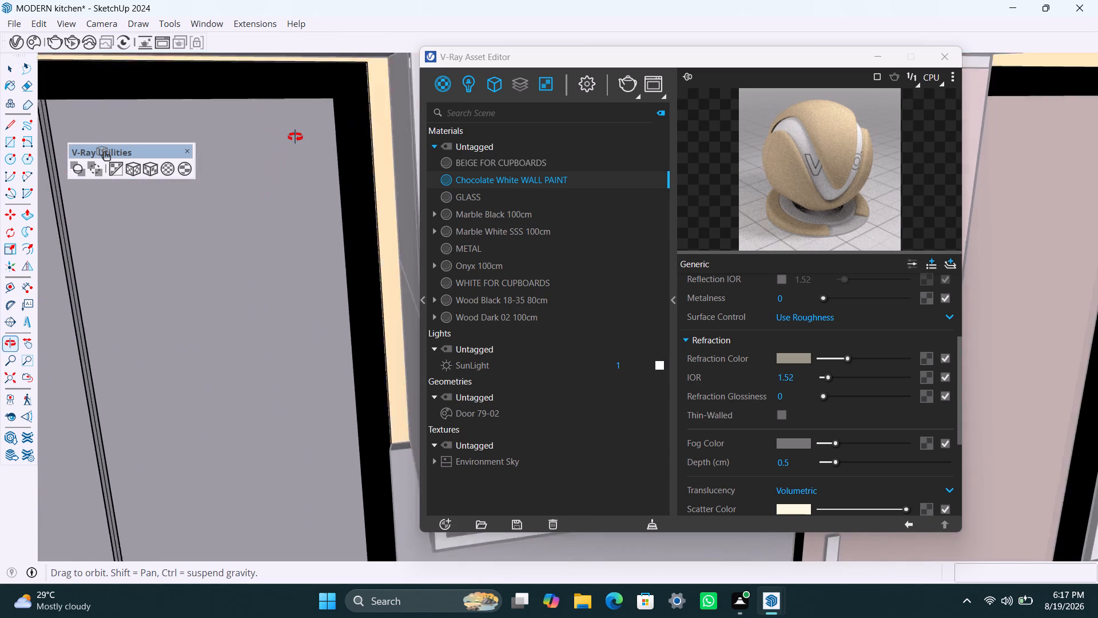
pyautogui.moveTo(295, 137); pyautogui.dragTo(296, 136, button='middle')
pyautogui.scroll(-2, 291, 148)
pyautogui.keyDown('shift'); pyautogui.moveTo(289, 154); pyautogui.dragTo(288, 201, button='middle'); pyautogui.keyUp('shift')
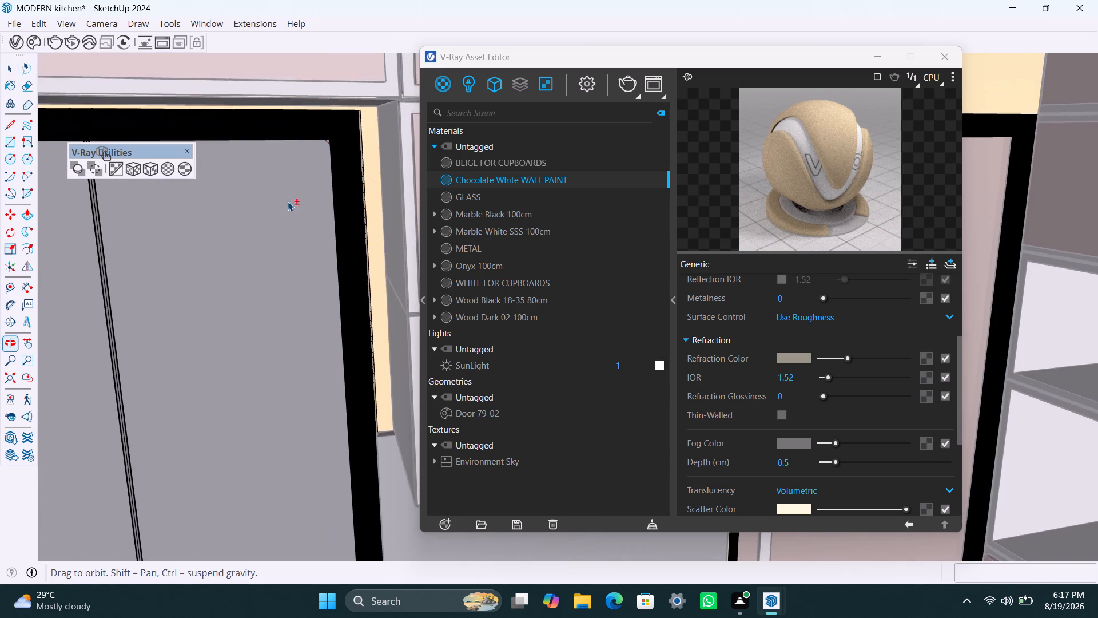
pyautogui.keyDown('shift'); pyautogui.moveTo(288, 201); pyautogui.dragTo(287, 201, button='middle'); pyautogui.keyUp('shift')
pyautogui.scroll(4, 303, 141)
pyautogui.moveTo(316, 117); pyautogui.dragTo(351, 81, button='middle')
pyautogui.scroll(-1, 340, 115)
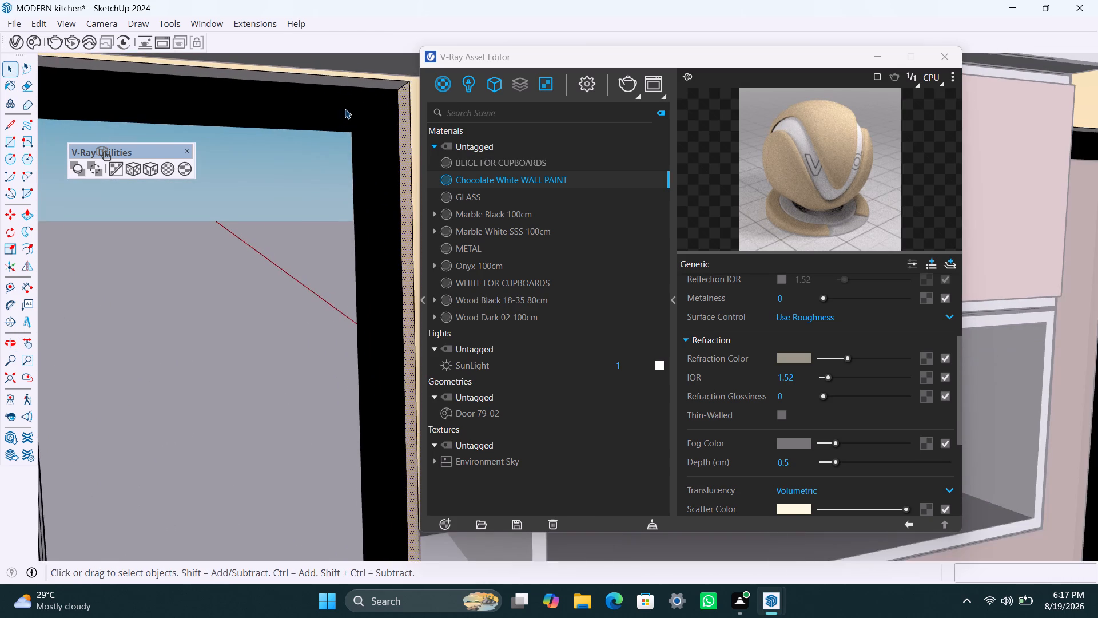
pyautogui.scroll(10, 359, 86)
pyautogui.click(362, 85)
pyautogui.rightClick(362, 85)
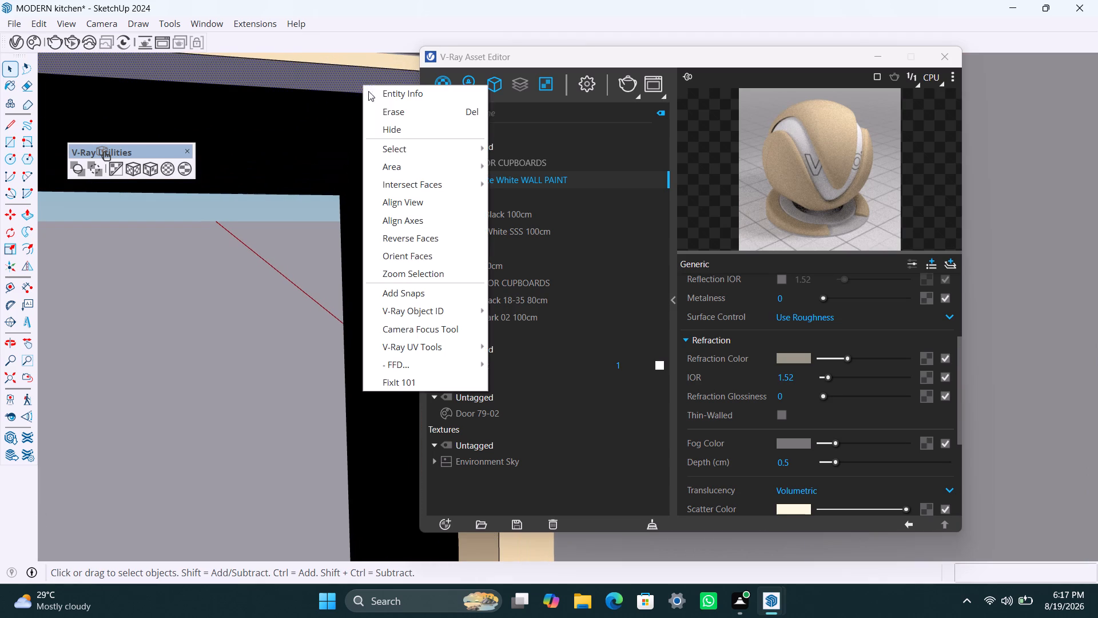
pyautogui.click(347, 78)
pyautogui.click(472, 180)
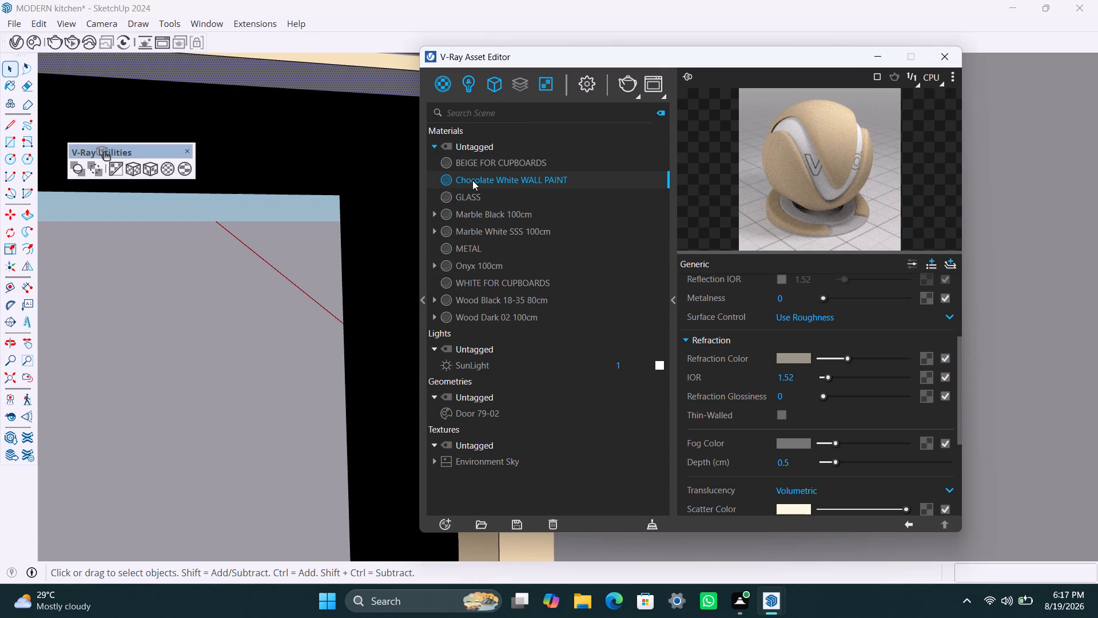
pyautogui.rightClick(472, 180)
pyautogui.click(499, 202)
# Bring the whole kitchen model into view, exit the wall group and clear the selection.
pyautogui.scroll(-20, 324, 203)
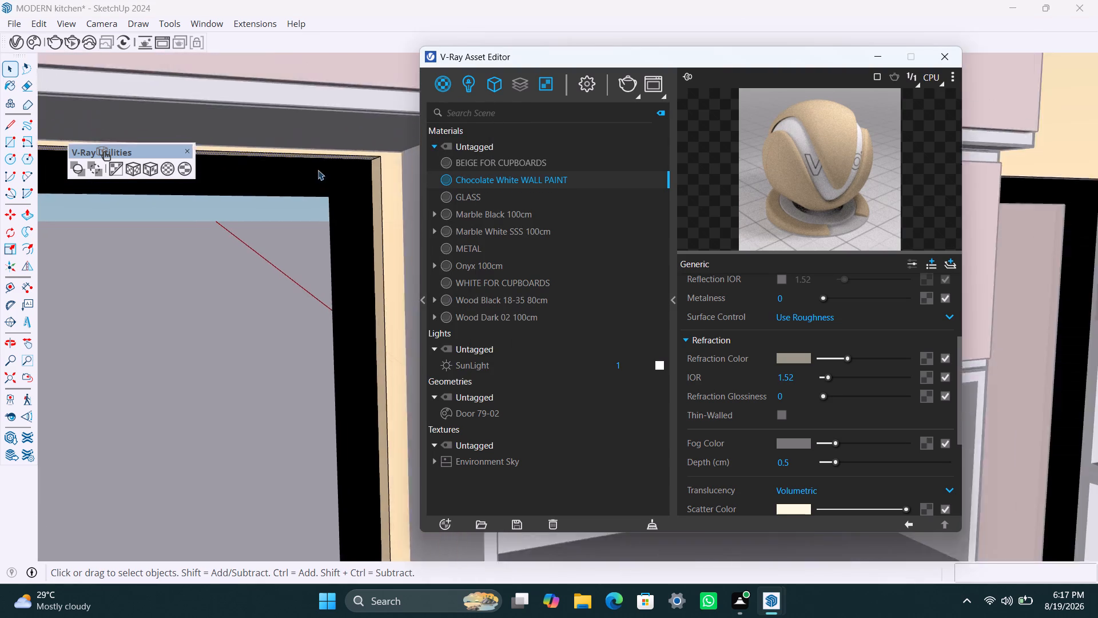
pyautogui.scroll(-20, 318, 170)
pyautogui.scroll(-2, 318, 170)
pyautogui.click(12, 374)
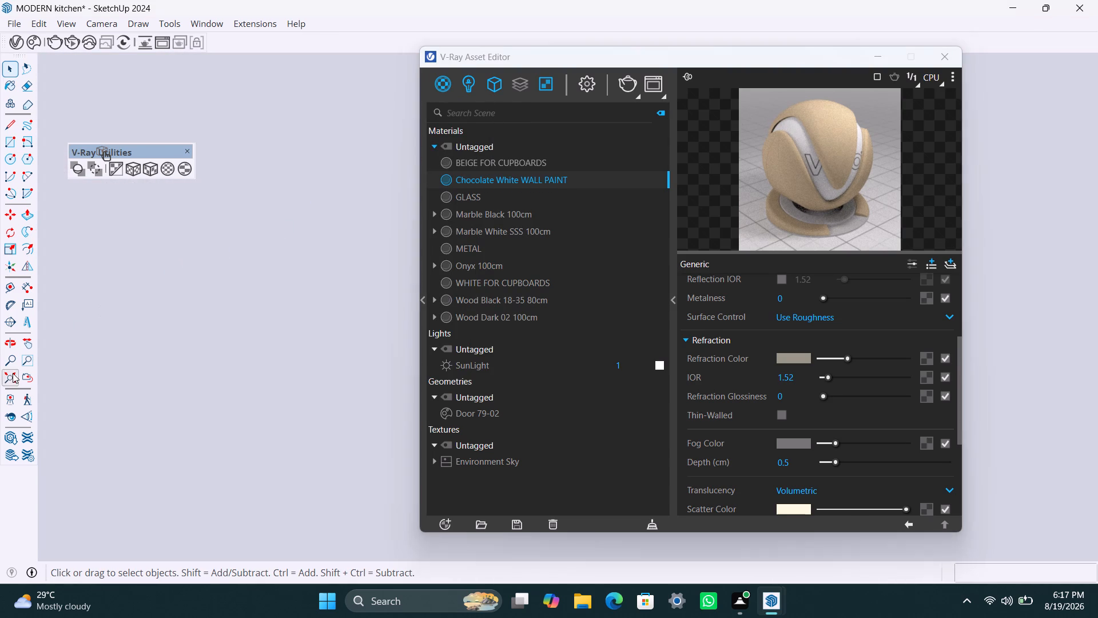
pyautogui.scroll(-4, 197, 295)
pyautogui.moveTo(220, 252); pyautogui.dragTo(185, 322, button='middle')
pyautogui.click(170, 313)
pyautogui.press('space')
pyautogui.click(173, 311)
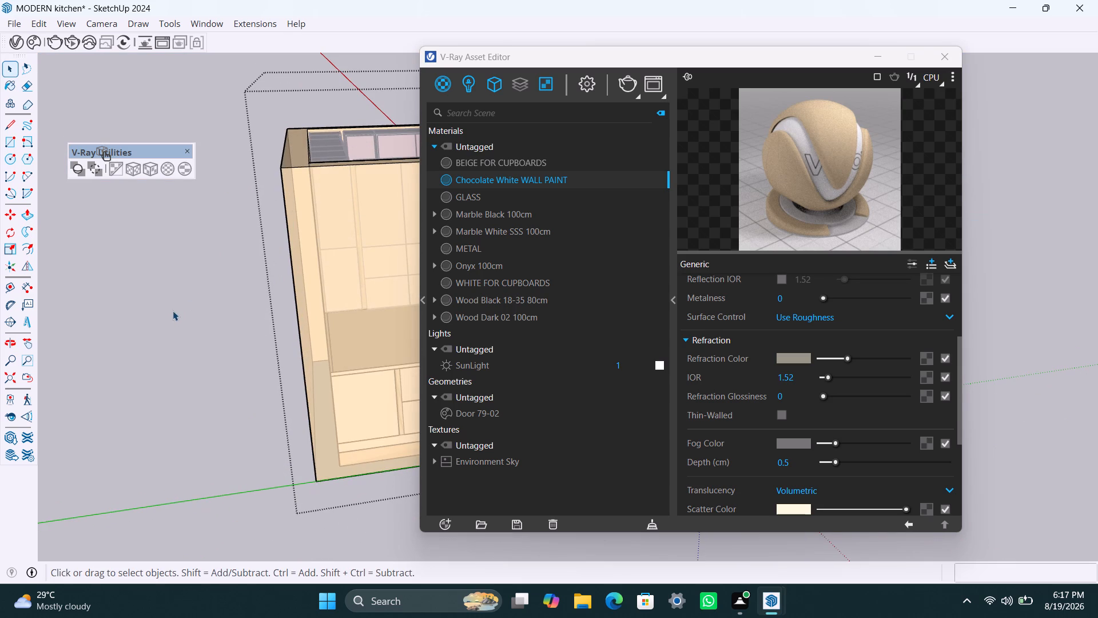
pyautogui.scroll(-13, 226, 330)
pyautogui.press('space')
pyautogui.press('space')
pyautogui.press('space')
pyautogui.tripleClick(189, 300)
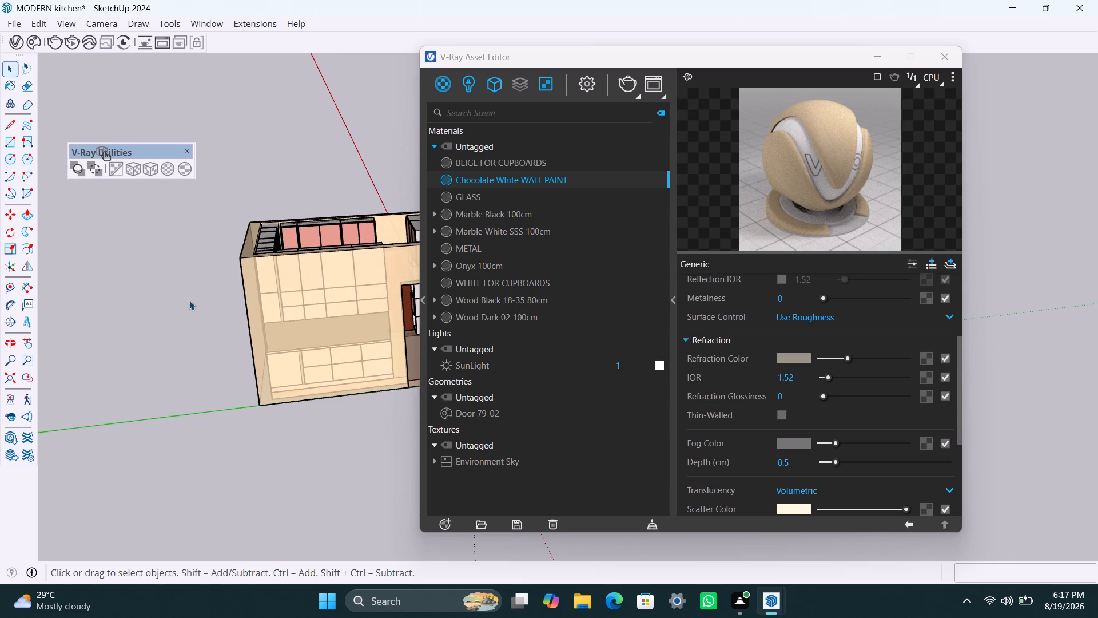
pyautogui.doubleClick(189, 300)
pyautogui.click(188, 296)
pyautogui.click(186, 291)
pyautogui.scroll(-4, 206, 306)
# Examine the outer walls and the doorway opening of the kitchen from outside.
pyautogui.moveTo(200, 314); pyautogui.dragTo(143, 343, button='middle')
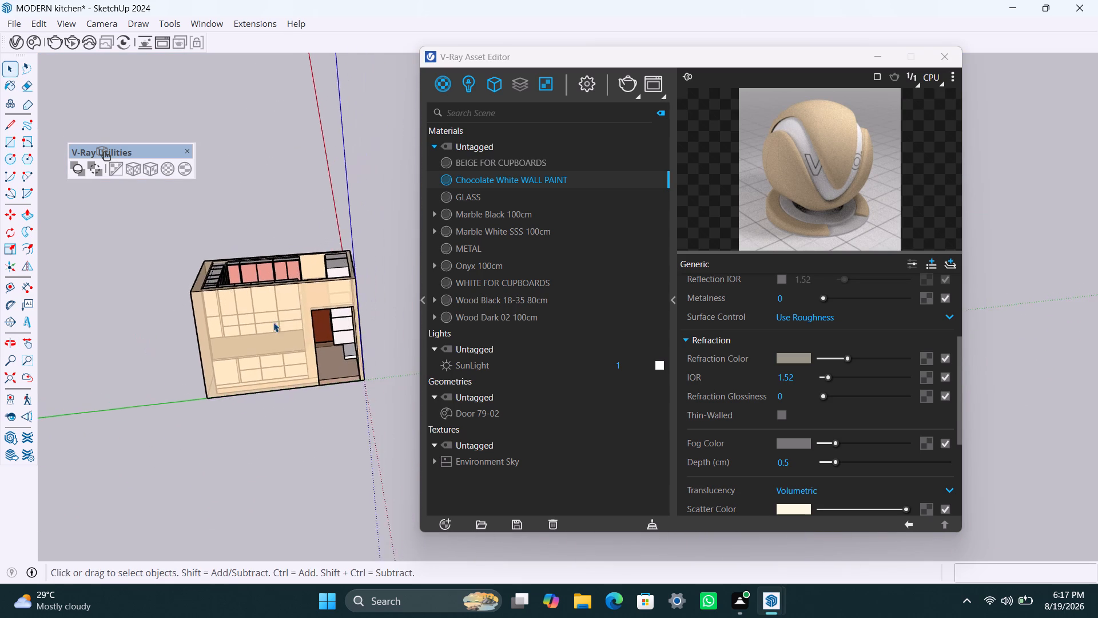
pyautogui.scroll(5, 277, 320)
pyautogui.moveTo(284, 334); pyautogui.dragTo(271, 445, button='middle')
pyautogui.scroll(4, 296, 300)
pyautogui.moveTo(332, 334); pyautogui.dragTo(250, 360, button='middle')
pyautogui.scroll(-2, 379, 313)
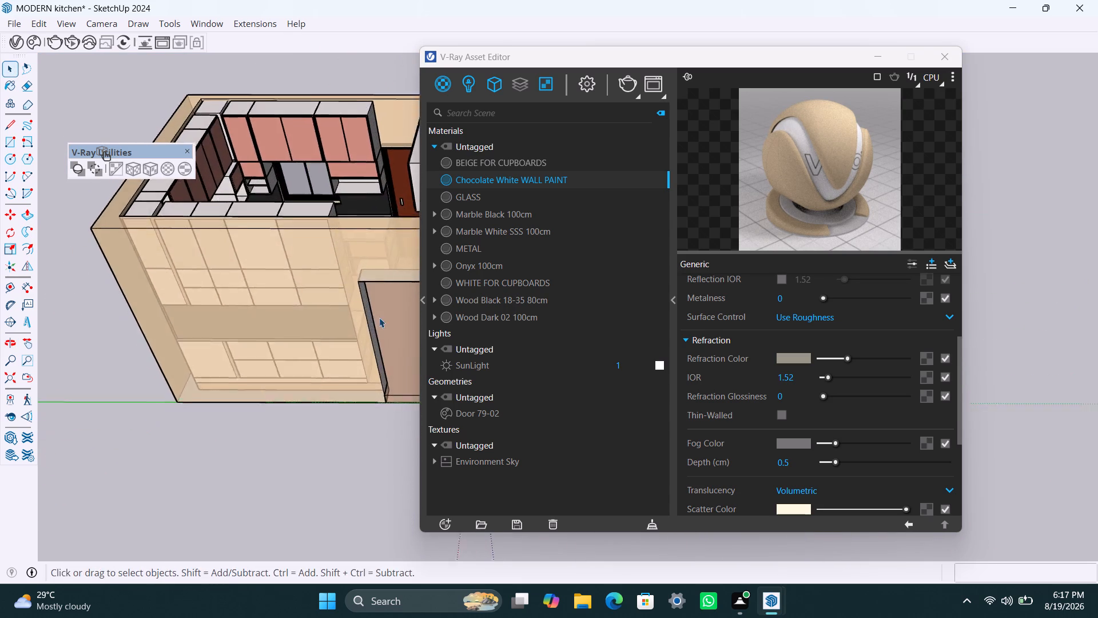
pyautogui.scroll(-2, 379, 318)
pyautogui.moveTo(373, 322); pyautogui.dragTo(289, 335, button='middle')
pyautogui.scroll(4, 339, 329)
pyautogui.moveTo(339, 345); pyautogui.dragTo(292, 381, button='middle')
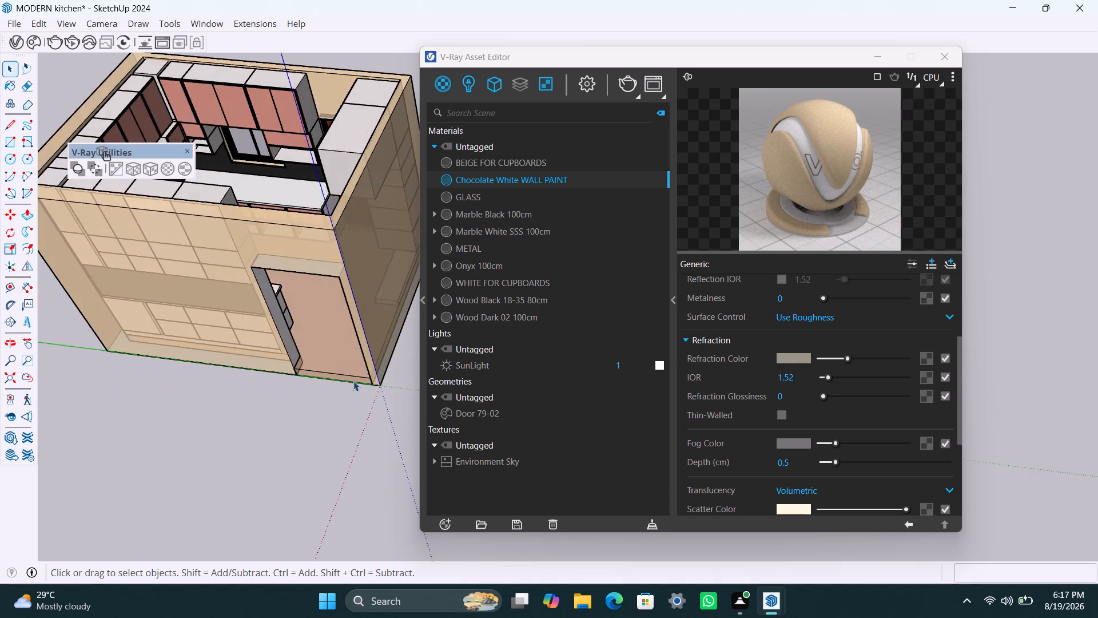
pyautogui.scroll(8, 368, 385)
pyautogui.moveTo(359, 379); pyautogui.dragTo(283, 379, button='middle')
pyautogui.scroll(-3, 315, 330)
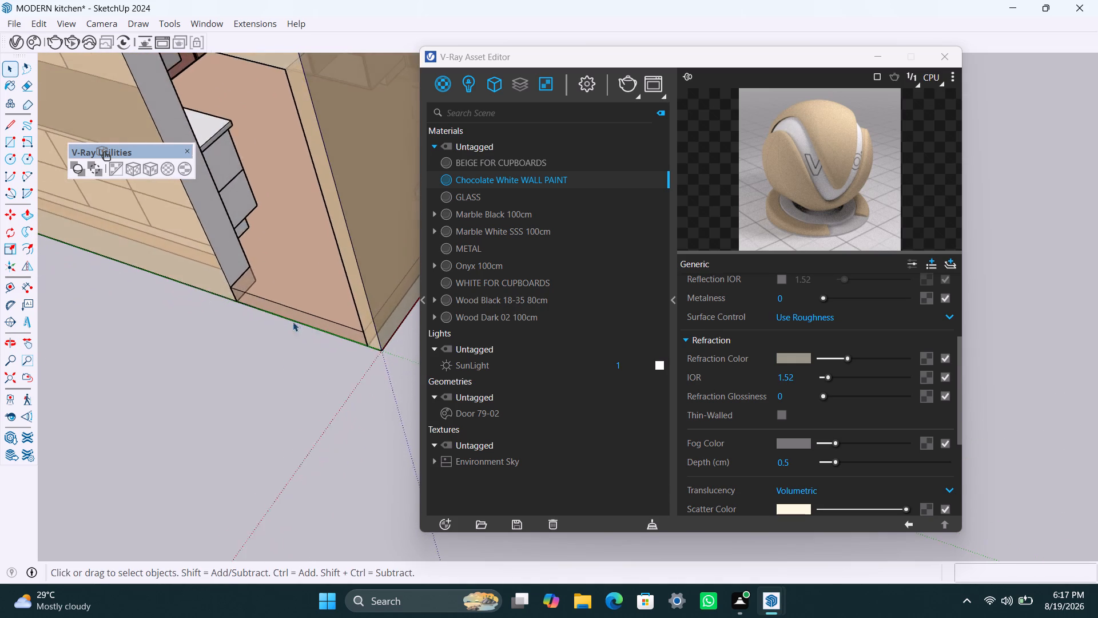
pyautogui.moveTo(270, 315); pyautogui.dragTo(211, 370, button='middle')
pyautogui.scroll(2, 222, 308)
pyautogui.scroll(1, 216, 370)
pyautogui.scroll(-12, 214, 360)
pyautogui.moveTo(217, 355); pyautogui.dragTo(198, 368, button='middle')
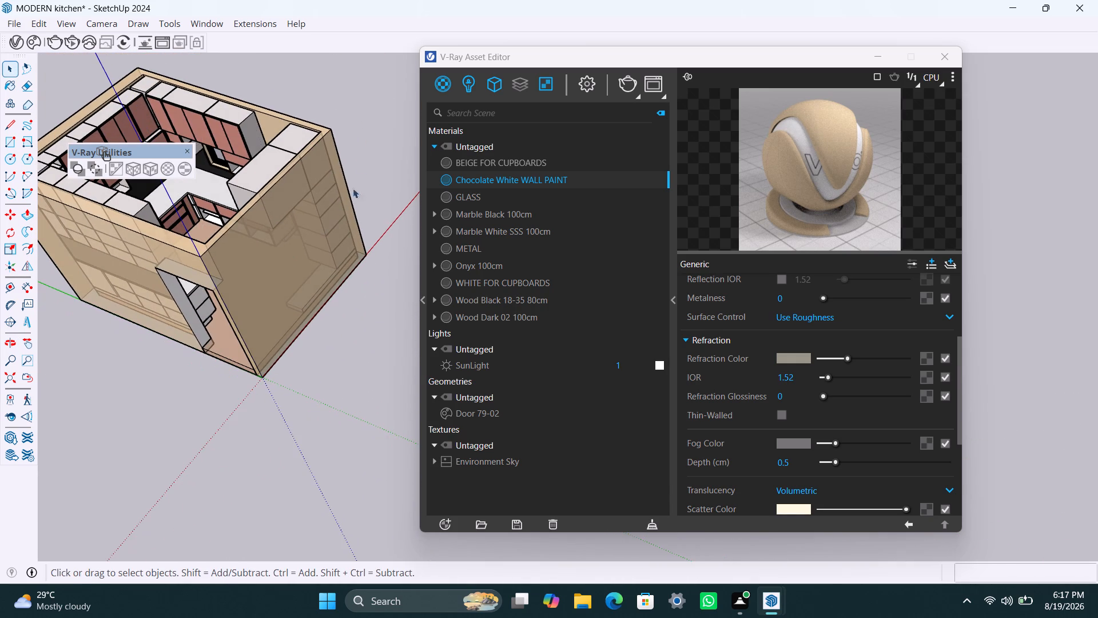
pyautogui.click(366, 144)
pyautogui.scroll(3, 241, 262)
pyautogui.moveTo(233, 270); pyautogui.dragTo(287, 302, button='middle')
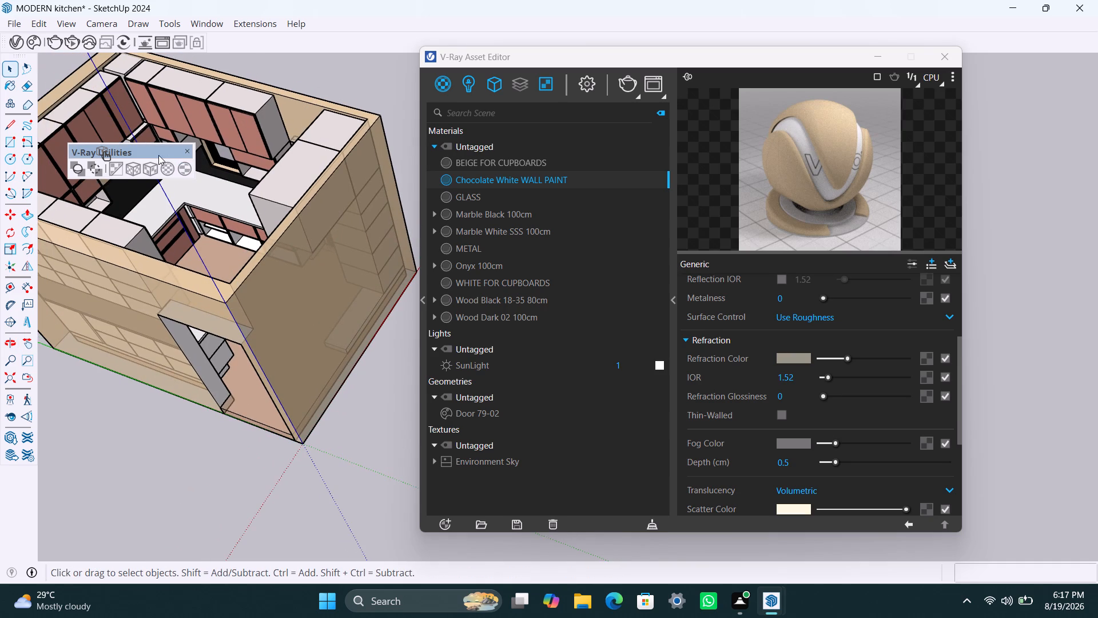
# Close the floating V-Ray Utilities toolbar.
pyautogui.click(188, 151)
# Examine the cupboards, countertops and wall finishes inside the kitchen from above.
pyautogui.moveTo(215, 200); pyautogui.dragTo(322, 203, button='middle')
pyautogui.scroll(4, 277, 204)
pyautogui.scroll(-1, 284, 237)
pyautogui.moveTo(292, 251); pyautogui.dragTo(217, 275, button='middle')
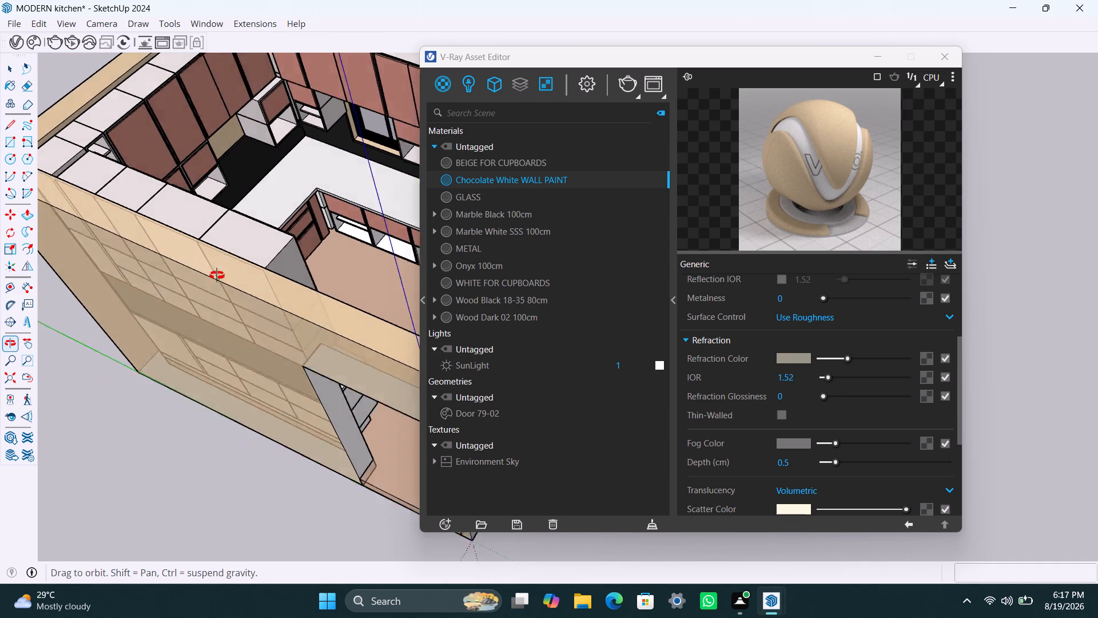
pyautogui.moveTo(217, 275); pyautogui.dragTo(184, 283, button='middle')
pyautogui.keyDown('shift'); pyautogui.moveTo(281, 178); pyautogui.dragTo(256, 314, button='middle'); pyautogui.keyUp('shift')
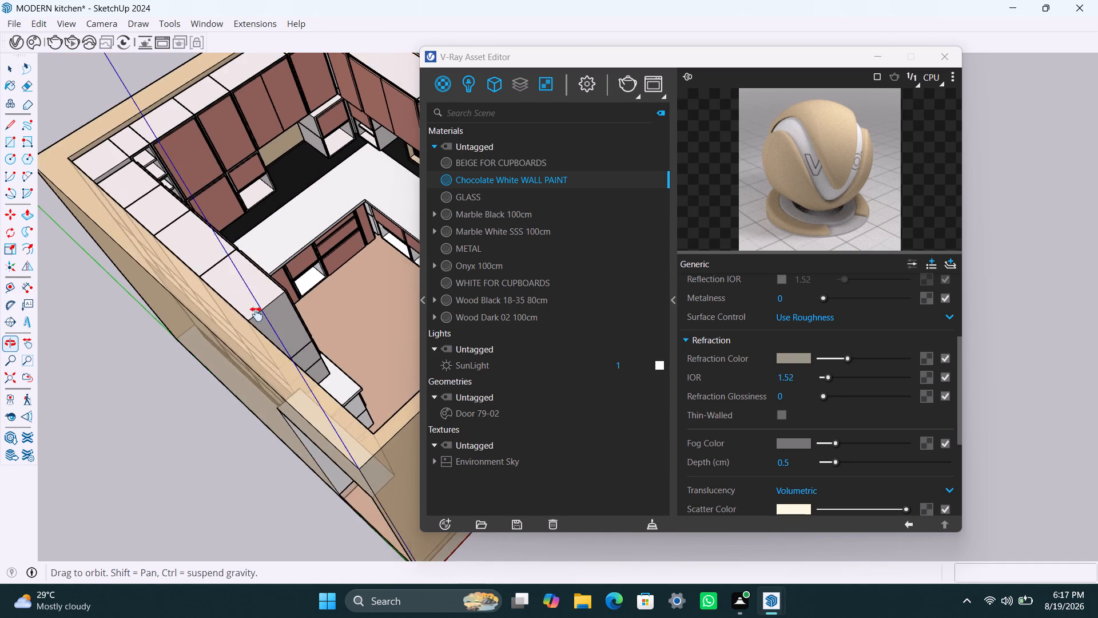
pyautogui.keyDown('shift'); pyautogui.moveTo(256, 314); pyautogui.dragTo(251, 327, button='middle'); pyautogui.keyUp('shift')
pyautogui.scroll(3, 280, 227)
pyautogui.moveTo(305, 308); pyautogui.dragTo(134, 241, button='middle')
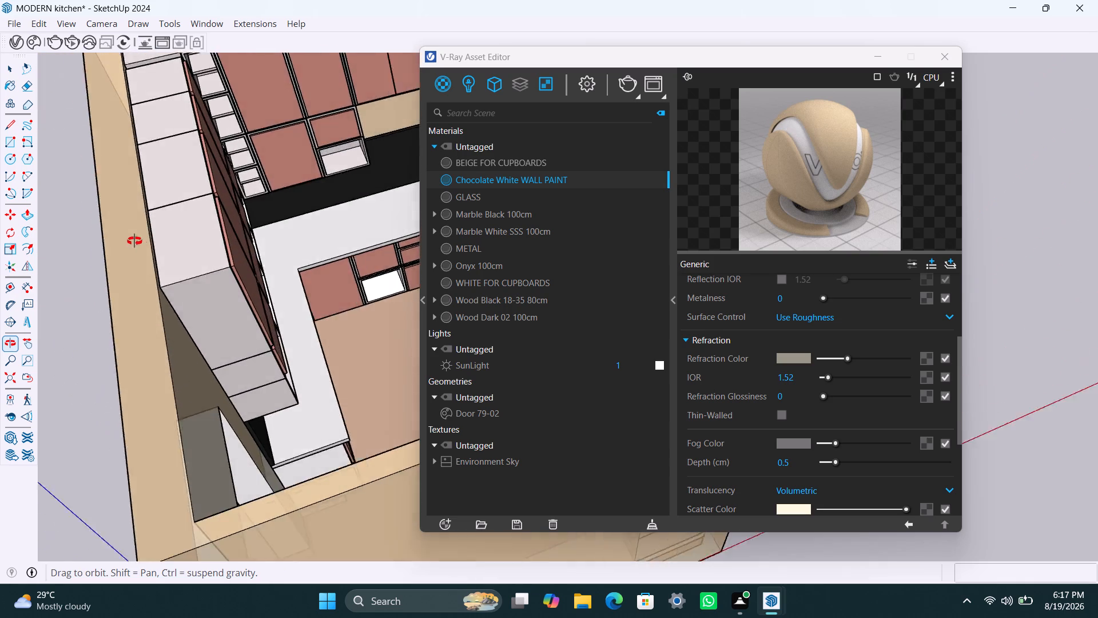
pyautogui.moveTo(134, 241); pyautogui.dragTo(138, 229, button='middle')
pyautogui.scroll(-4, 217, 298)
pyautogui.moveTo(248, 308); pyautogui.dragTo(165, 332, button='middle')
pyautogui.scroll(-3, 300, 264)
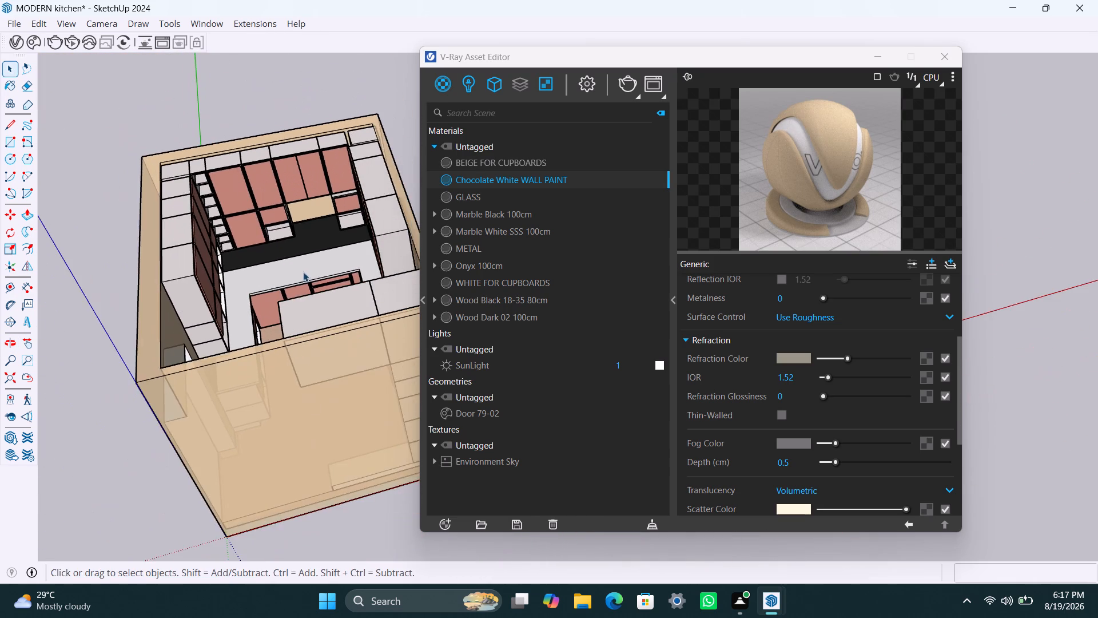
pyautogui.keyDown('shift'); pyautogui.moveTo(304, 273); pyautogui.dragTo(285, 340, button='middle'); pyautogui.keyUp('shift')
pyautogui.scroll(4, 291, 328)
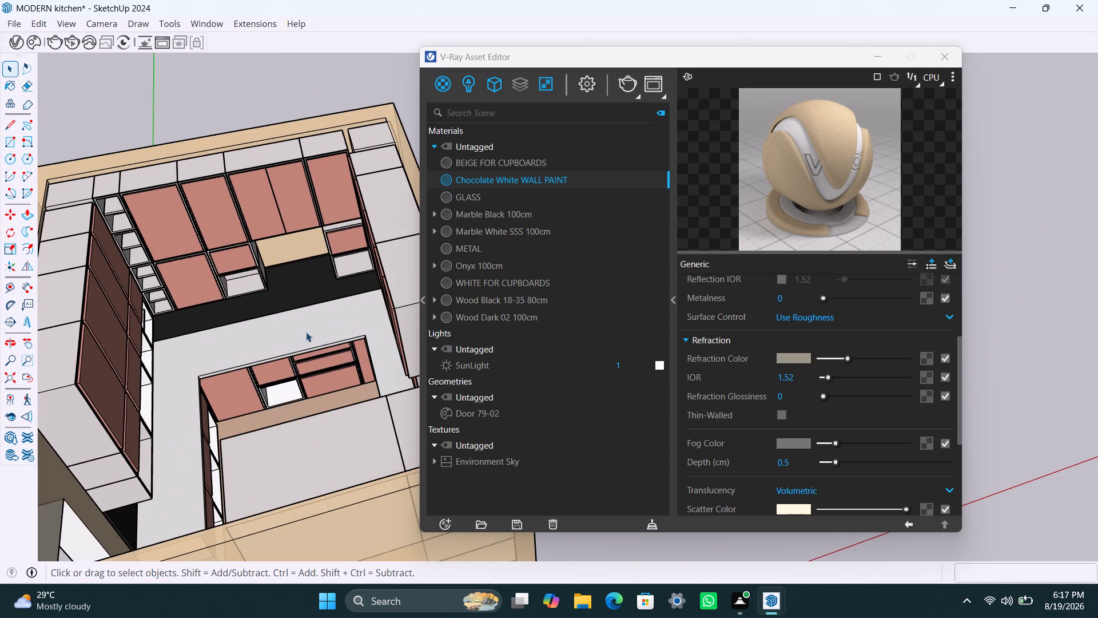
pyautogui.moveTo(304, 334); pyautogui.dragTo(265, 338, button='middle')
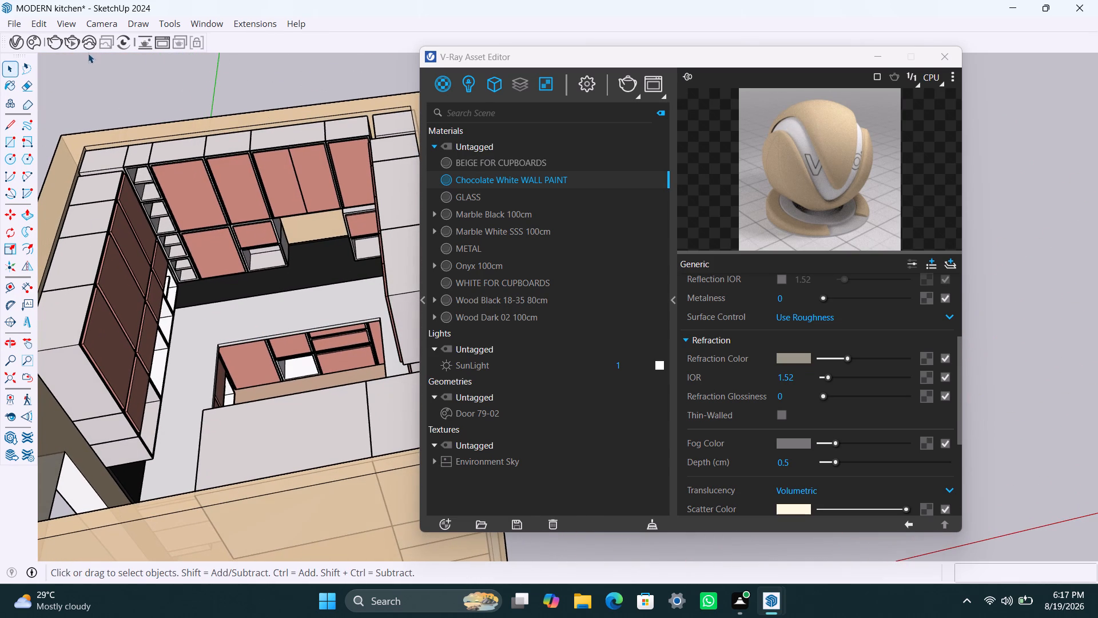
# Open the Chaos Cosmos Browser and go to the Accessories category of 3D Models.
pyautogui.click(34, 40)
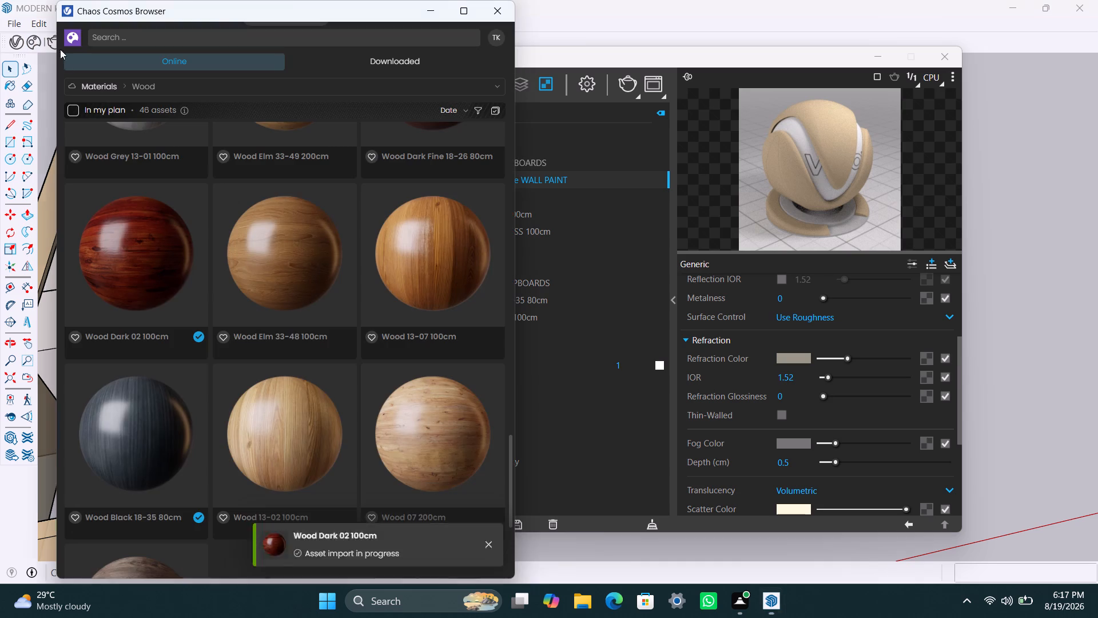
pyautogui.click(262, 92)
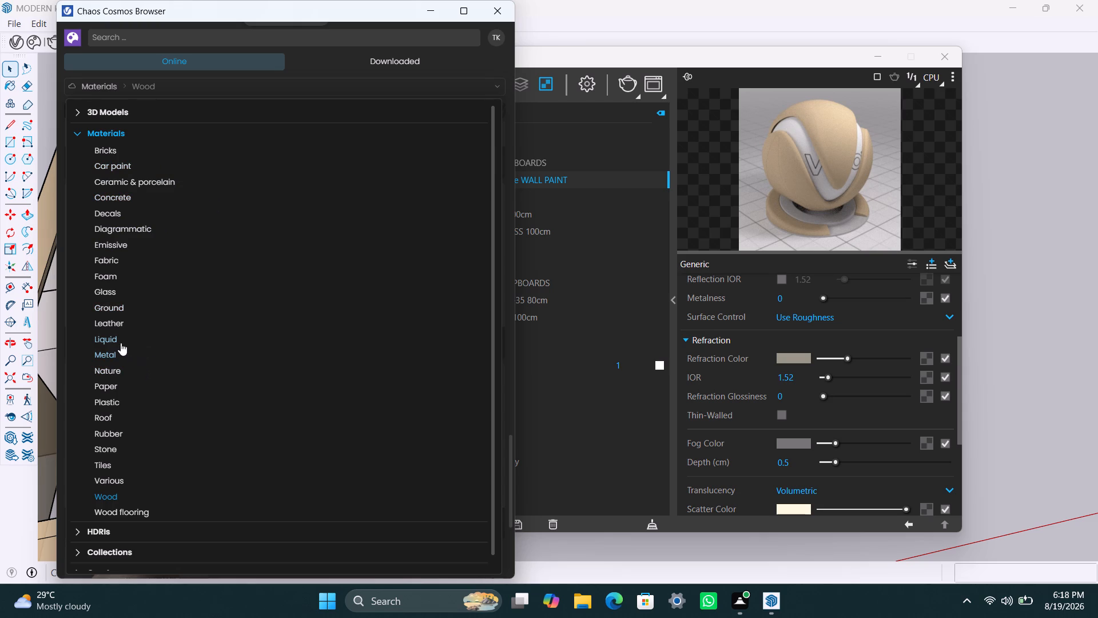
pyautogui.scroll(-1, 182, 488)
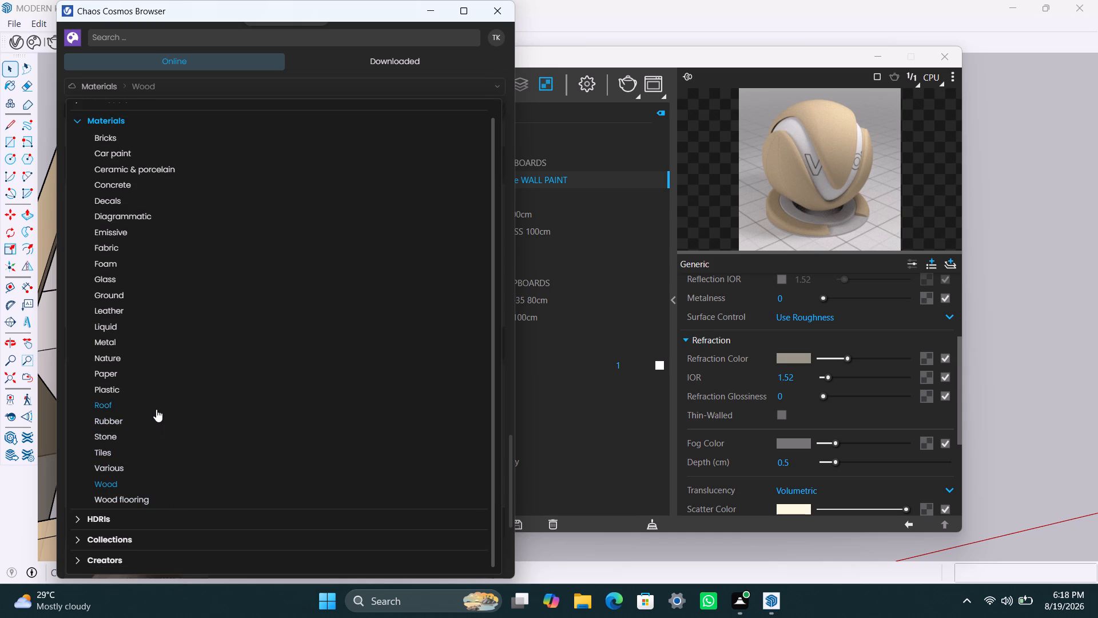
pyautogui.click(137, 537)
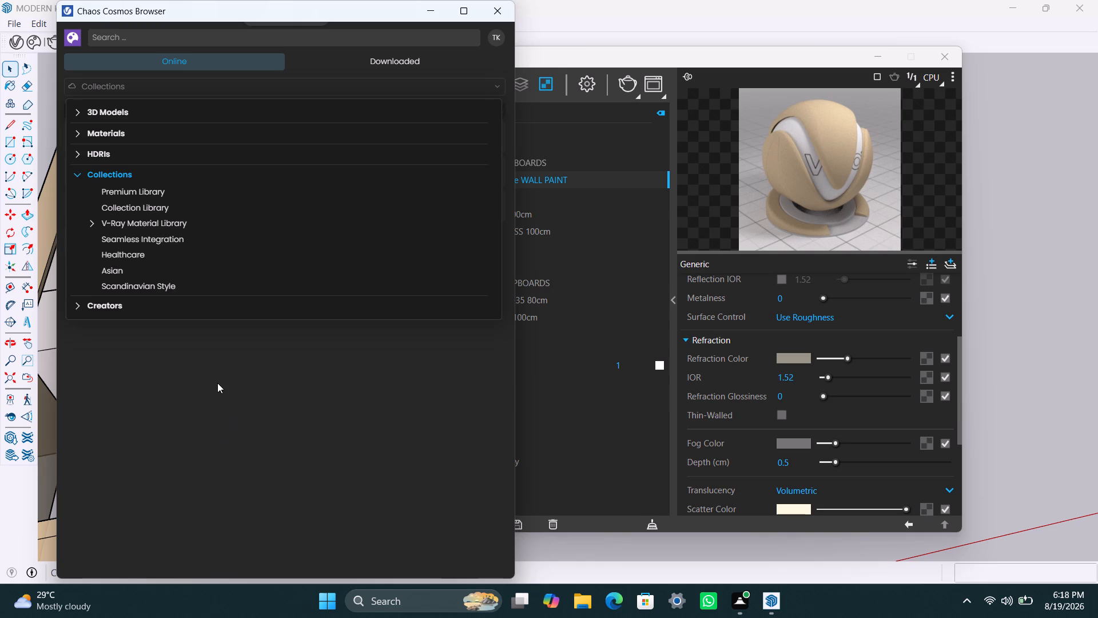
pyautogui.click(87, 113)
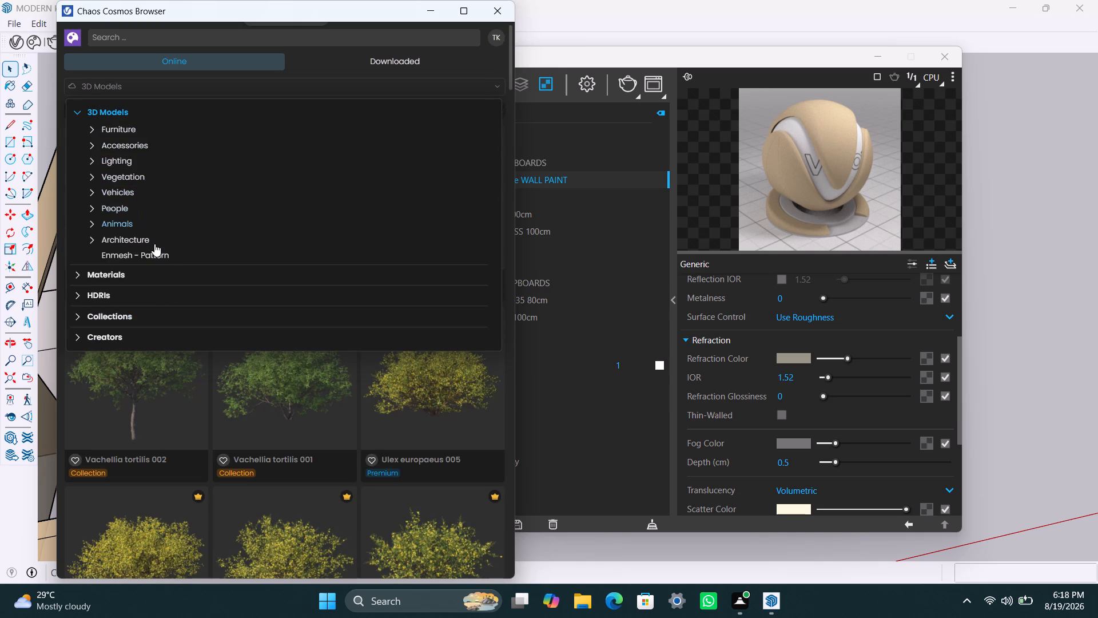
pyautogui.scroll(-1, 166, 239)
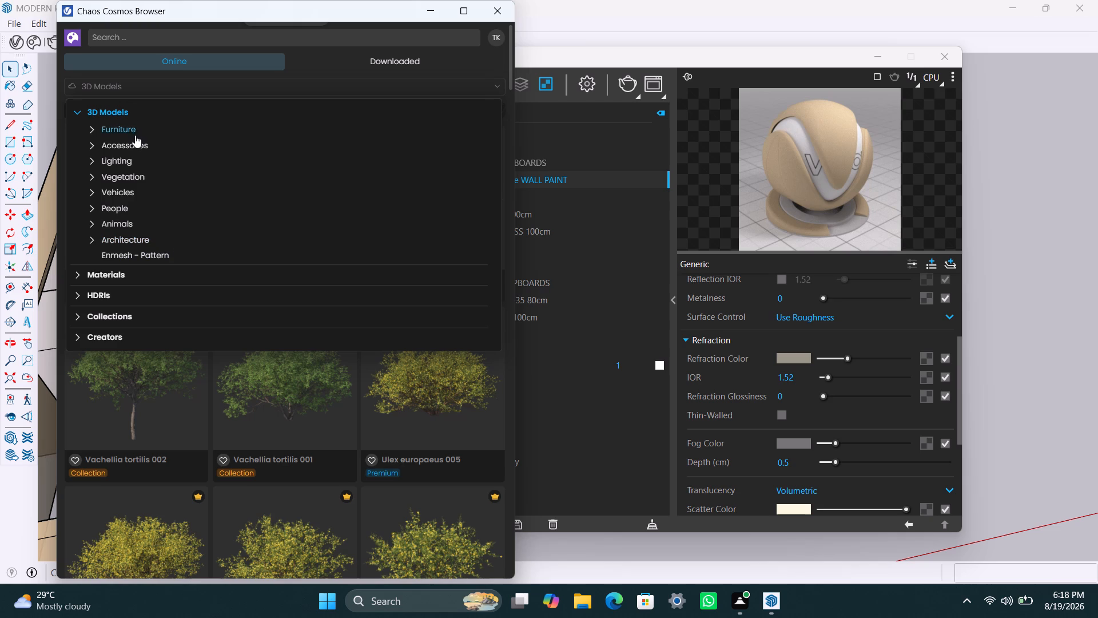
pyautogui.click(135, 135)
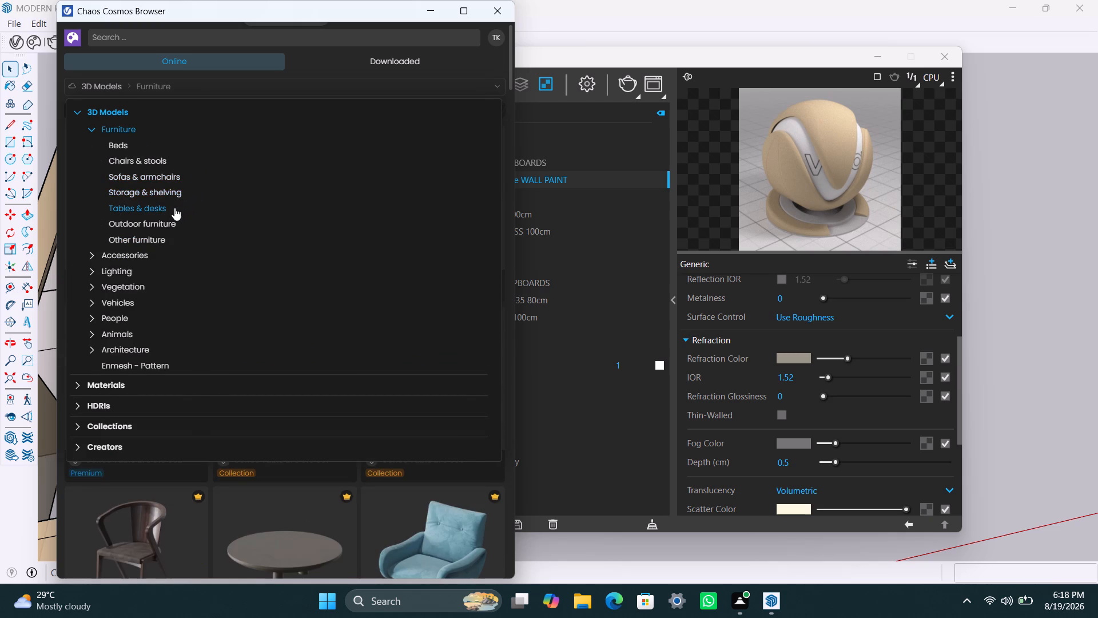
pyautogui.click(150, 257)
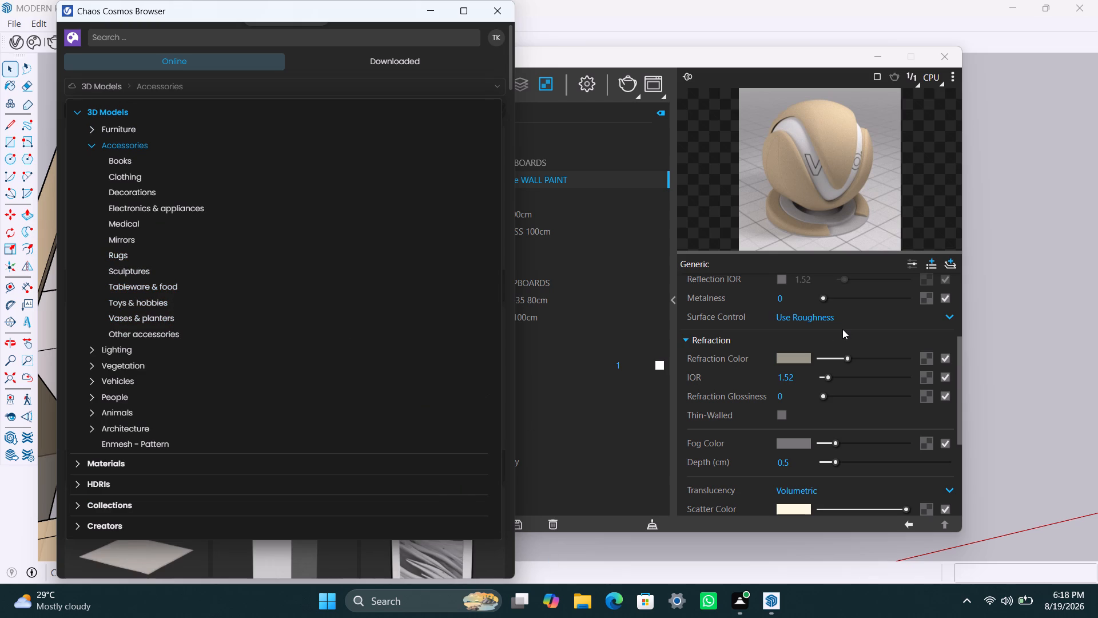
# Save the kitchen model.
pyautogui.hotkey('ctrl', 's')
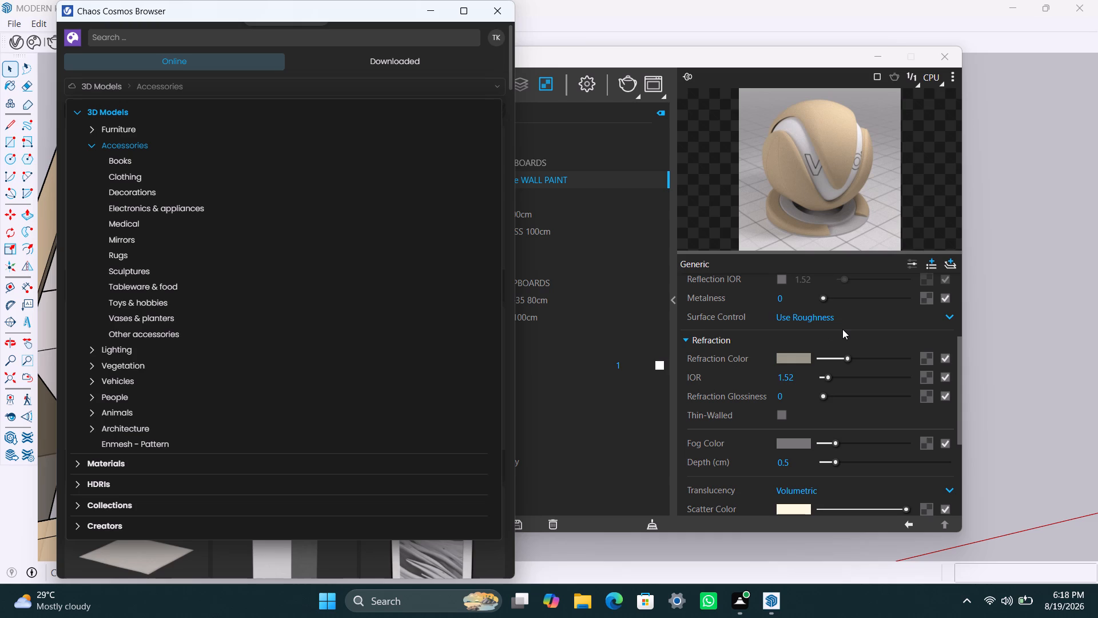
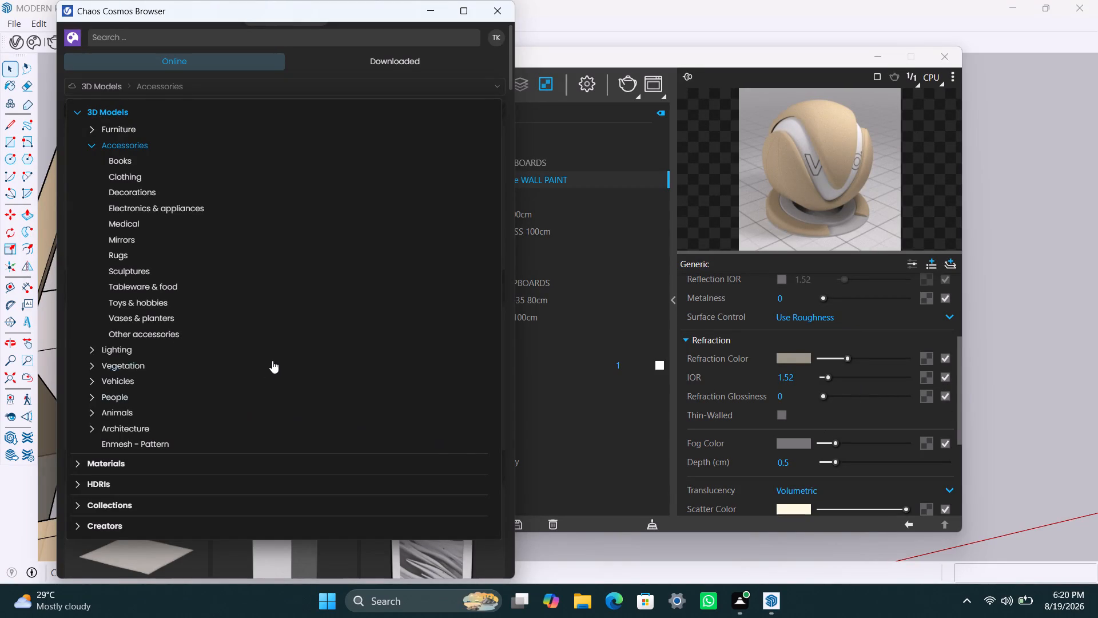
# Look through the Other accessories category of 3D models for items suited to the kitchen.
pyautogui.click(170, 333)
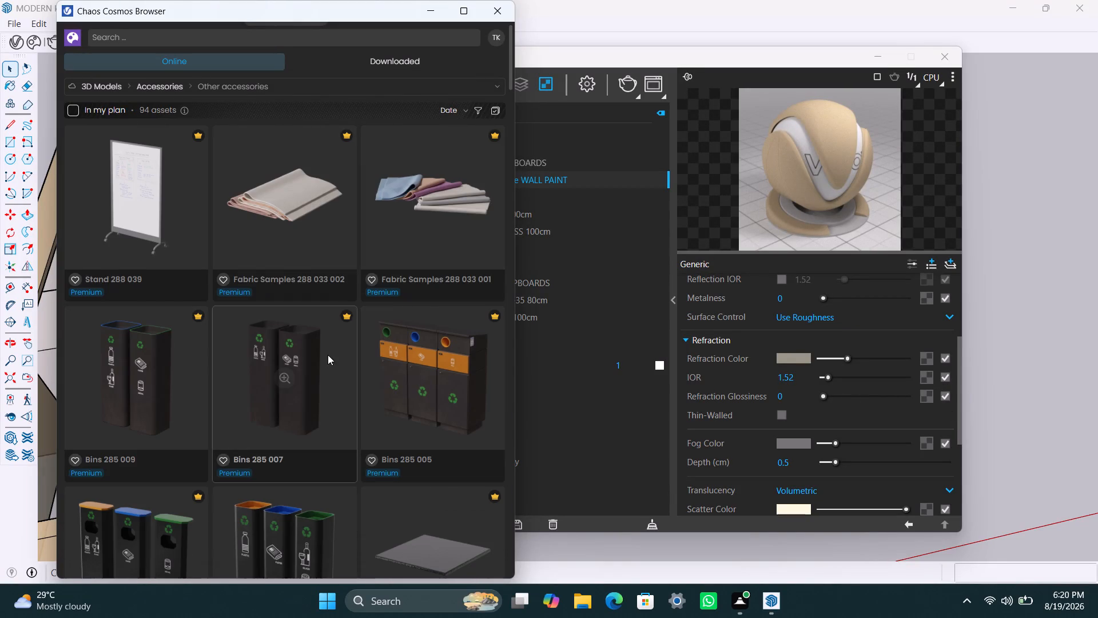
pyautogui.scroll(-8, 386, 410)
pyautogui.scroll(3, 384, 356)
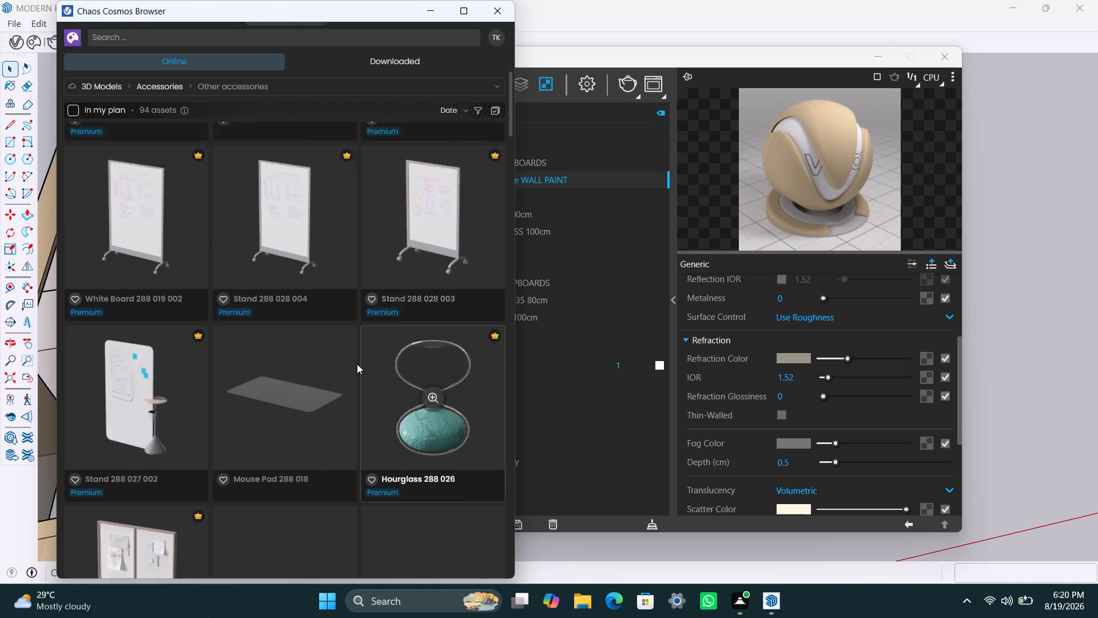
pyautogui.scroll(7, 304, 370)
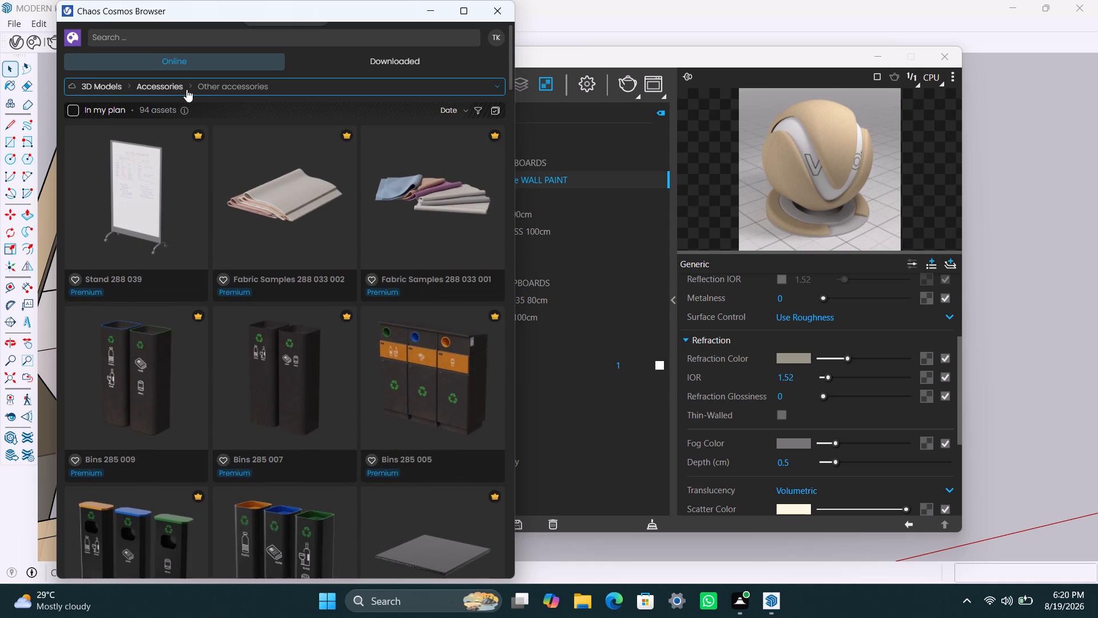
# Browse the Electronics & appliances category for kitchen appliances such as toasters, microwaves and coffee makers.
pyautogui.click(186, 89)
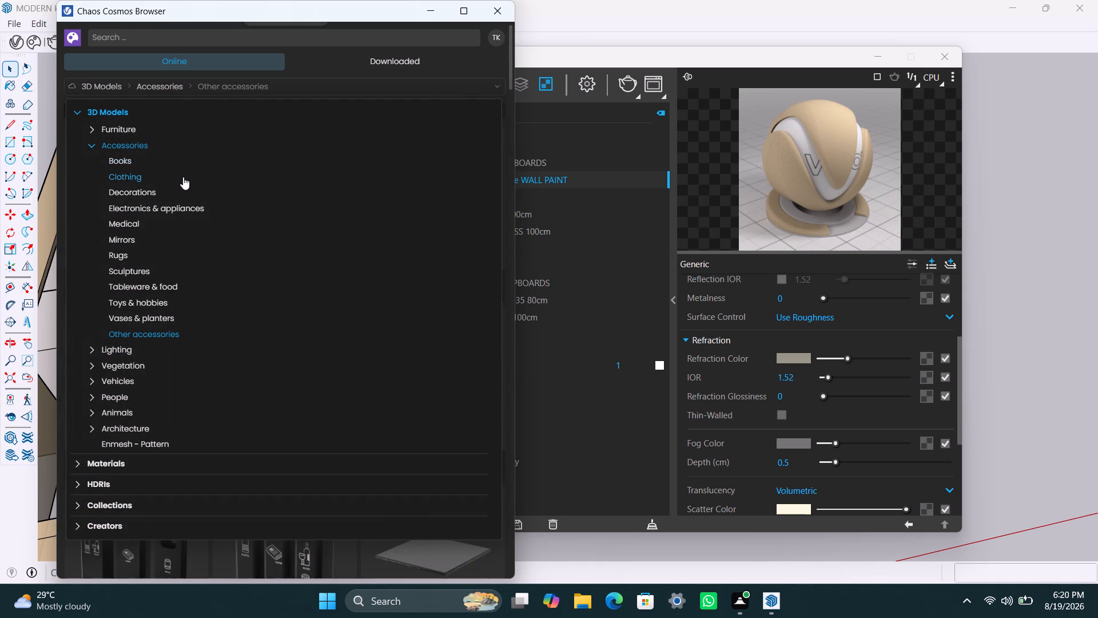
pyautogui.click(202, 214)
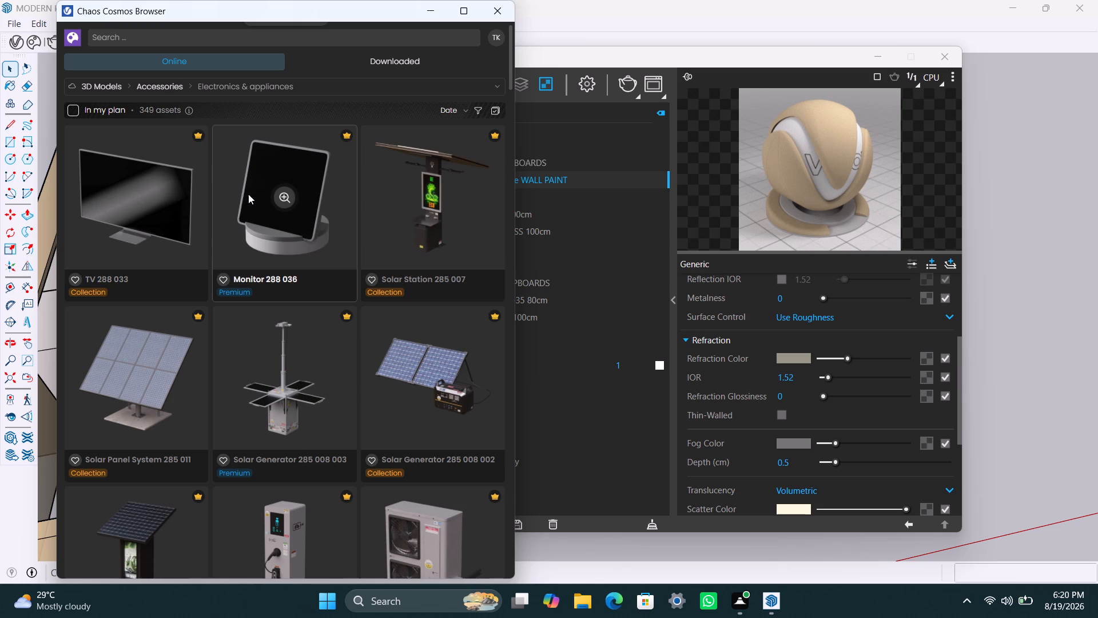
pyautogui.scroll(-3, 269, 280)
pyautogui.scroll(-8, 323, 332)
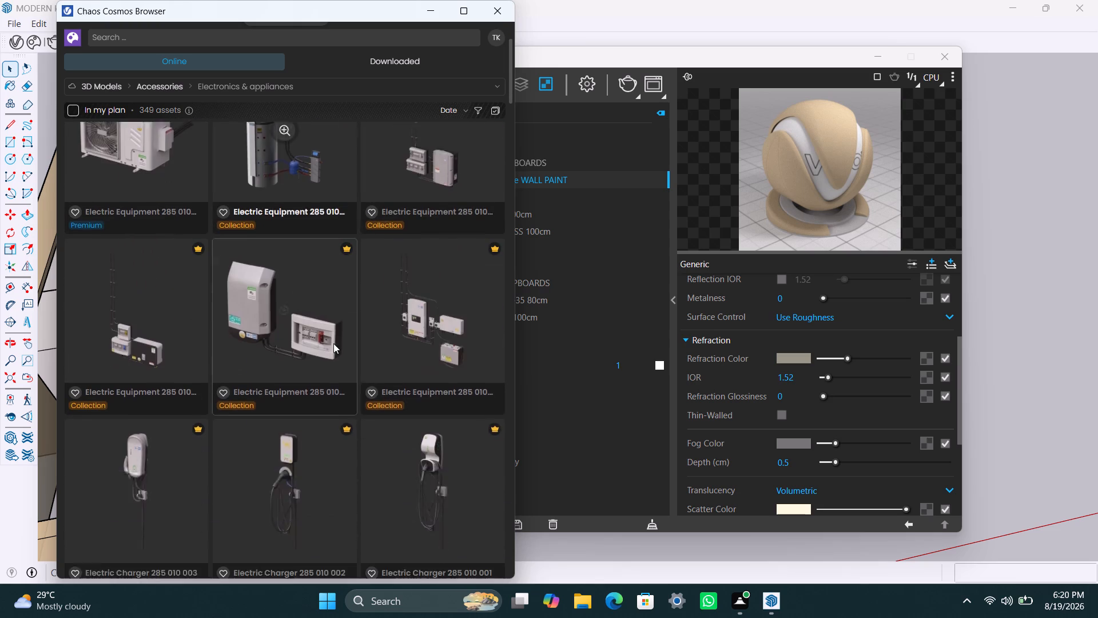
pyautogui.scroll(-5, 333, 343)
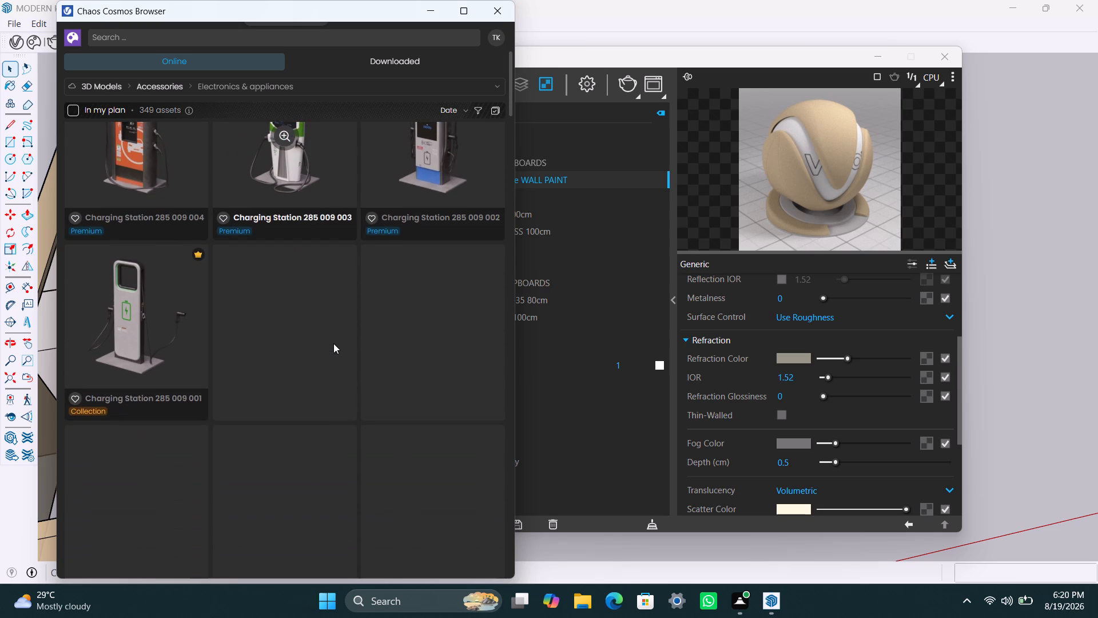
pyautogui.scroll(-4, 334, 343)
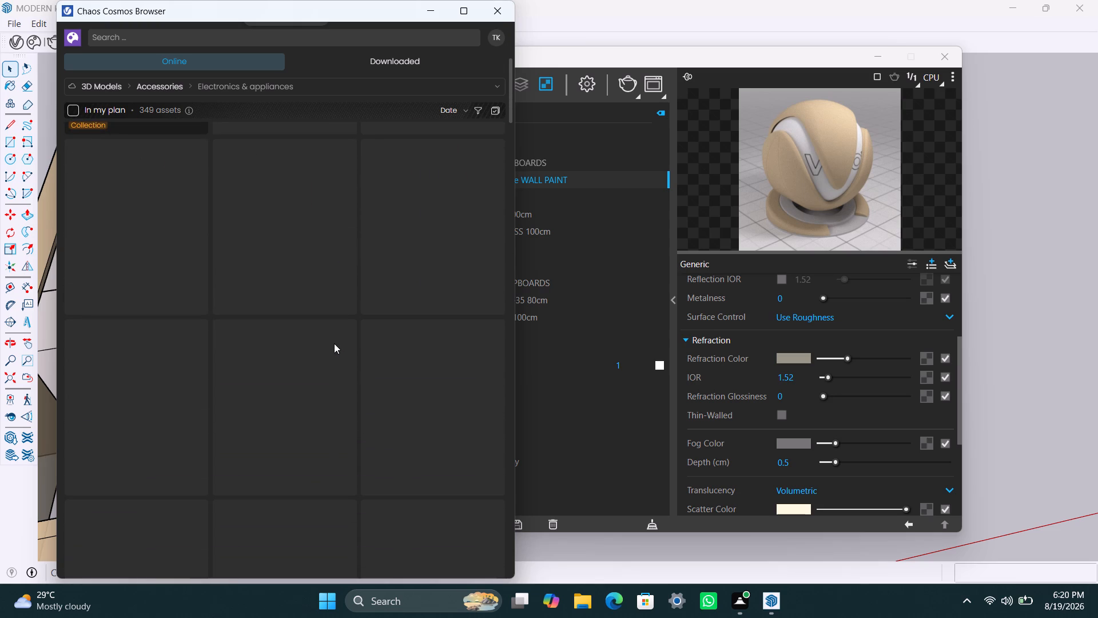
pyautogui.scroll(-4, 334, 343)
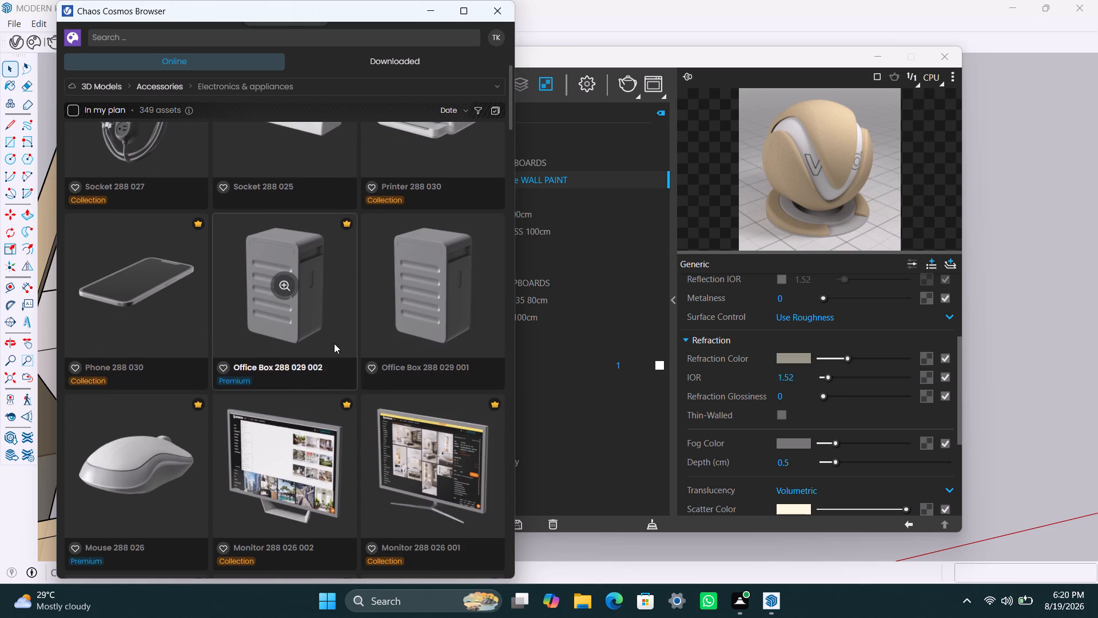
pyautogui.scroll(3, 334, 343)
pyautogui.scroll(-7, 334, 343)
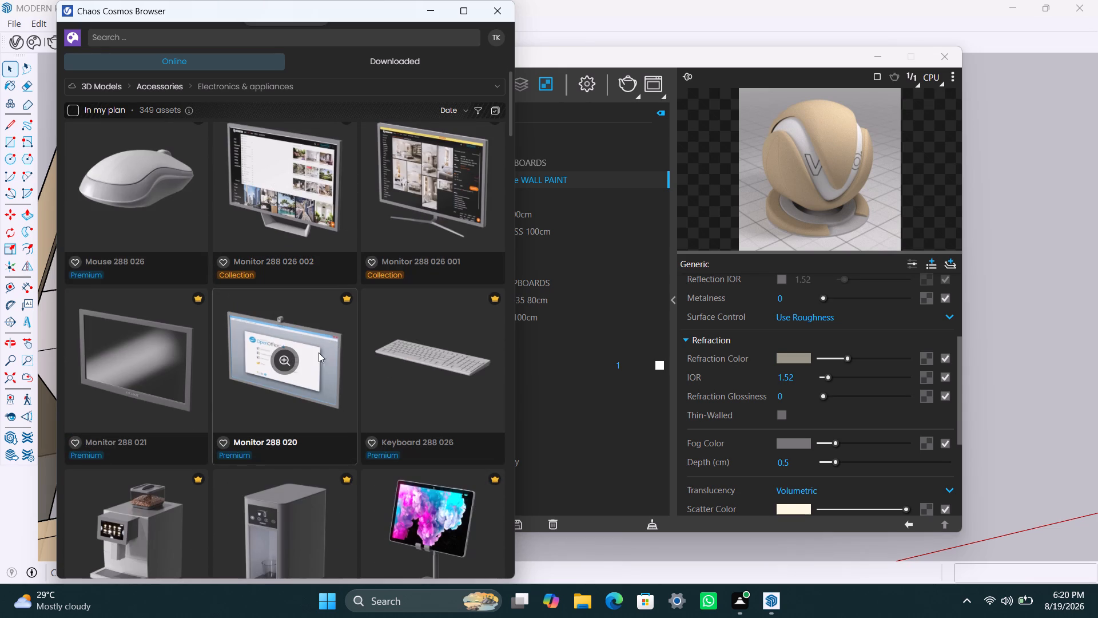
pyautogui.scroll(-6, 315, 429)
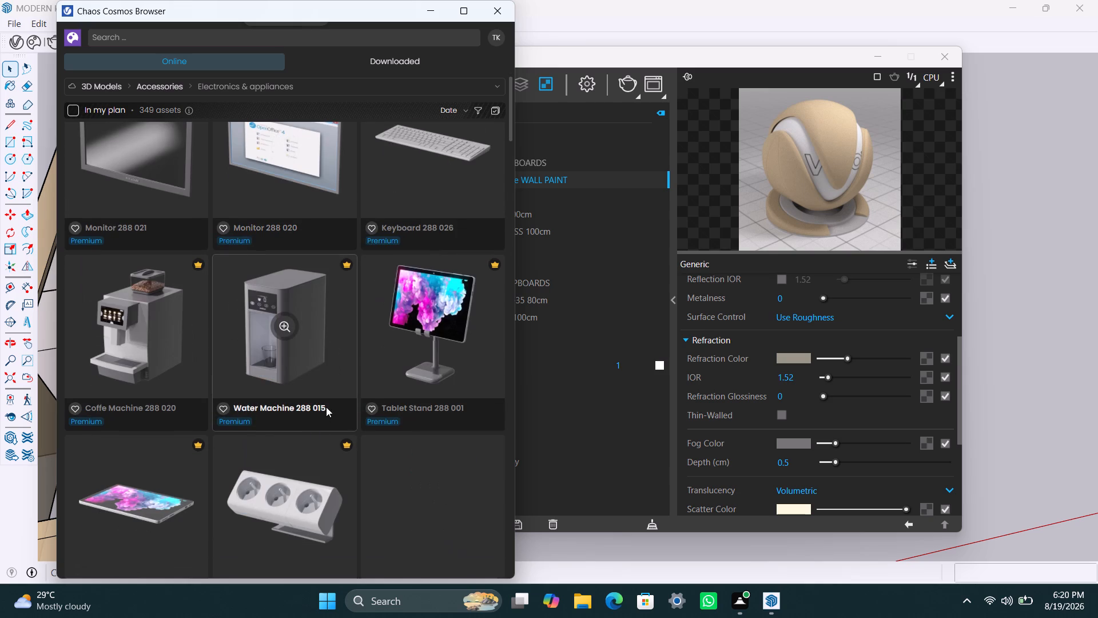
pyautogui.scroll(-4, 356, 407)
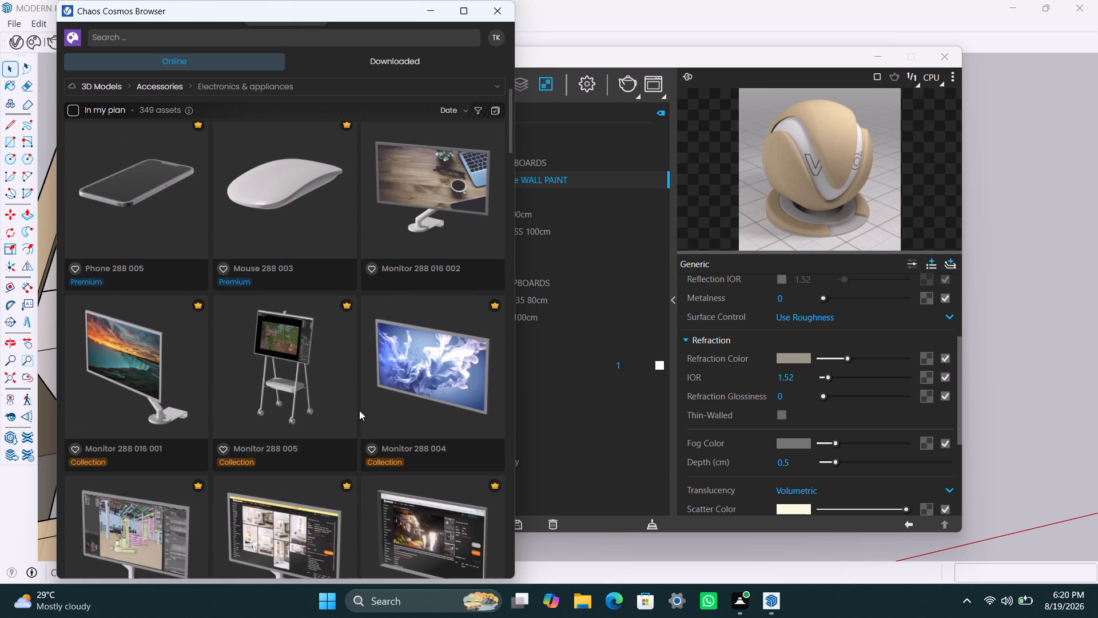
pyautogui.scroll(-11, 359, 410)
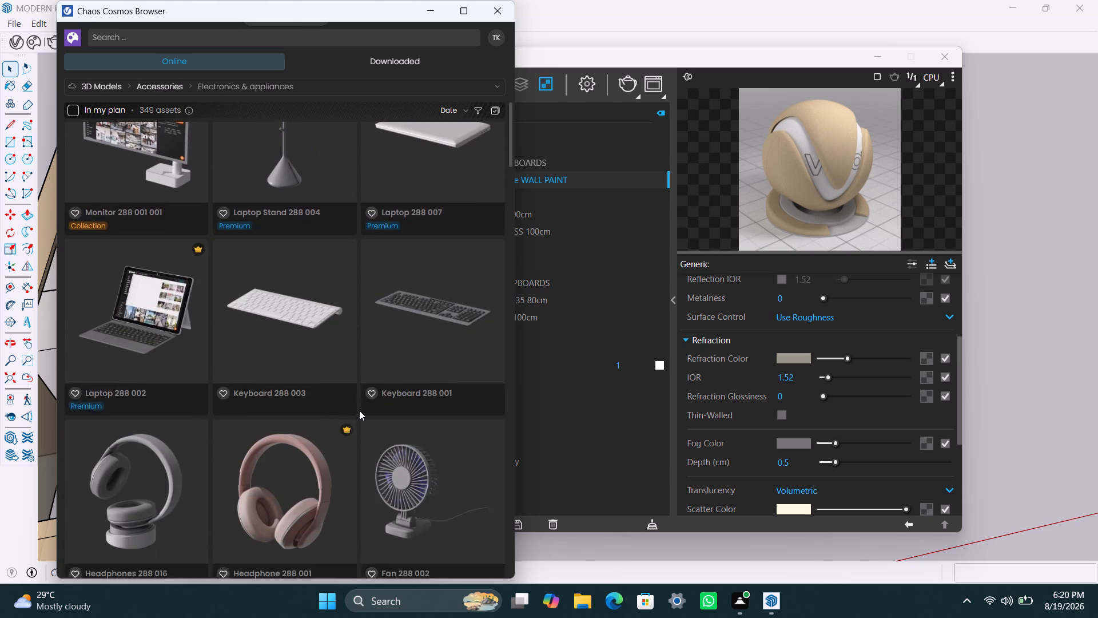
pyautogui.scroll(-3, 359, 410)
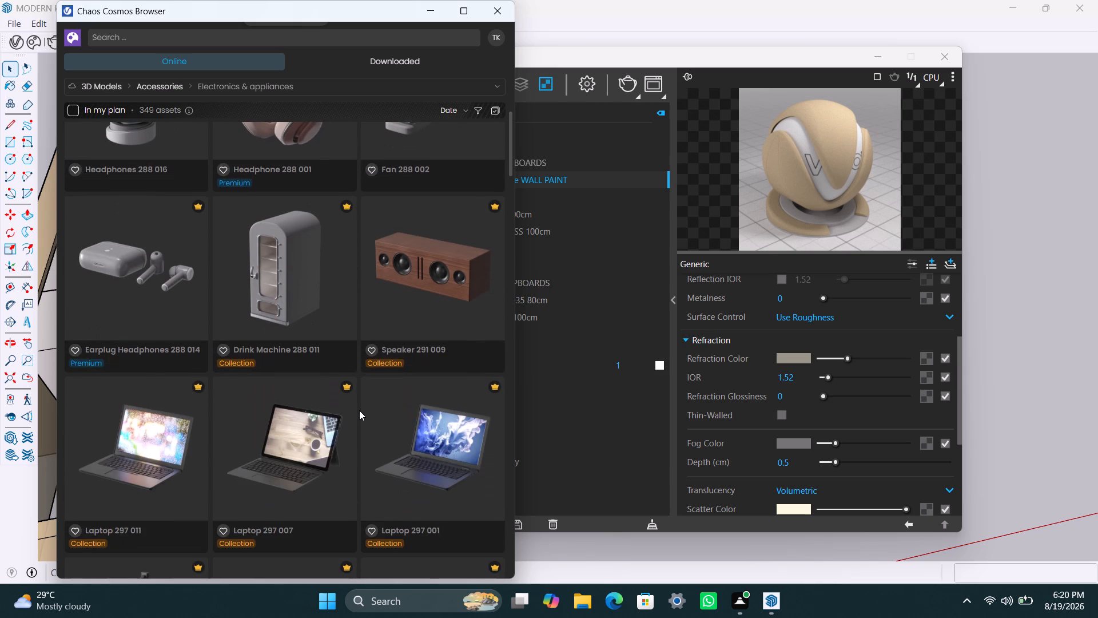
pyautogui.scroll(-9, 361, 413)
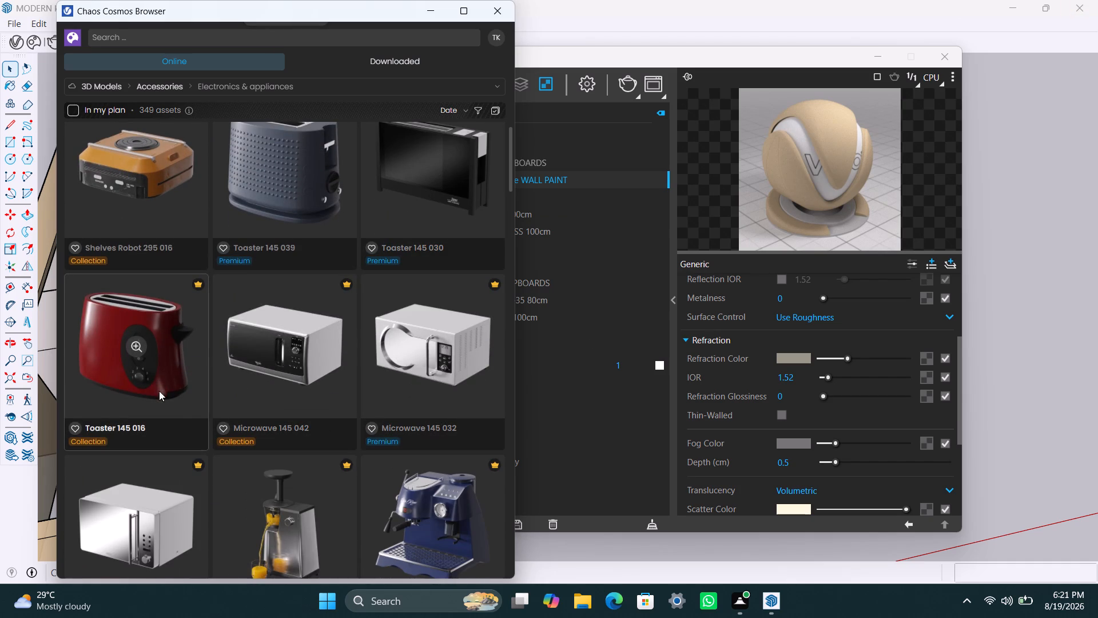
# Check the details of the red Toaster 145 016 asset and return to the appliance listing.
pyautogui.click(135, 343)
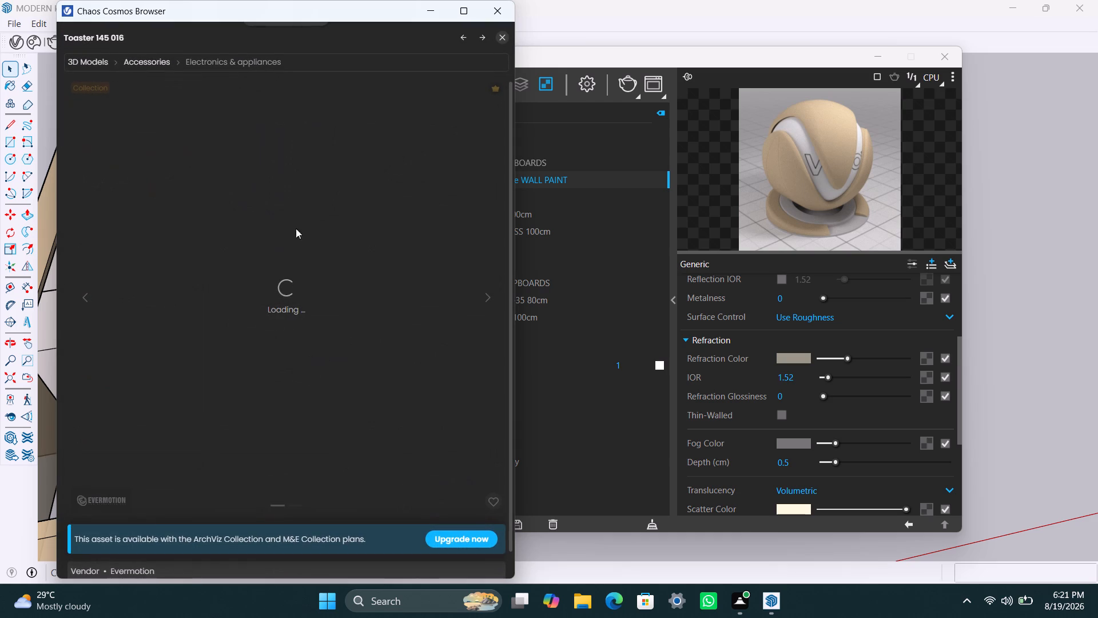
pyautogui.click(502, 35)
pyautogui.scroll(-5, 359, 317)
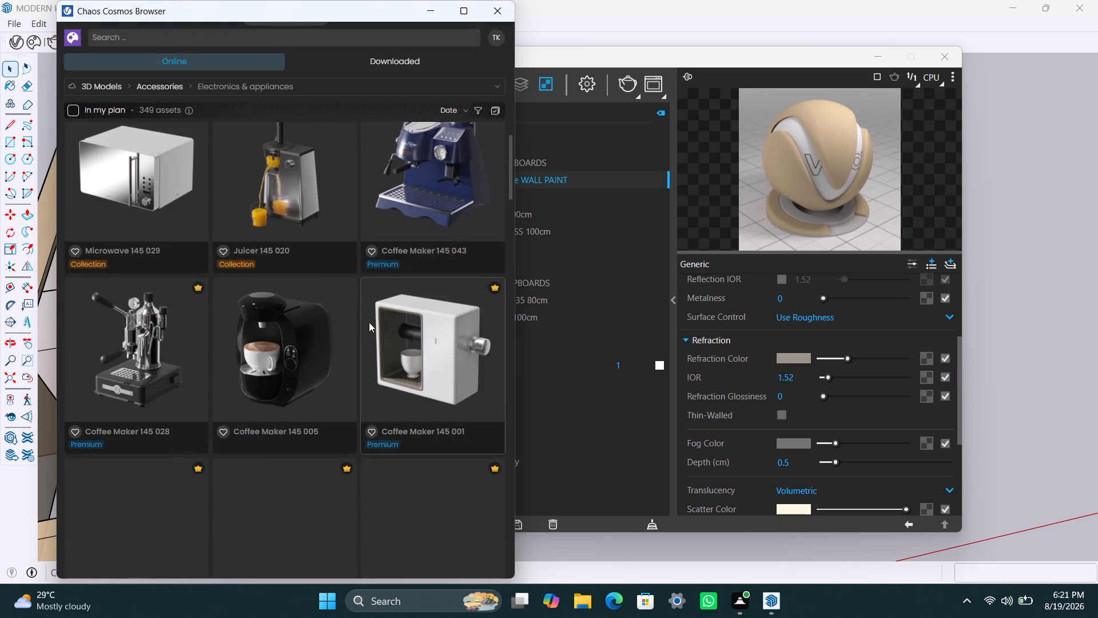
pyautogui.scroll(20, 353, 247)
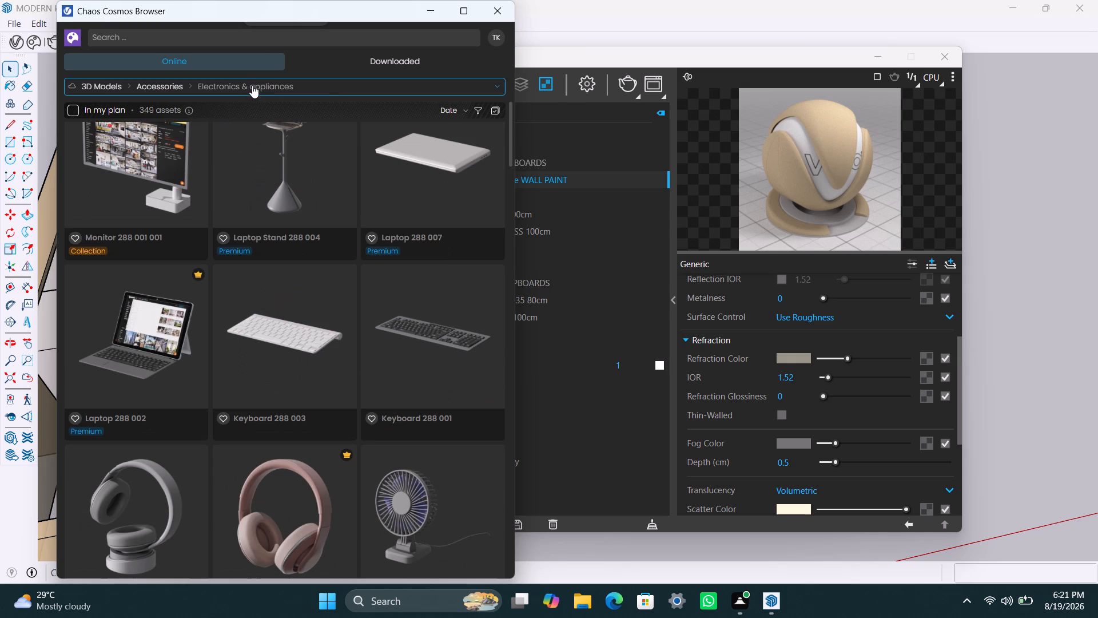
# Browse the Tableware & food category of 3D models for kitchen props such as dishes, cups, cutlery, food and cutting boards.
pyautogui.click(252, 85)
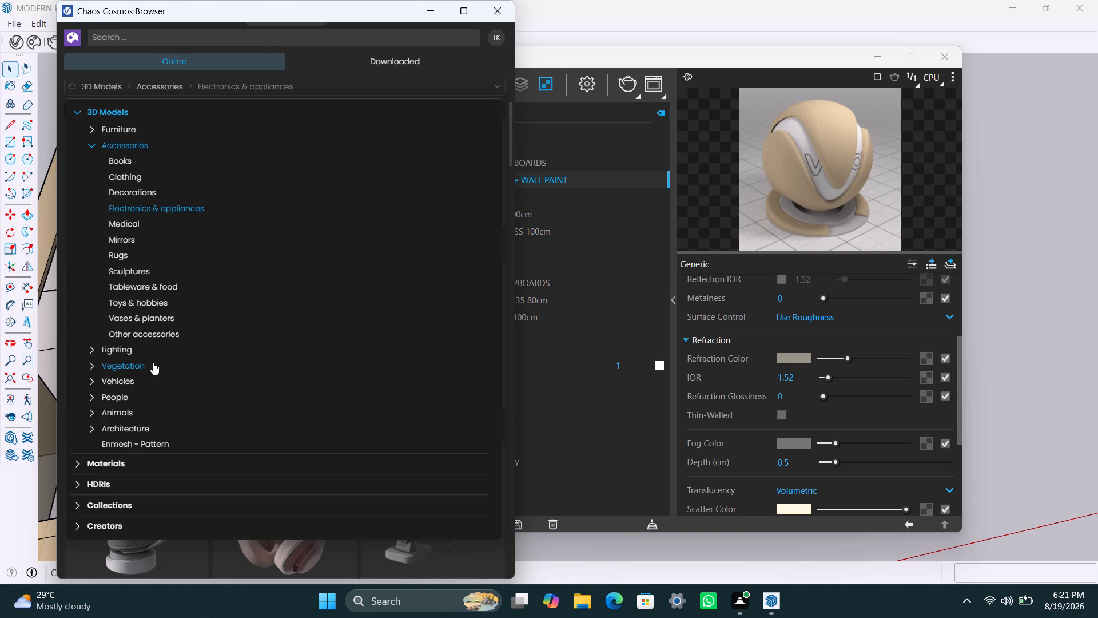
pyautogui.click(187, 286)
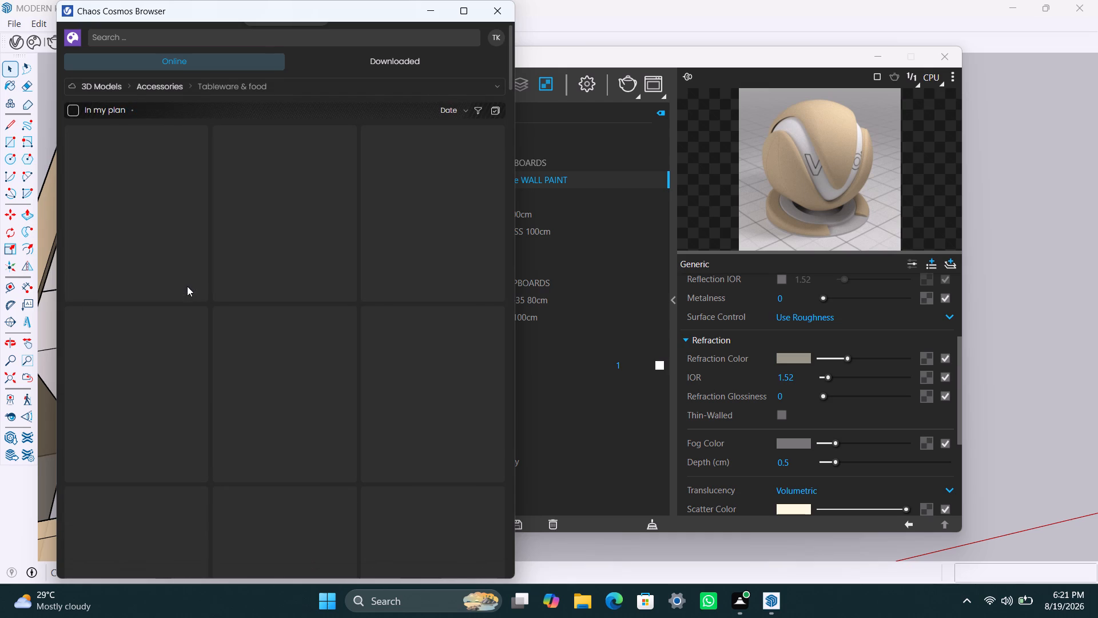
pyautogui.scroll(-4, 348, 485)
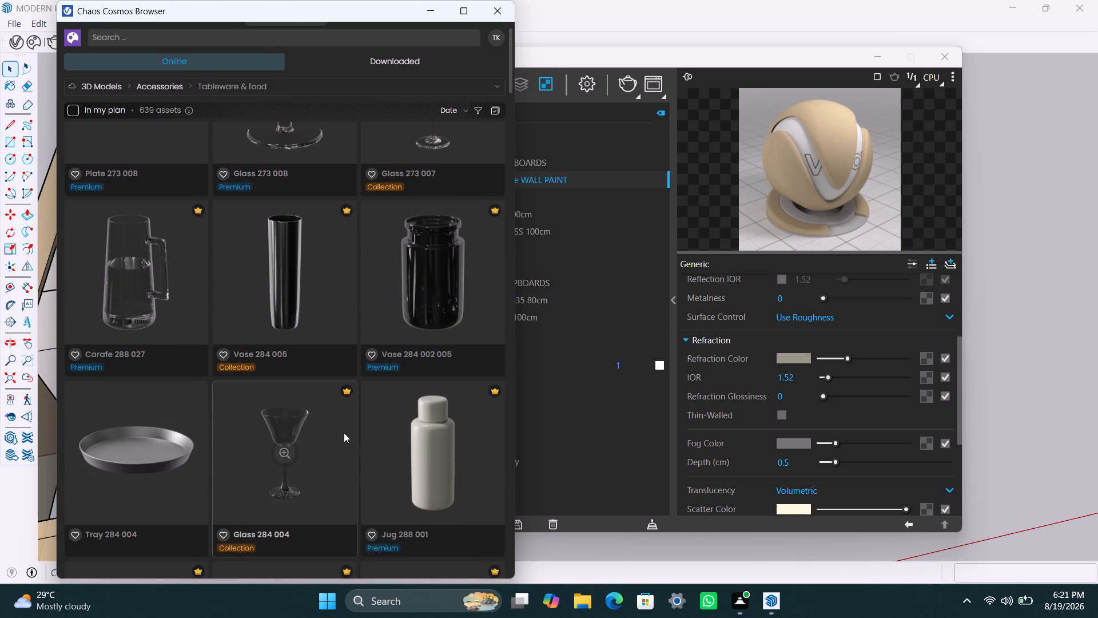
pyautogui.scroll(-14, 344, 433)
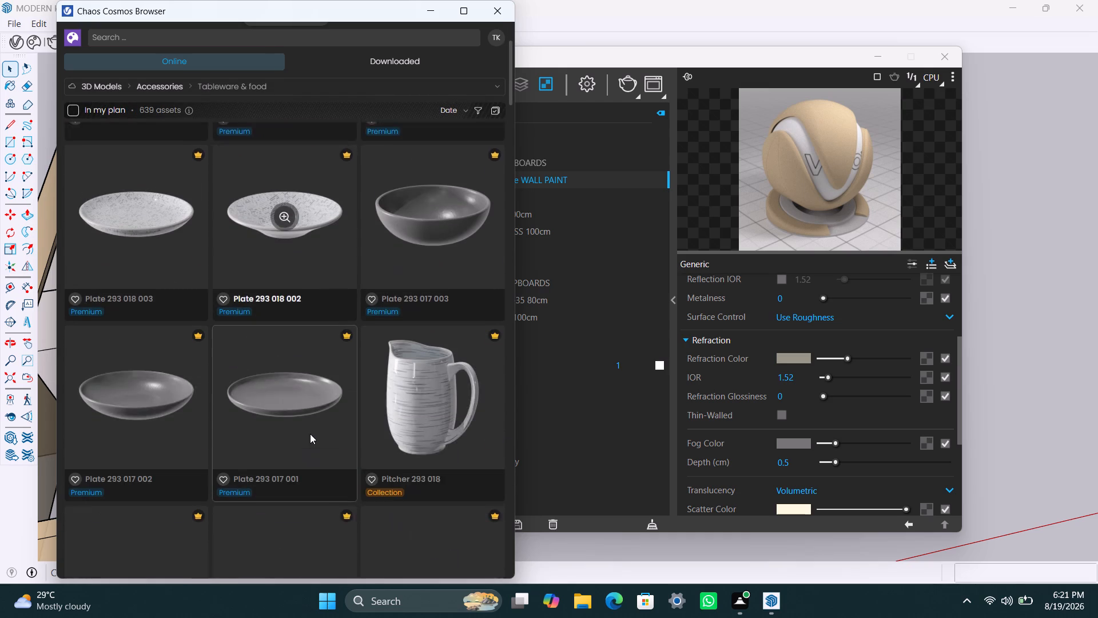
pyautogui.scroll(-8, 310, 434)
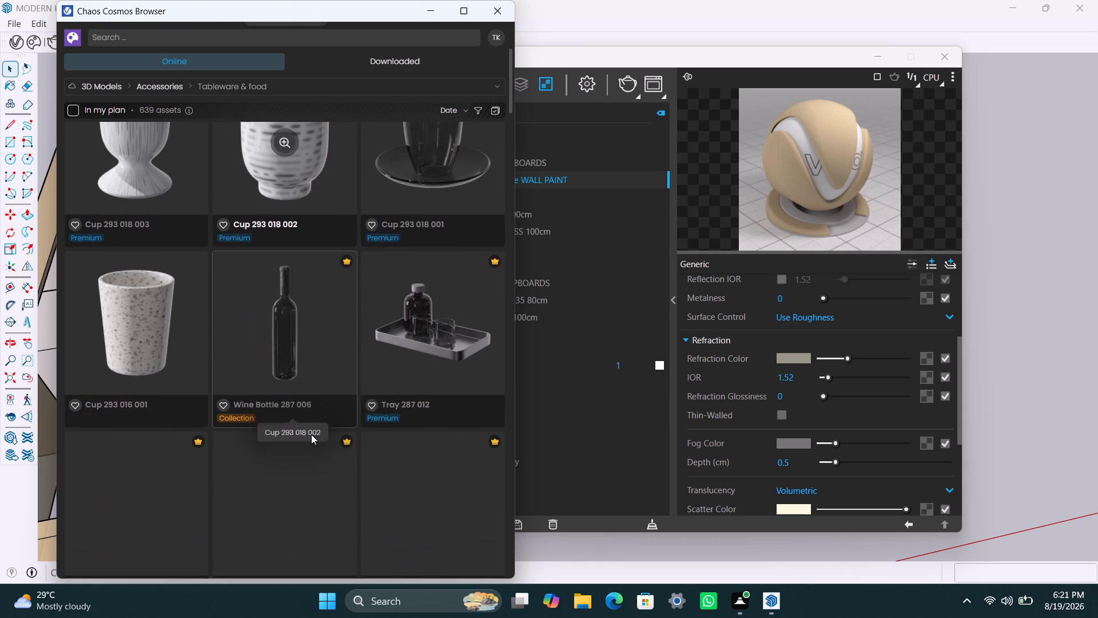
pyautogui.scroll(-4, 311, 434)
pyautogui.scroll(3, 312, 436)
pyautogui.scroll(-14, 312, 436)
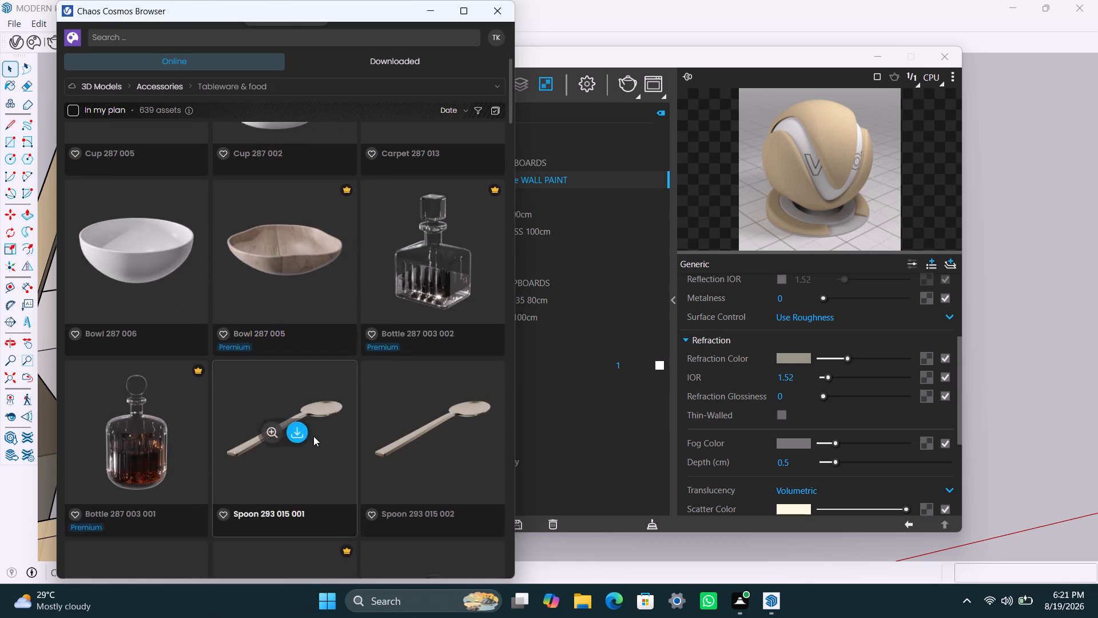
pyautogui.scroll(-13, 315, 436)
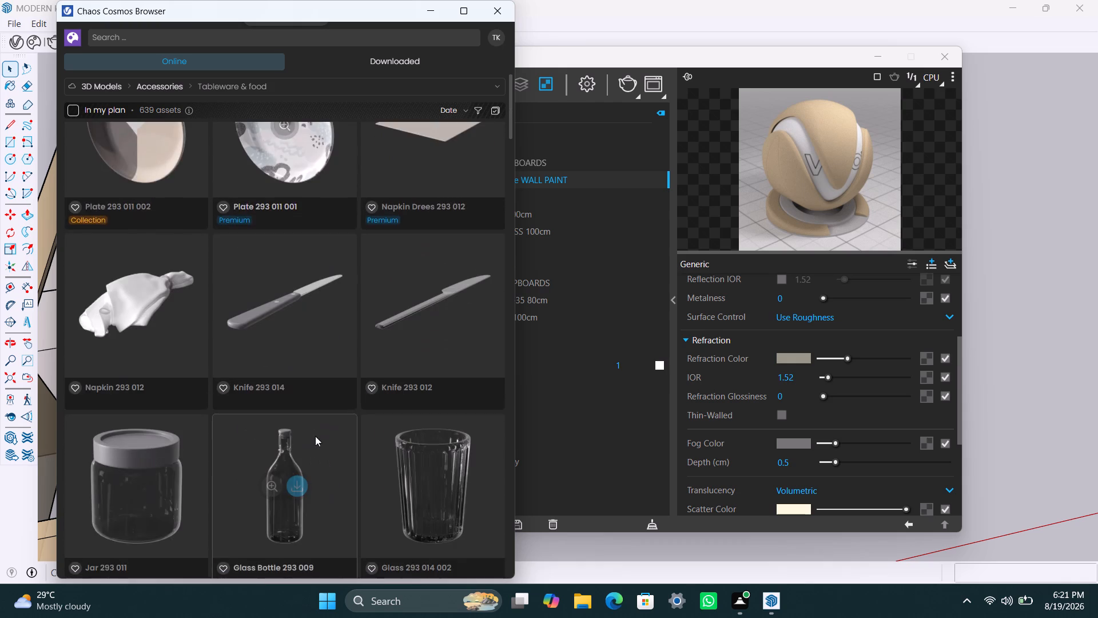
pyautogui.scroll(-16, 315, 436)
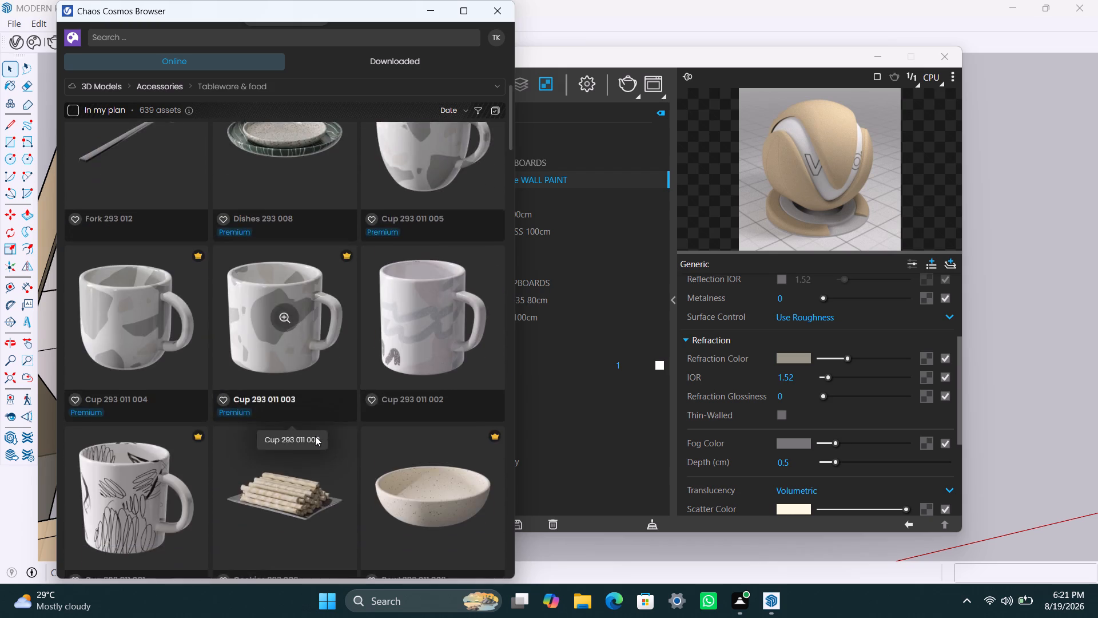
pyautogui.scroll(-18, 315, 436)
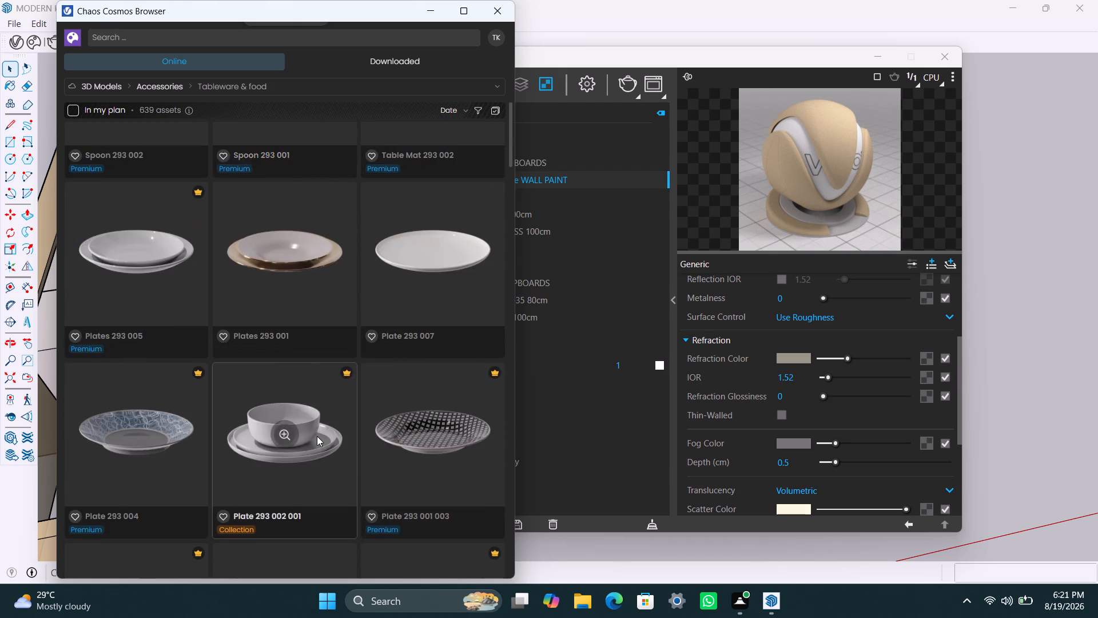
pyautogui.scroll(-16, 317, 436)
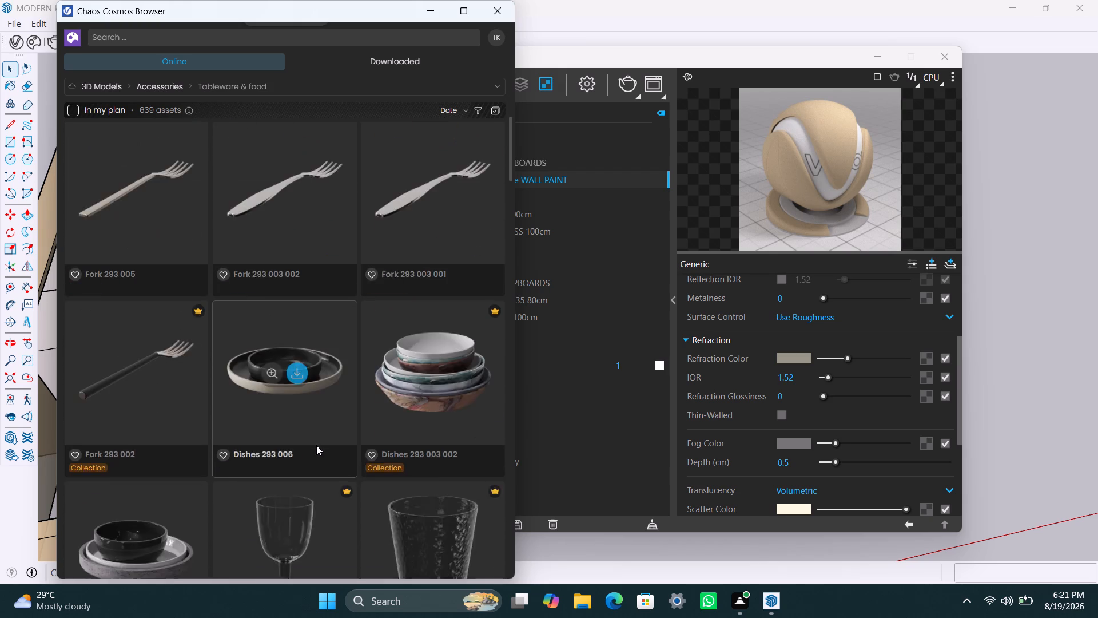
pyautogui.scroll(-15, 316, 445)
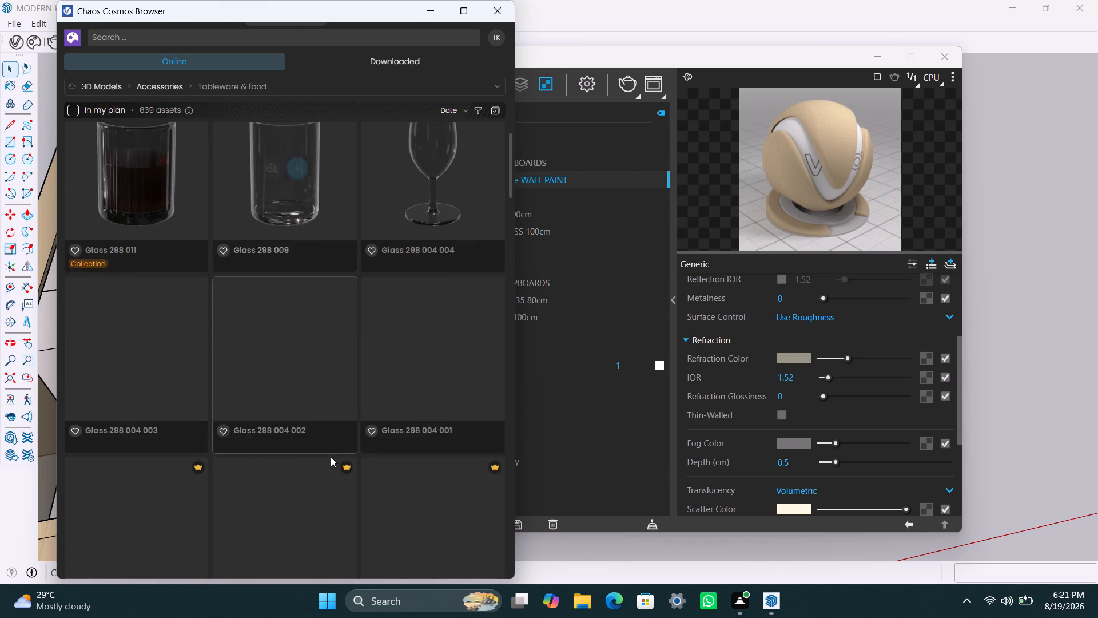
pyautogui.scroll(-15, 331, 457)
pyautogui.scroll(-5, 343, 413)
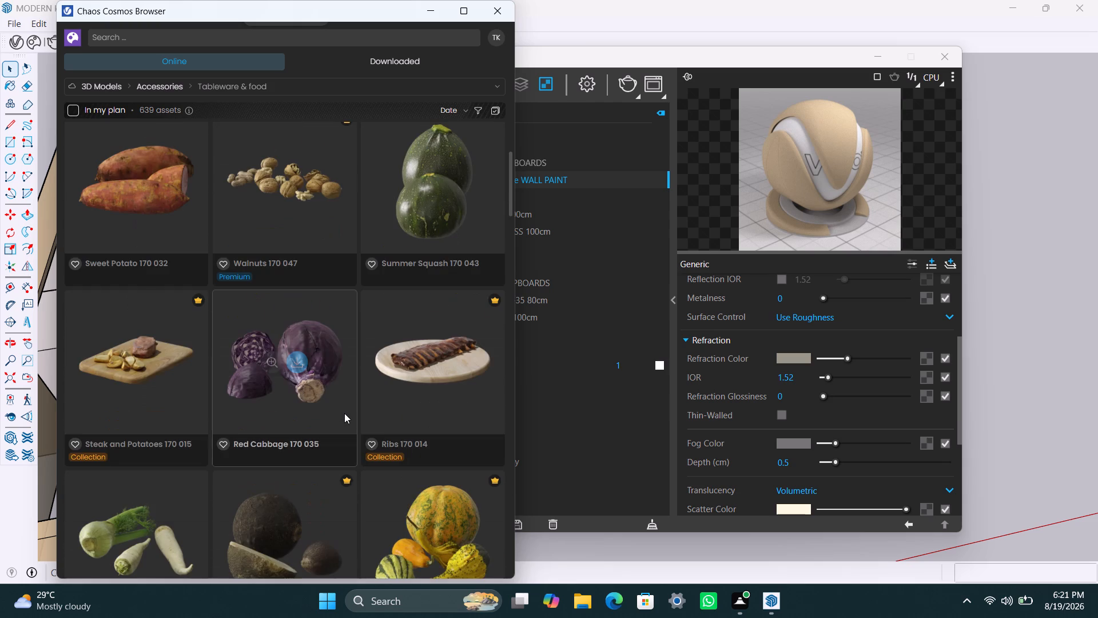
pyautogui.scroll(-18, 343, 415)
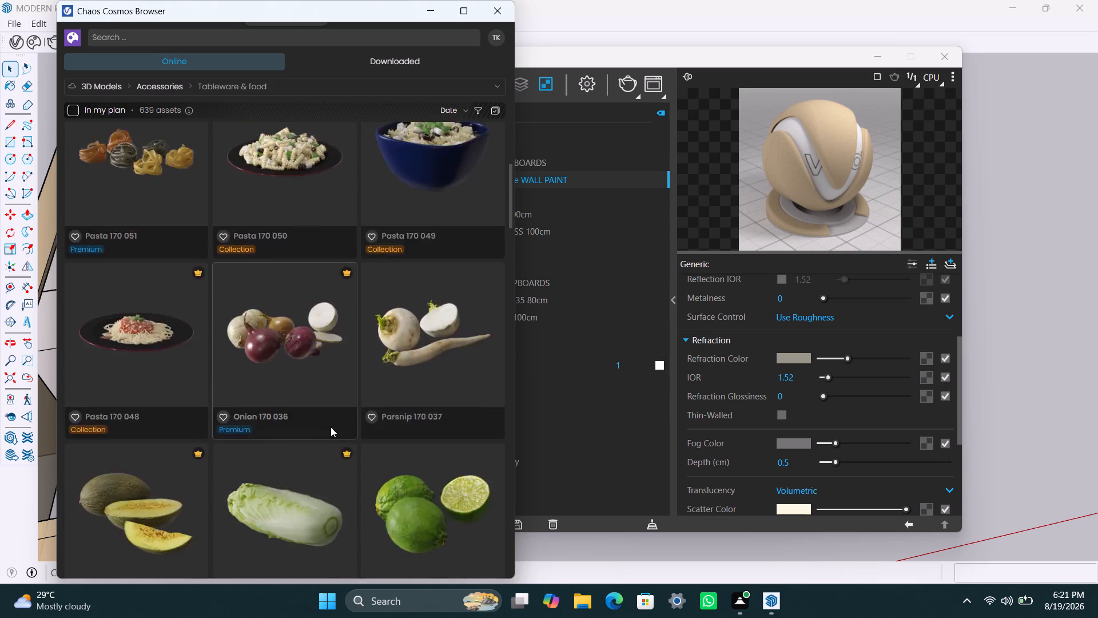
pyautogui.scroll(-17, 331, 427)
pyautogui.scroll(-6, 331, 427)
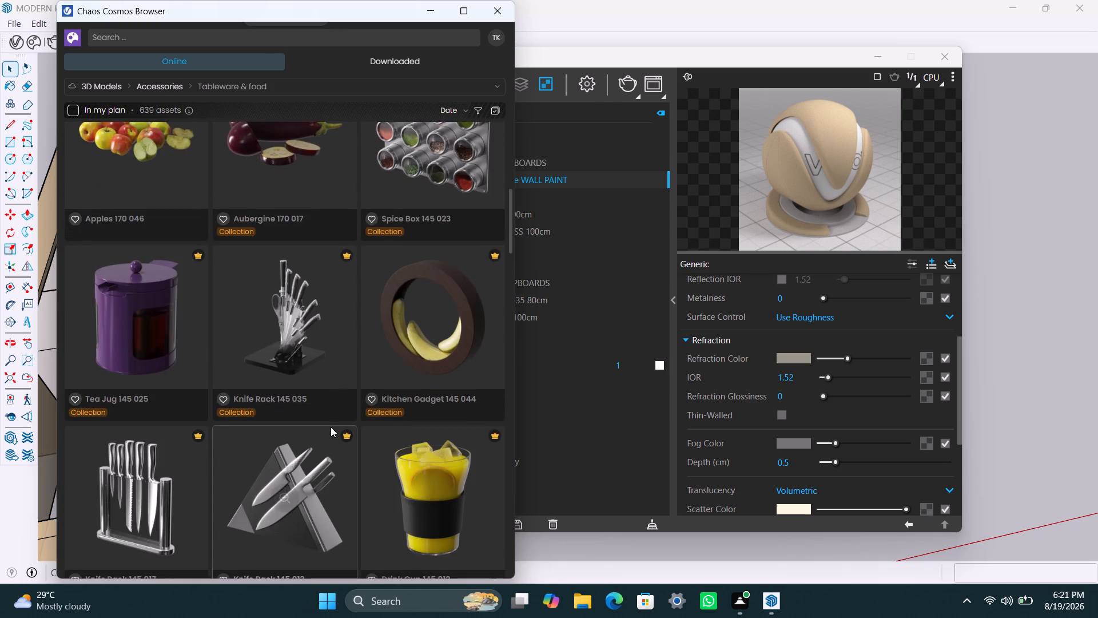
pyautogui.scroll(-7, 331, 427)
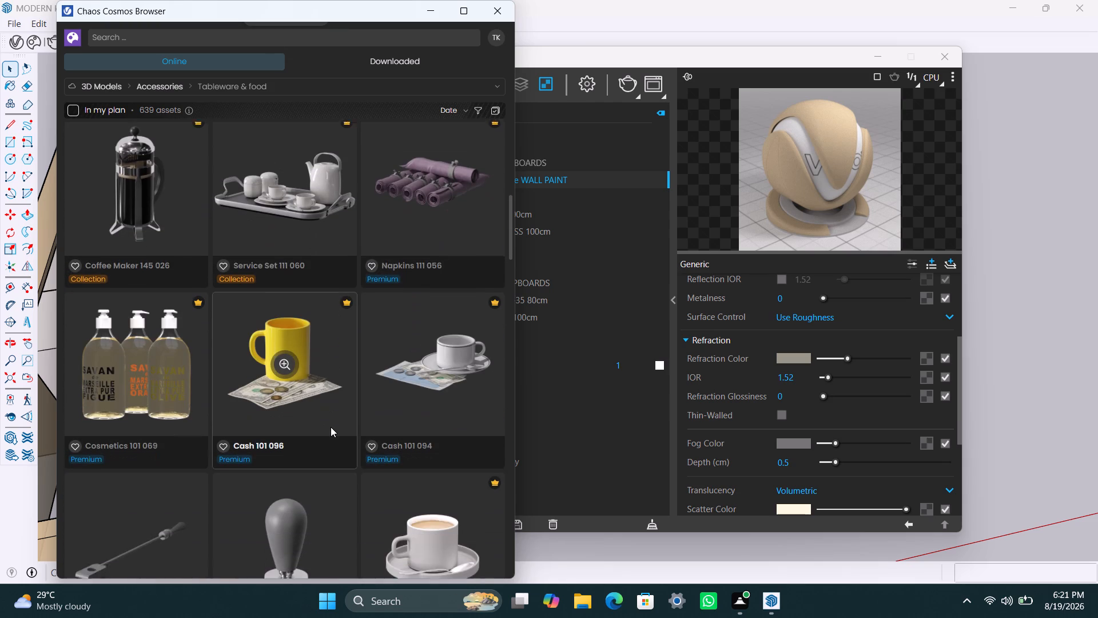
pyautogui.scroll(-16, 331, 427)
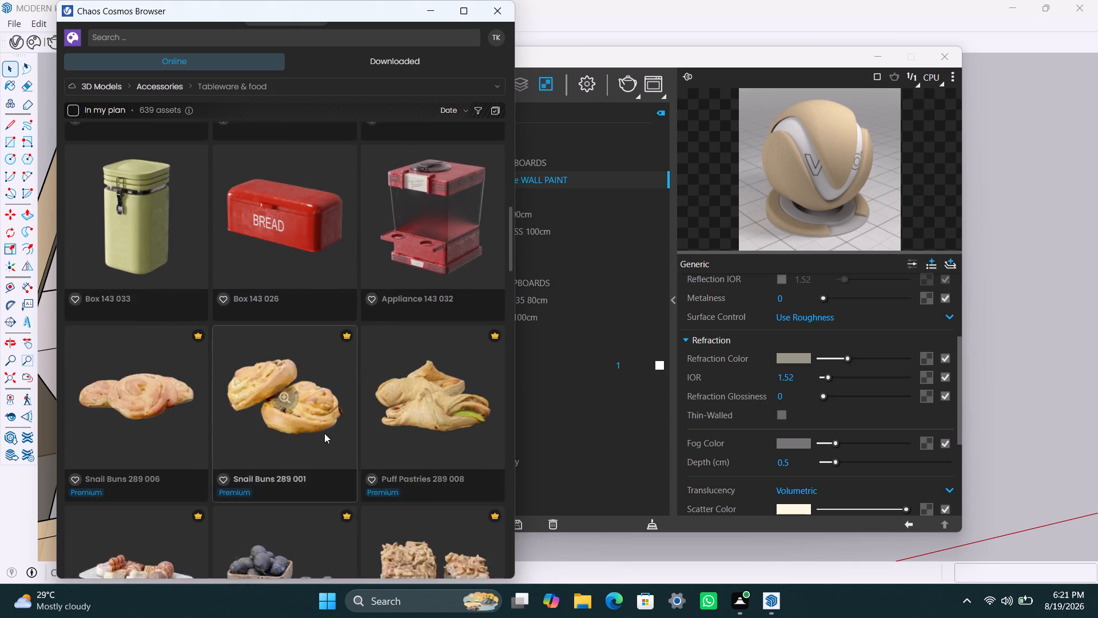
pyautogui.scroll(-19, 324, 433)
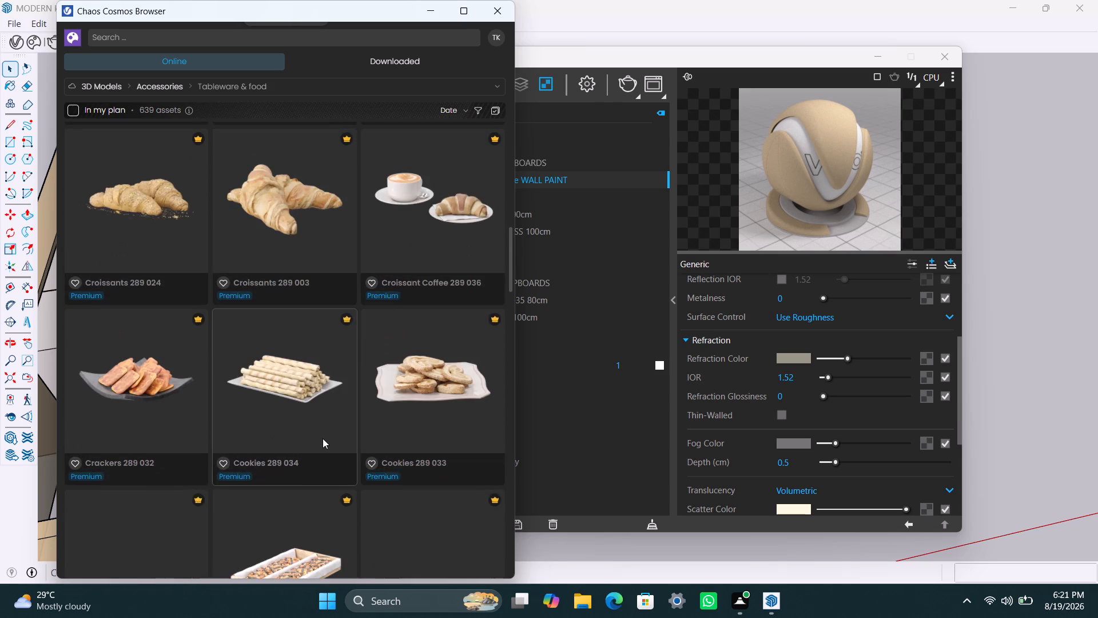
pyautogui.scroll(-15, 323, 438)
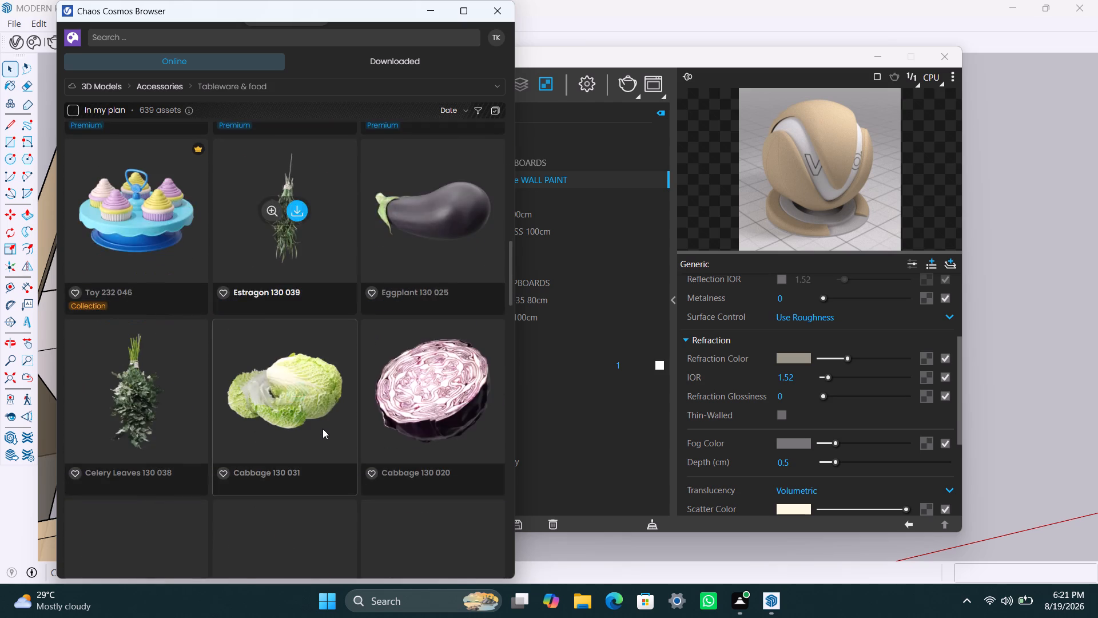
pyautogui.scroll(-18, 323, 429)
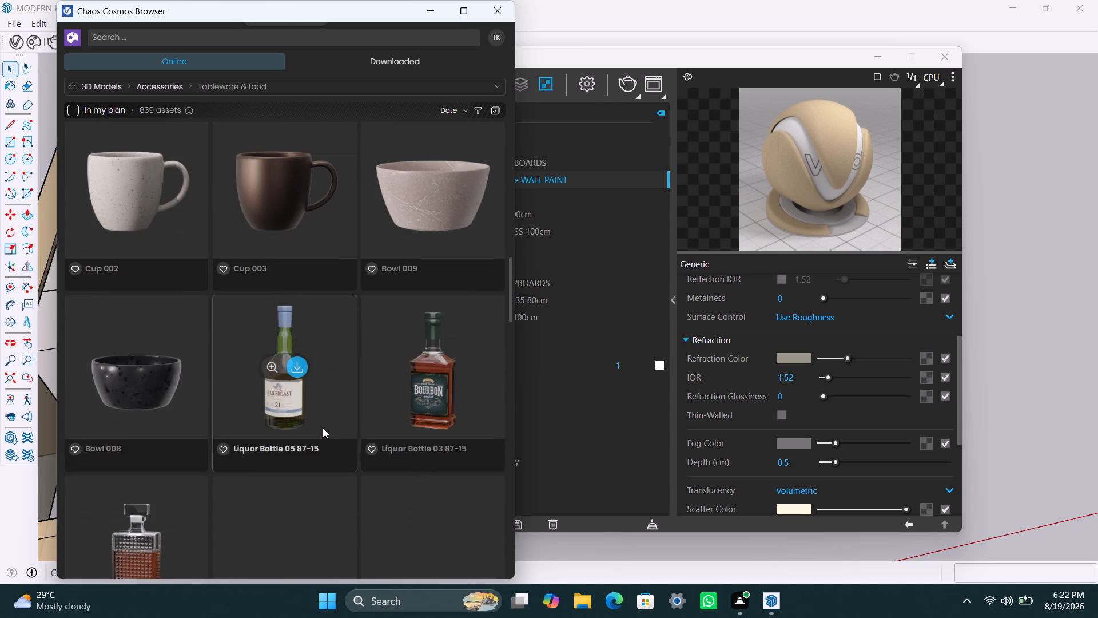
pyautogui.scroll(8, 323, 428)
pyautogui.scroll(-4, 323, 428)
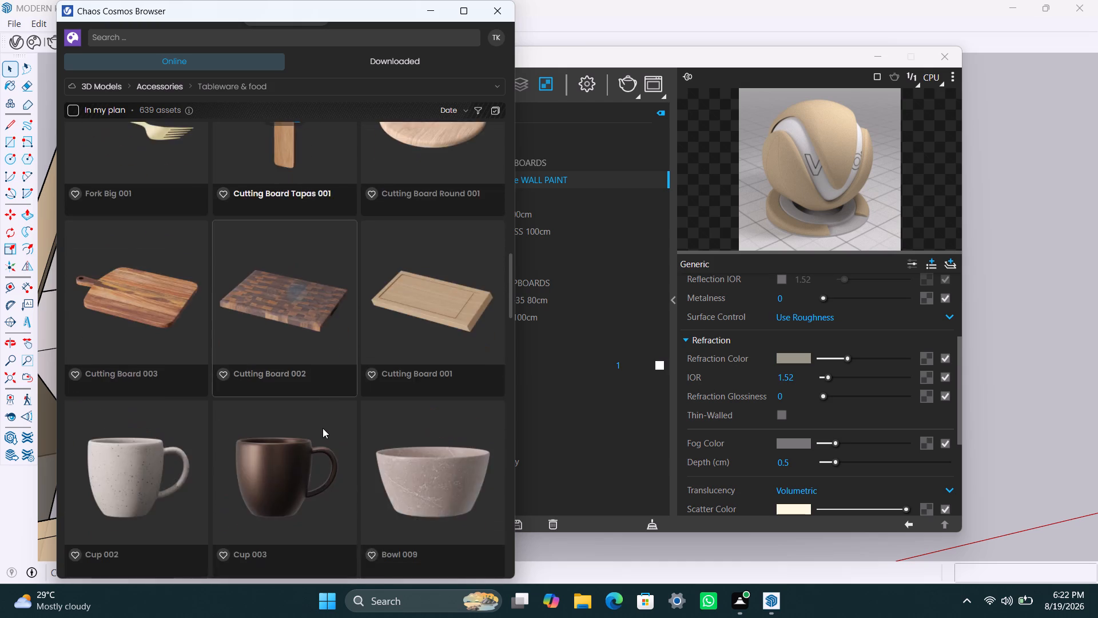
pyautogui.scroll(-17, 322, 428)
pyautogui.scroll(-6, 316, 436)
pyautogui.scroll(3, 294, 462)
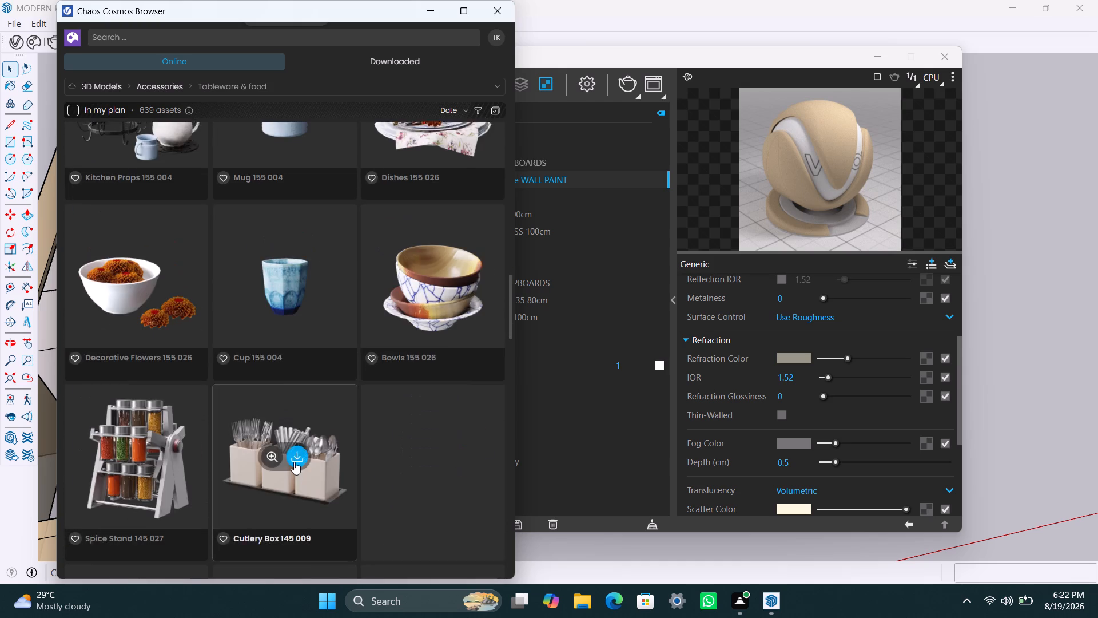
pyautogui.scroll(1, 294, 462)
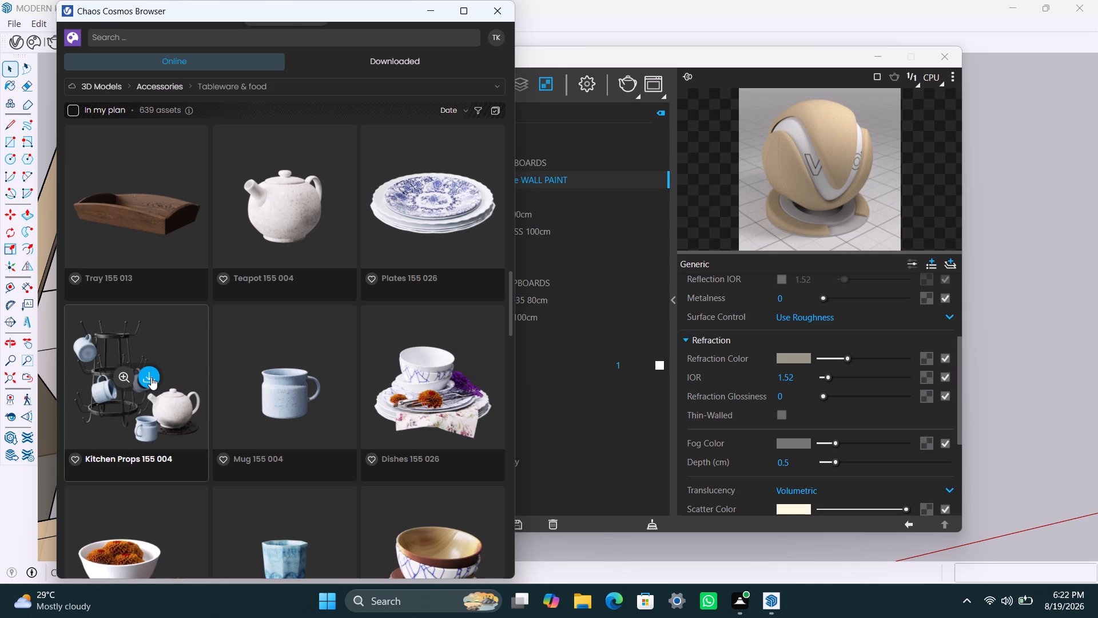
# Download the Spice Stand 145 027, Cutlery Box 145 009 and Breakfast Meal Set 145 006 assets.
pyautogui.scroll(-6, 232, 473)
pyautogui.scroll(-1, 340, 481)
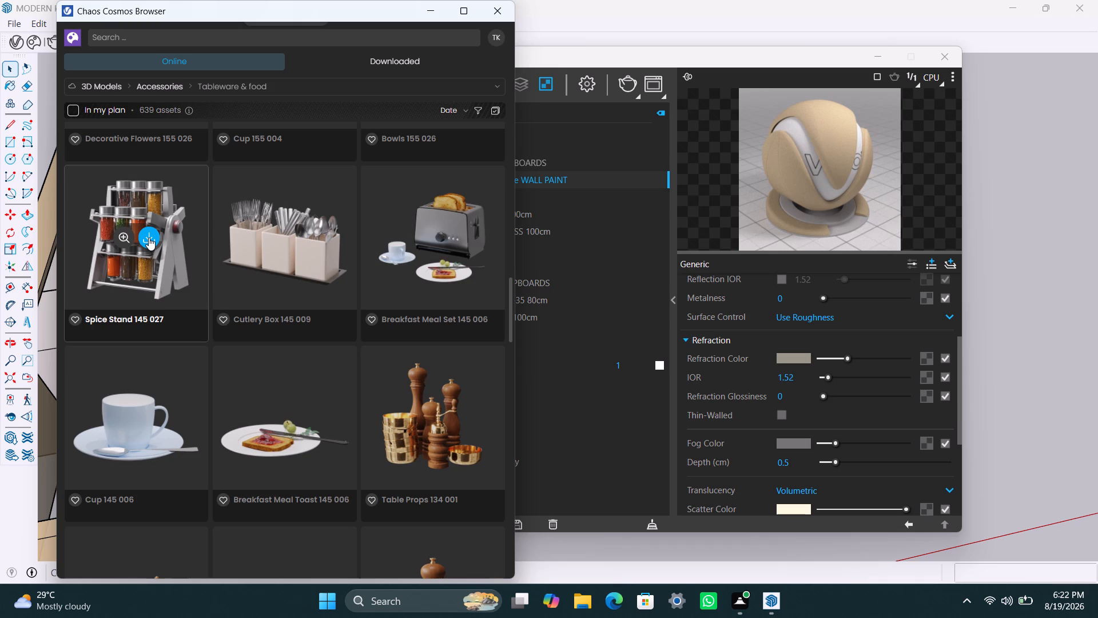
pyautogui.click(149, 237)
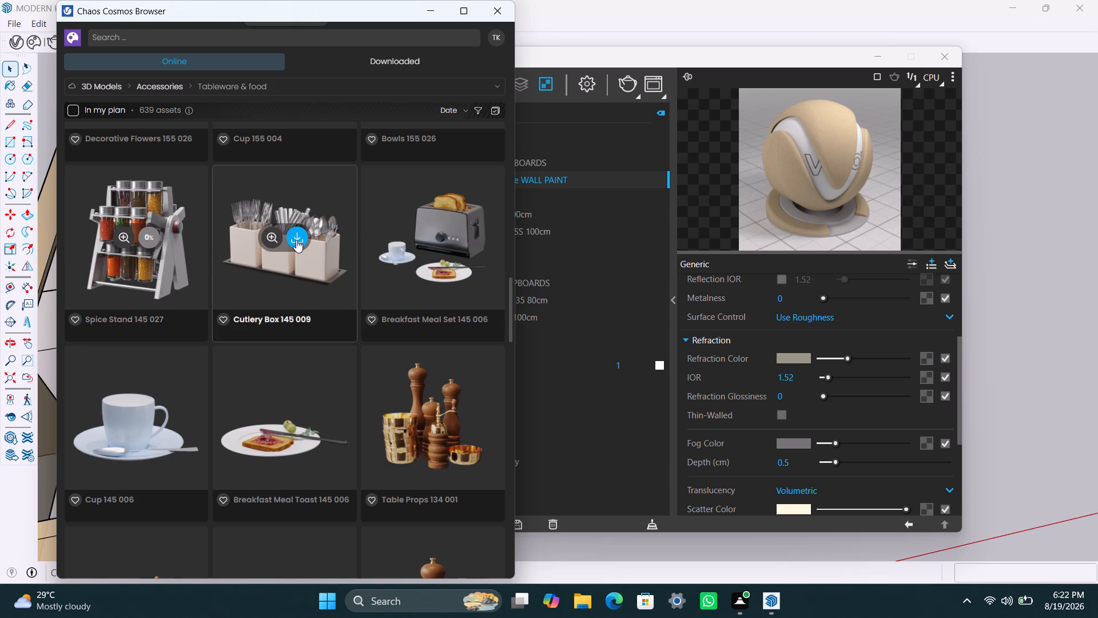
pyautogui.click(298, 238)
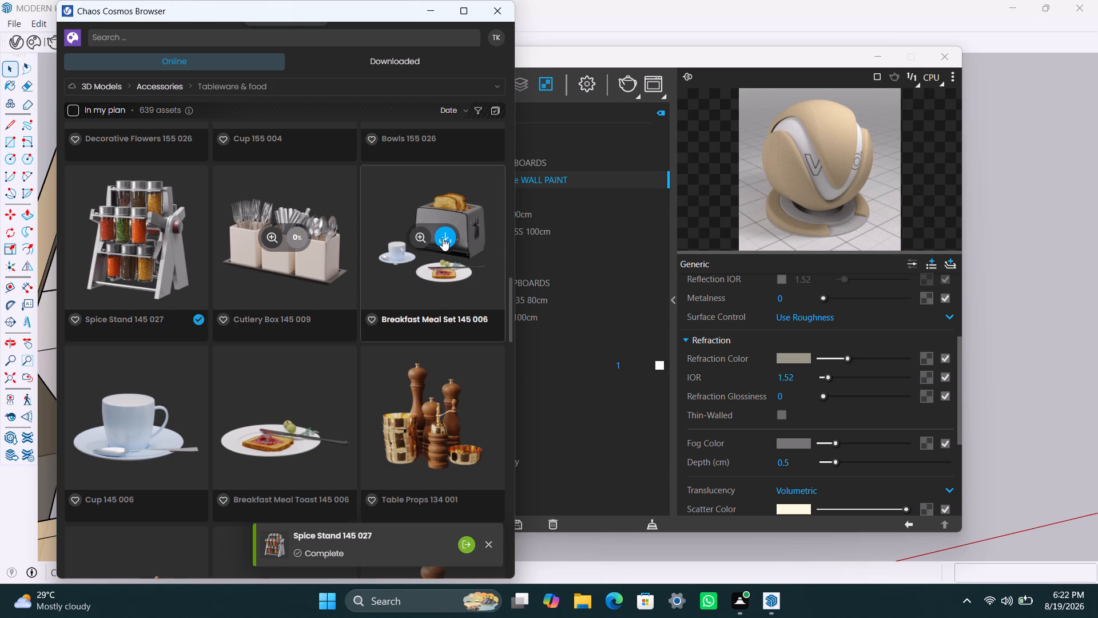
pyautogui.click(443, 238)
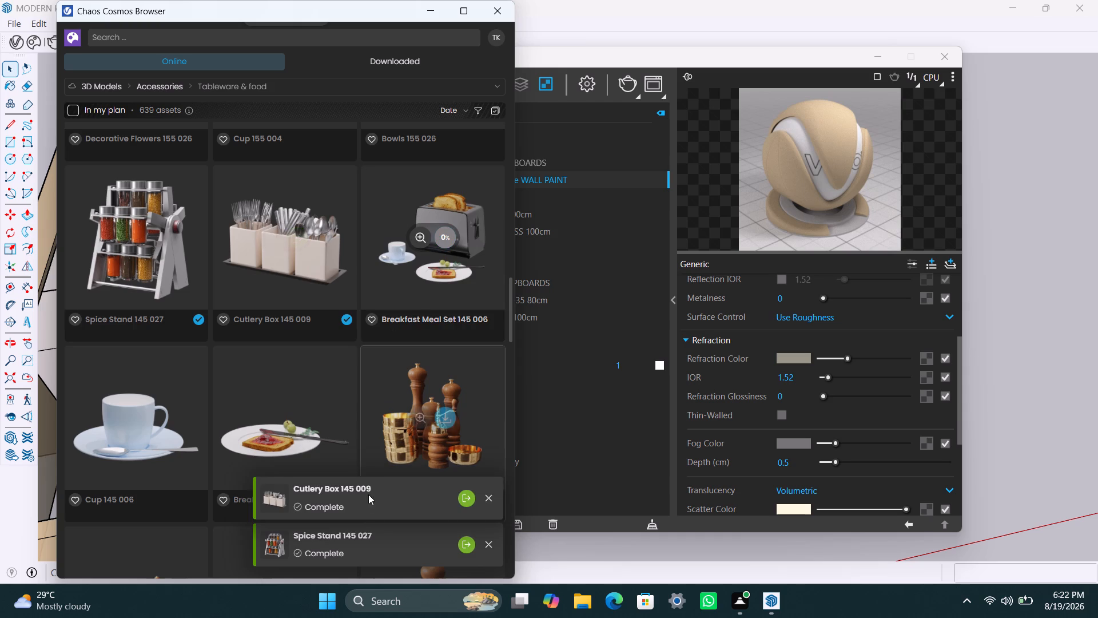
# Import Cutlery Box 145 009 and place one copy on the countertop in the corner beside the black backsplash.
pyautogui.click(463, 544)
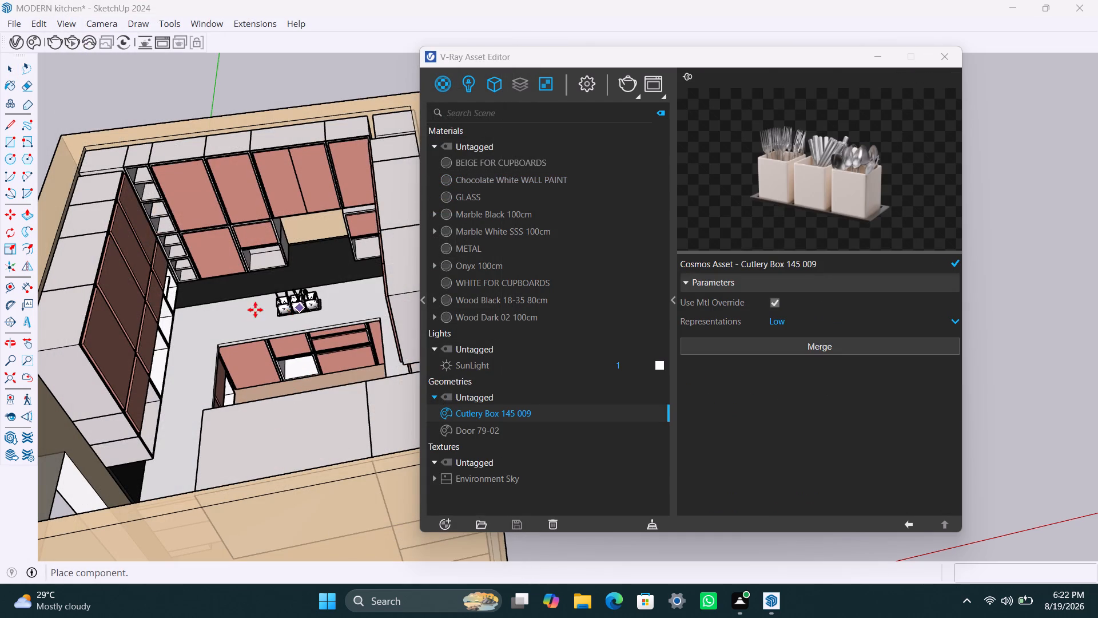
pyautogui.scroll(-1, 227, 327)
pyautogui.scroll(2, 197, 317)
pyautogui.moveTo(201, 324); pyautogui.dragTo(202, 332, button='middle')
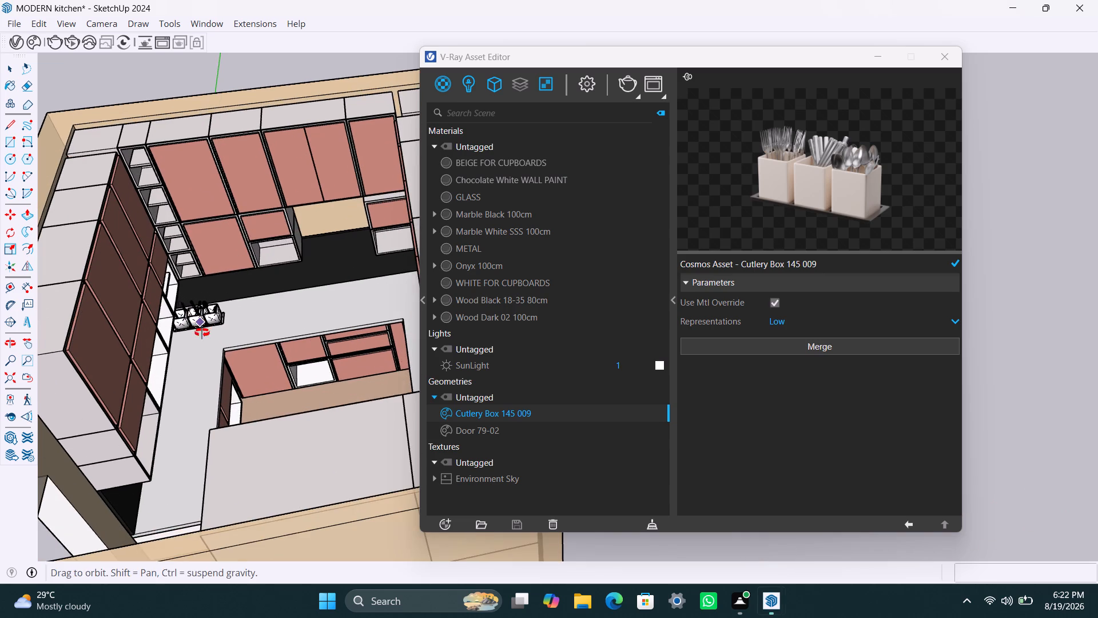
pyautogui.moveTo(202, 332); pyautogui.dragTo(157, 328, button='middle')
pyautogui.scroll(2, 226, 288)
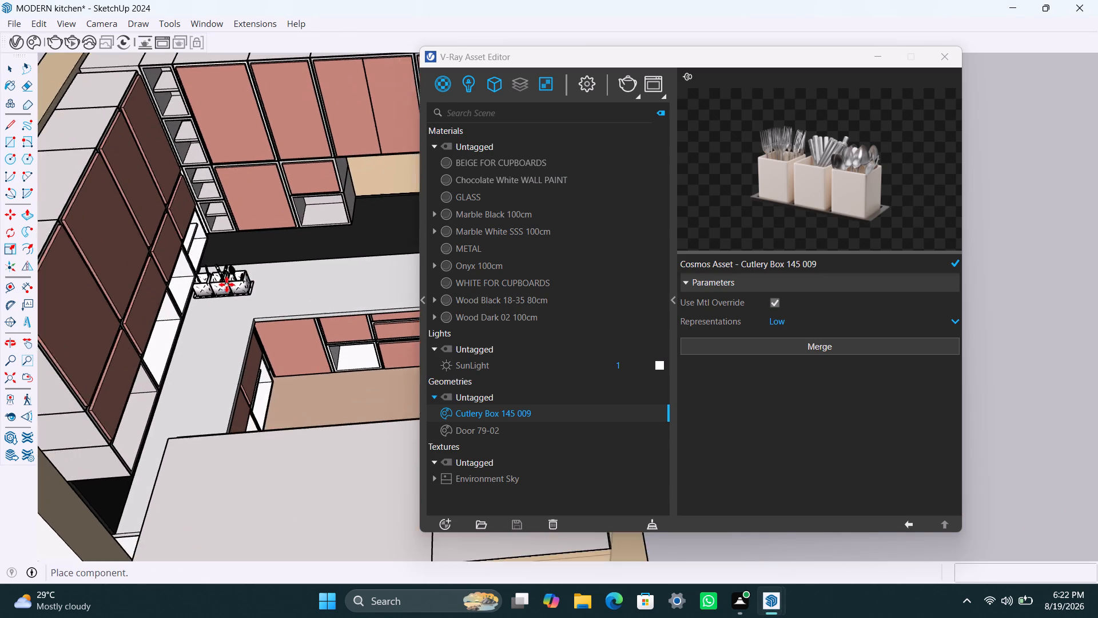
pyautogui.scroll(10, 226, 284)
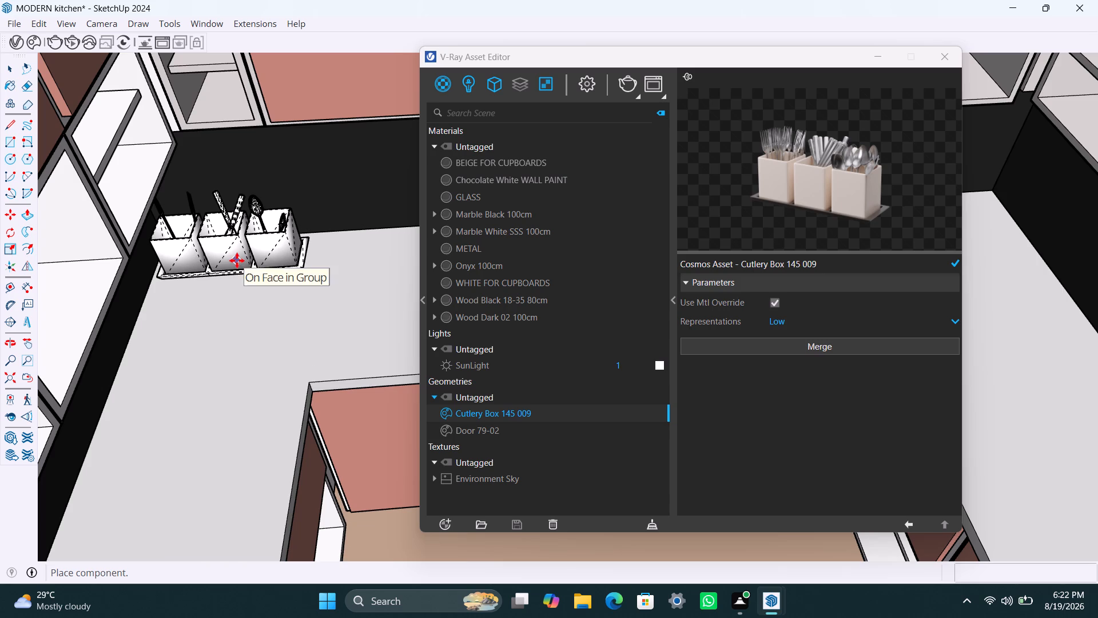
pyautogui.click(237, 259)
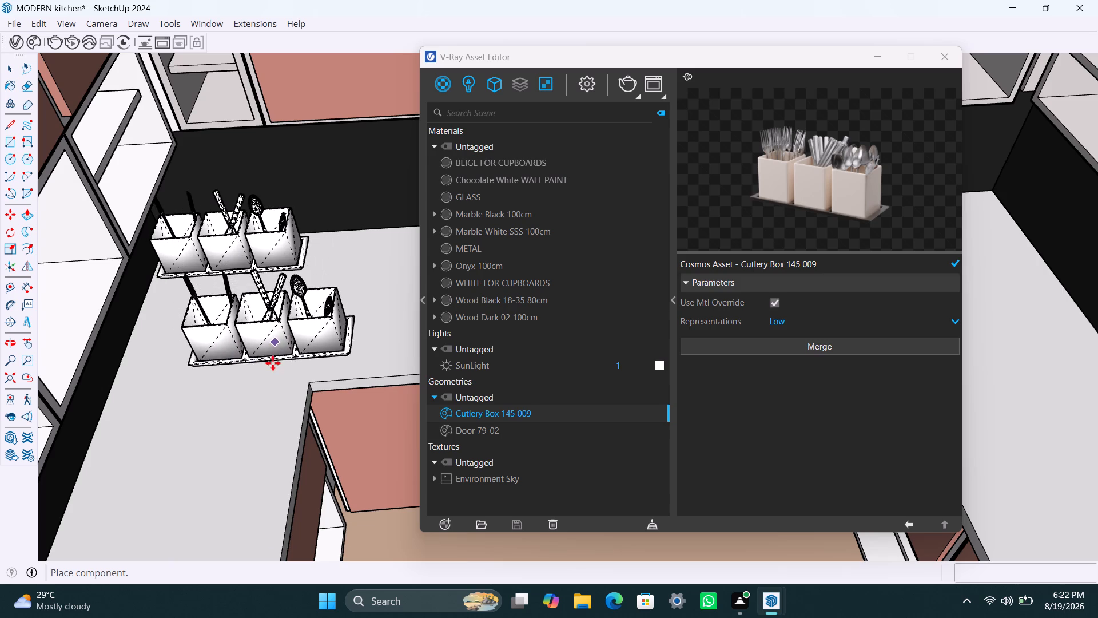
pyautogui.press('Escape')
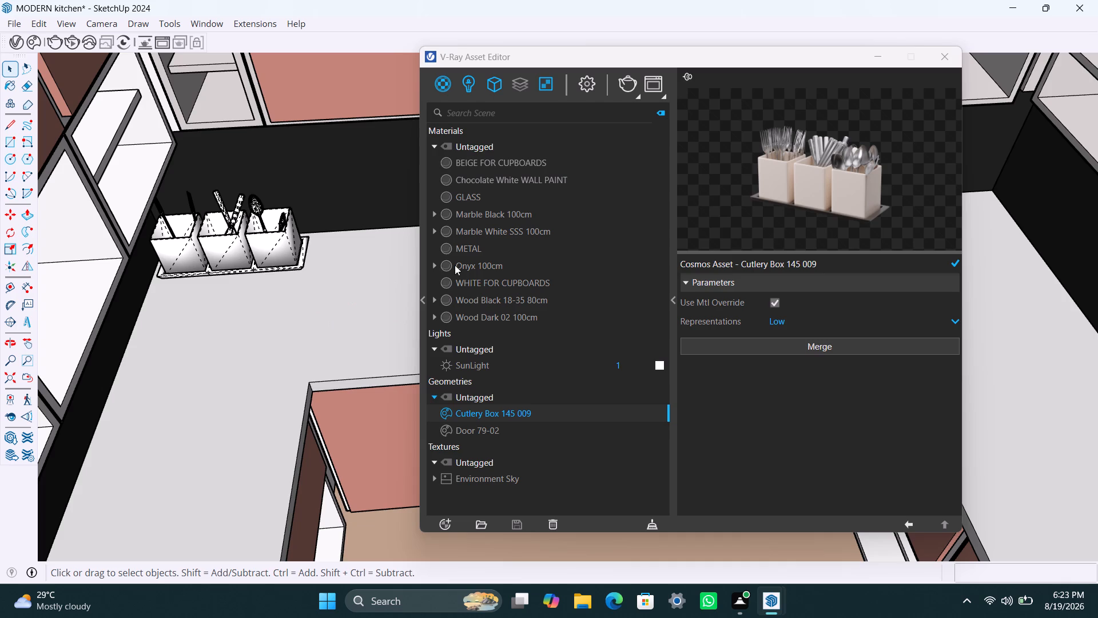
# Import Spice Stand 145 027 from Cosmos and place one copy on the corner countertop in front of the cutlery box.
pyautogui.click(35, 45)
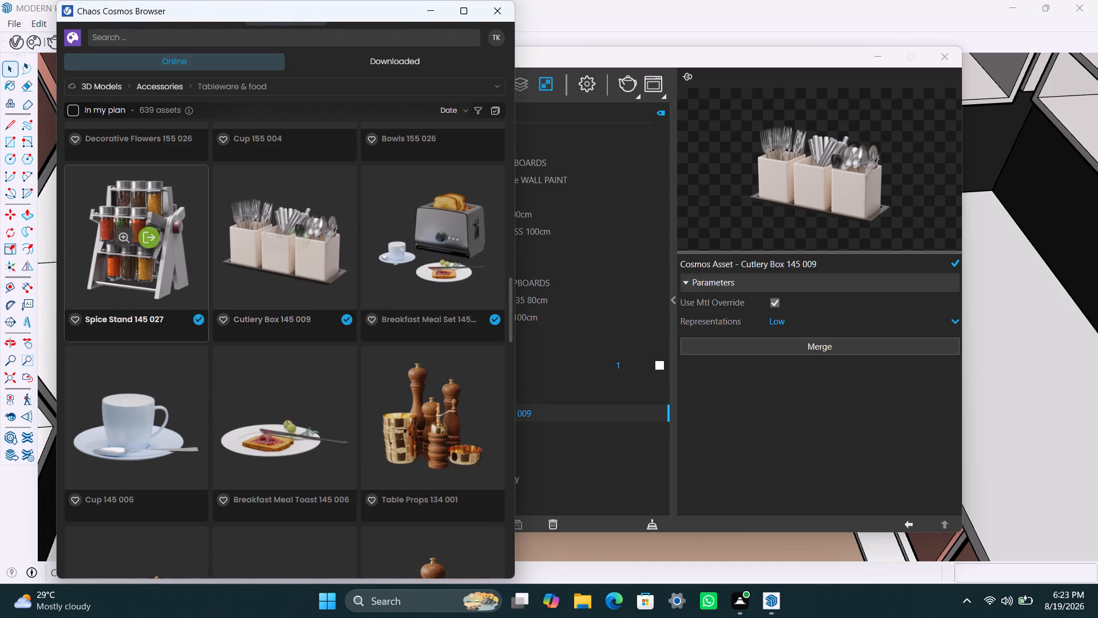
pyautogui.click(149, 240)
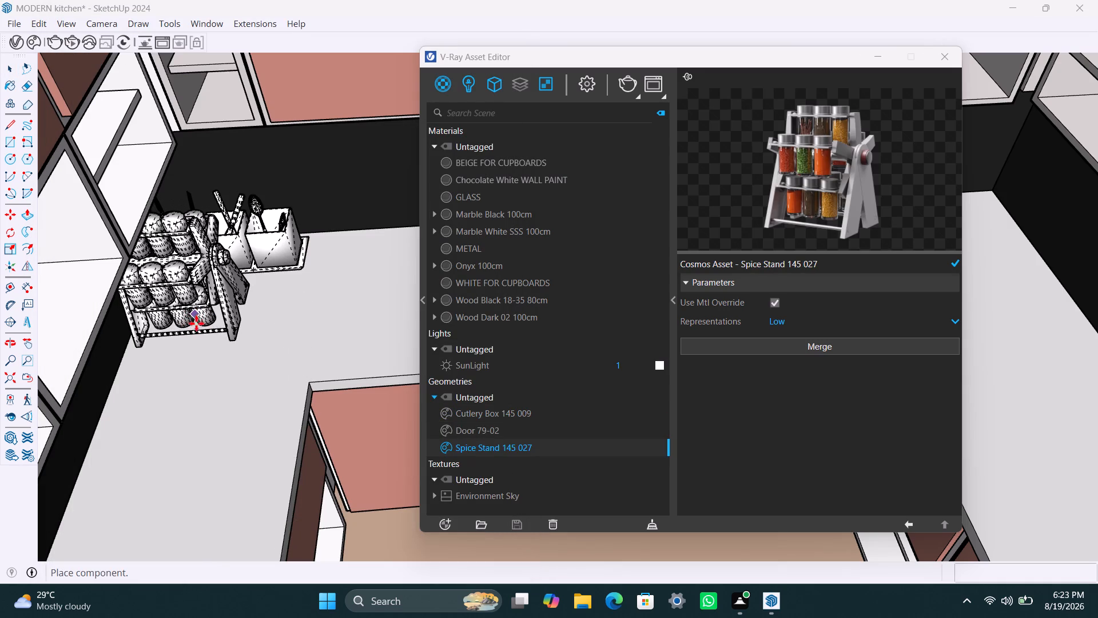
pyautogui.click(184, 375)
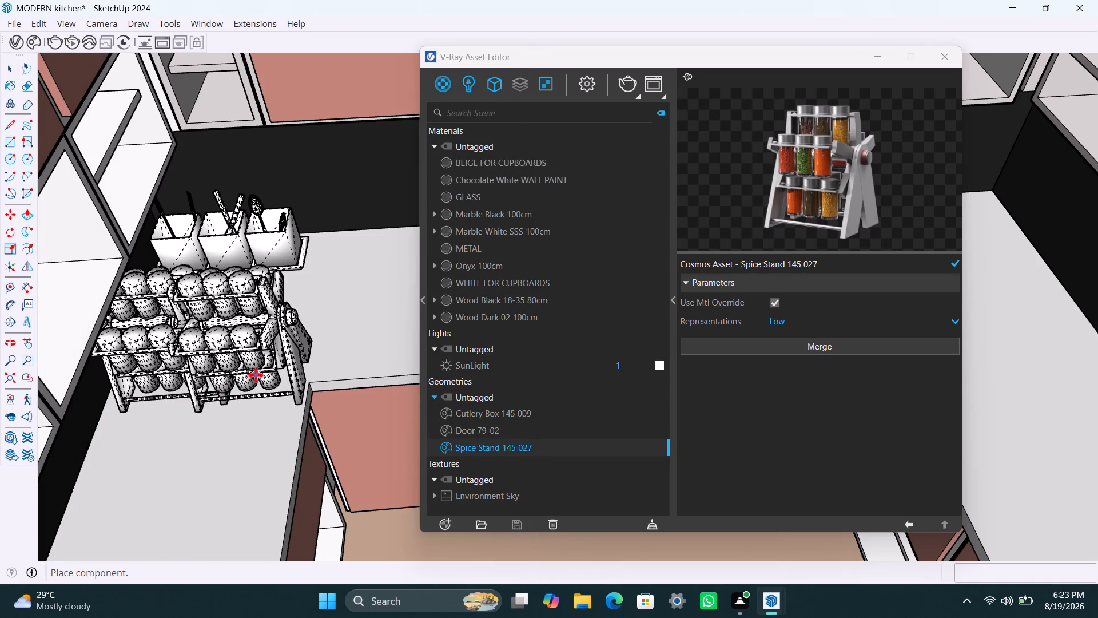
pyautogui.press('space')
# Import Breakfast Meal Set 145 006 from Cosmos and place it on the side countertop, past the spice stand.
pyautogui.click(447, 240)
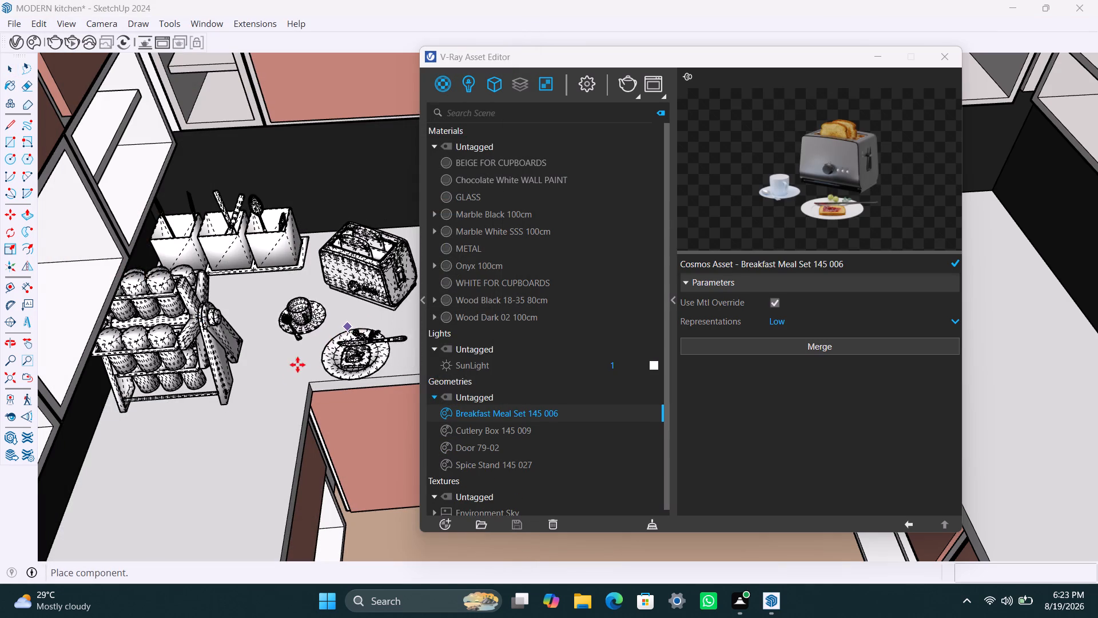
pyautogui.scroll(-8, 347, 304)
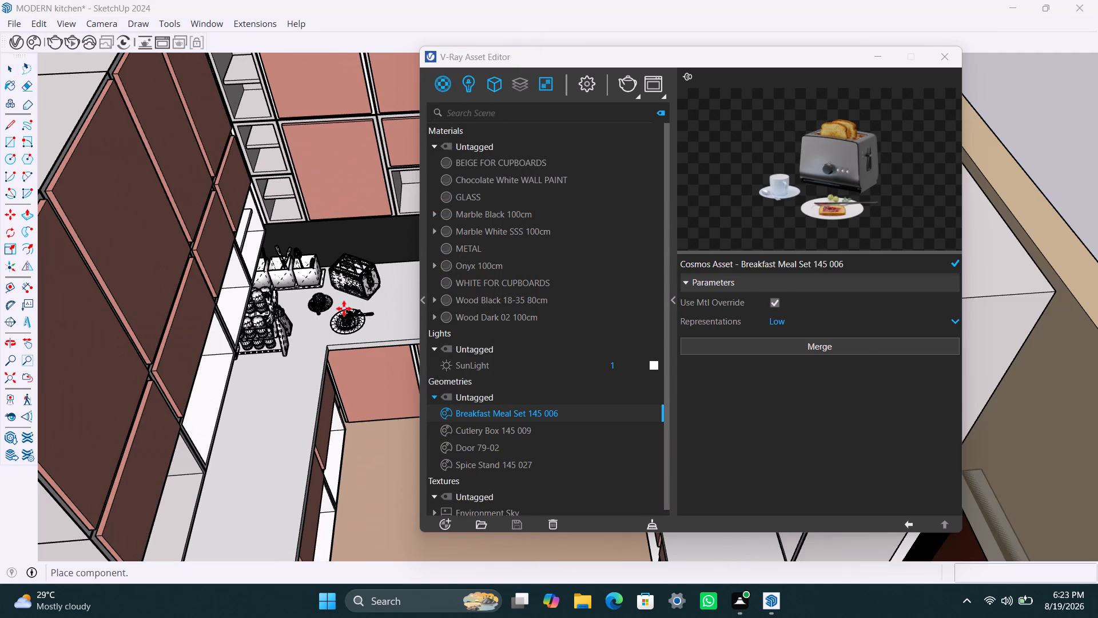
pyautogui.moveTo(343, 308); pyautogui.dragTo(229, 309, button='middle')
pyautogui.scroll(-2, 254, 305)
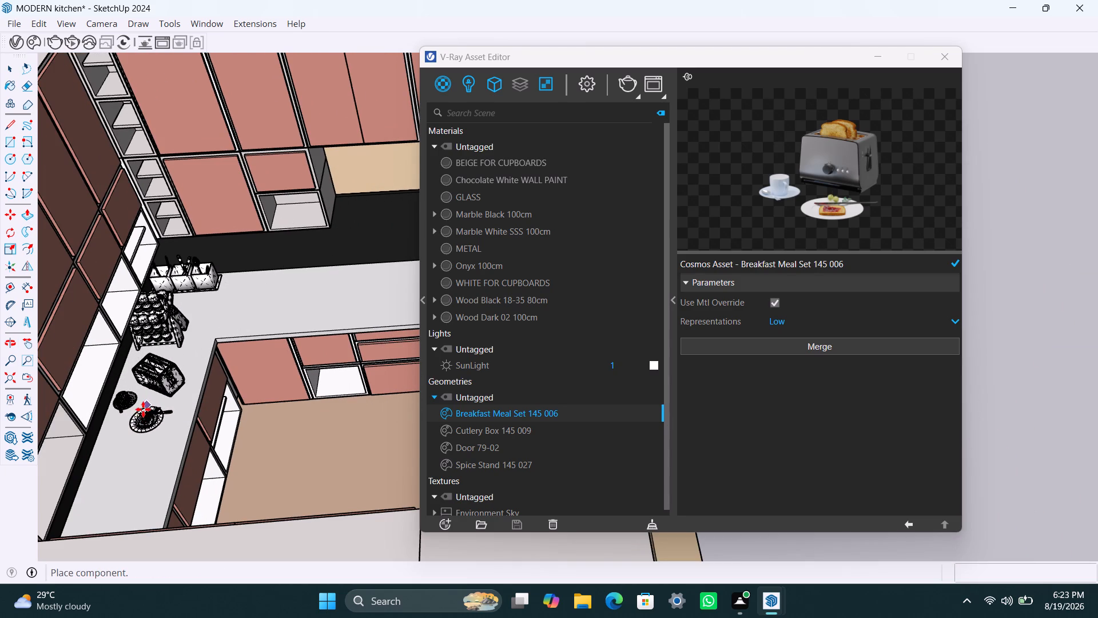
pyautogui.click(143, 409)
pyautogui.press('space')
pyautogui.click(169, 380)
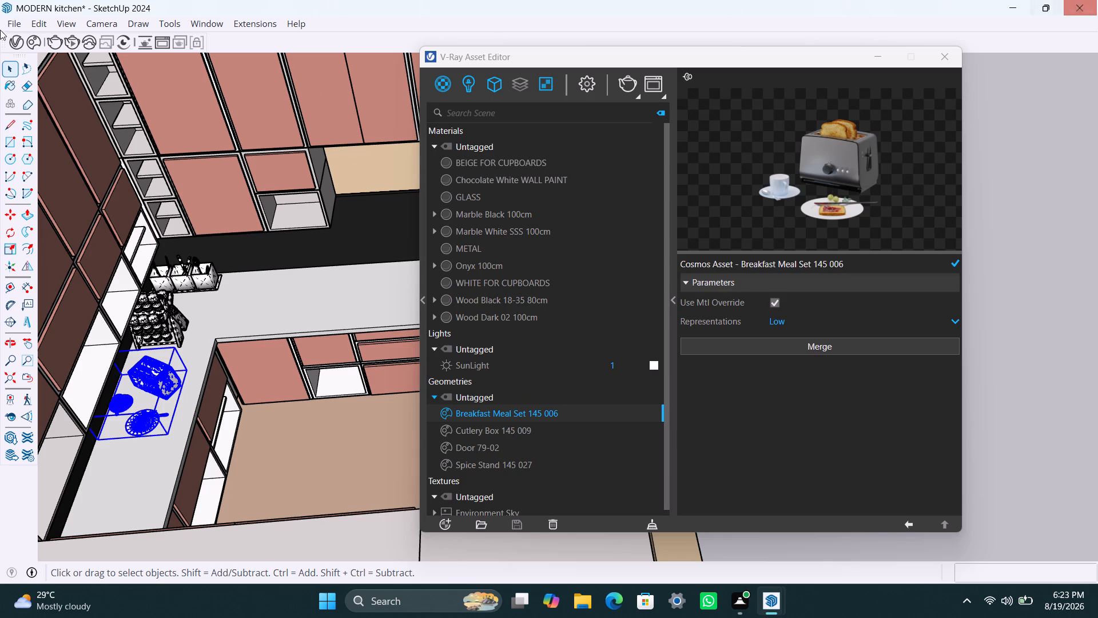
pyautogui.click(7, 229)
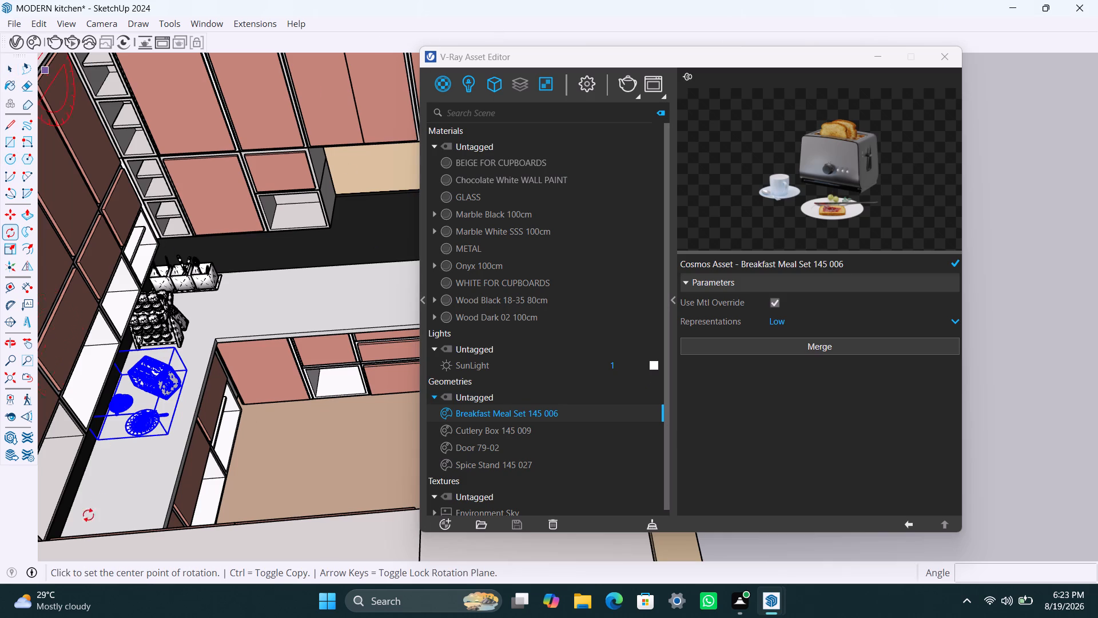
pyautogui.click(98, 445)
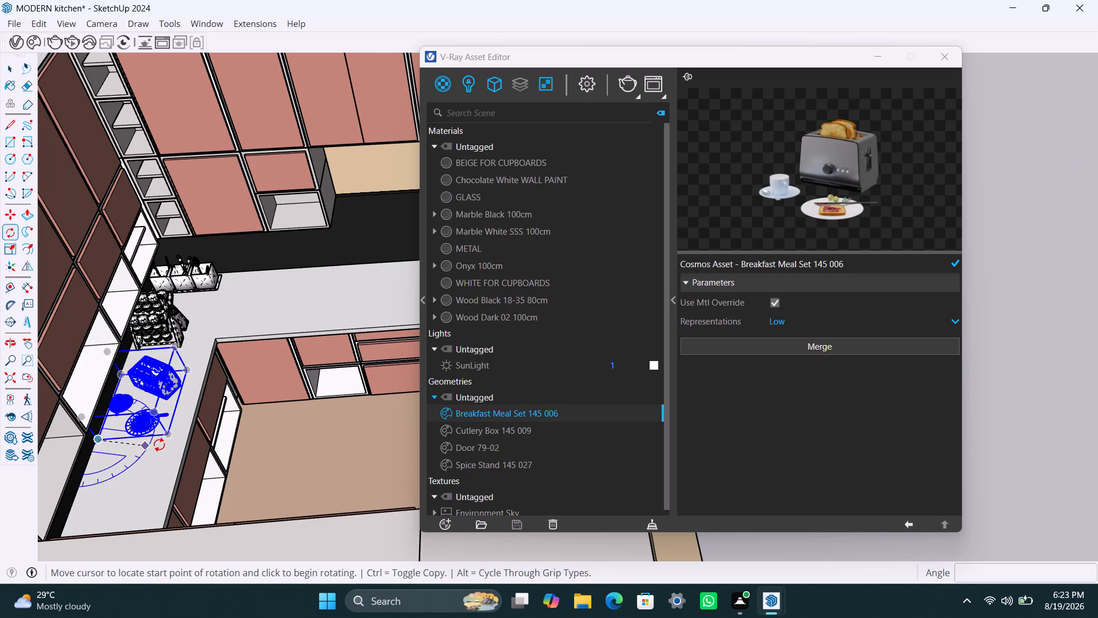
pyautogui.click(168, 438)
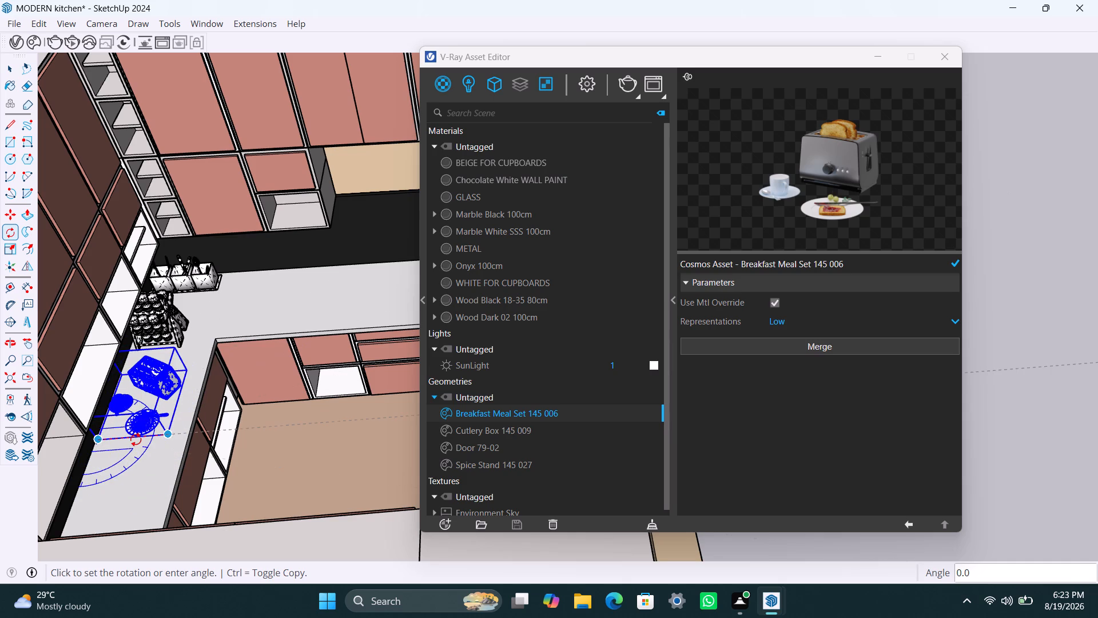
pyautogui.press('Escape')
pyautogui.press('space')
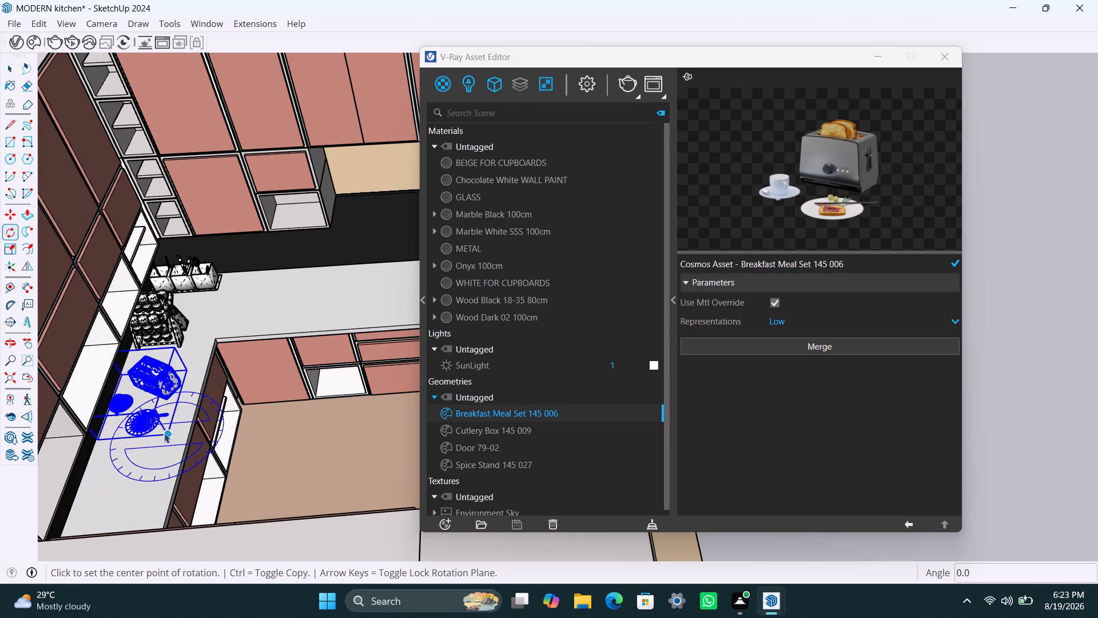
# Move the breakfast meal set across the side countertop toward its front edge.
pyautogui.click(165, 433)
pyautogui.click(148, 422)
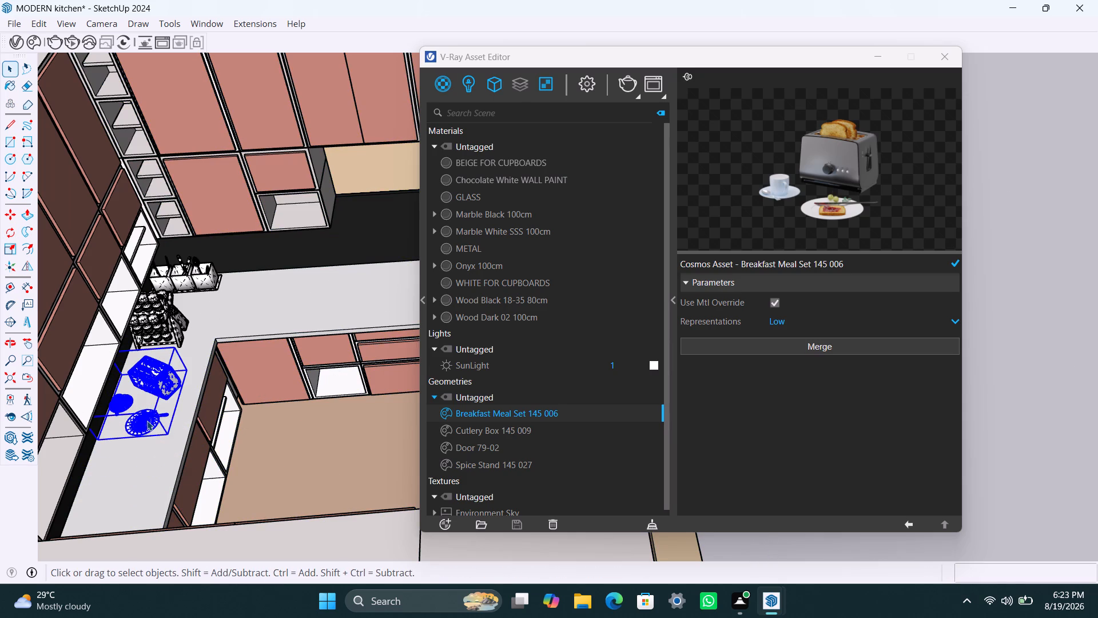
pyautogui.press('m')
pyautogui.click(147, 421)
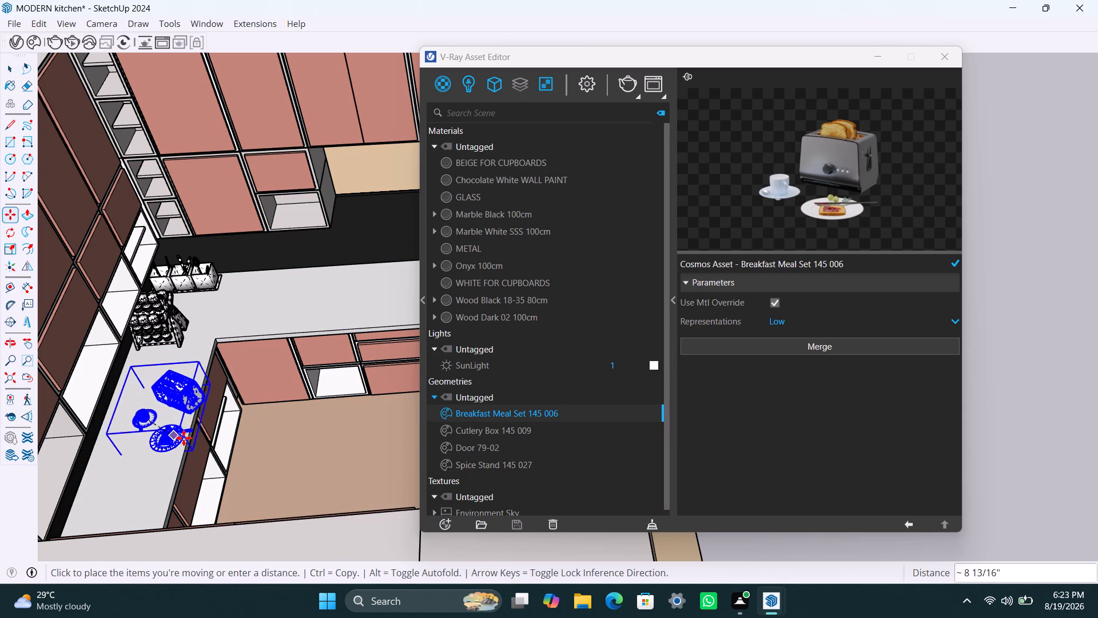
pyautogui.click(185, 438)
pyautogui.press('space')
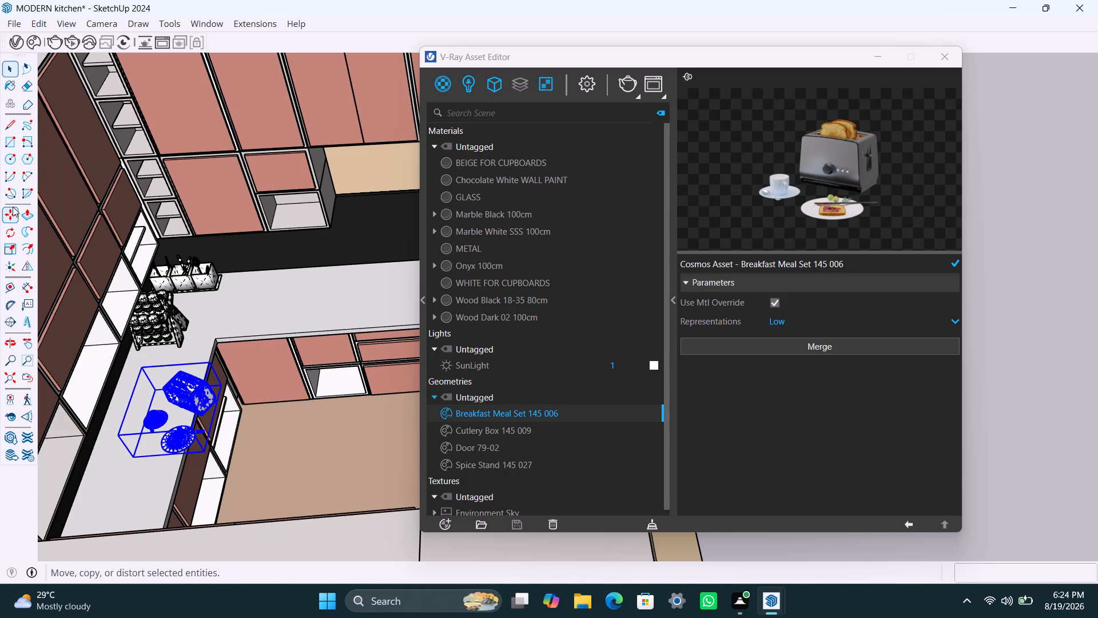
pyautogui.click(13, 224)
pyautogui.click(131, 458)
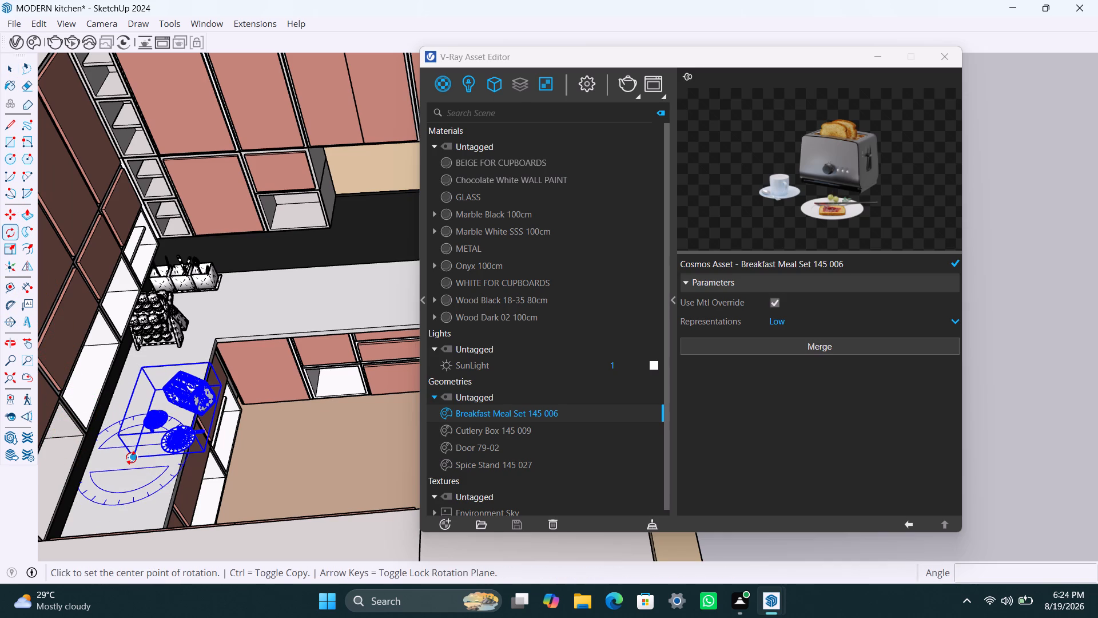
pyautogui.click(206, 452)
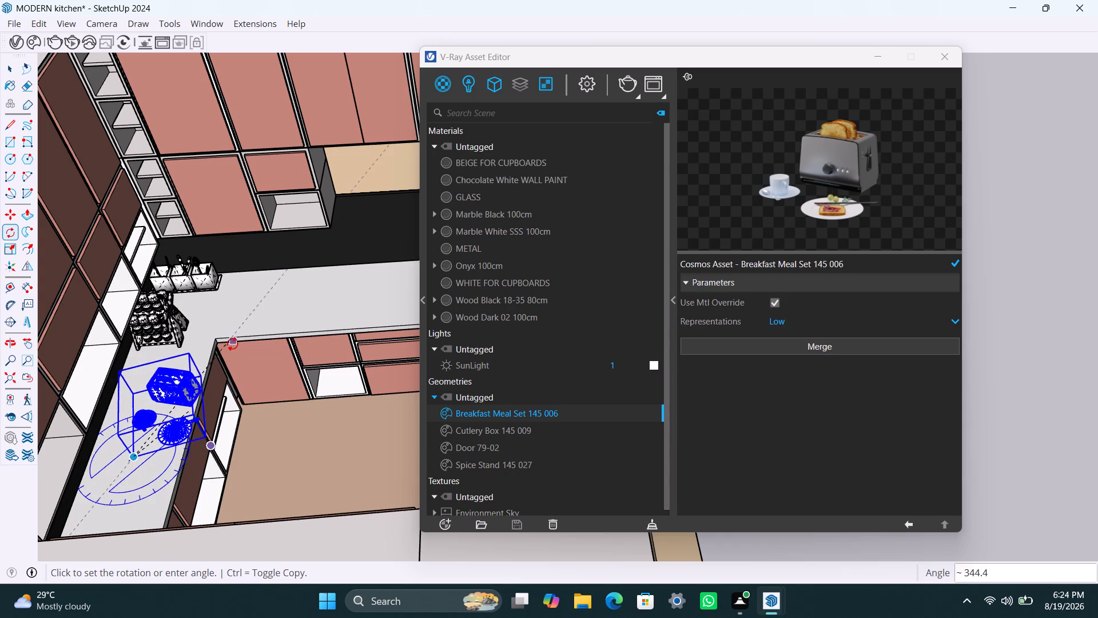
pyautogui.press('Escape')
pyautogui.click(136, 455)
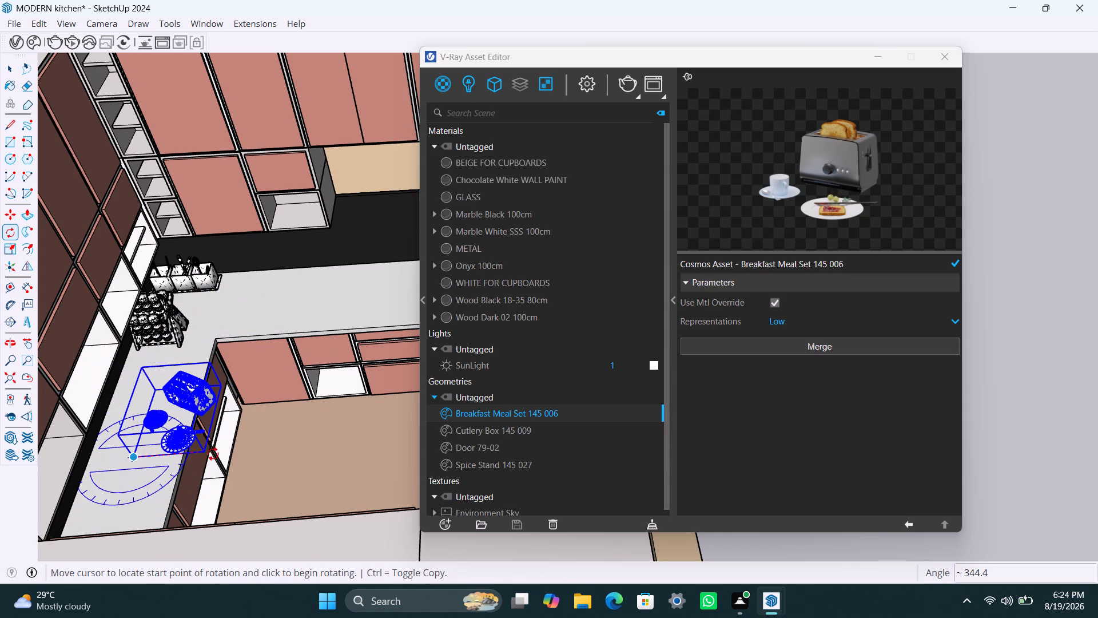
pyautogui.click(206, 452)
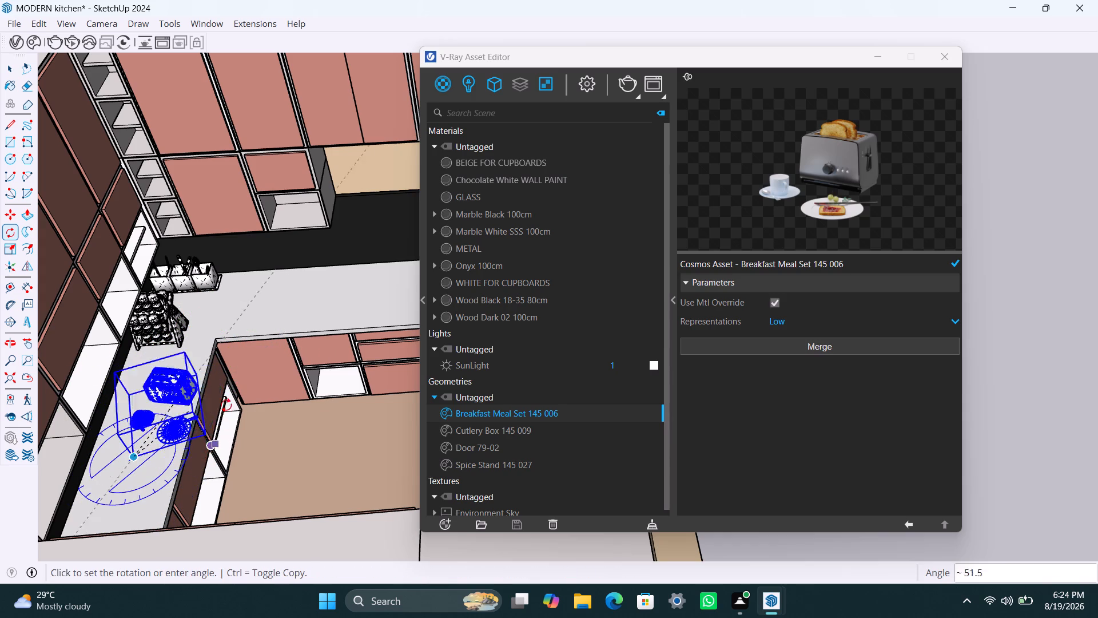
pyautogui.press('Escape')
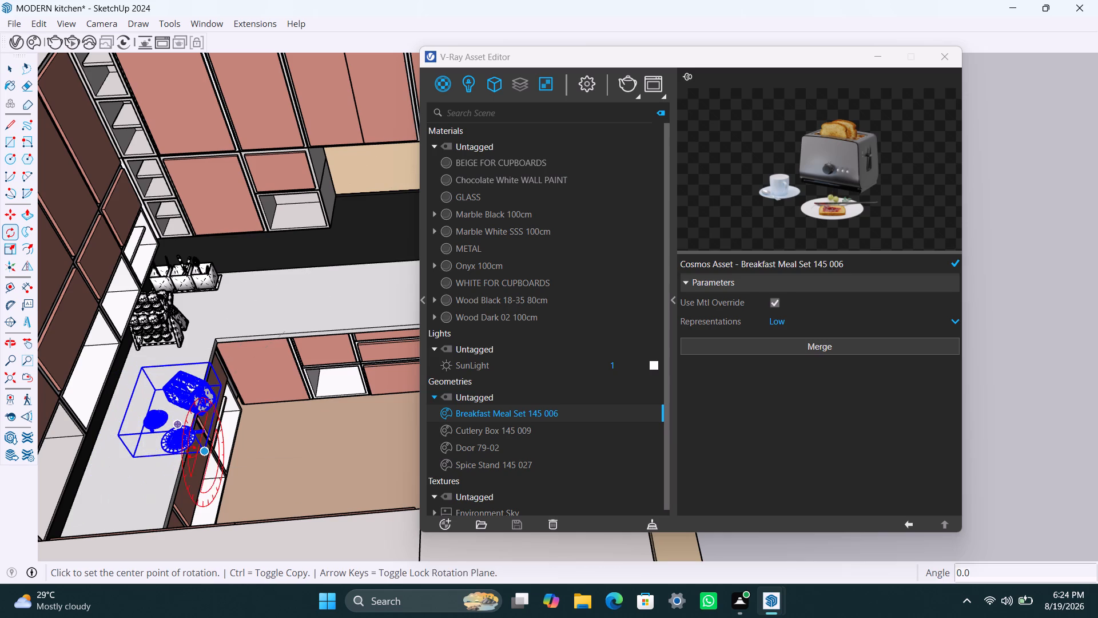
# Rotate the breakfast meal set 180 degrees in the countertop plane about the bottom corner of its bounding box.
pyautogui.click(132, 455)
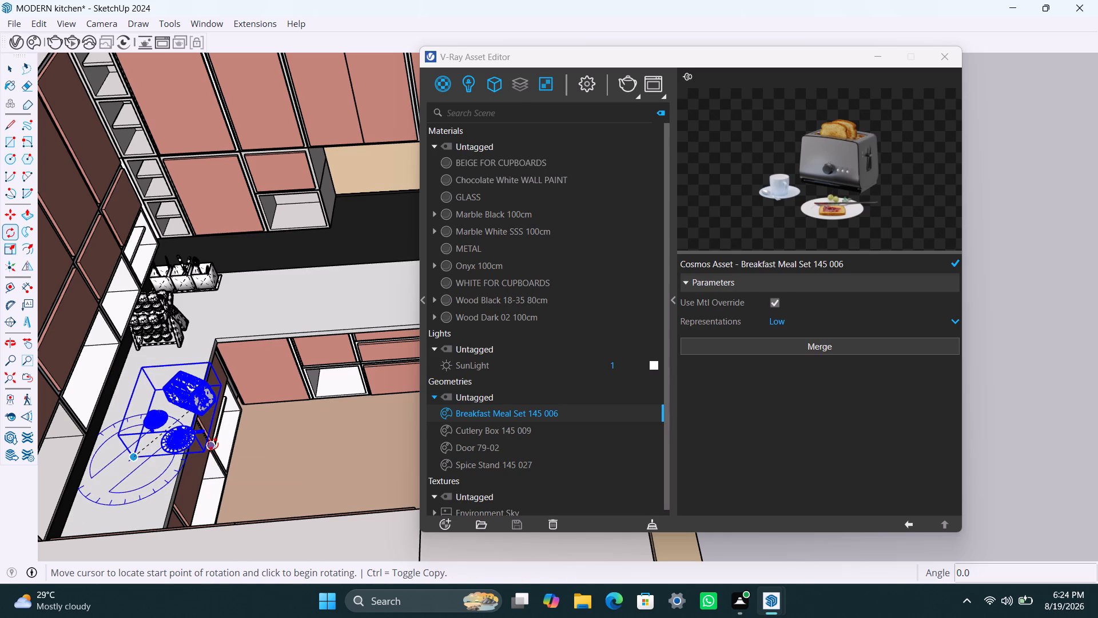
pyautogui.press('Down')
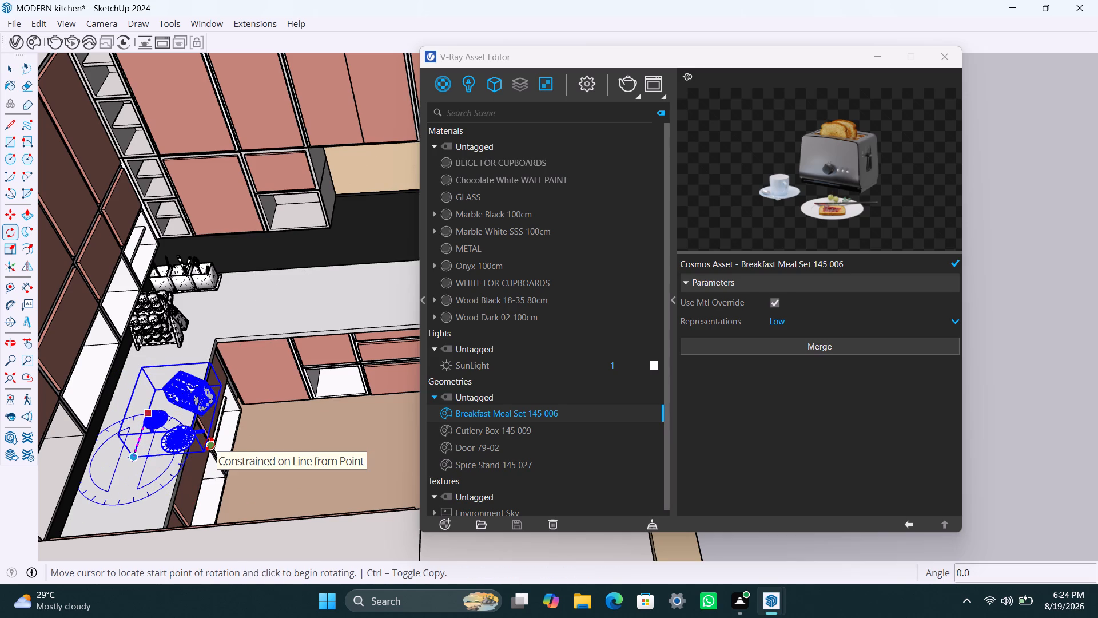
pyautogui.click(209, 444)
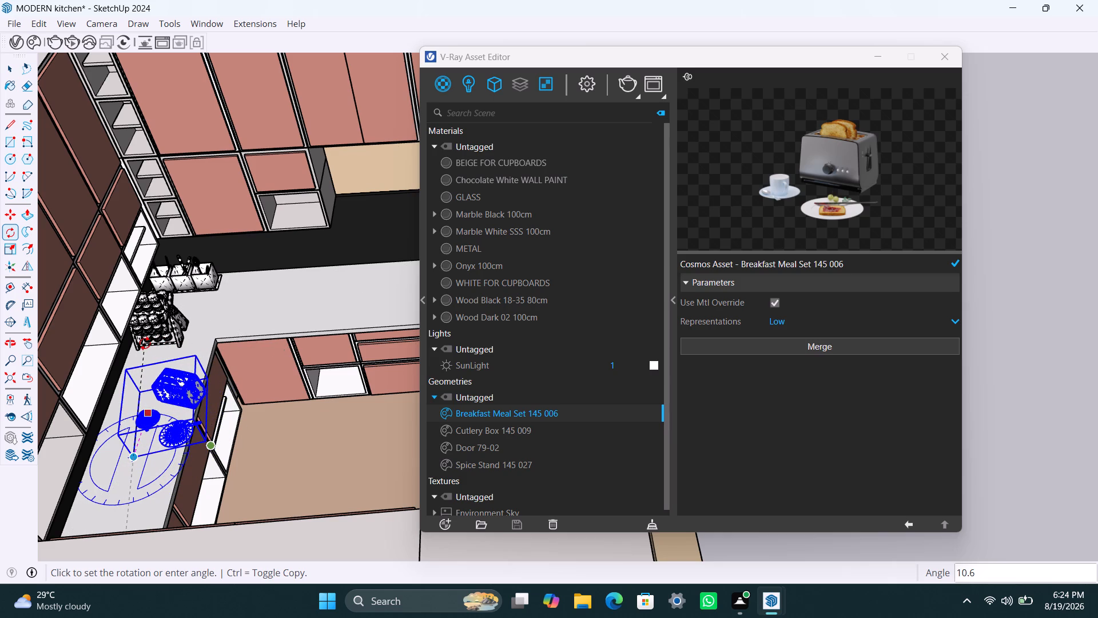
pyautogui.write('180')
pyautogui.press('Return')
pyautogui.press('space')
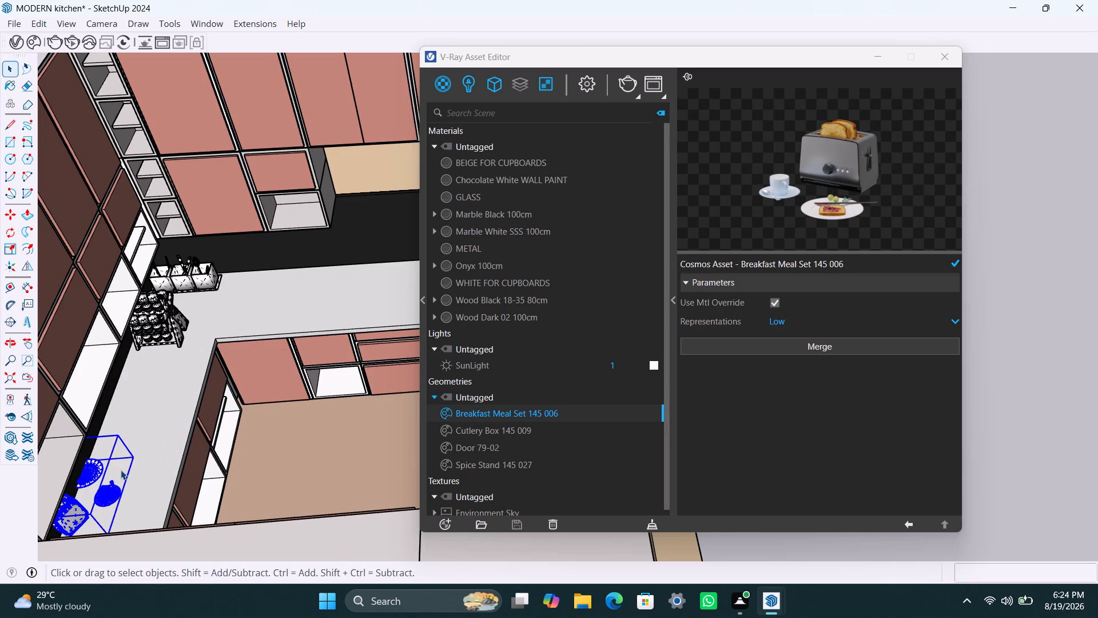
# Move the rotated breakfast meal set about 6 3/16" away from the side wall toward the countertop's front edge.
pyautogui.press('m')
pyautogui.click(137, 459)
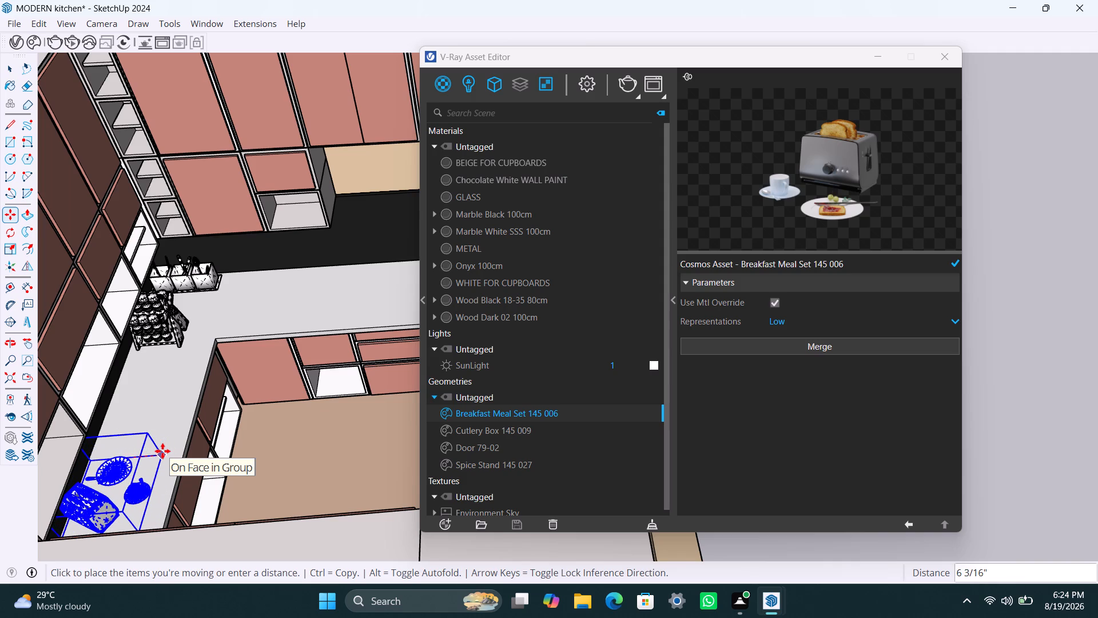
pyautogui.click(162, 451)
pyautogui.press('space')
pyautogui.click(157, 437)
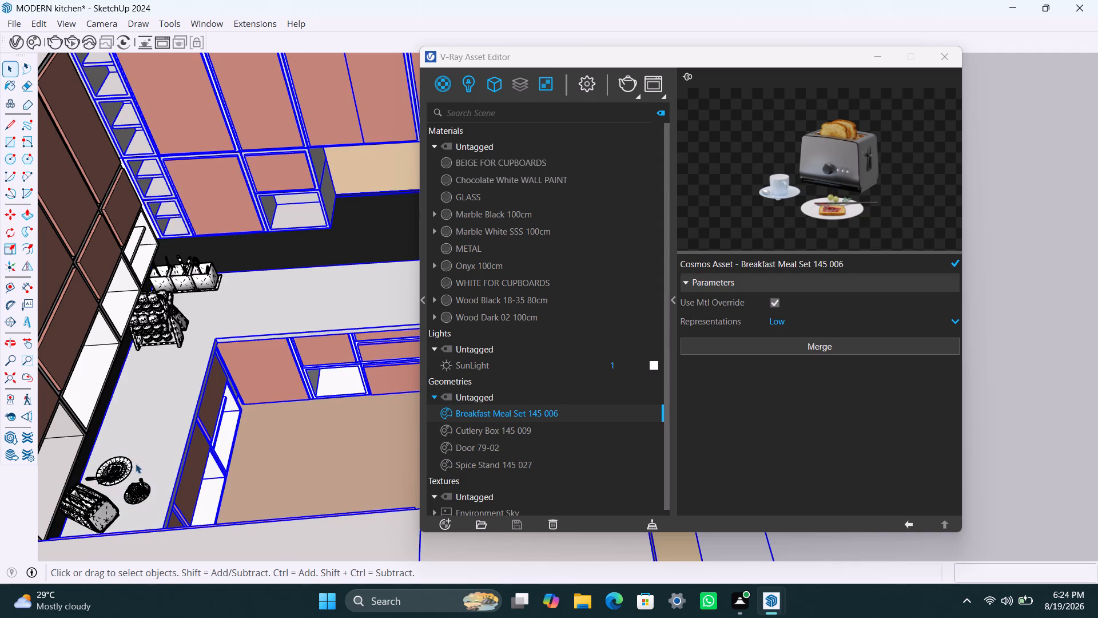
# Move the breakfast meal set along the side countertop toward the spice stand, leaving a gap between them.
pyautogui.scroll(-1, 140, 473)
pyautogui.moveTo(113, 487); pyautogui.dragTo(134, 485, button='middle')
pyautogui.scroll(3, 116, 498)
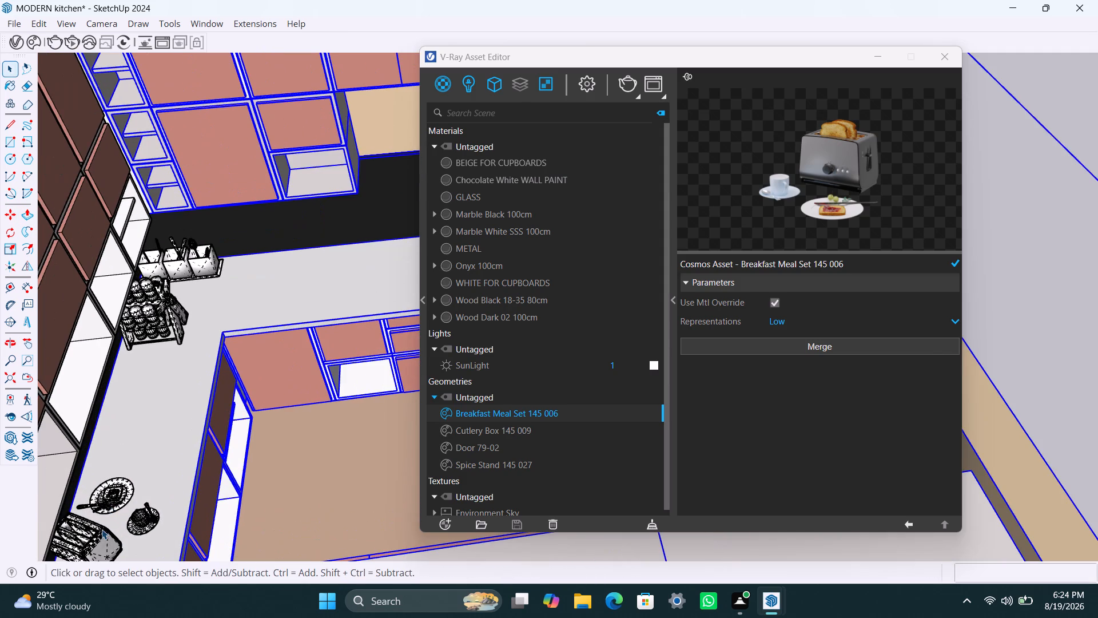
pyautogui.click(102, 530)
pyautogui.press('m')
pyautogui.click(97, 541)
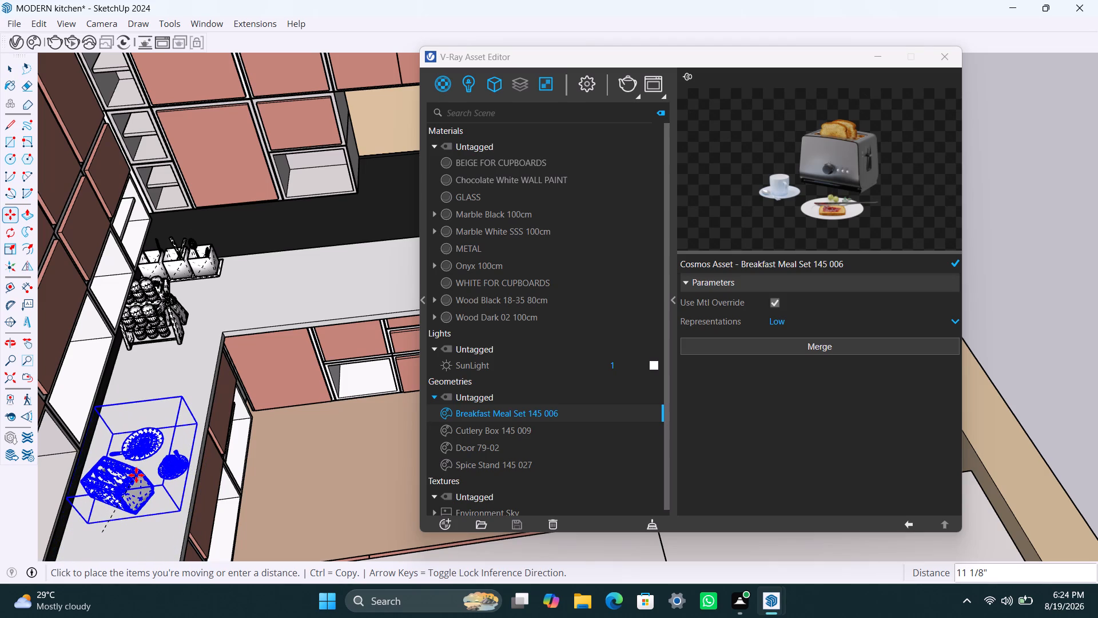
pyautogui.click(139, 482)
pyautogui.press('space')
pyautogui.click(209, 485)
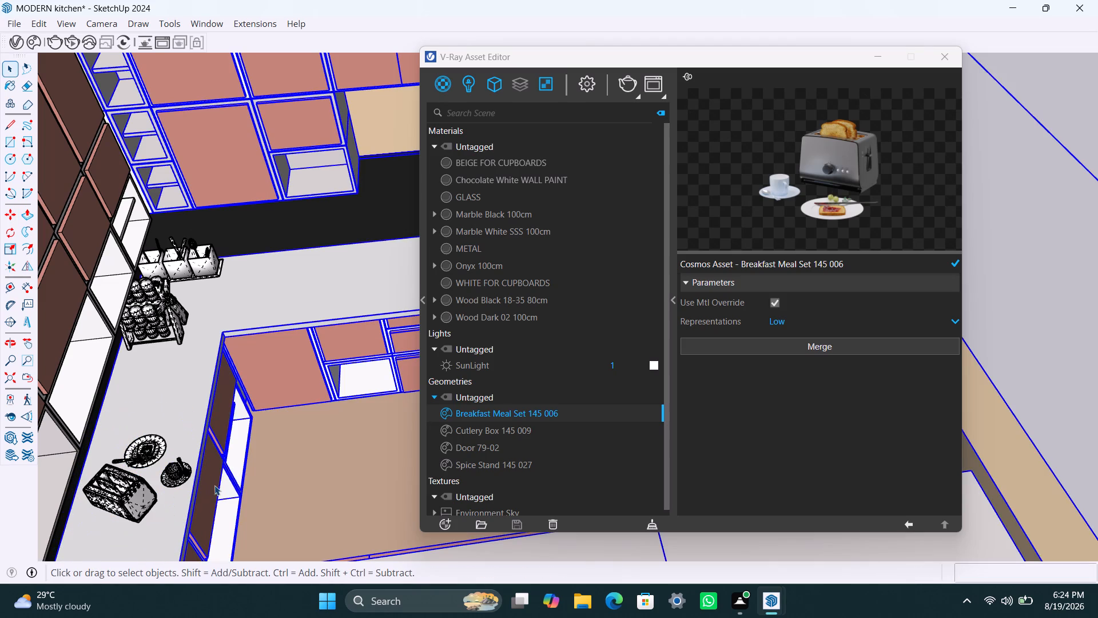
# Nudge the breakfast meal set slightly back toward the side wall, keeping it on the countertop.
pyautogui.scroll(3, 164, 458)
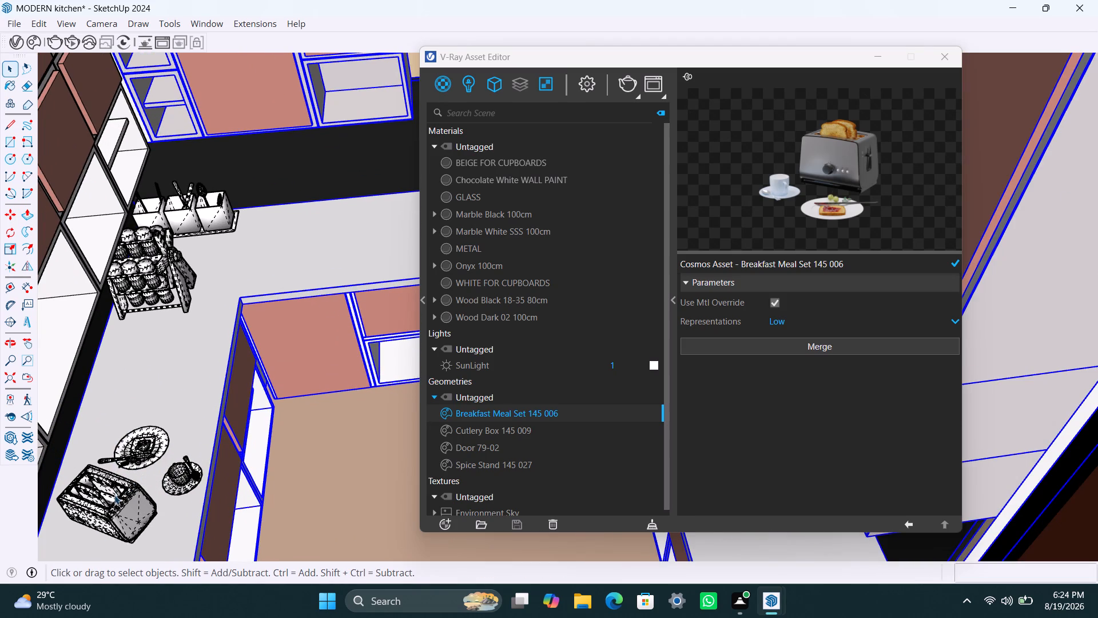
pyautogui.click(111, 506)
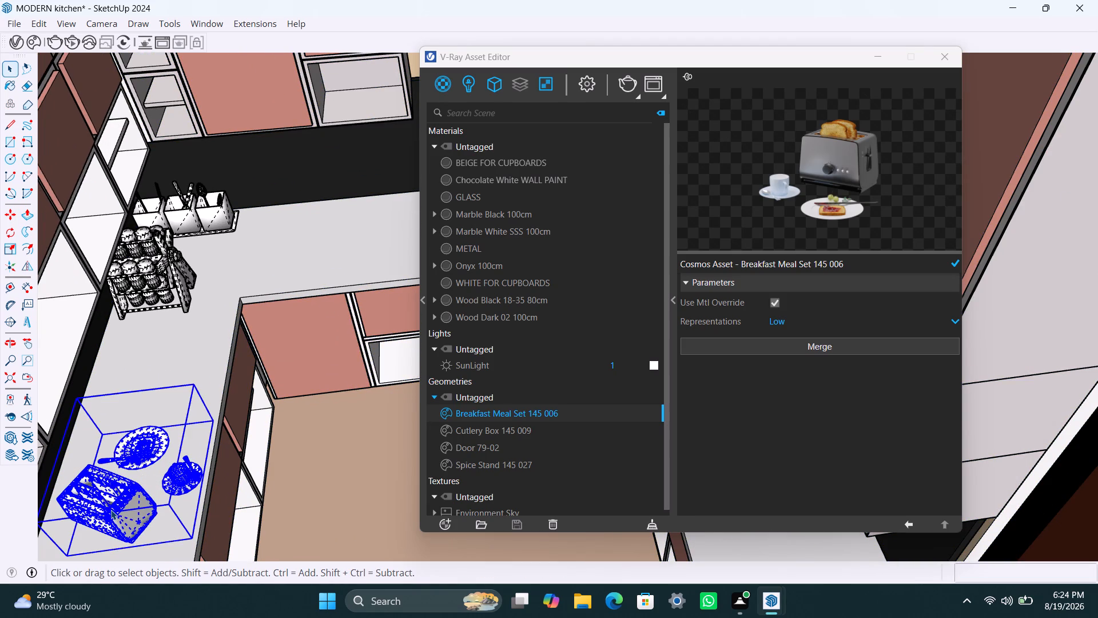
pyautogui.press('m')
pyautogui.click(111, 510)
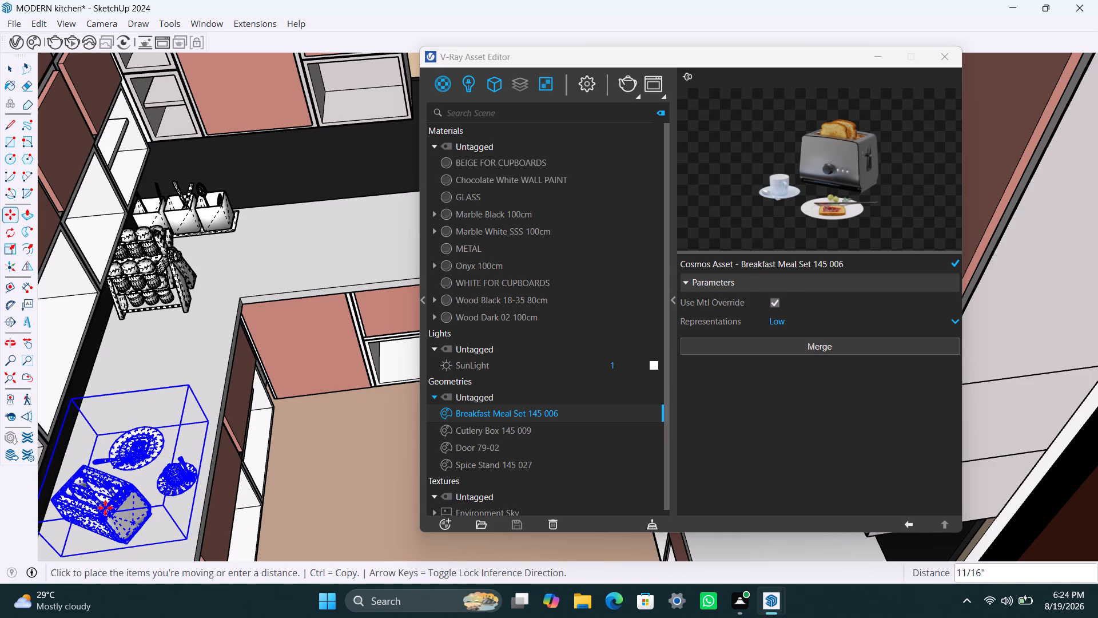
pyautogui.click(102, 506)
pyautogui.press('space')
pyautogui.click(255, 473)
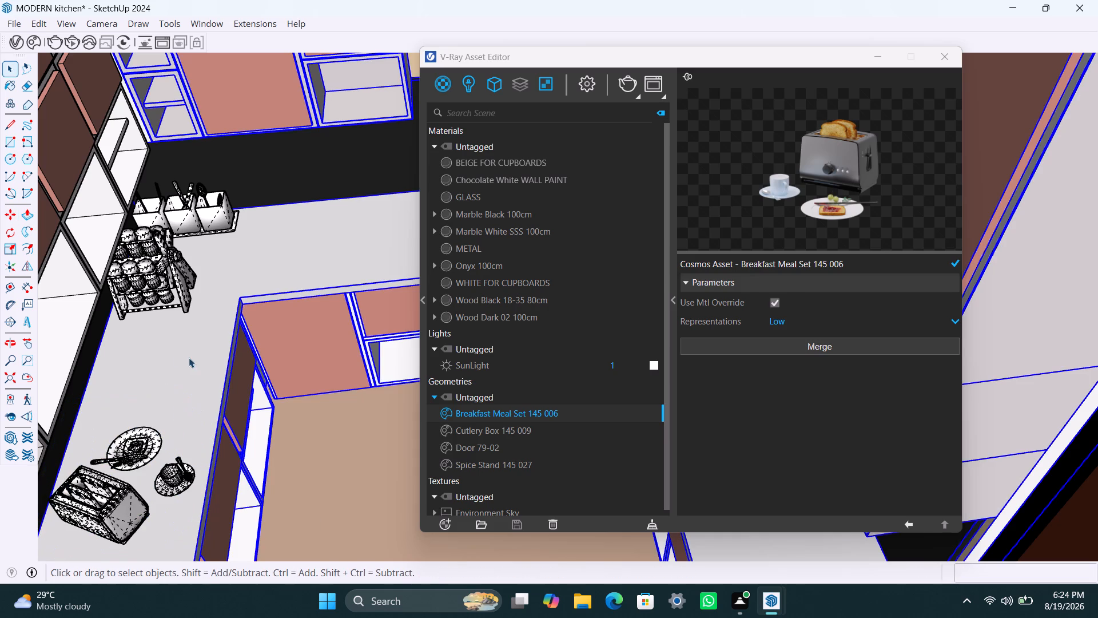
# Move the spice stand about 10 1/2" along the red axis, away from the side wall and toward the inner countertop corner.
pyautogui.click(161, 288)
pyautogui.press('m')
pyautogui.click(171, 290)
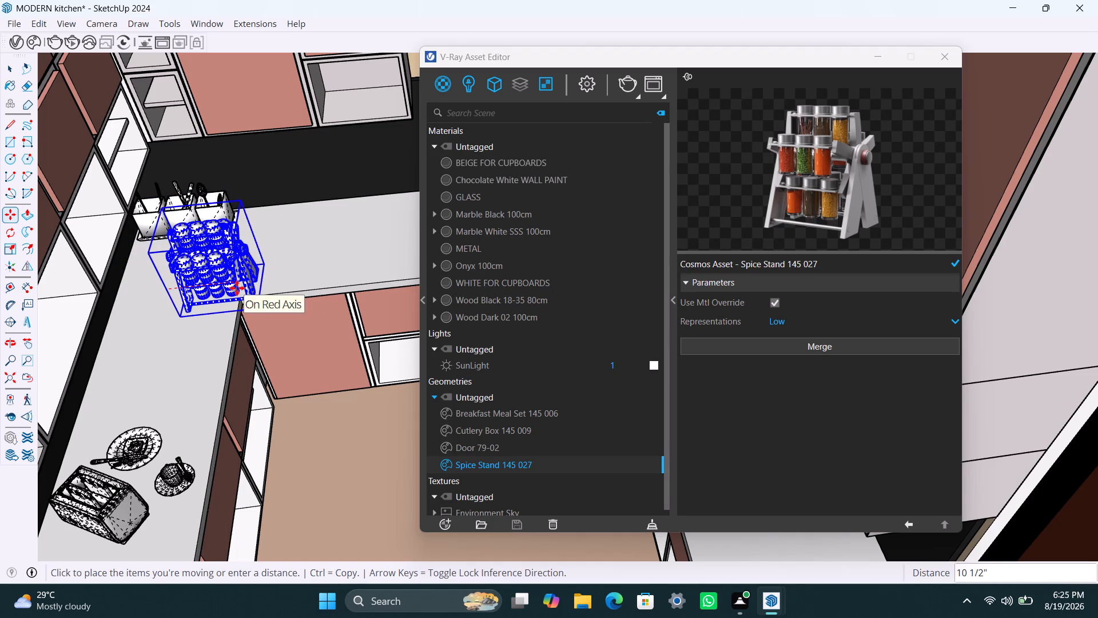
pyautogui.click(237, 288)
pyautogui.press('space')
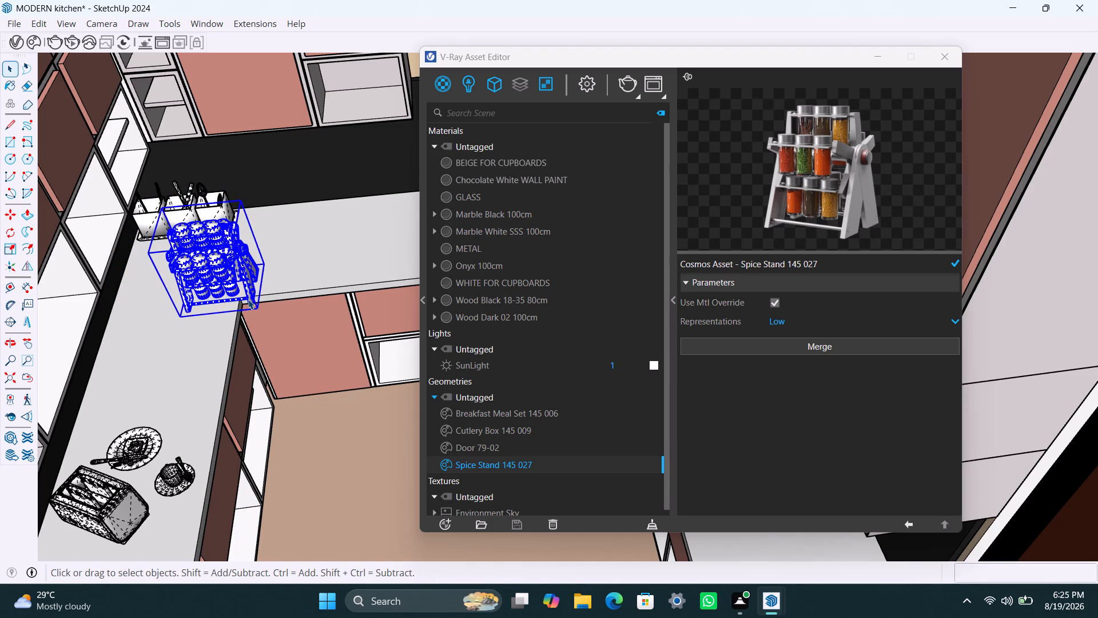
# Rotate the spice stand 90 degrees on the countertop about its front base corner.
pyautogui.press('m')
pyautogui.press('space')
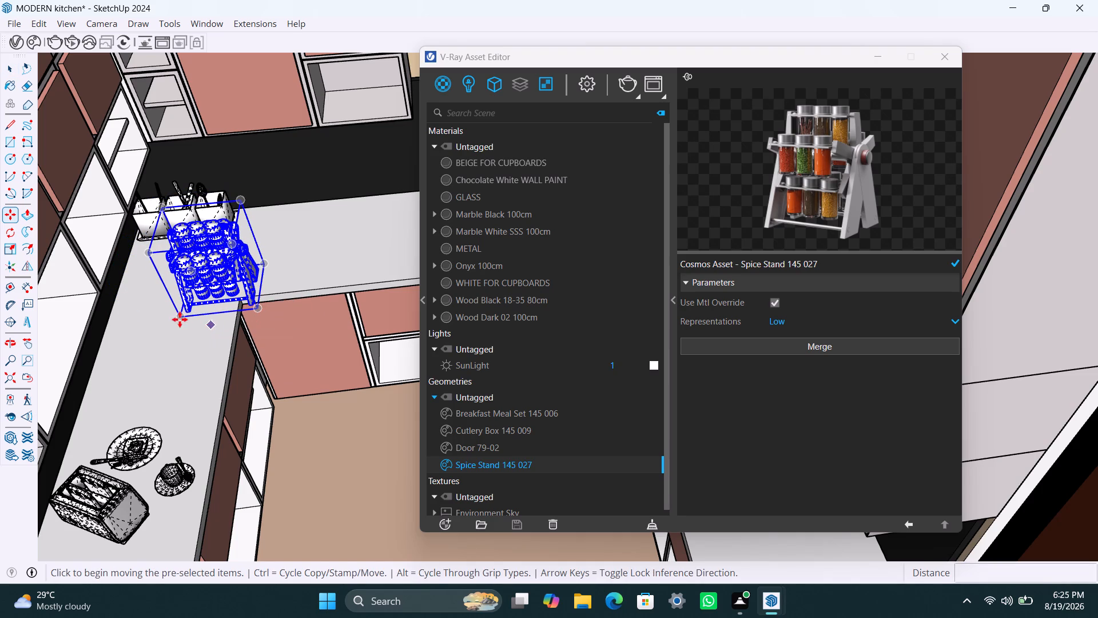
pyautogui.click(9, 226)
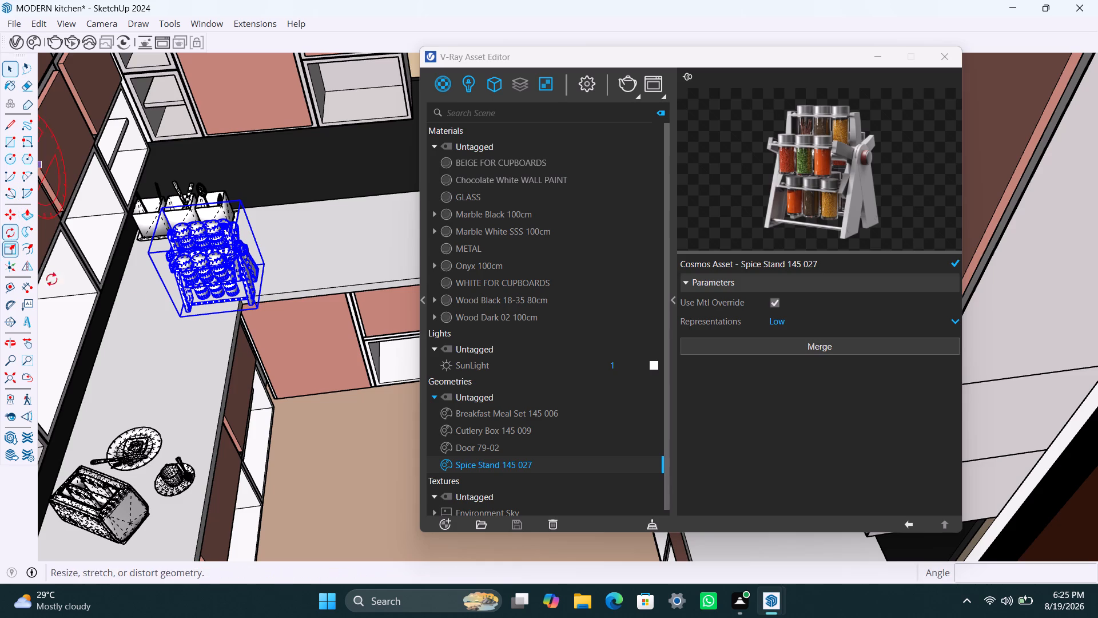
pyautogui.click(183, 316)
pyautogui.click(256, 308)
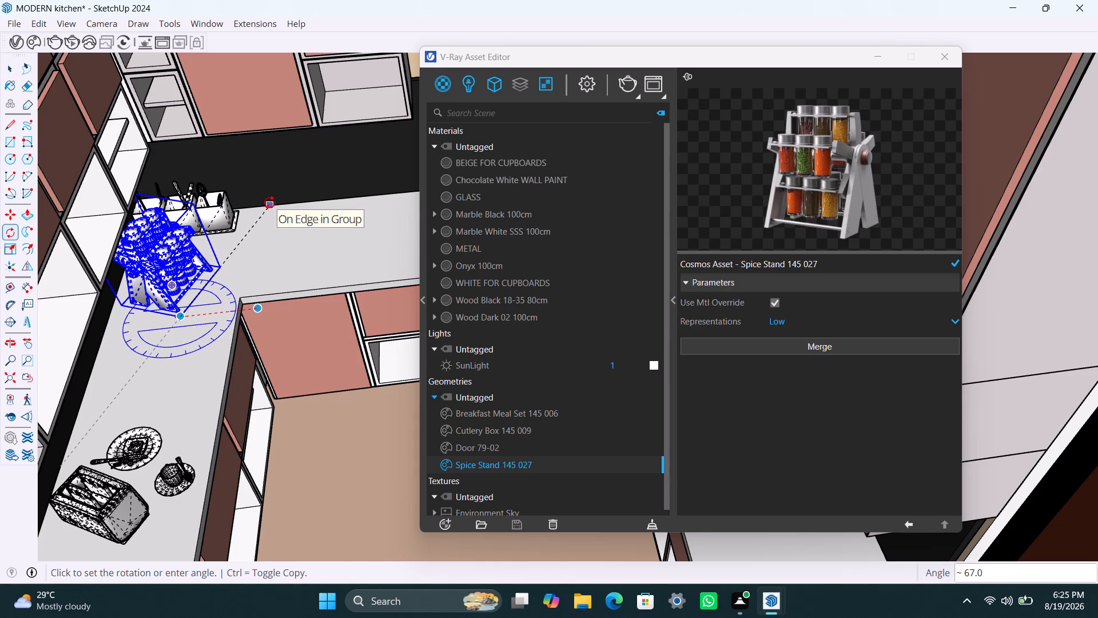
pyautogui.write('90')
pyautogui.press('Return')
pyautogui.press('space')
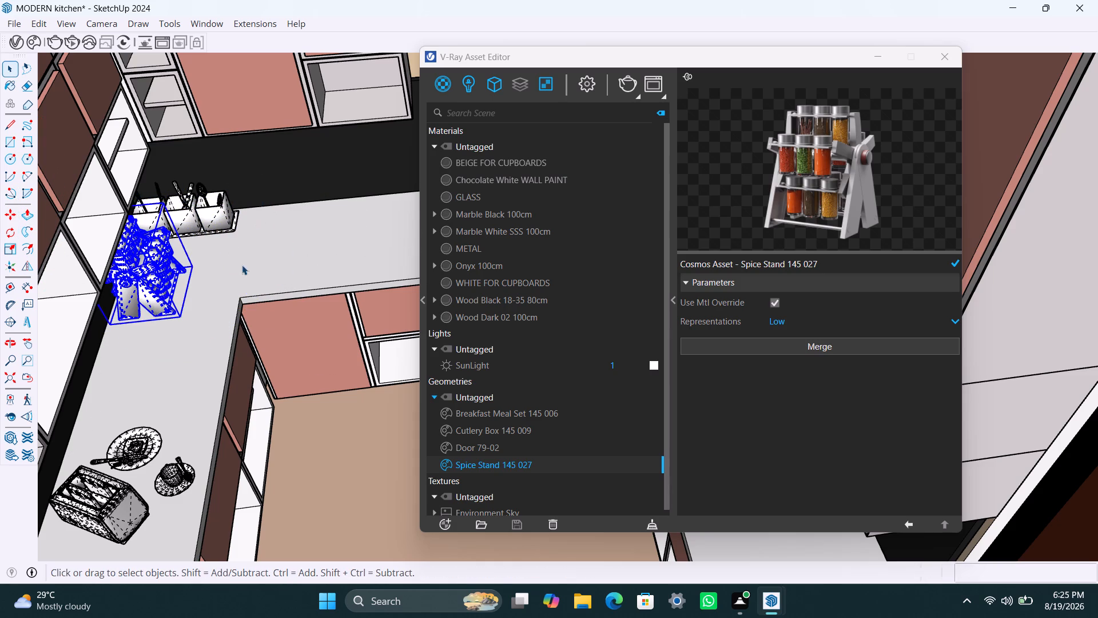
pyautogui.press('m')
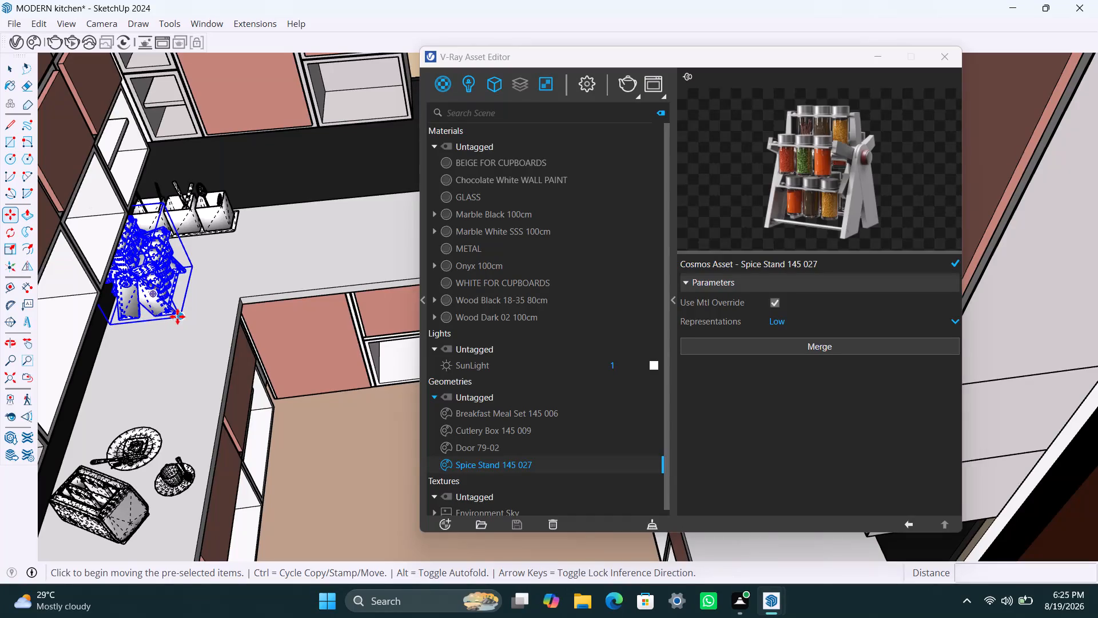
pyautogui.click(178, 316)
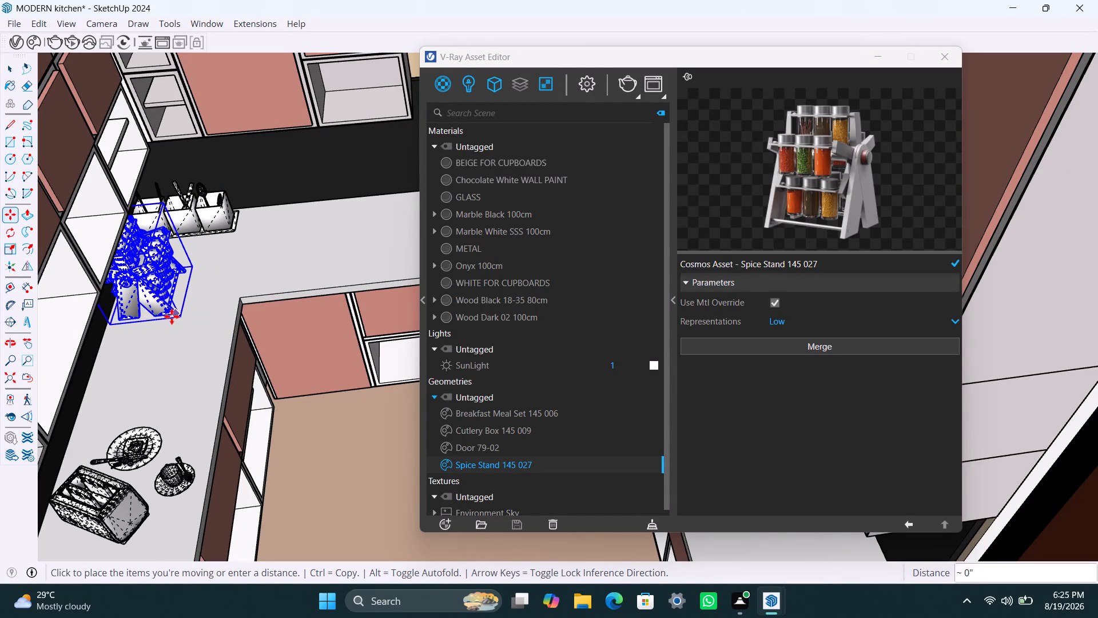
pyautogui.click(172, 316)
pyautogui.press('space')
pyautogui.click(200, 315)
# Move the breakfast meal set about 1' 8 1/2" along the green axis toward the spice stand on the side countertop.
pyautogui.scroll(-3, 212, 295)
pyautogui.moveTo(228, 264); pyautogui.dragTo(226, 272, button='middle')
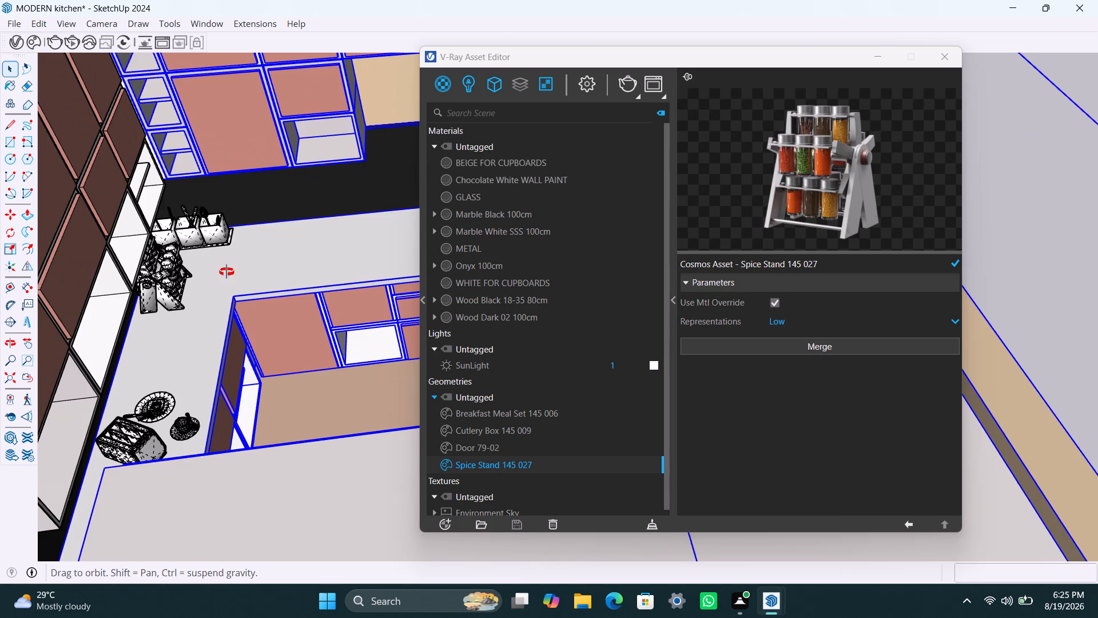
pyautogui.moveTo(226, 272); pyautogui.dragTo(219, 279, button='middle')
pyautogui.keyDown('shift'); pyautogui.moveTo(234, 270); pyautogui.dragTo(231, 278, button='middle'); pyautogui.keyUp('shift')
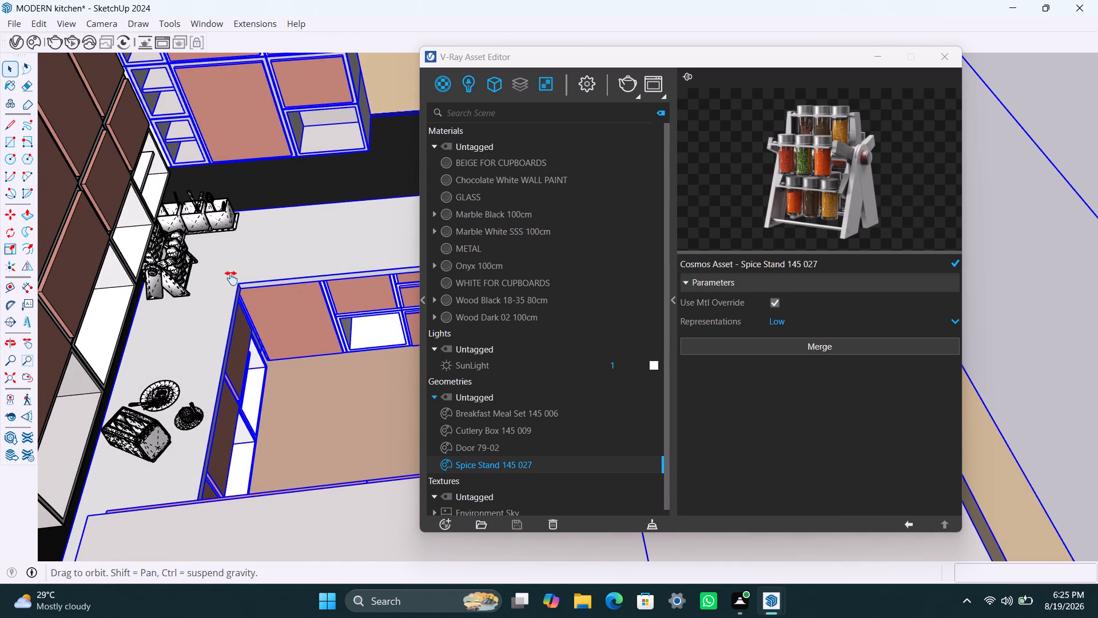
pyautogui.keyDown('shift'); pyautogui.moveTo(231, 278); pyautogui.dragTo(171, 368, button='middle'); pyautogui.keyUp('shift')
pyautogui.scroll(3, 176, 336)
pyautogui.scroll(-7, 203, 311)
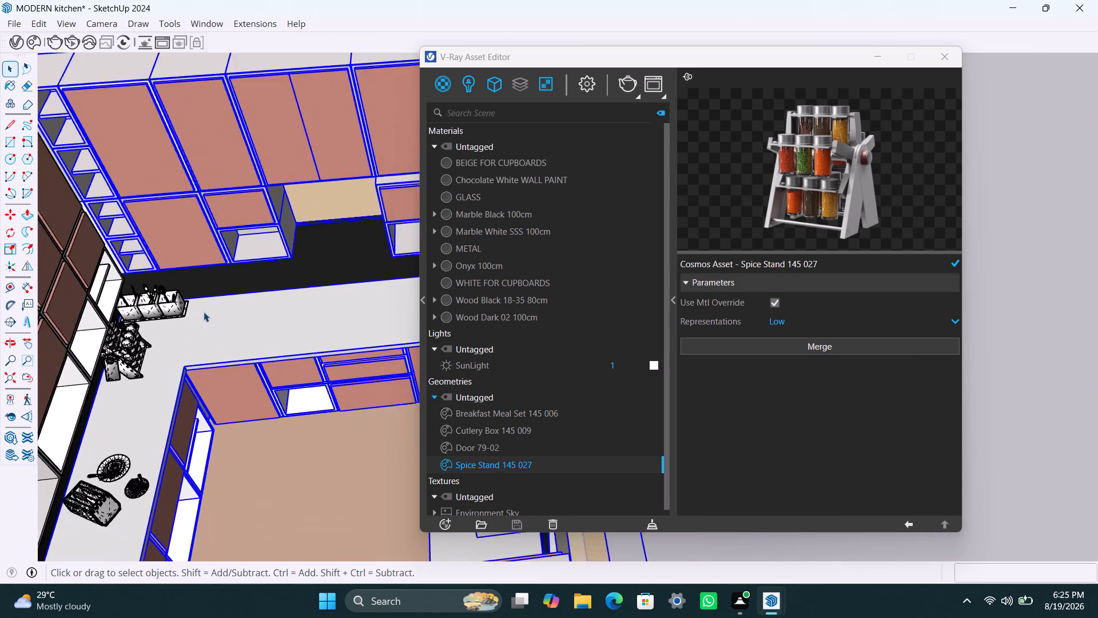
pyautogui.scroll(-2, 204, 312)
pyautogui.click(121, 434)
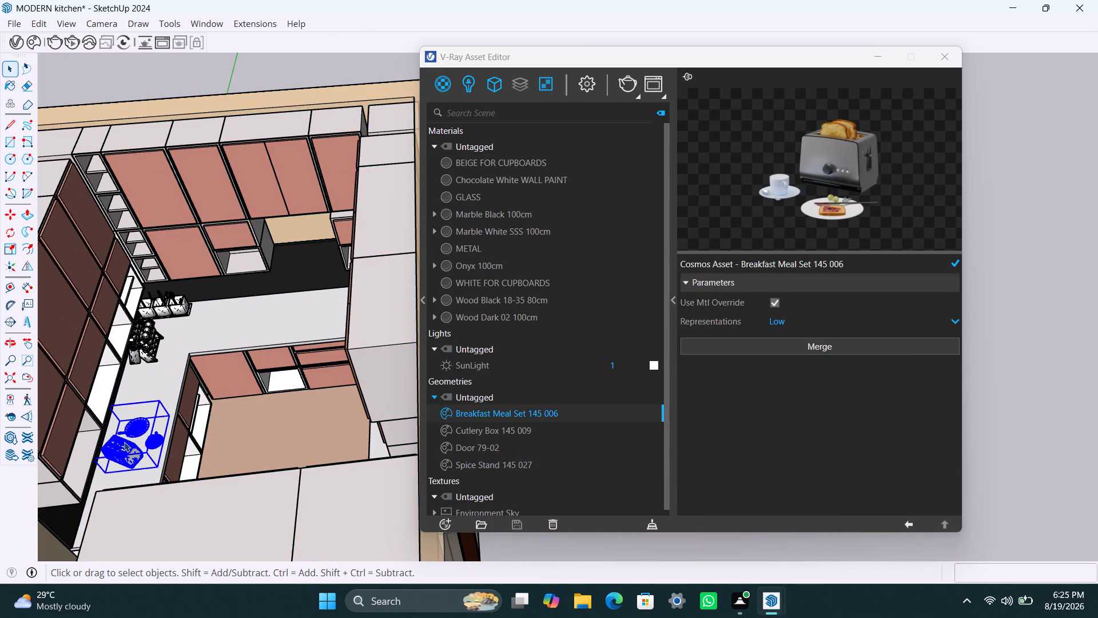
pyautogui.press('m')
pyautogui.click(120, 439)
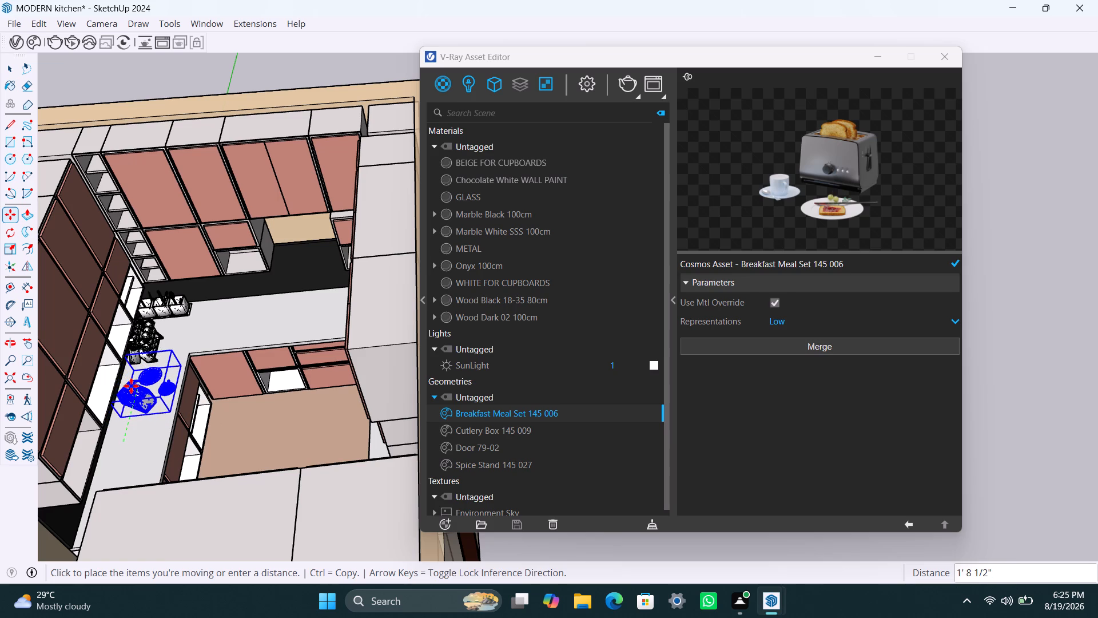
pyautogui.click(131, 386)
pyautogui.press('space')
pyautogui.click(227, 327)
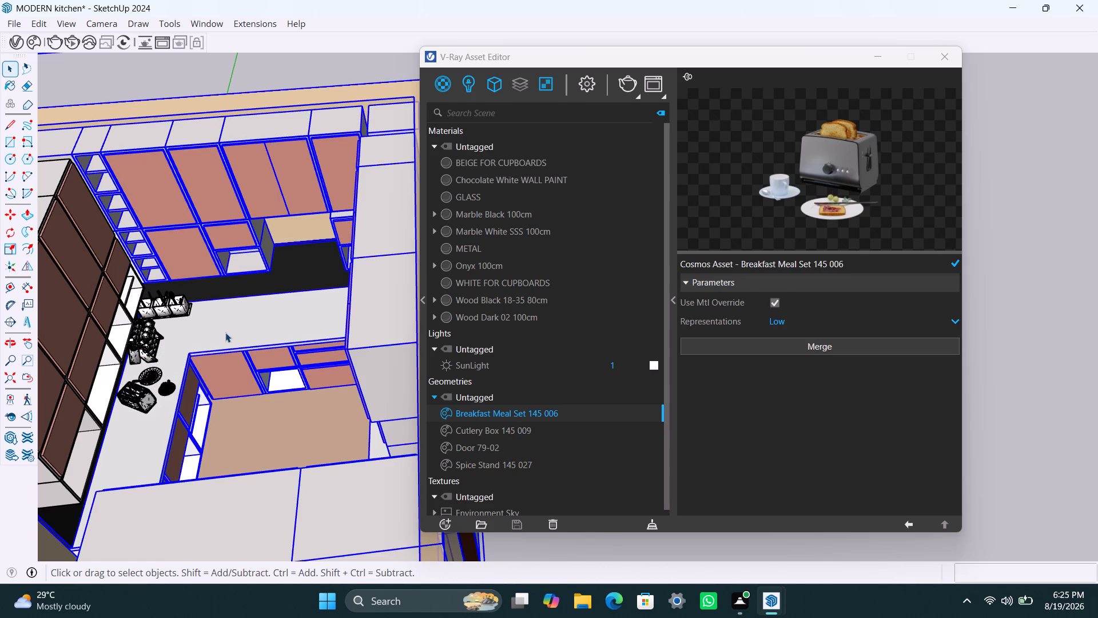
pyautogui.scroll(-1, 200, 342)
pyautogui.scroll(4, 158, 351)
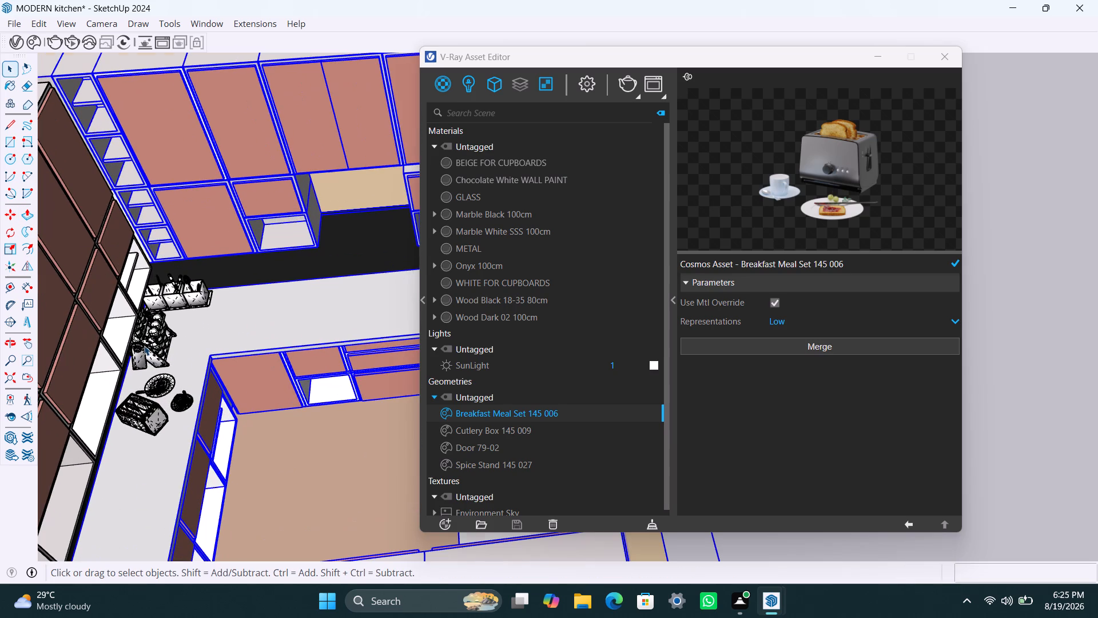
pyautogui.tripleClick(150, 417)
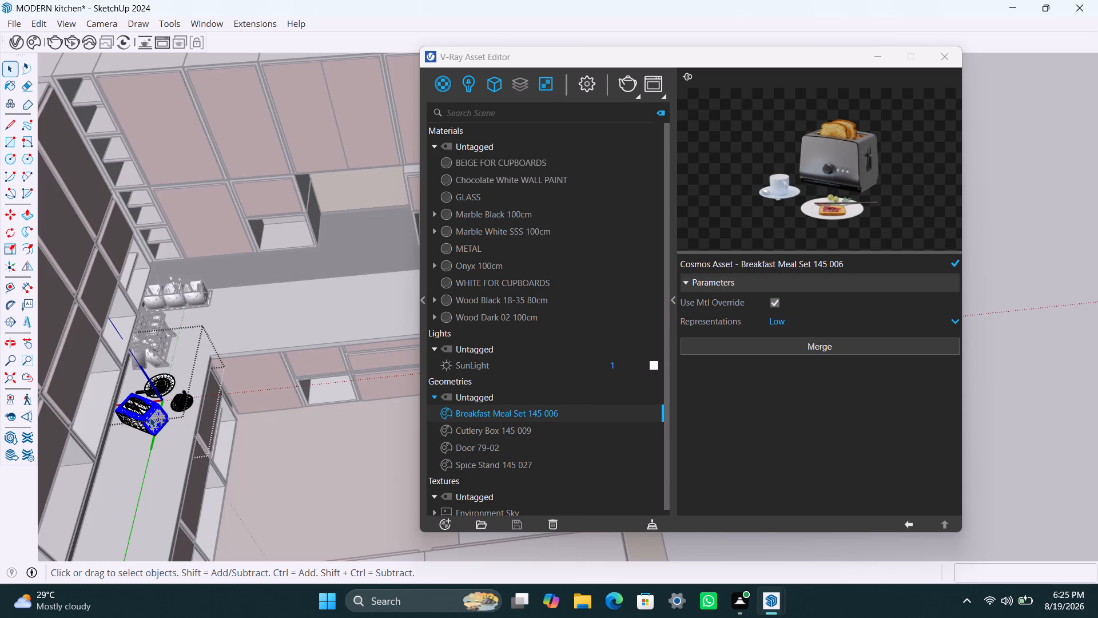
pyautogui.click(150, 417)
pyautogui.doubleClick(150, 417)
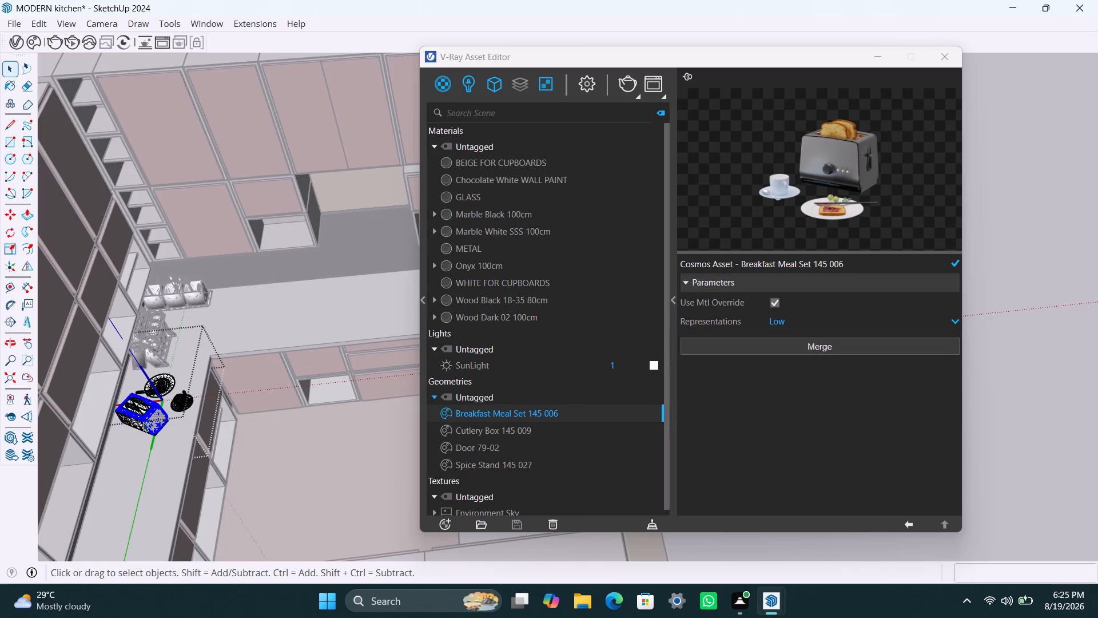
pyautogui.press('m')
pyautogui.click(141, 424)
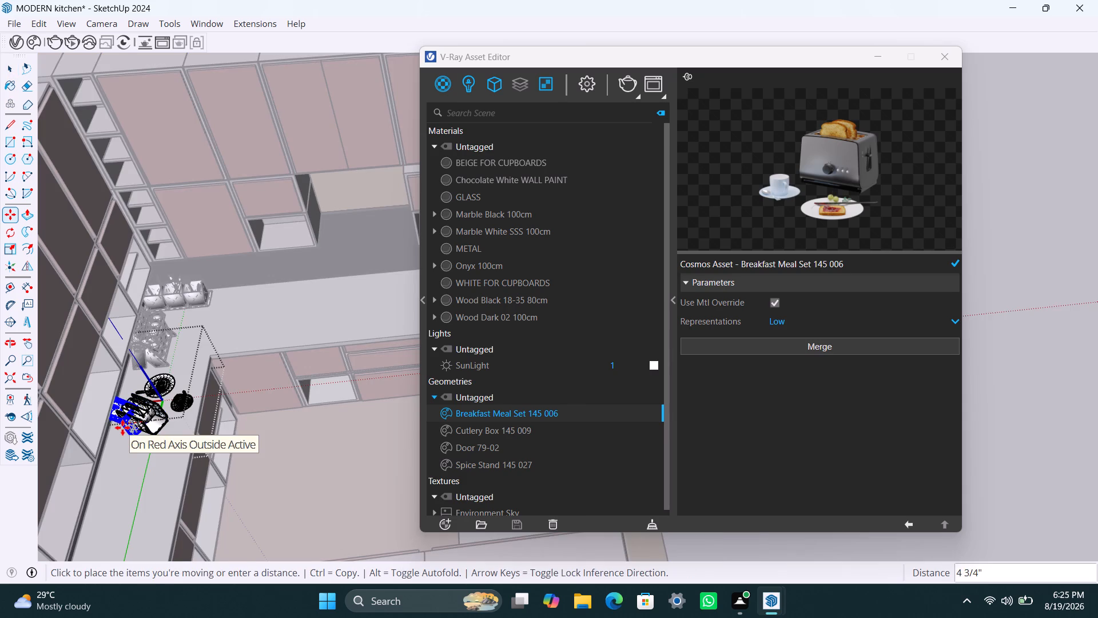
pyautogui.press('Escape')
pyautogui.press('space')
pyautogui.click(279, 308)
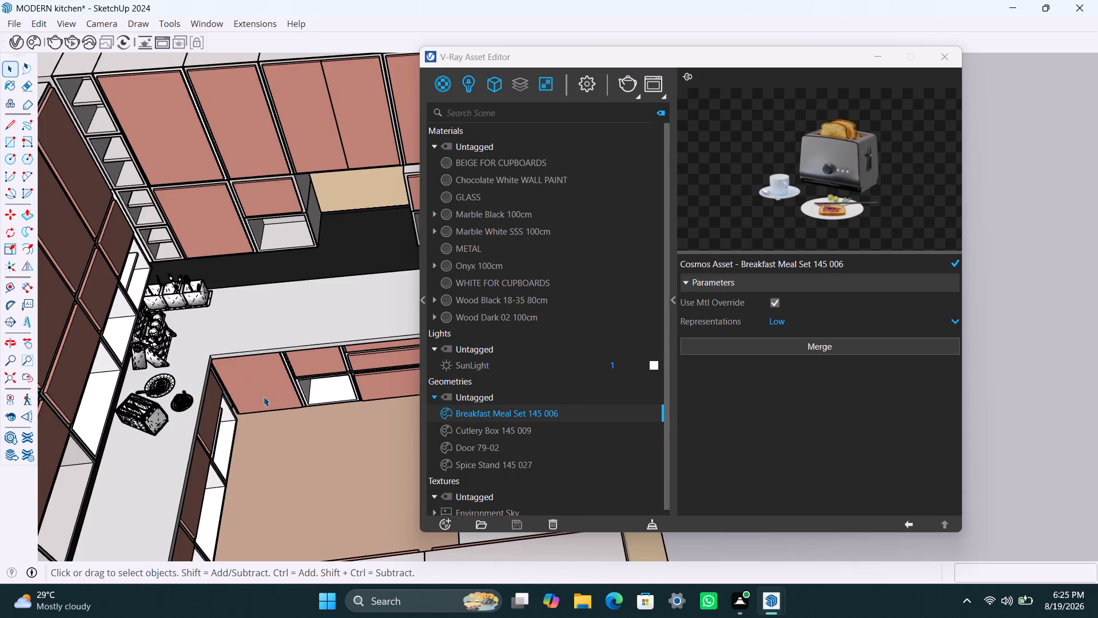
# Browse the Tableware & food models in Chaos Cosmos for a props set suited to the kitchen countertop.
pyautogui.scroll(-5, 254, 422)
pyautogui.click(183, 149)
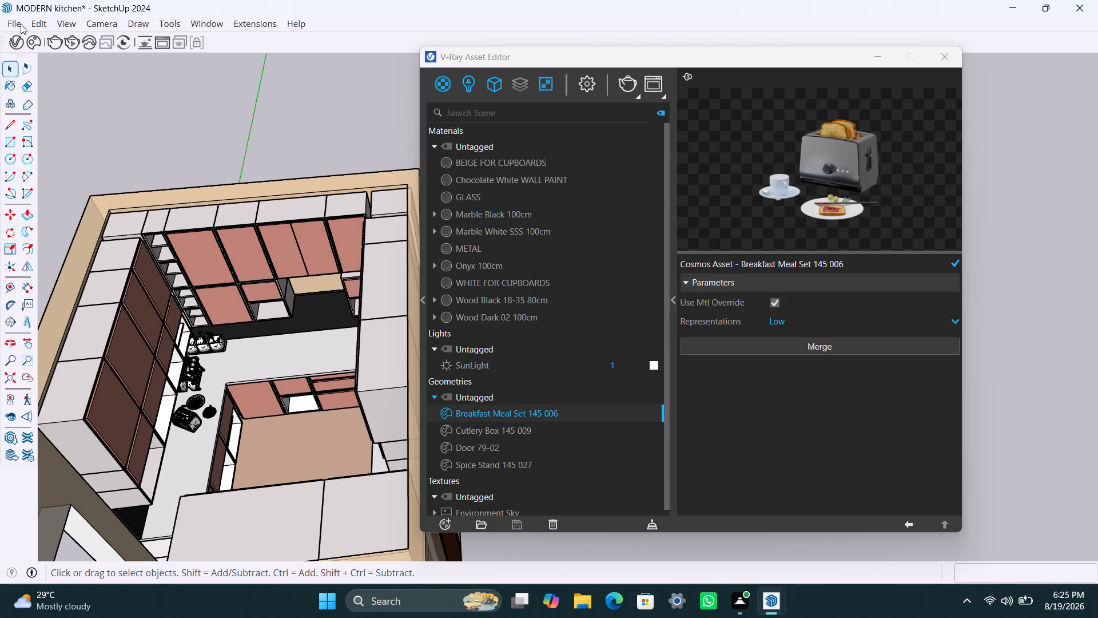
pyautogui.click(30, 42)
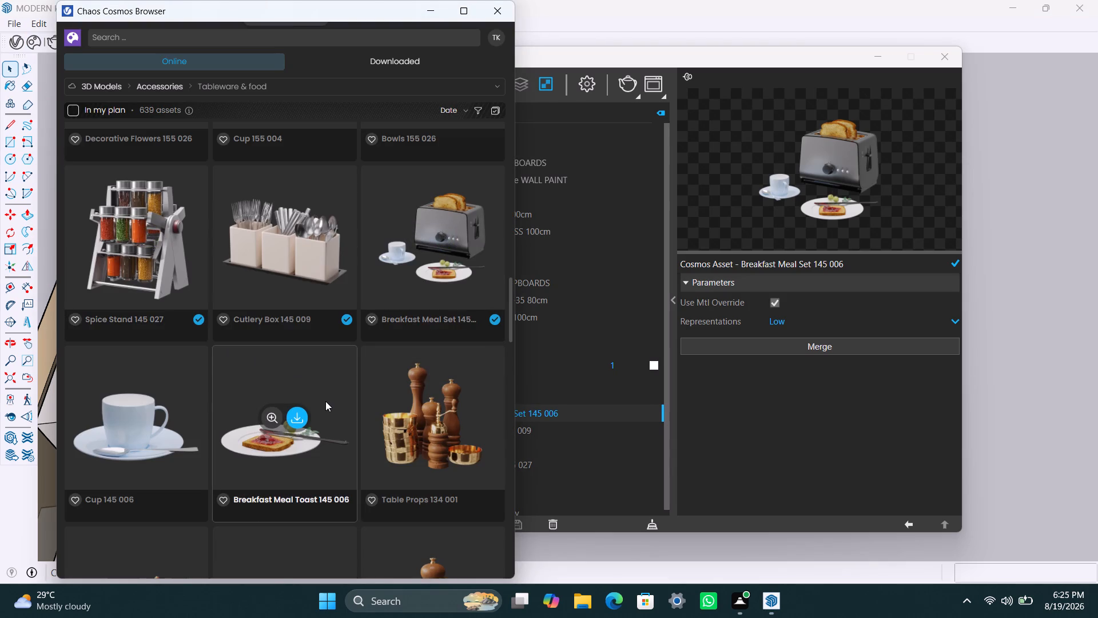
pyautogui.scroll(-2, 328, 445)
pyautogui.scroll(-2, 218, 430)
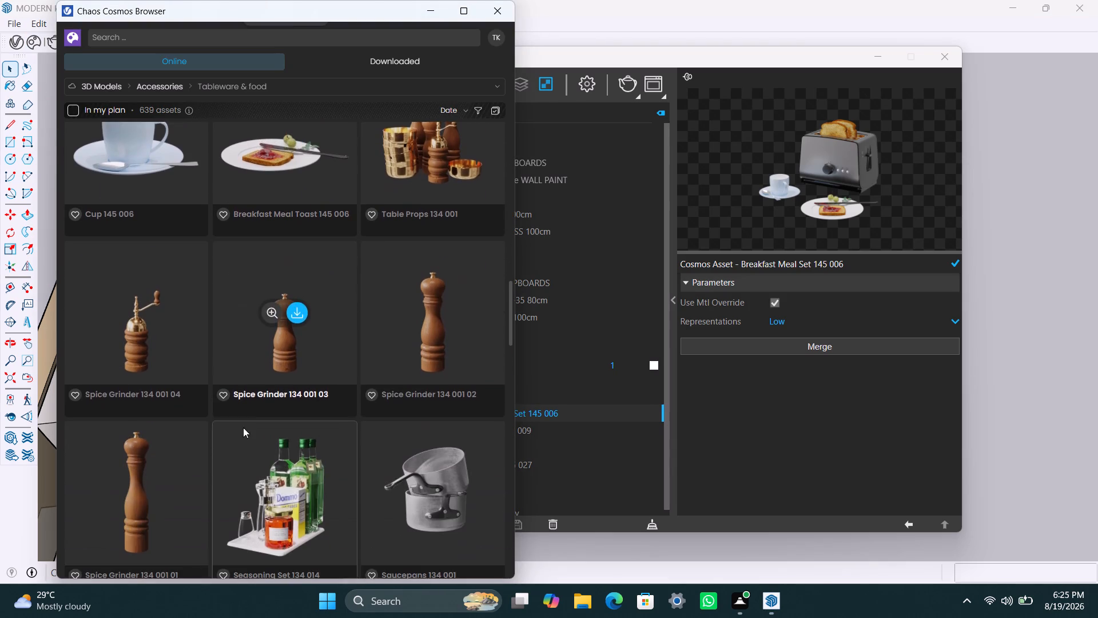
pyautogui.scroll(-5, 261, 418)
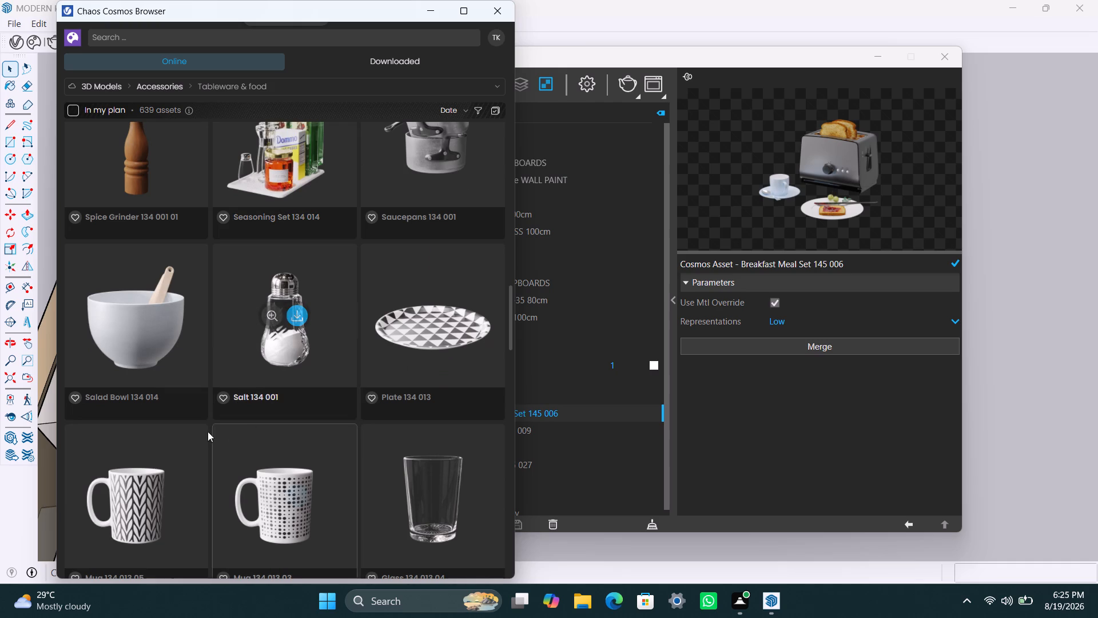
pyautogui.scroll(-2, 213, 453)
pyautogui.scroll(-4, 286, 441)
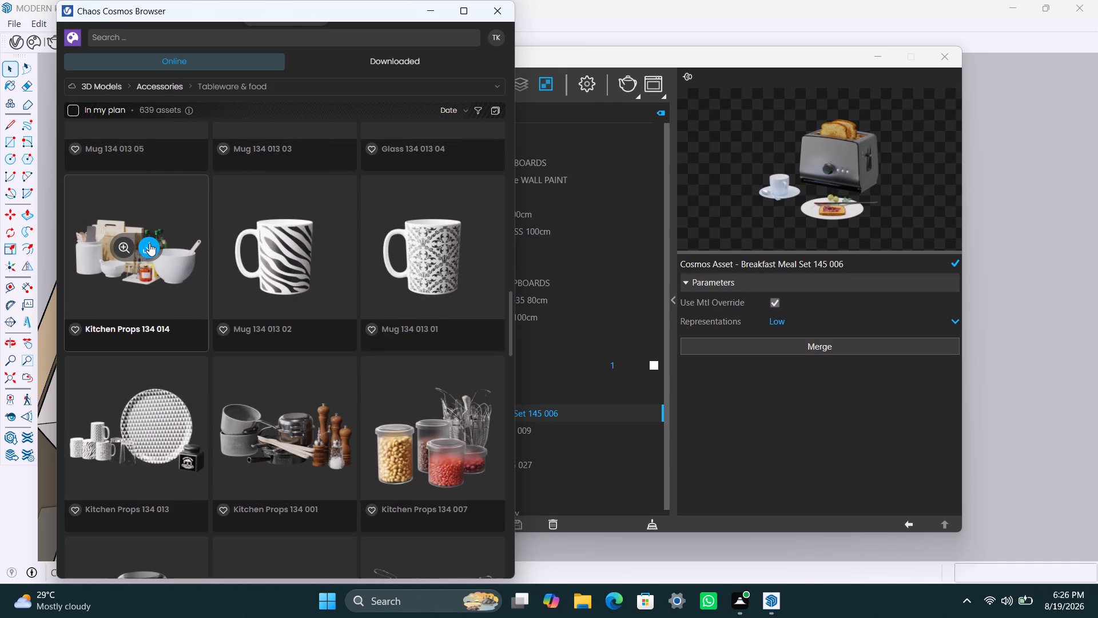
pyautogui.scroll(-1, 204, 381)
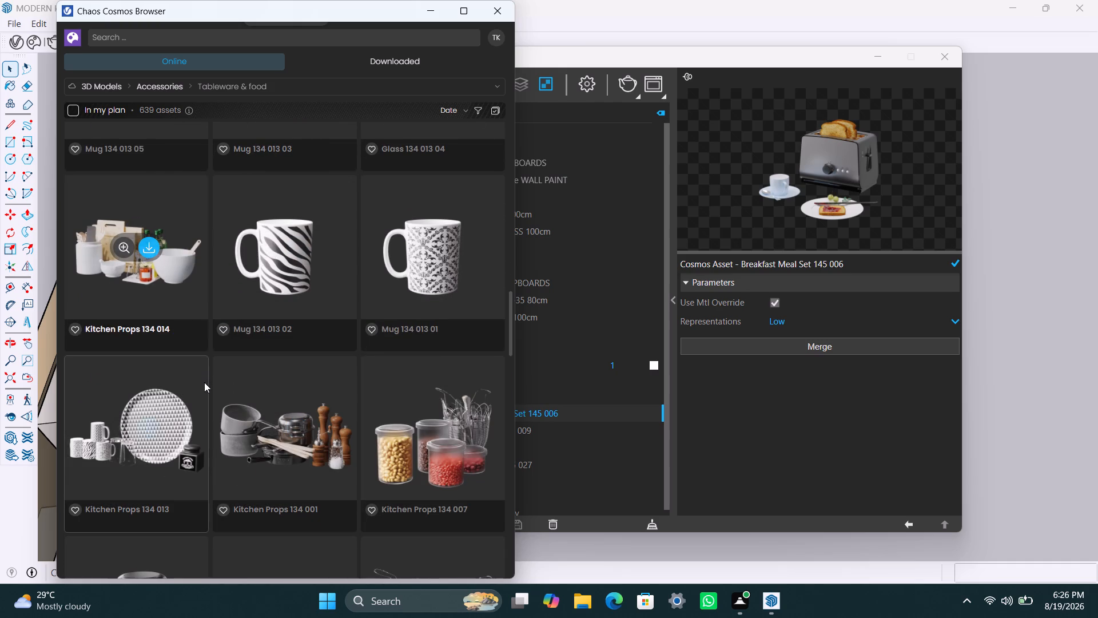
pyautogui.scroll(-8, 204, 382)
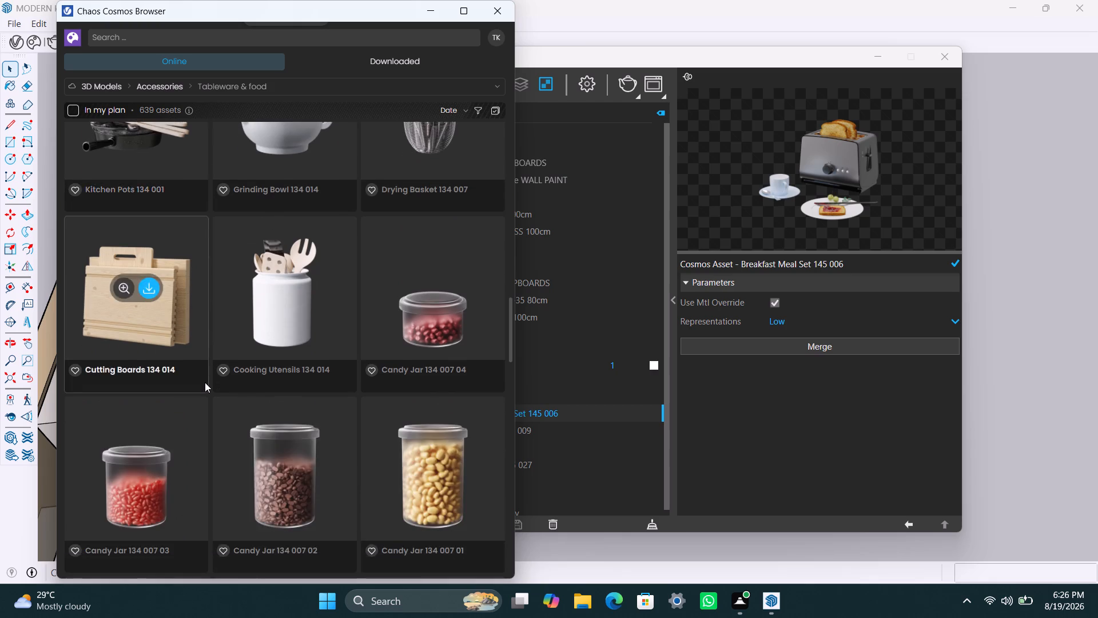
pyautogui.scroll(-10, 205, 382)
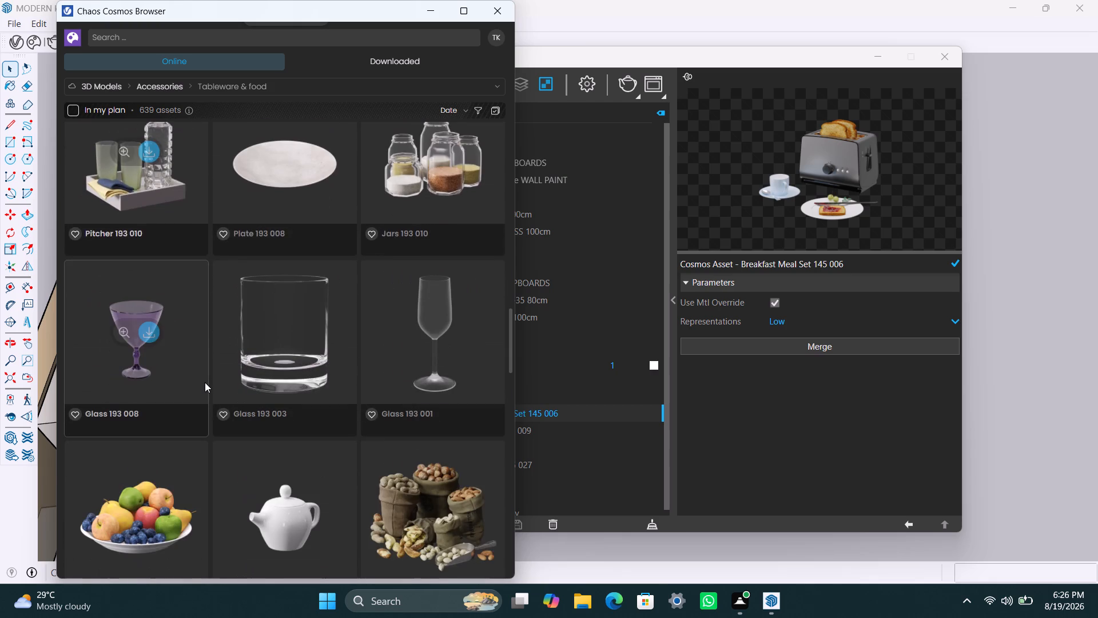
pyautogui.scroll(-4, 205, 382)
pyautogui.scroll(3, 205, 382)
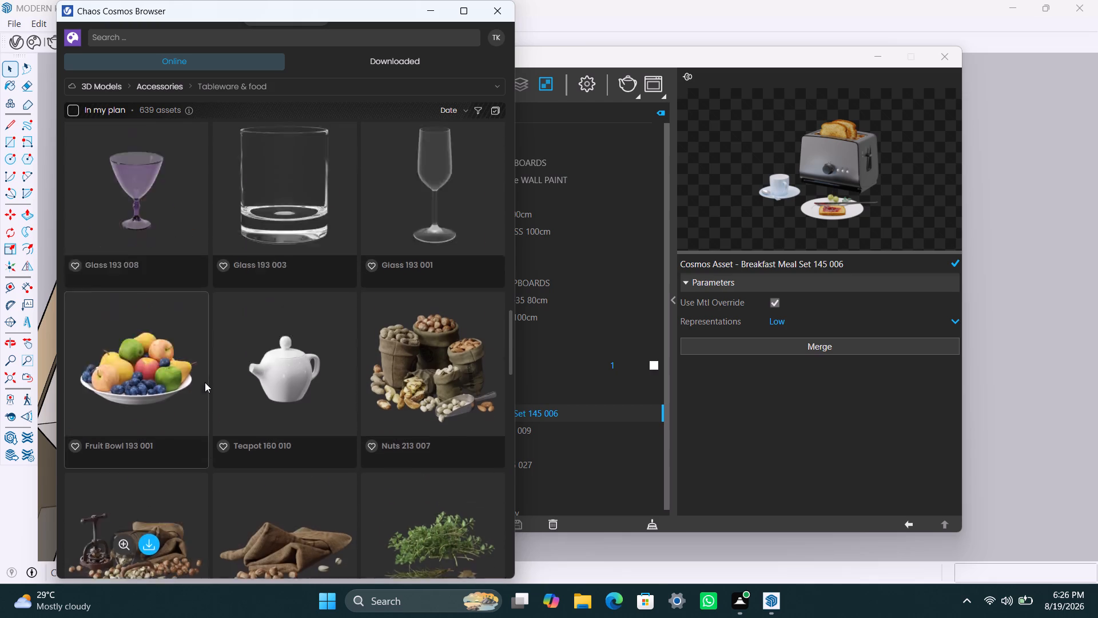
pyautogui.scroll(8, 205, 382)
pyautogui.scroll(7, 144, 374)
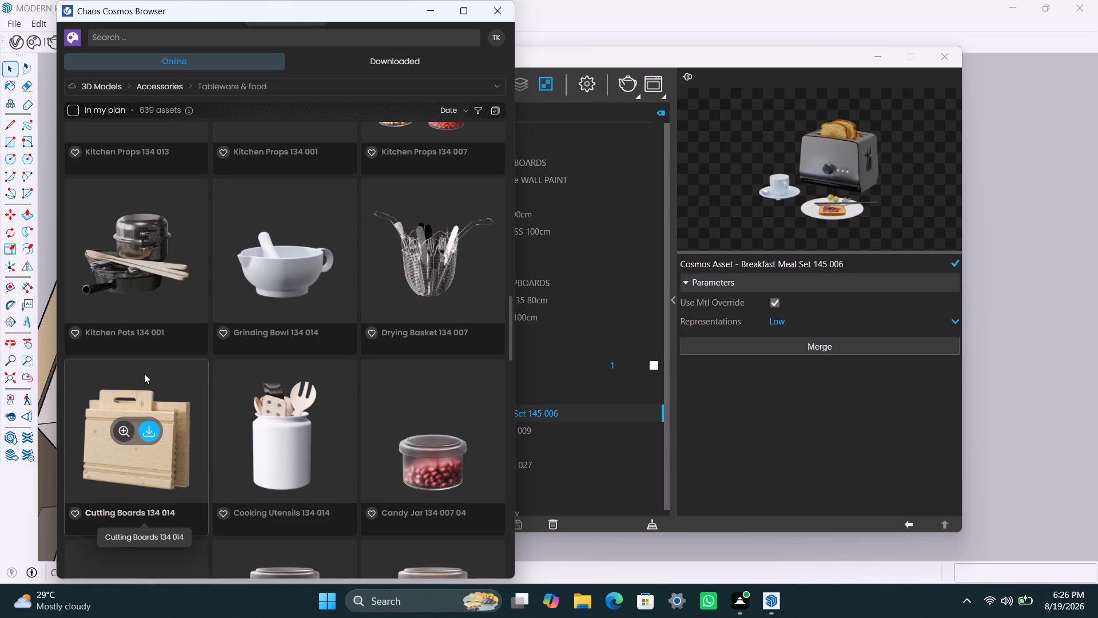
pyautogui.scroll(5, 144, 374)
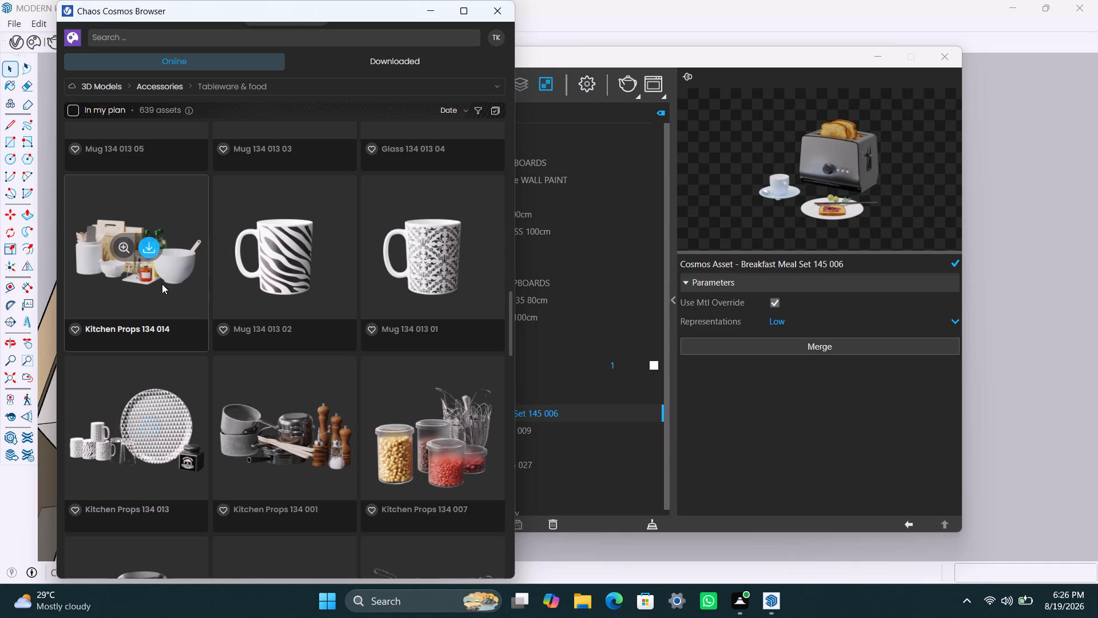
# Download the Kitchen Props 134 014 asset and import it into the kitchen model.
pyautogui.click(147, 250)
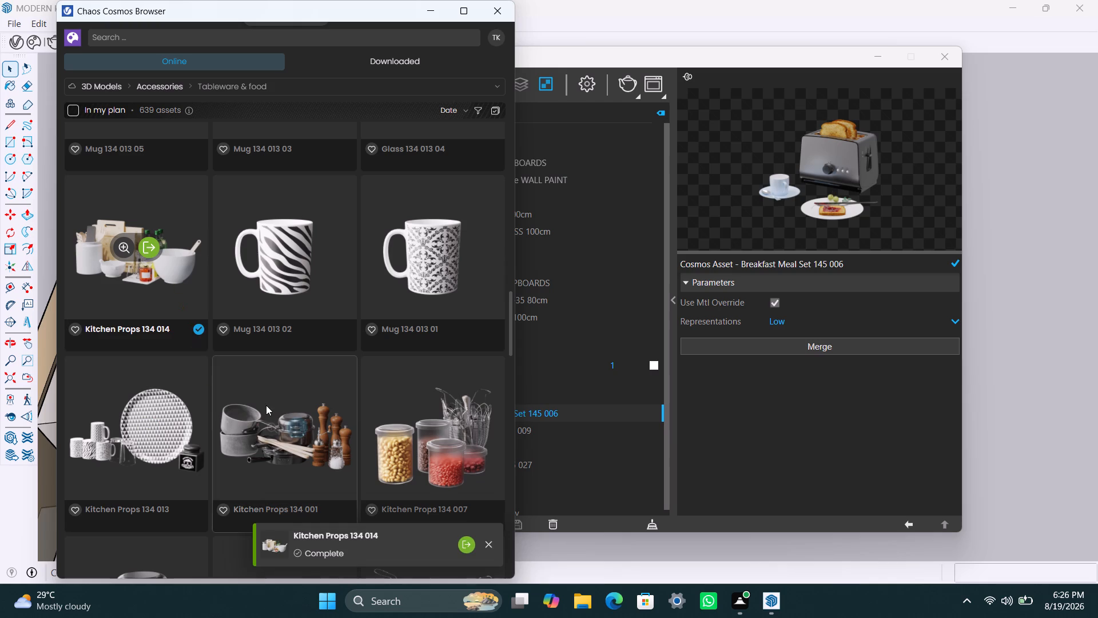
pyautogui.click(153, 253)
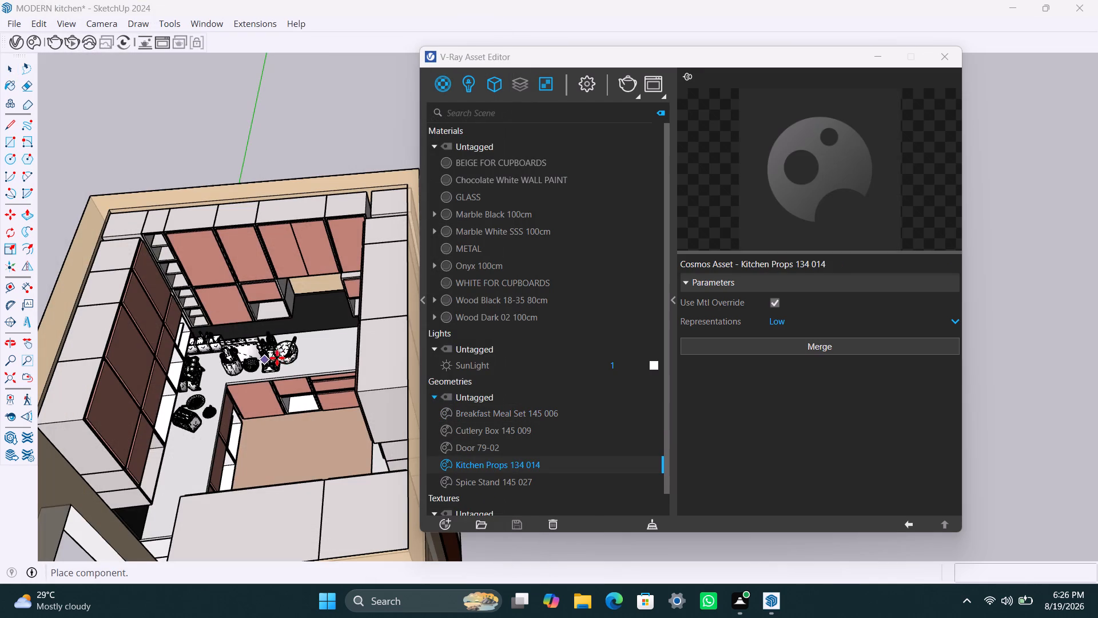
# Place the Kitchen Props 134 014 set on the back countertop, in the corner beneath the small open shelf unit.
pyautogui.scroll(-5, 283, 357)
pyautogui.moveTo(284, 374); pyautogui.dragTo(421, 379, button='middle')
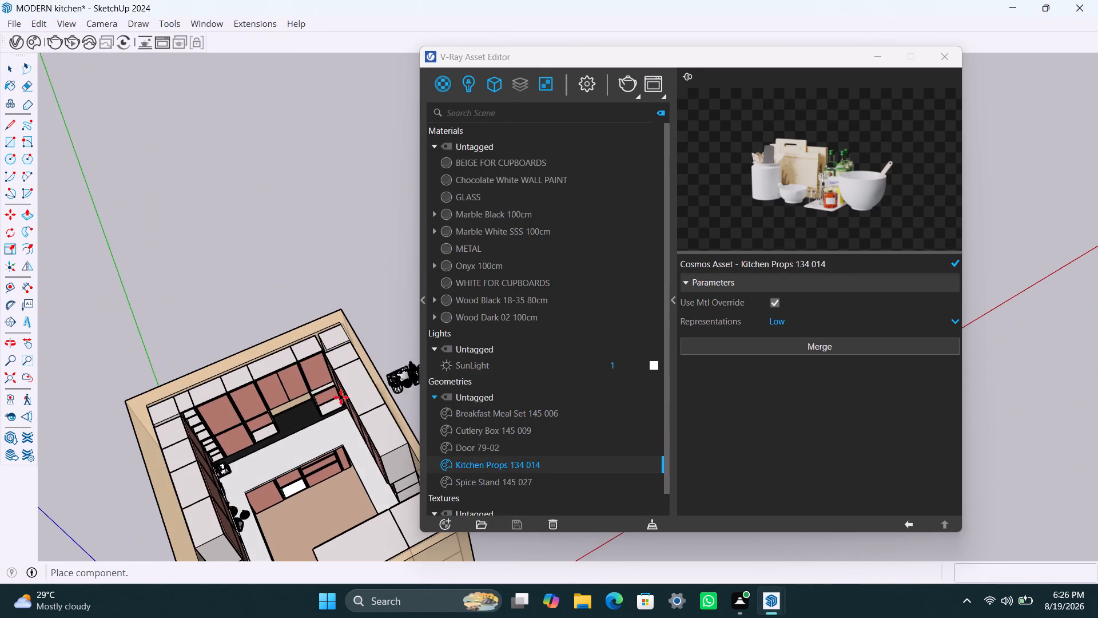
pyautogui.scroll(5, 326, 433)
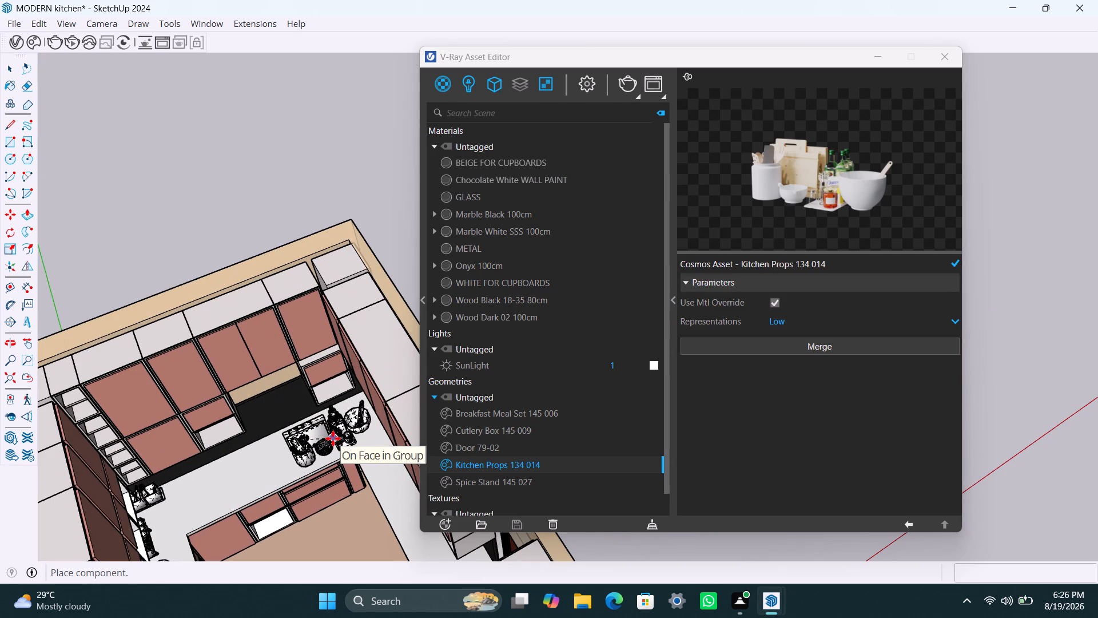
pyautogui.scroll(3, 349, 419)
pyautogui.keyDown('shift'); pyautogui.moveTo(352, 423); pyautogui.dragTo(346, 425, button='middle'); pyautogui.keyUp('shift')
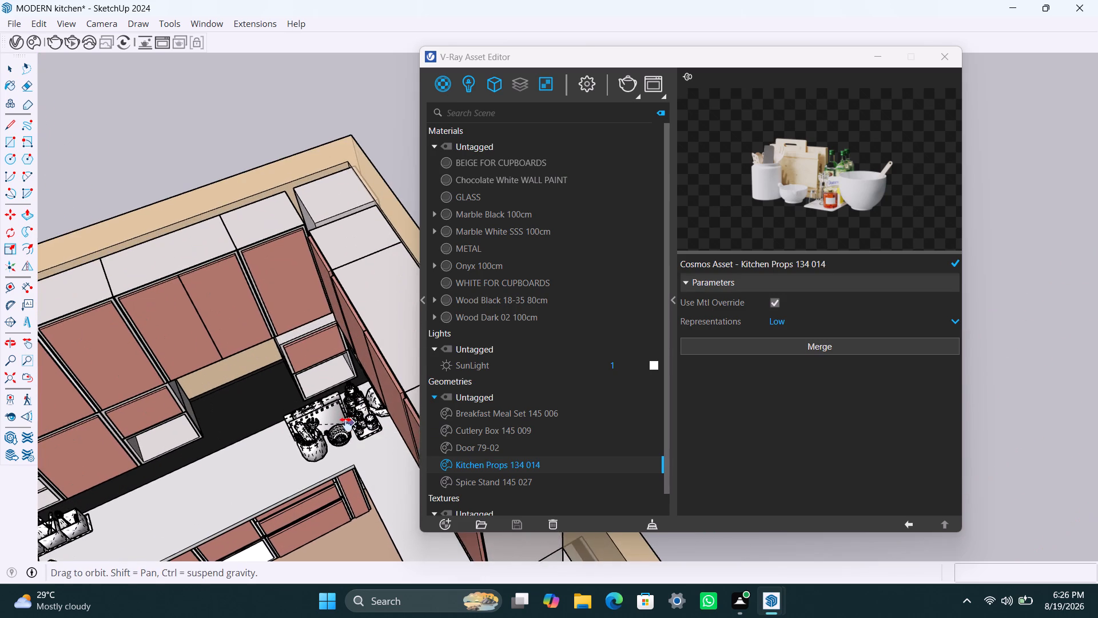
pyautogui.keyDown('shift'); pyautogui.moveTo(346, 425); pyautogui.dragTo(307, 432, button='middle'); pyautogui.keyUp('shift')
pyautogui.scroll(6, 310, 435)
pyautogui.moveTo(323, 435); pyautogui.dragTo(379, 410, button='middle')
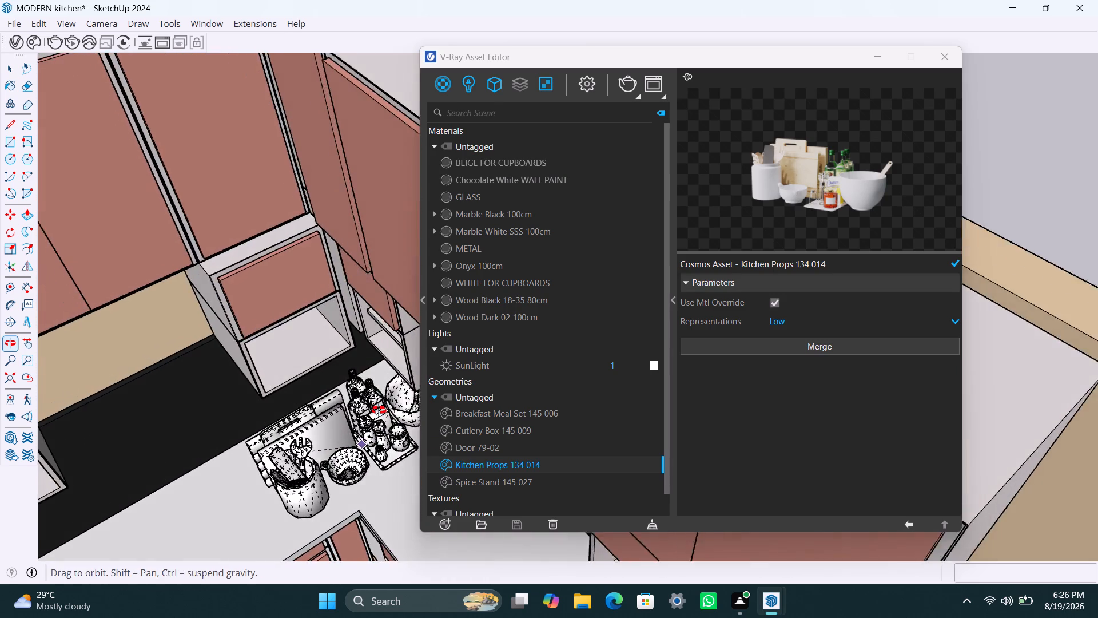
pyautogui.moveTo(379, 410); pyautogui.dragTo(346, 358, button='middle')
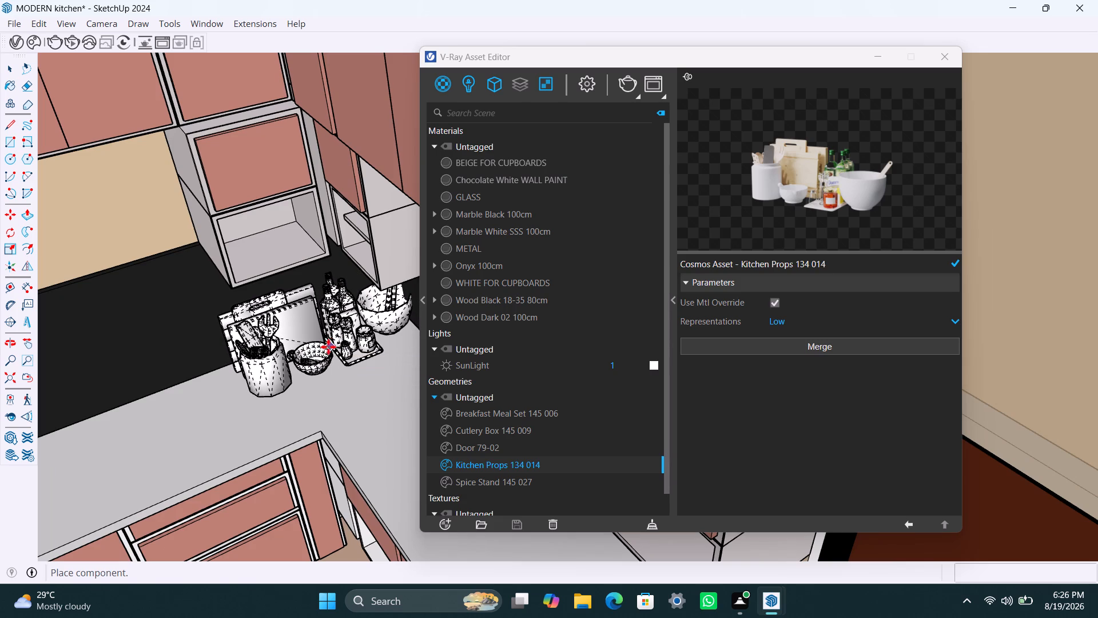
pyautogui.click(325, 346)
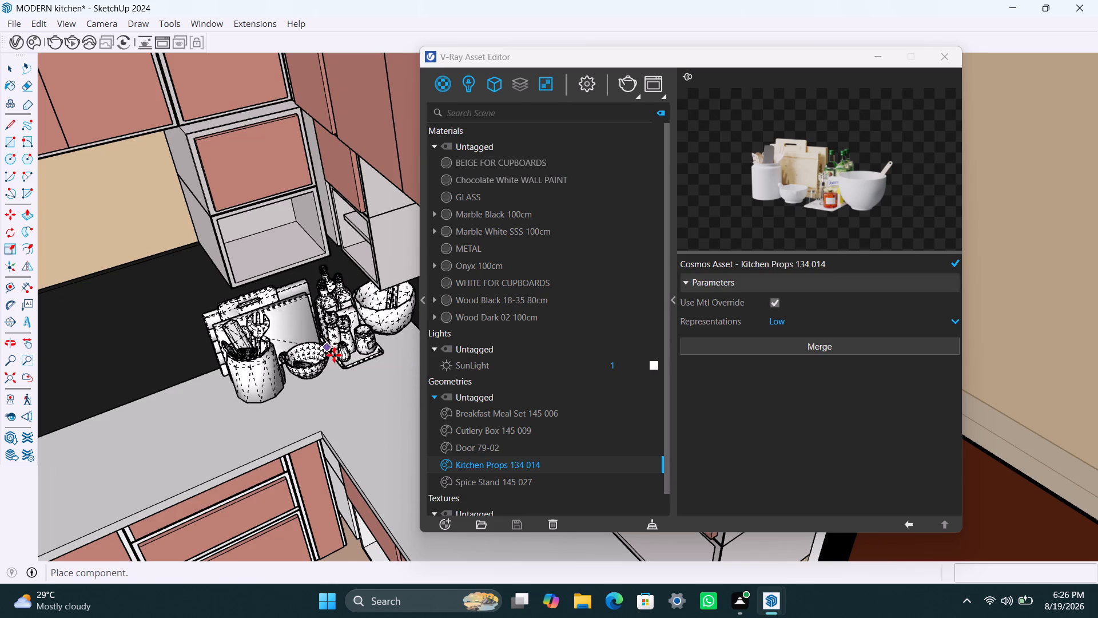
pyautogui.press('space')
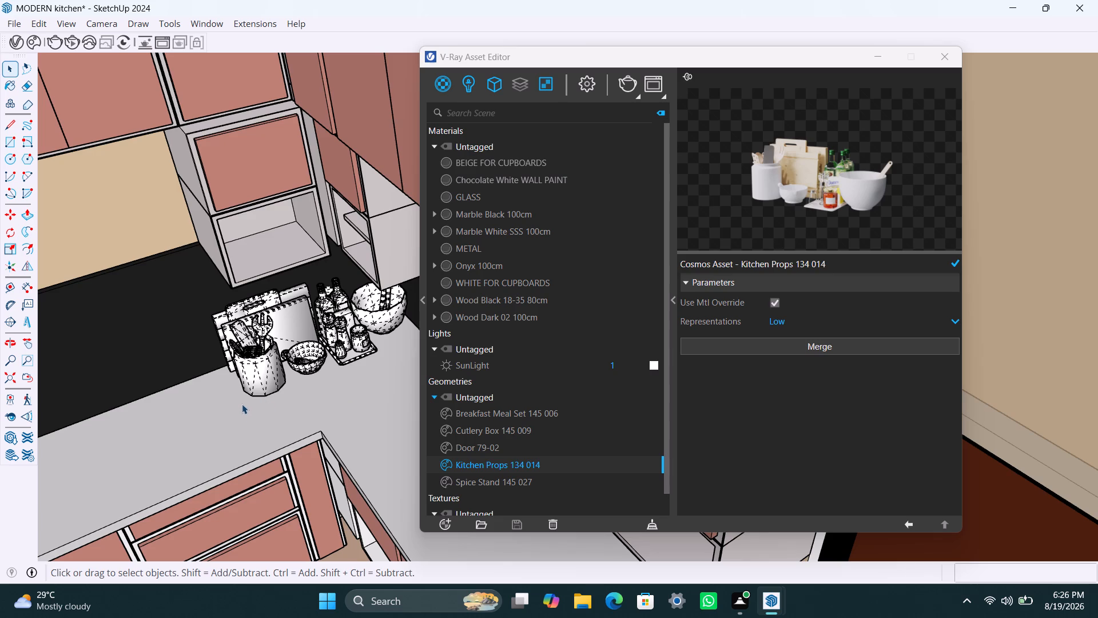
# Shrink the placed kitchen props set along the red axis, keeping its end nearest the countertop corner fixed.
pyautogui.scroll(-6, 282, 422)
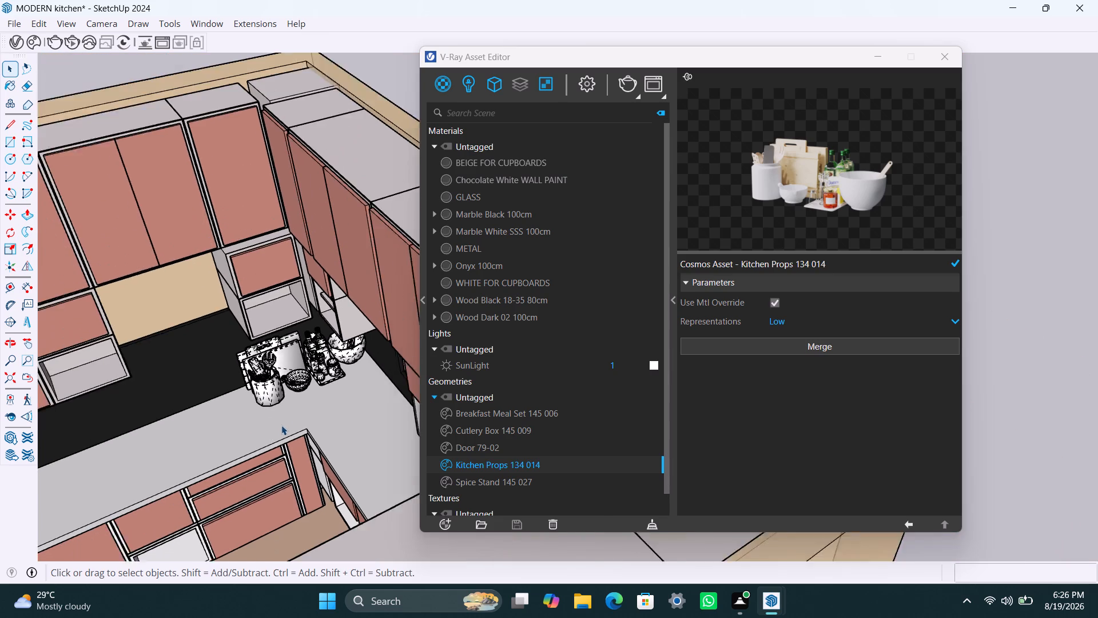
pyautogui.scroll(-1, 287, 442)
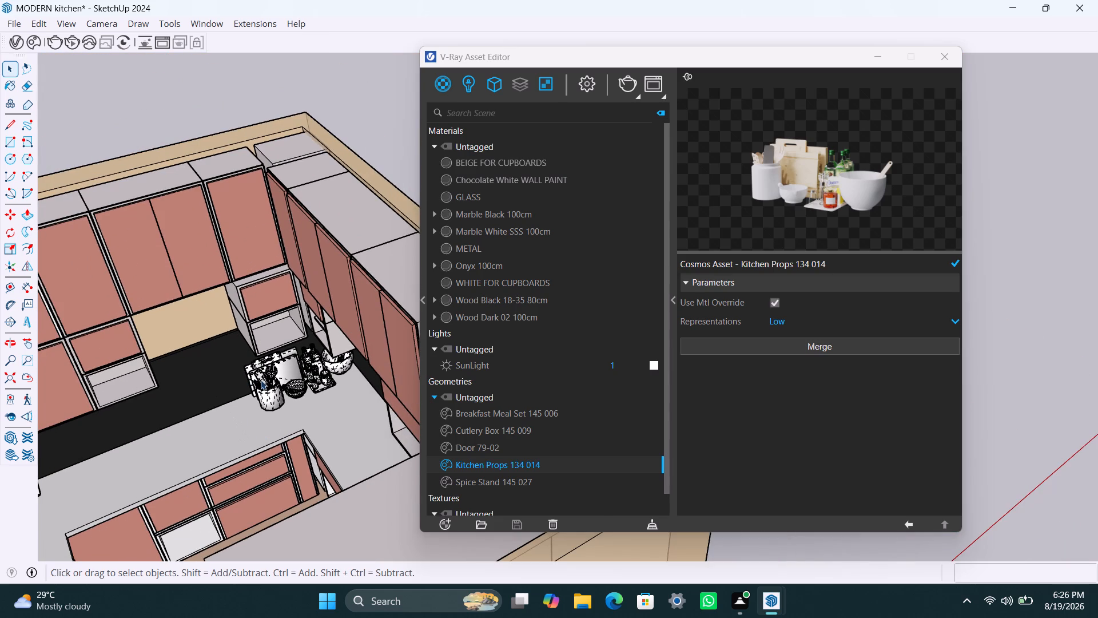
pyautogui.click(261, 380)
pyautogui.press('s')
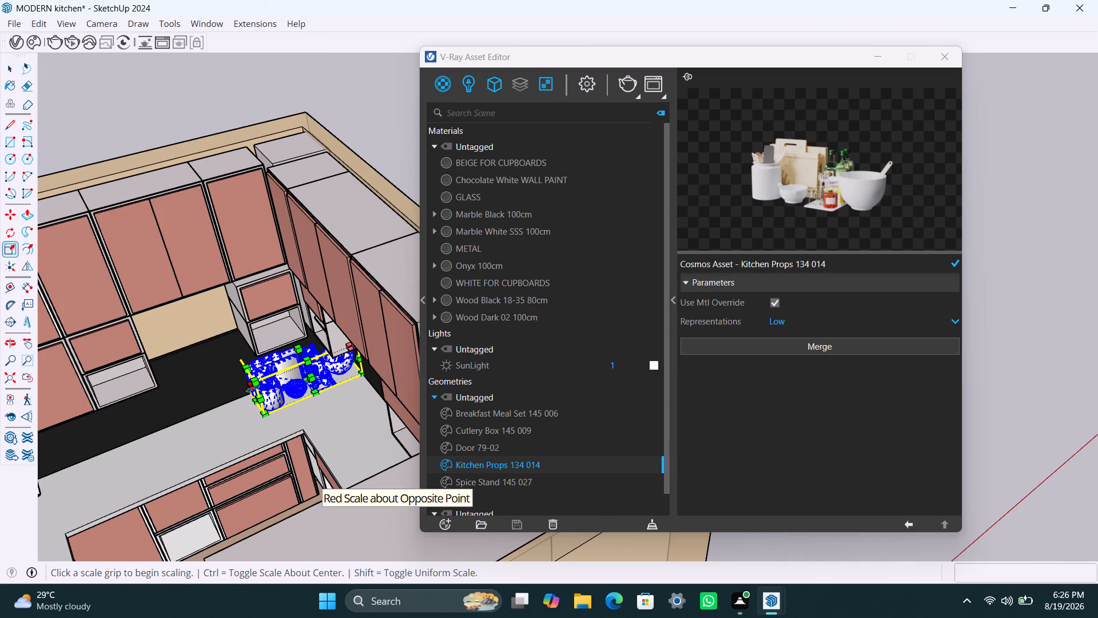
pyautogui.moveTo(253, 389); pyautogui.dragTo(273, 383)
pyautogui.press('space')
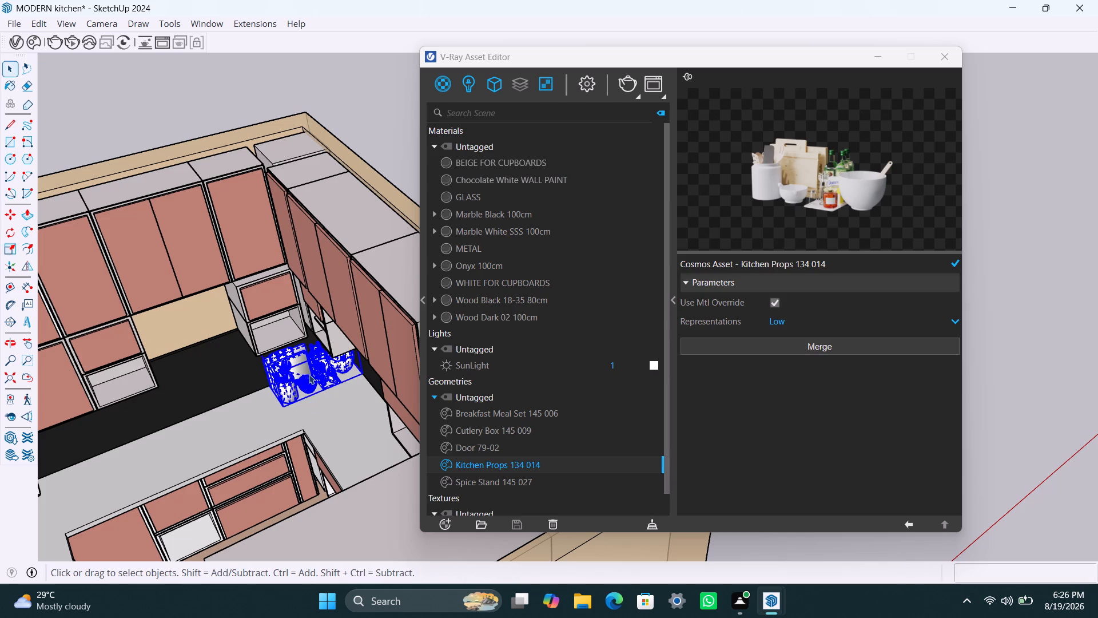
# Scale the kitchen props set along the green axis by about 1.17 and deselect it.
pyautogui.click(312, 372)
pyautogui.press('s')
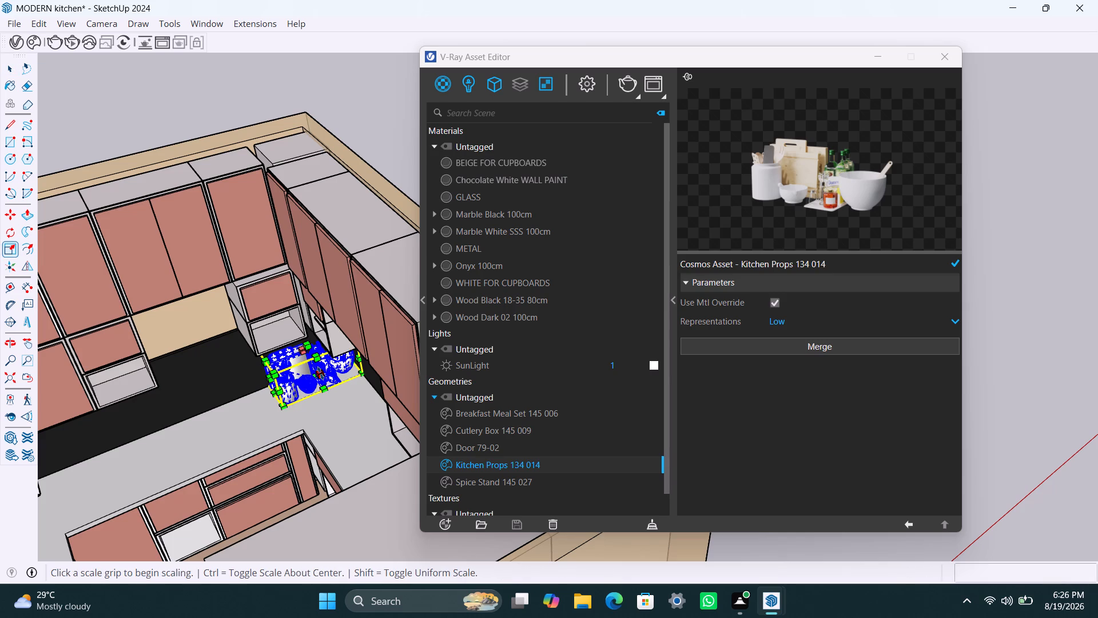
pyautogui.click(320, 373)
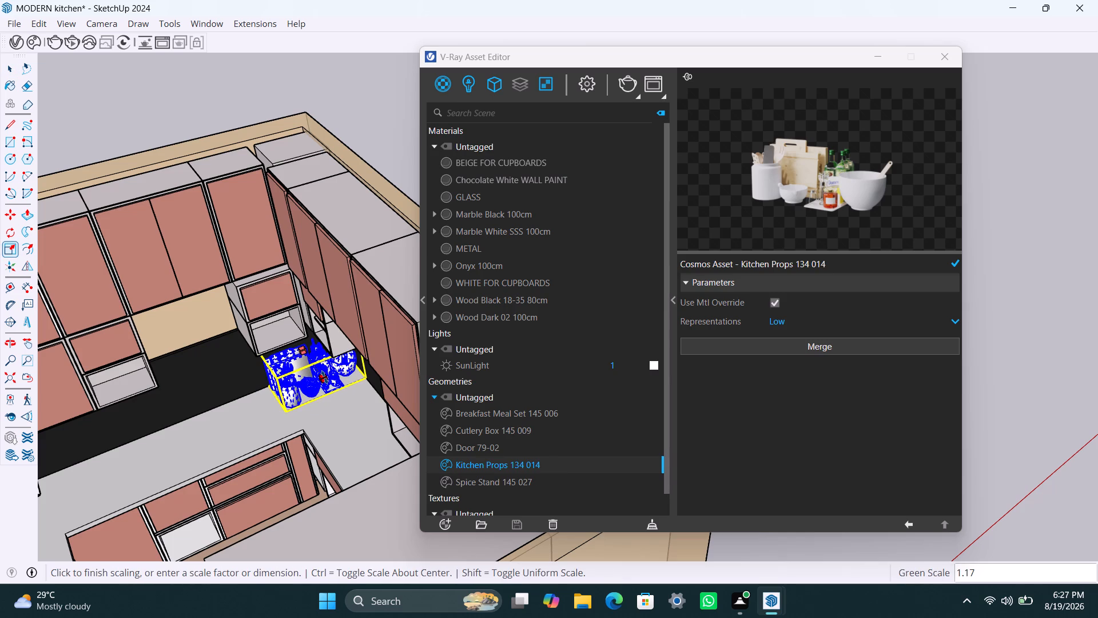
pyautogui.press('space')
pyautogui.click(405, 170)
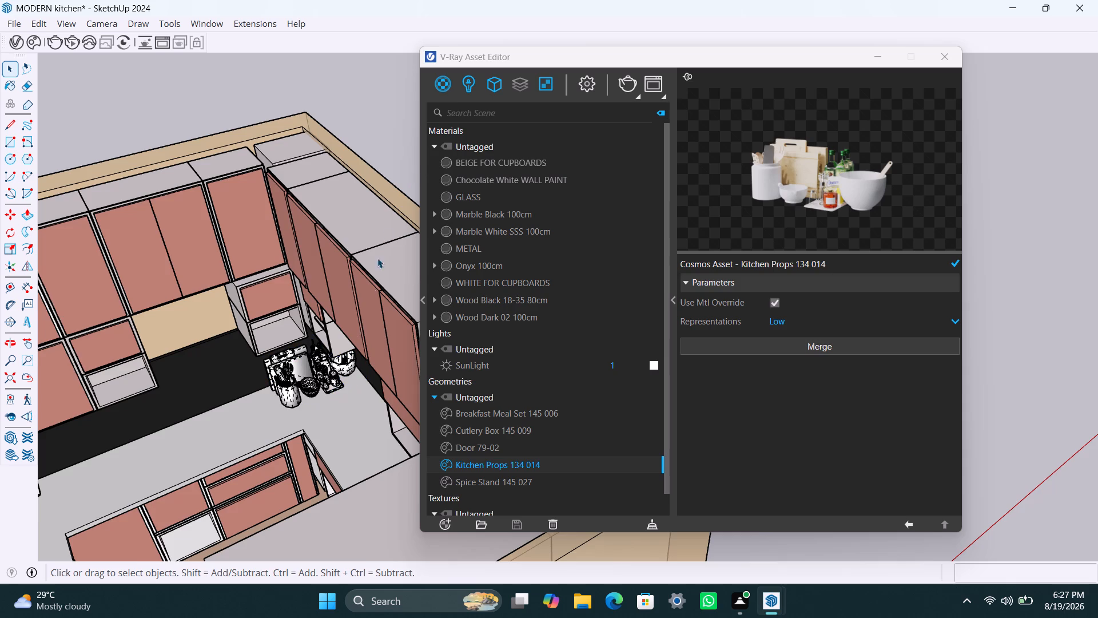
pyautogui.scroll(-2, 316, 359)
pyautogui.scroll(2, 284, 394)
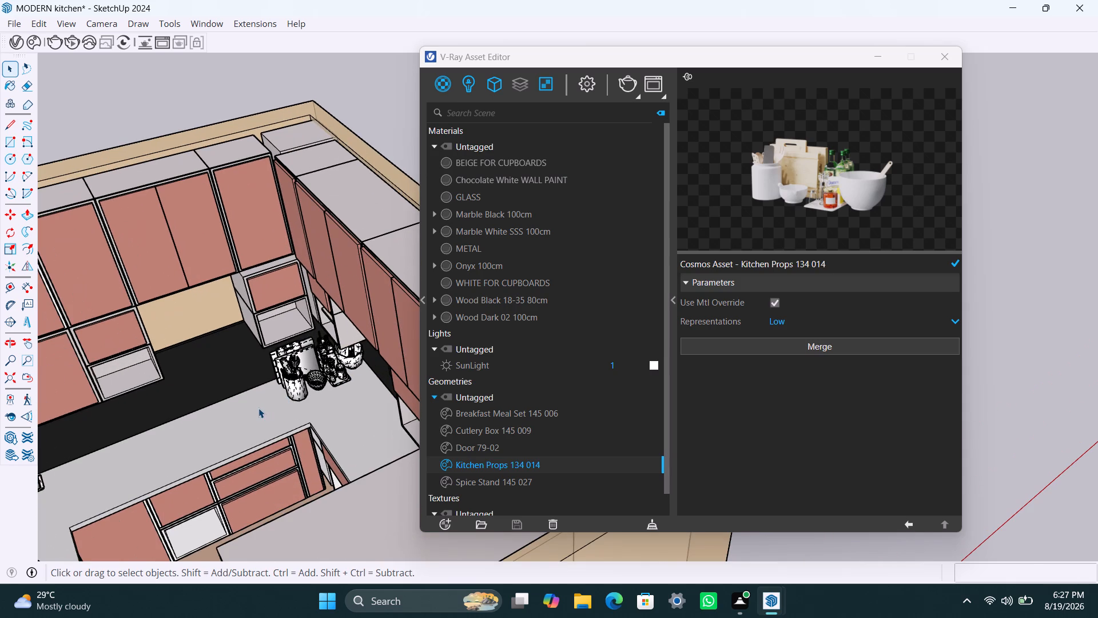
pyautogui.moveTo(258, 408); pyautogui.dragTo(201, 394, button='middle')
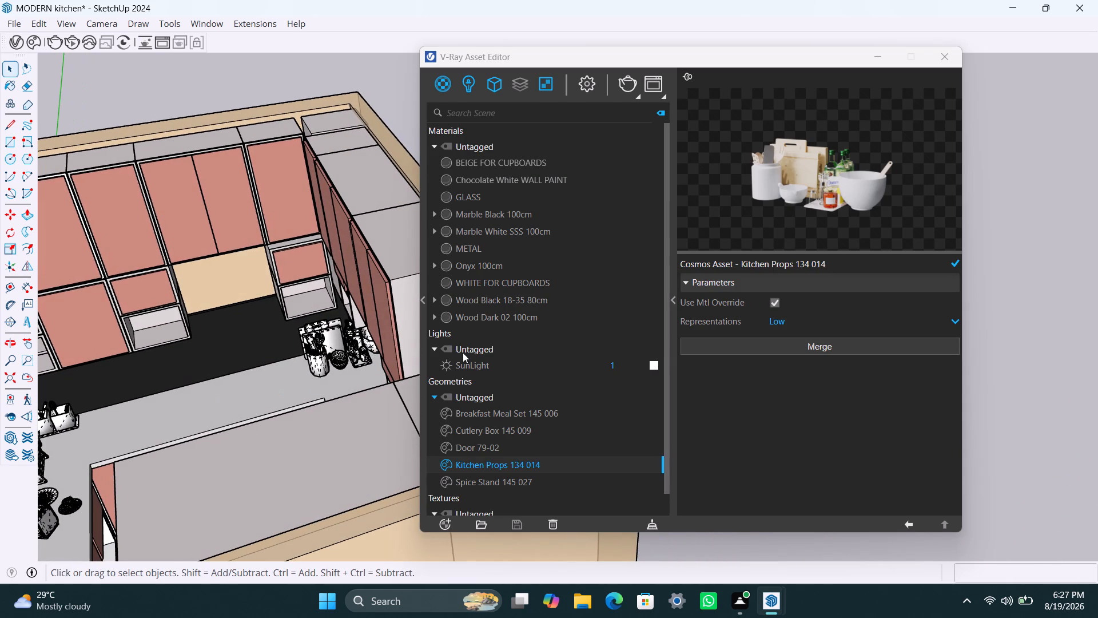
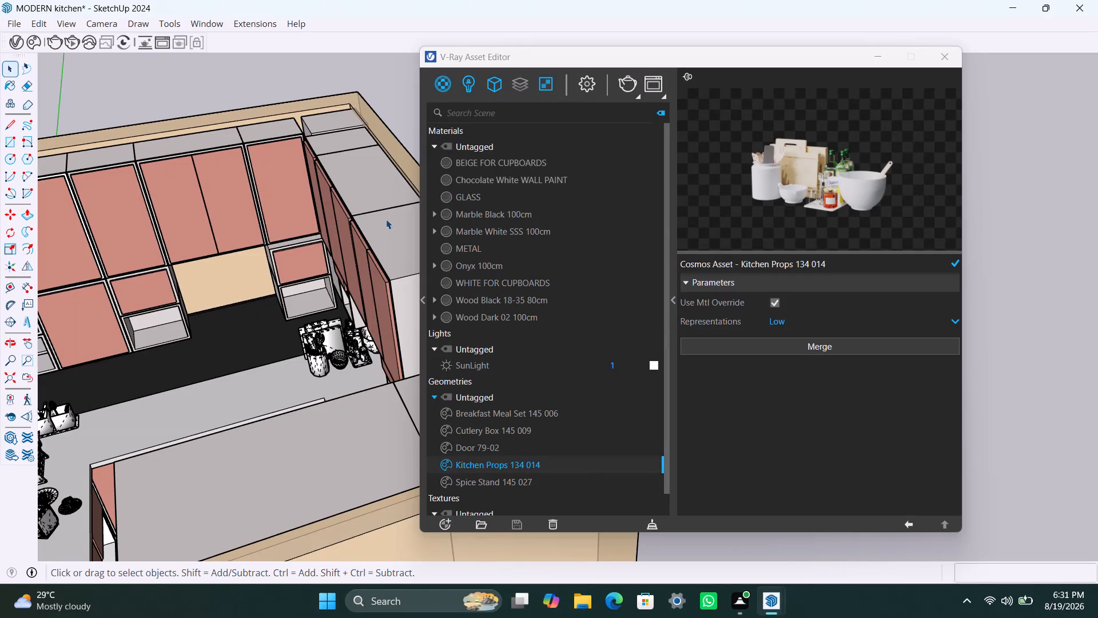
# Search the Chaos Cosmos library for "stove" and for "inducton" to look for a cooking appliance.
pyautogui.click(26, 47)
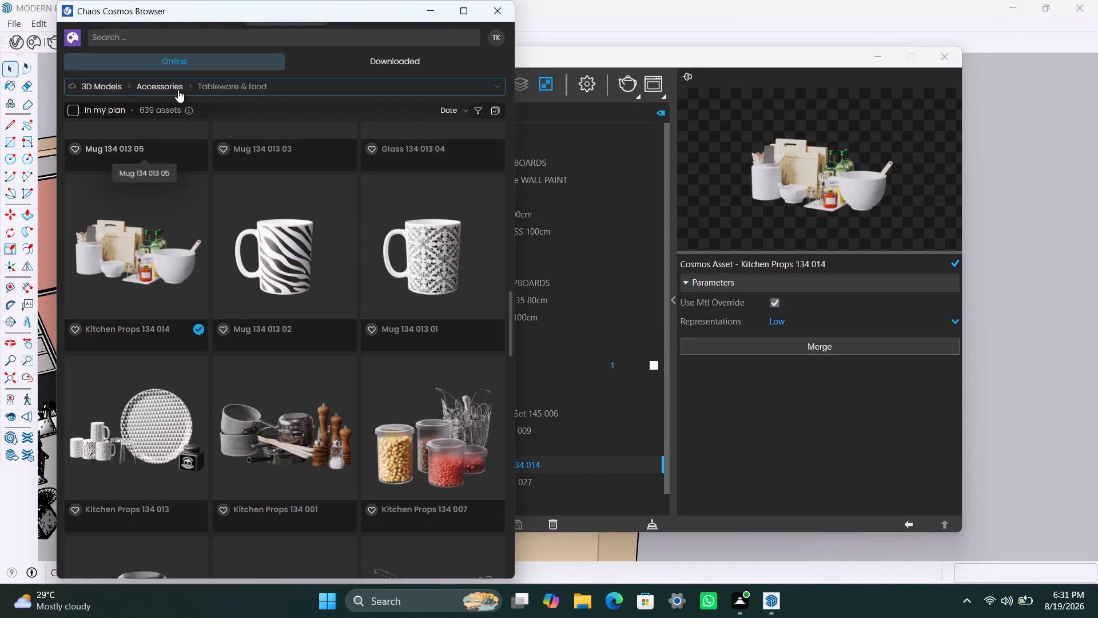
pyautogui.click(146, 41)
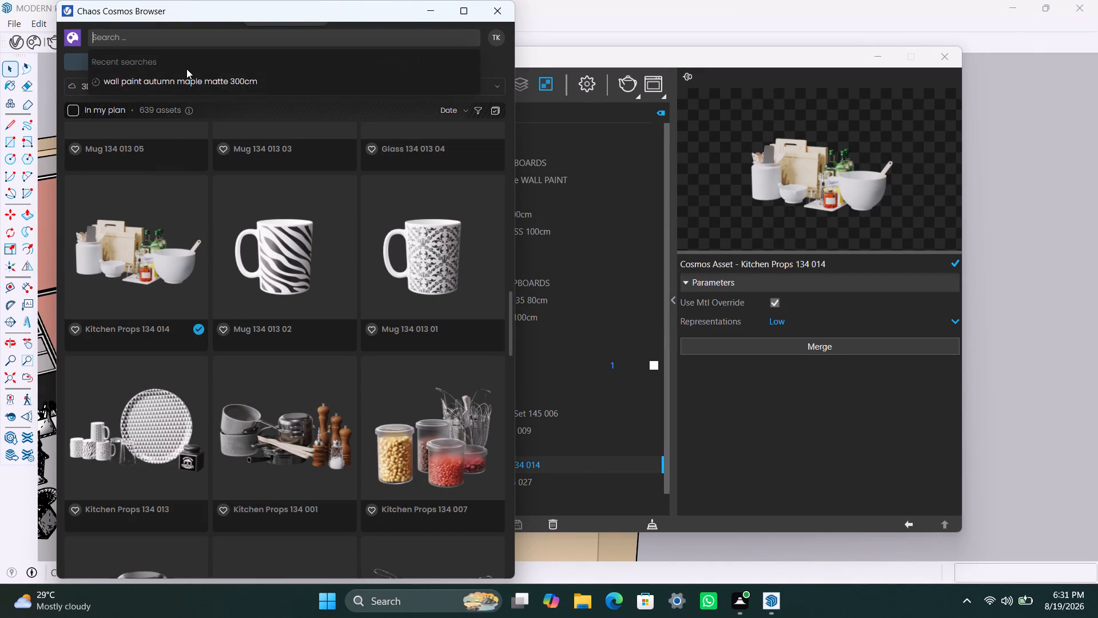
pyautogui.write('st')
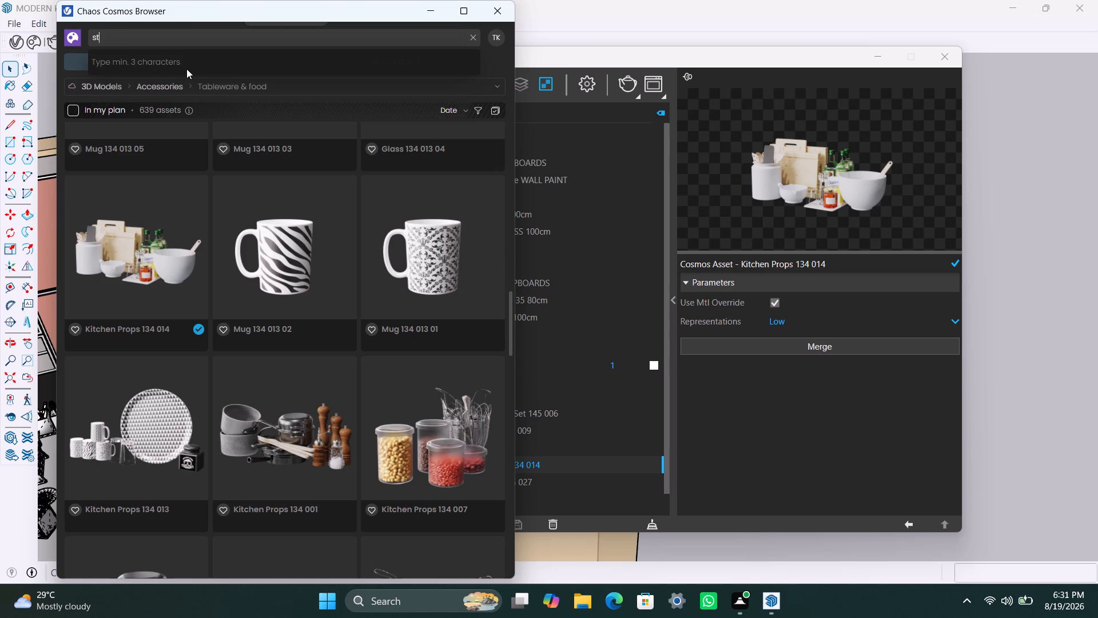
pyautogui.write('ove')
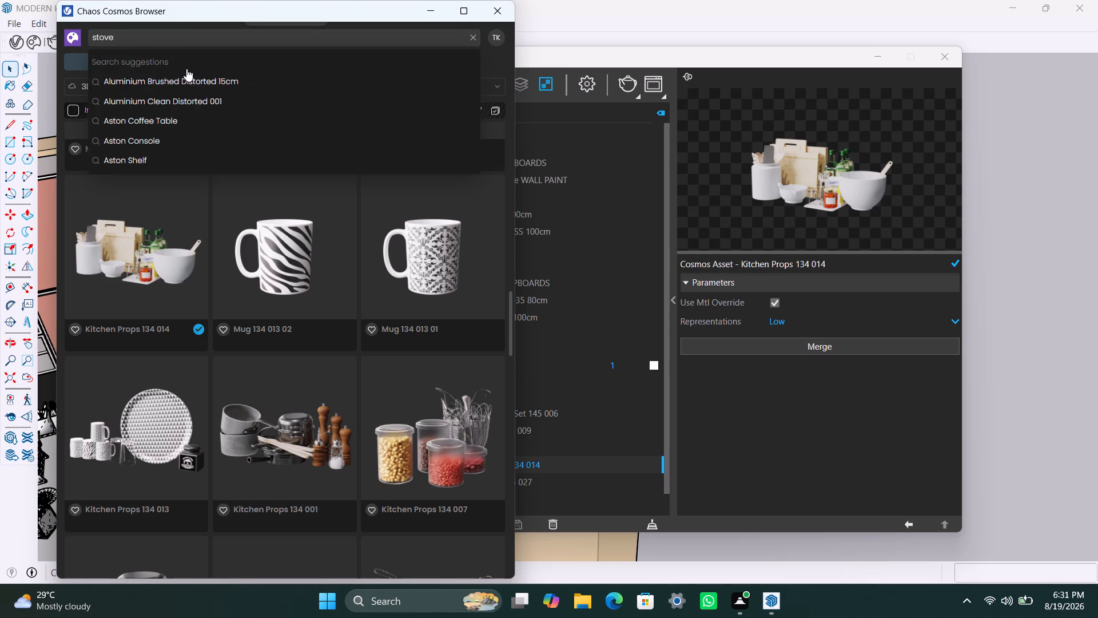
pyautogui.press('Return')
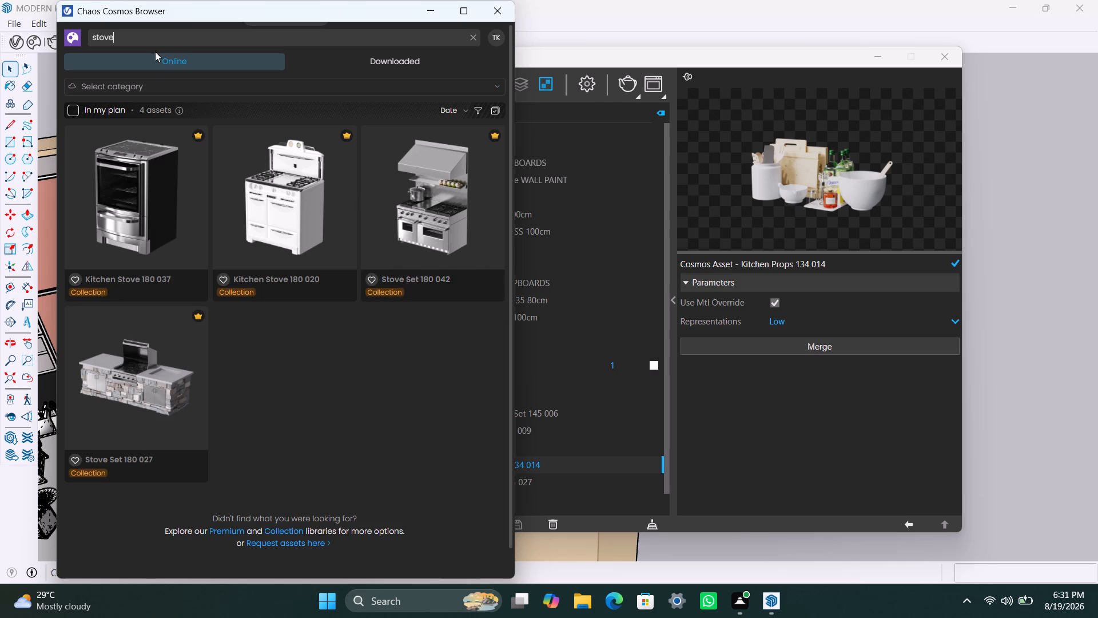
pyautogui.moveTo(149, 39); pyautogui.dragTo(74, 46)
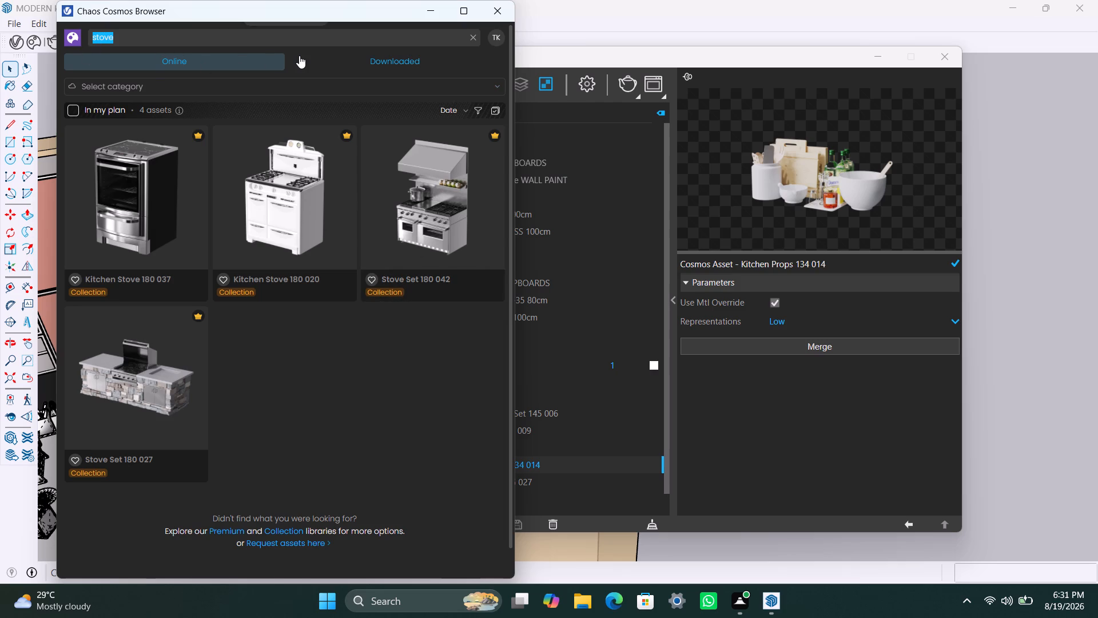
pyautogui.write('inducton')
pyautogui.press('Return')
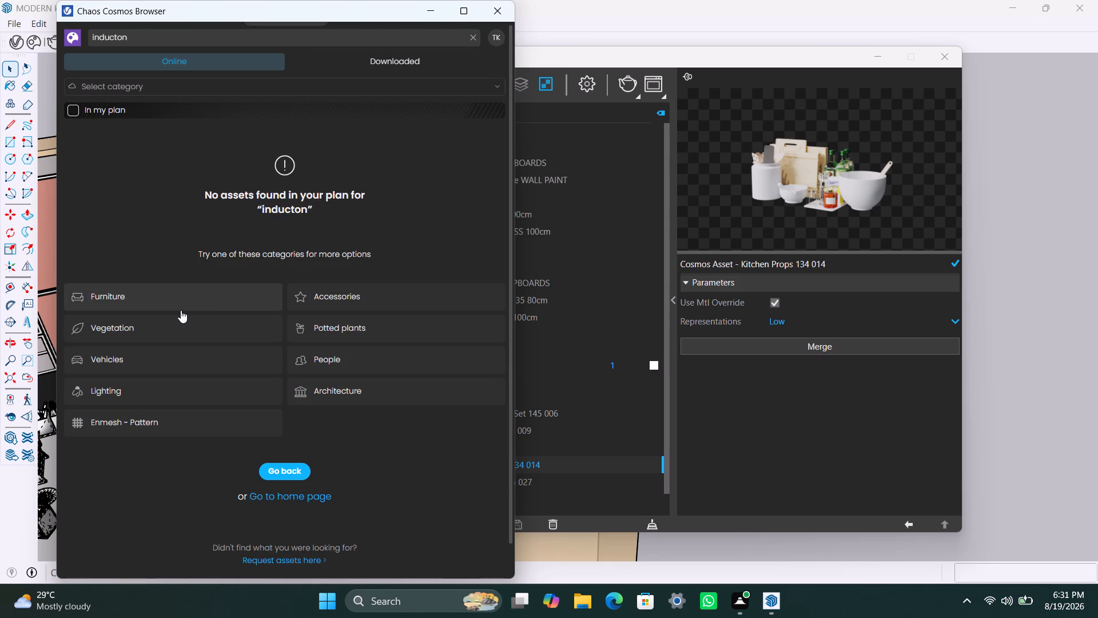
# Browse the Furniture category of the Cosmos 3D models, and minimize the asset browser and the V-Ray Asset Editor.
pyautogui.click(181, 310)
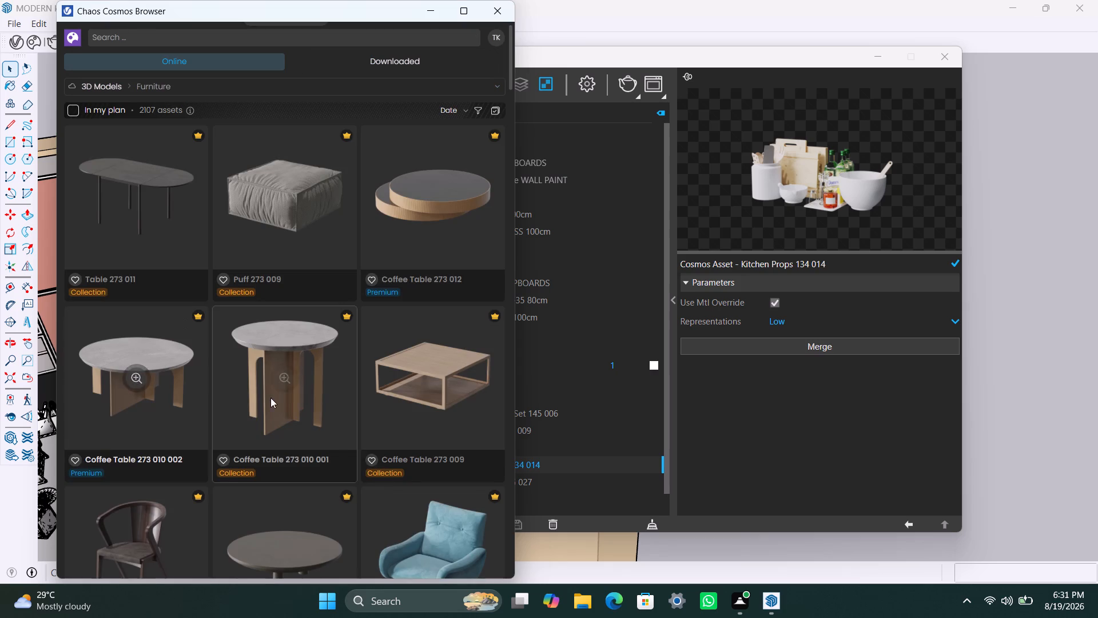
pyautogui.scroll(-15, 272, 411)
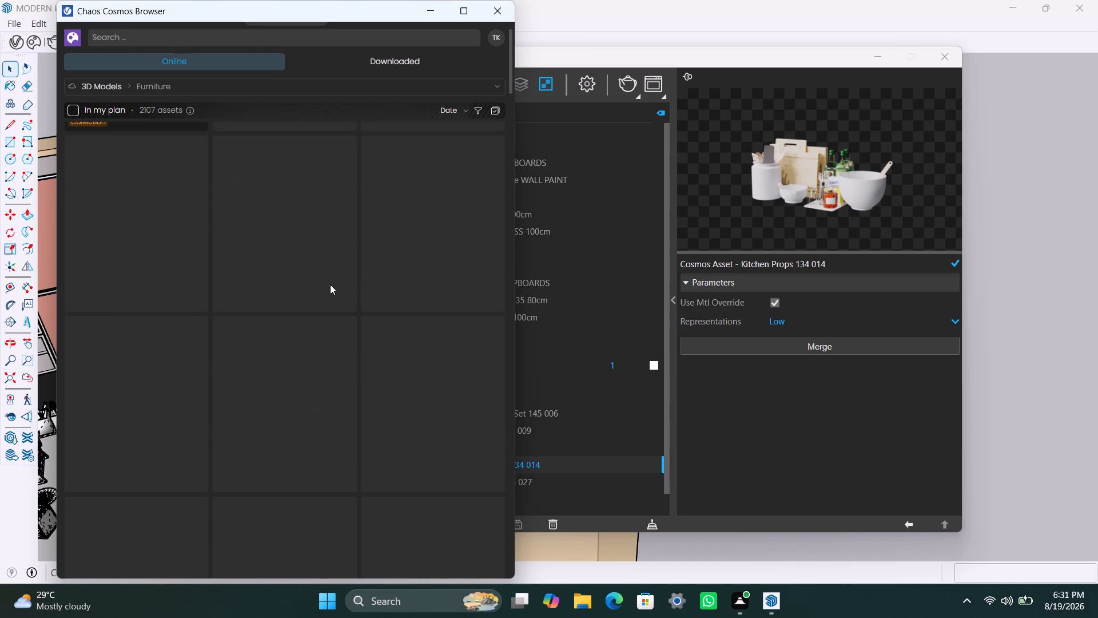
pyautogui.click(431, 10)
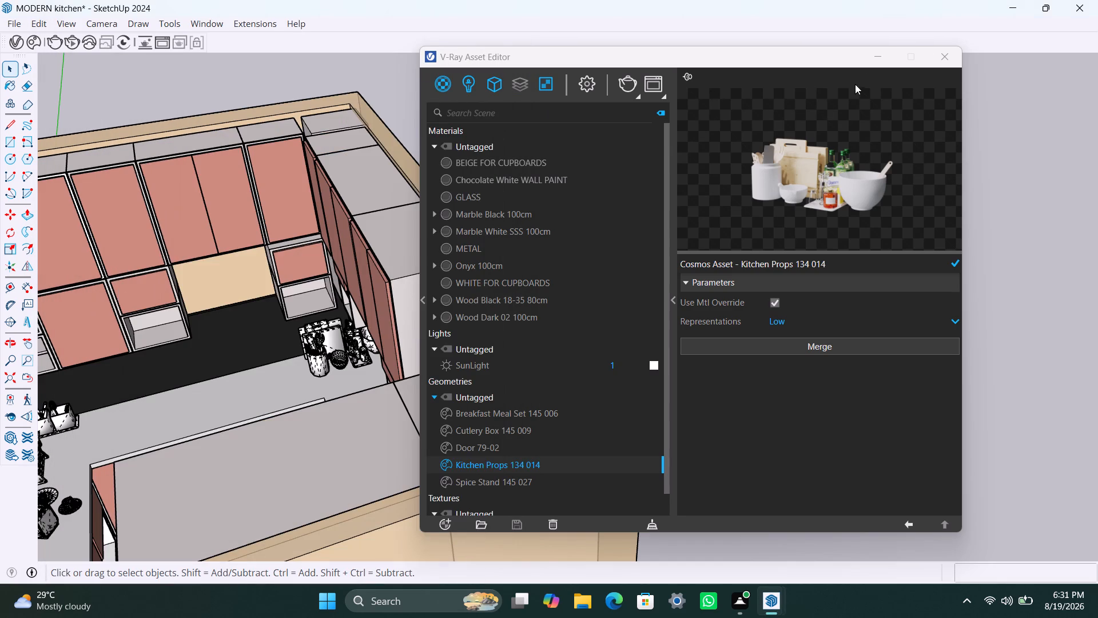
pyautogui.click(874, 62)
# Save the kitchen model.
pyautogui.scroll(-4, 435, 411)
pyautogui.scroll(-2, 380, 424)
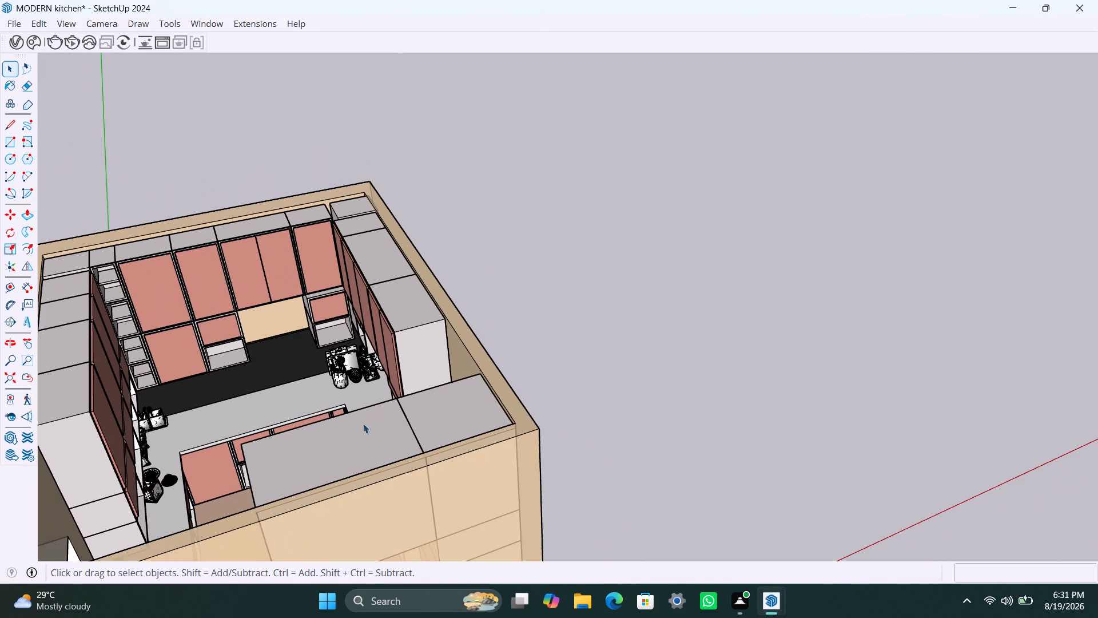
pyautogui.moveTo(340, 426); pyautogui.dragTo(238, 511, button='middle')
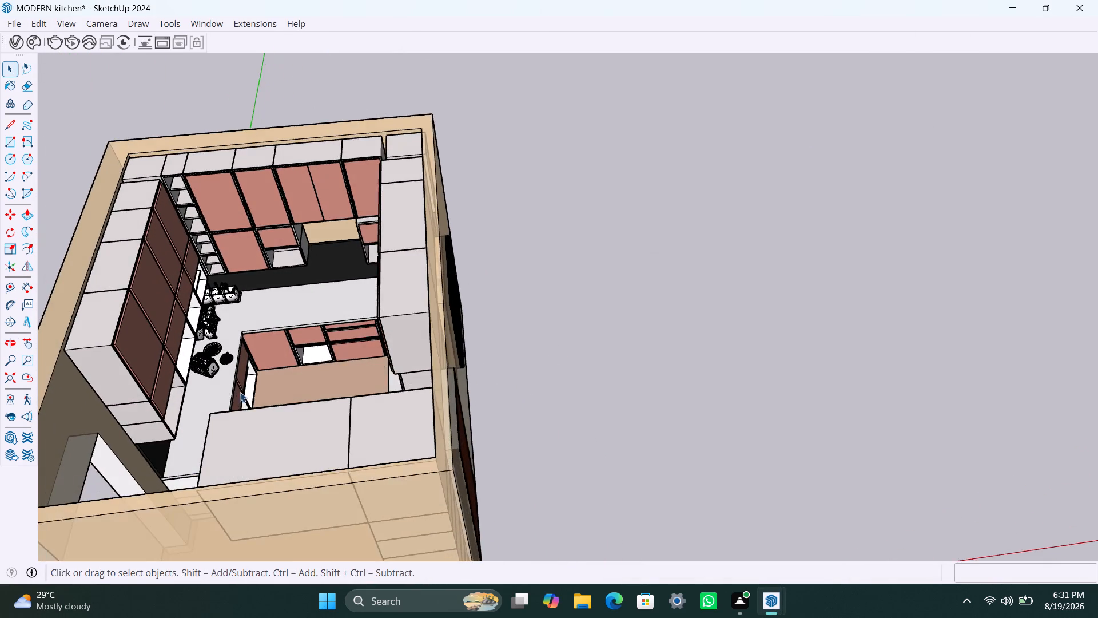
pyautogui.scroll(1, 258, 385)
pyautogui.moveTo(272, 401); pyautogui.dragTo(222, 419, button='middle')
pyautogui.scroll(-2, 307, 347)
pyautogui.moveTo(319, 347); pyautogui.dragTo(383, 355, button='middle')
pyautogui.scroll(1, 360, 334)
pyautogui.moveTo(361, 345); pyautogui.dragTo(371, 355, button='middle')
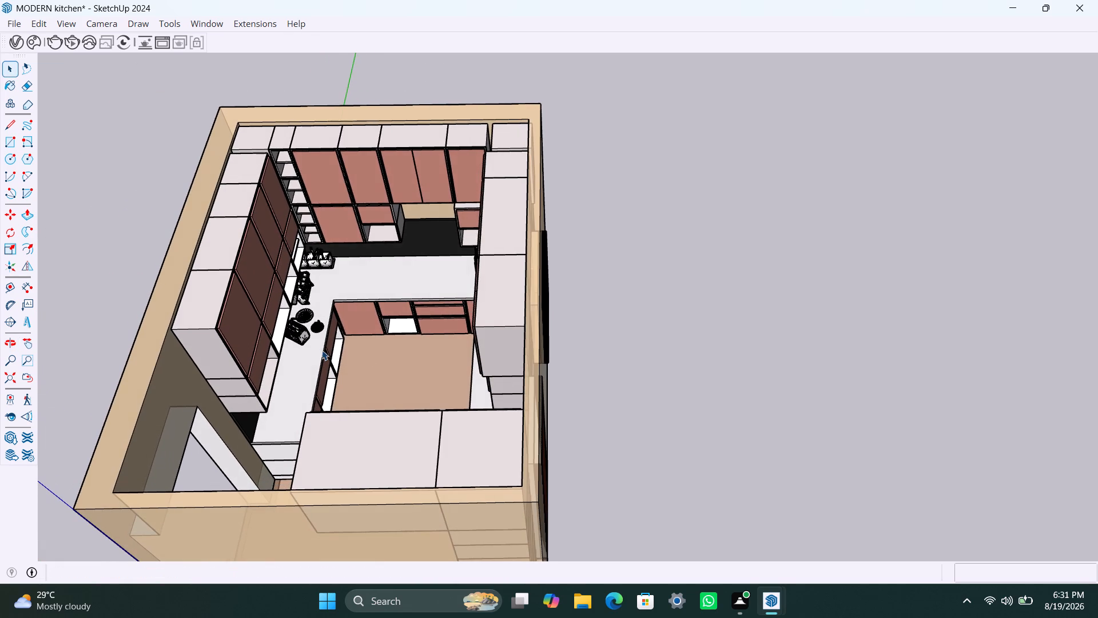
pyautogui.moveTo(320, 350); pyautogui.dragTo(470, 355, button='middle')
pyautogui.hotkey('ctrl', 's')
# Position the camera outside the open doorway with a 5' 6" height offset, looking into the kitchen corner.
pyautogui.scroll(-2, 471, 355)
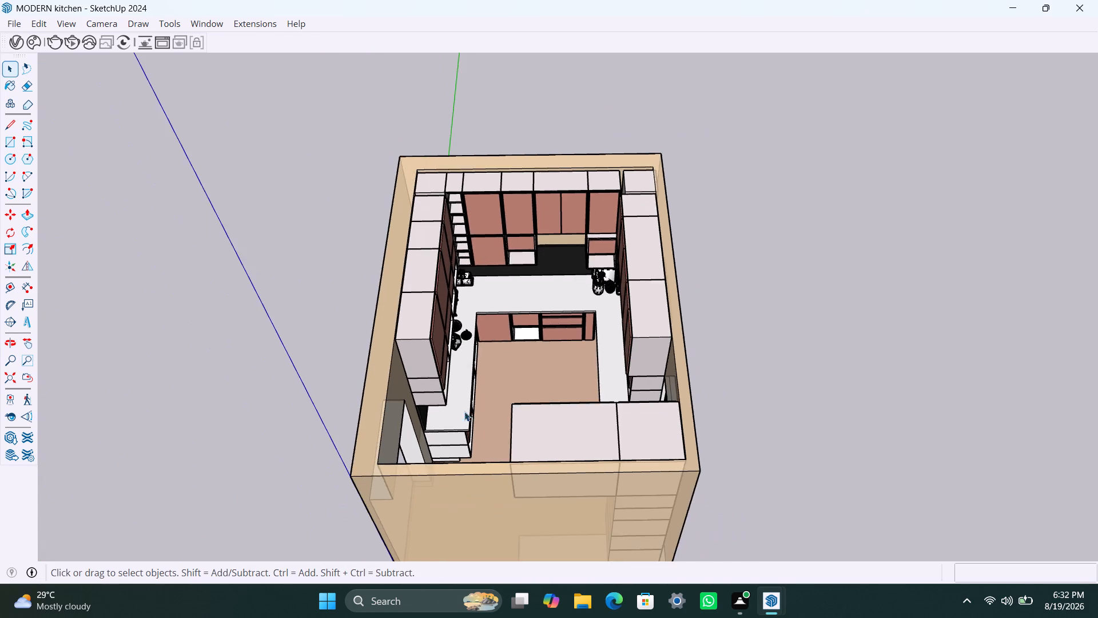
pyautogui.moveTo(467, 412); pyautogui.dragTo(568, 354, button='middle')
pyautogui.scroll(1, 522, 418)
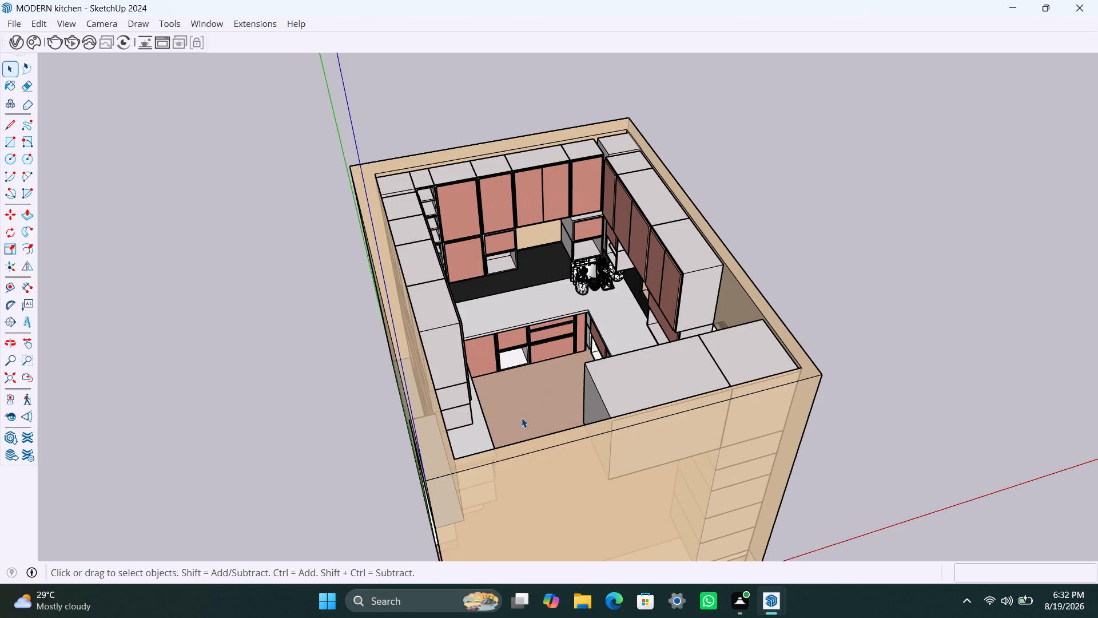
pyautogui.scroll(3, 608, 361)
pyautogui.moveTo(542, 391); pyautogui.dragTo(568, 369, button='middle')
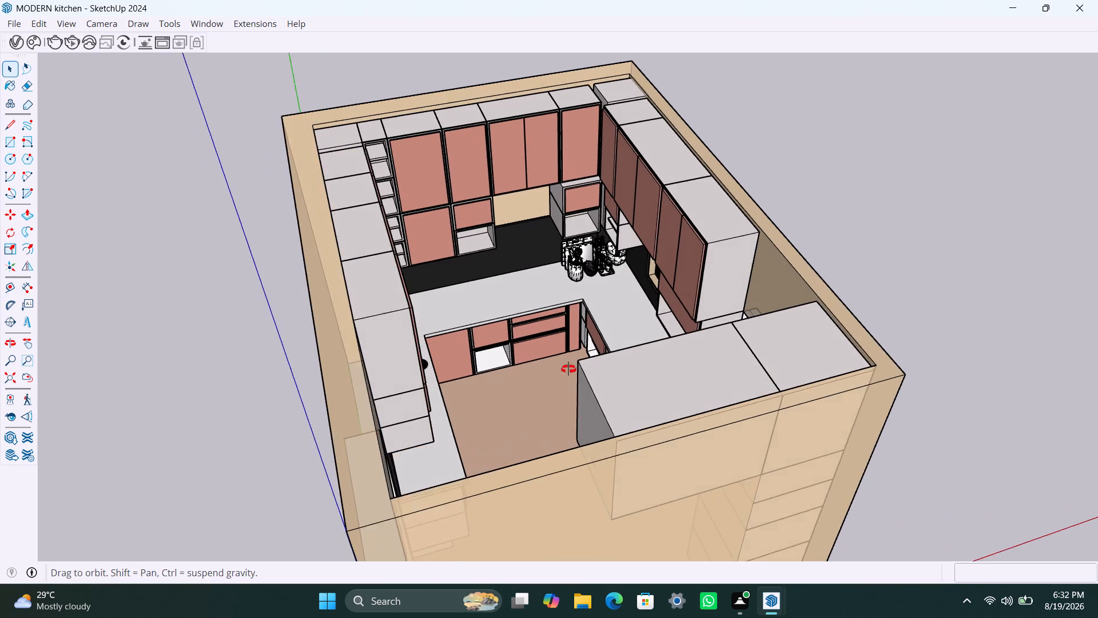
pyautogui.moveTo(568, 369); pyautogui.dragTo(600, 344, button='middle')
pyautogui.scroll(3, 540, 428)
pyautogui.moveTo(539, 434); pyautogui.dragTo(612, 343, button='middle')
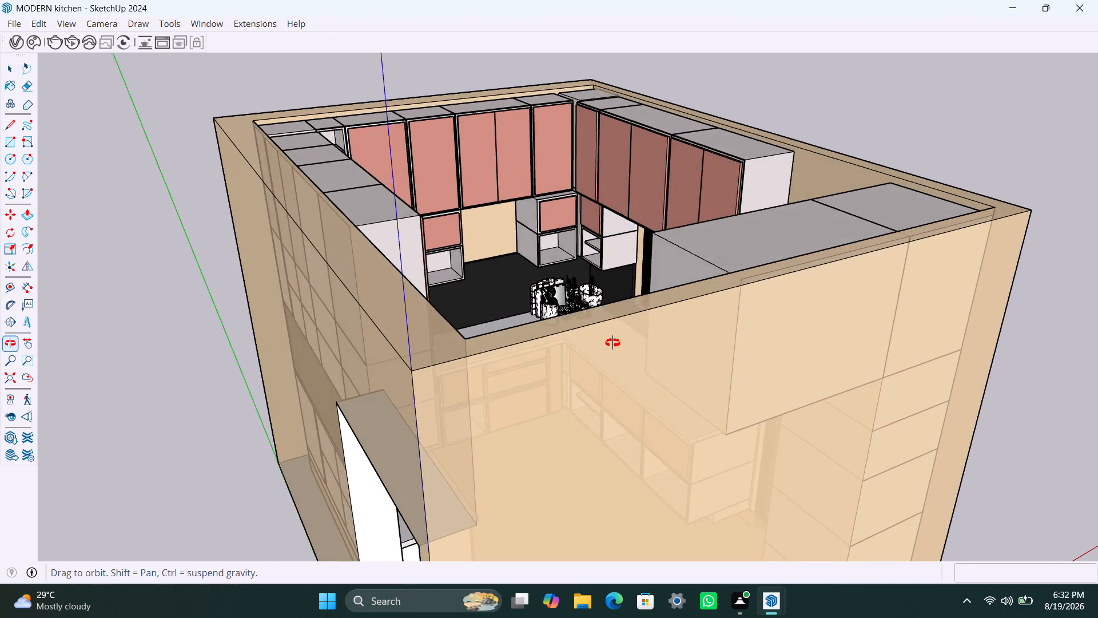
pyautogui.moveTo(612, 343); pyautogui.dragTo(655, 323, button='middle')
pyautogui.moveTo(539, 486); pyautogui.dragTo(478, 442, button='middle')
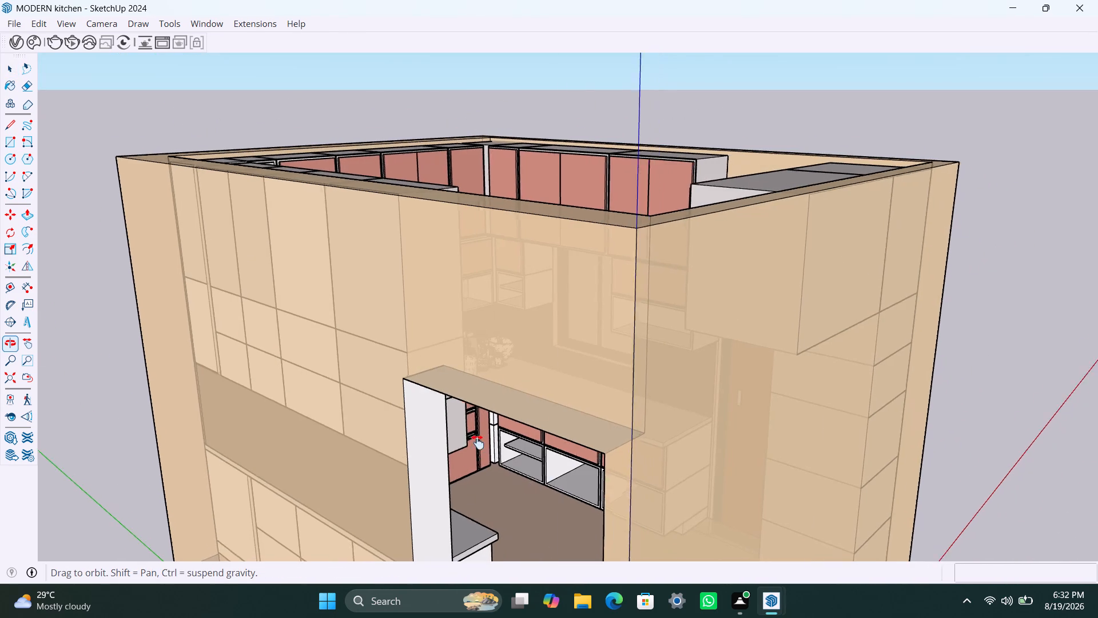
pyautogui.moveTo(478, 442); pyautogui.dragTo(507, 351, button='middle')
pyautogui.moveTo(449, 469); pyautogui.dragTo(474, 408, button='middle')
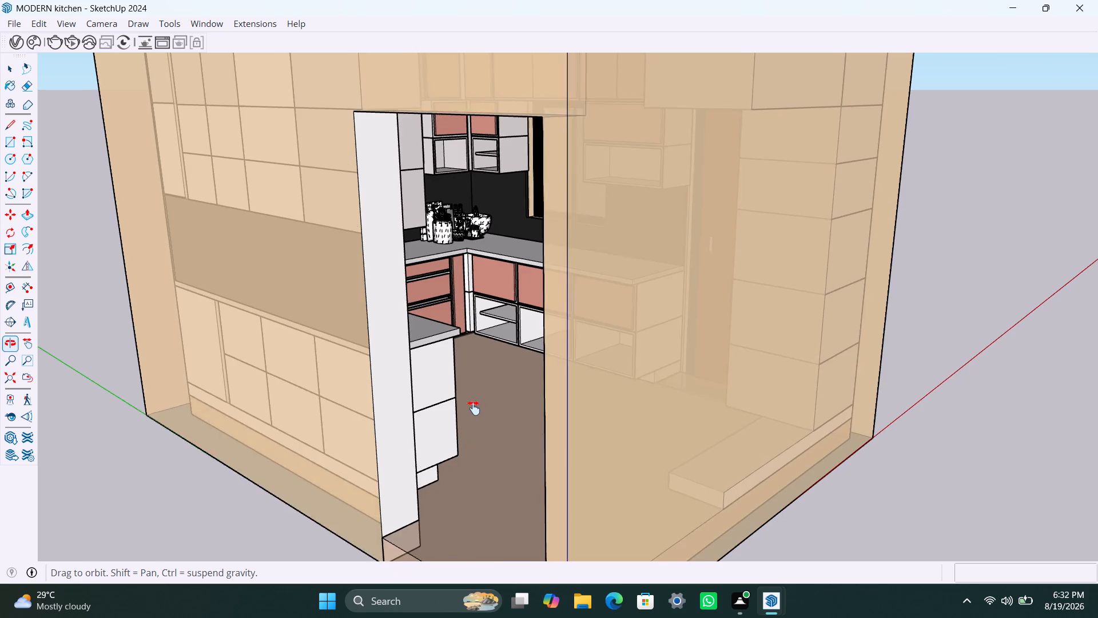
pyautogui.moveTo(474, 408); pyautogui.dragTo(480, 383, button='middle')
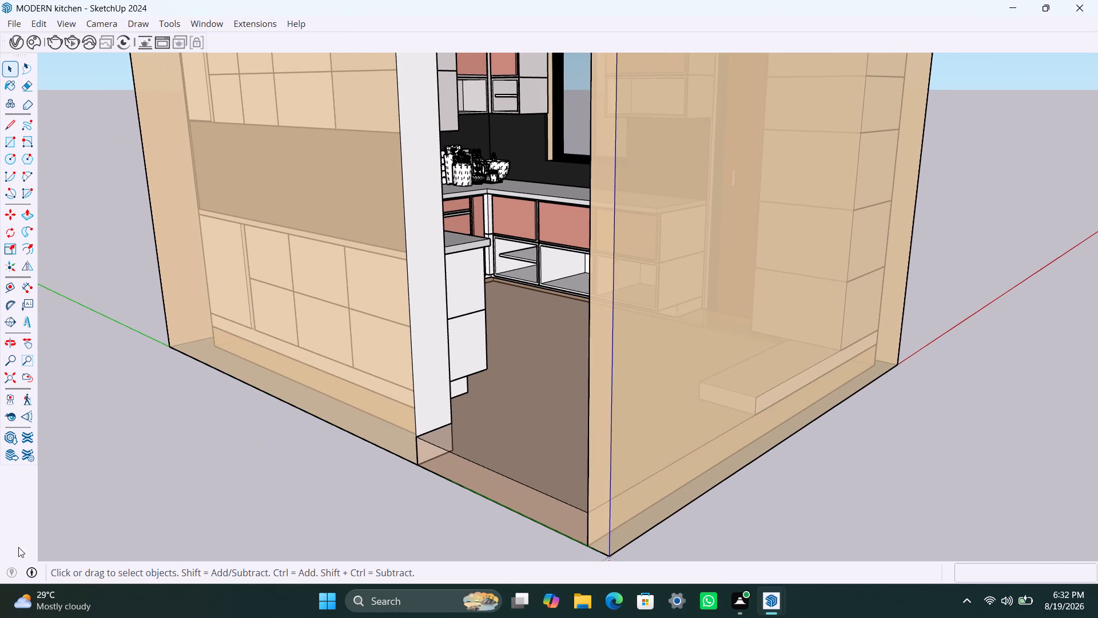
pyautogui.click(13, 401)
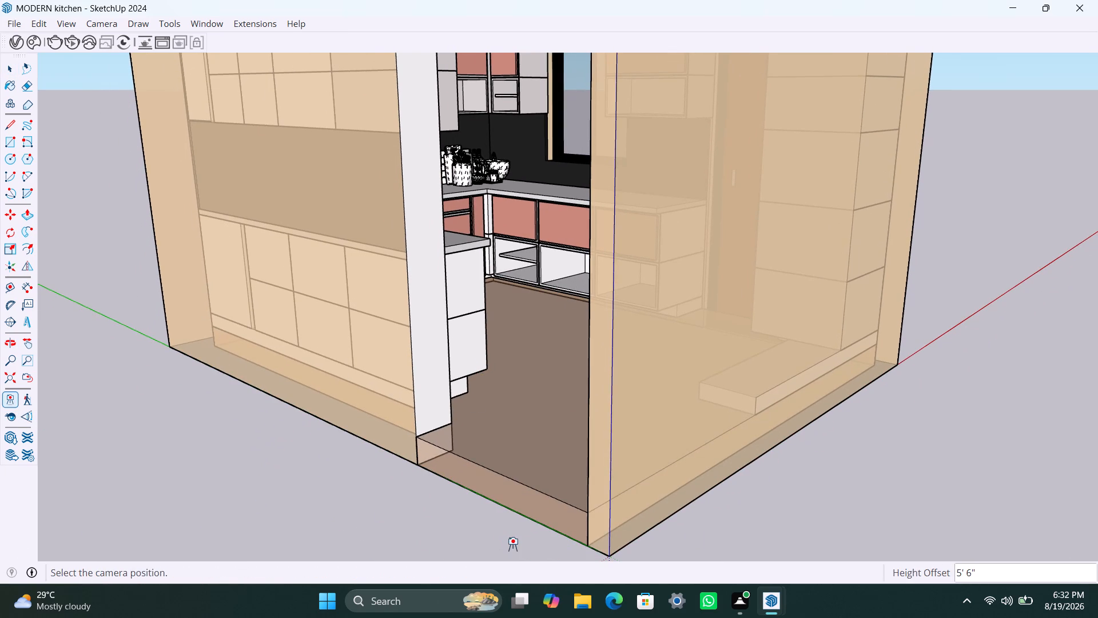
pyautogui.click(516, 547)
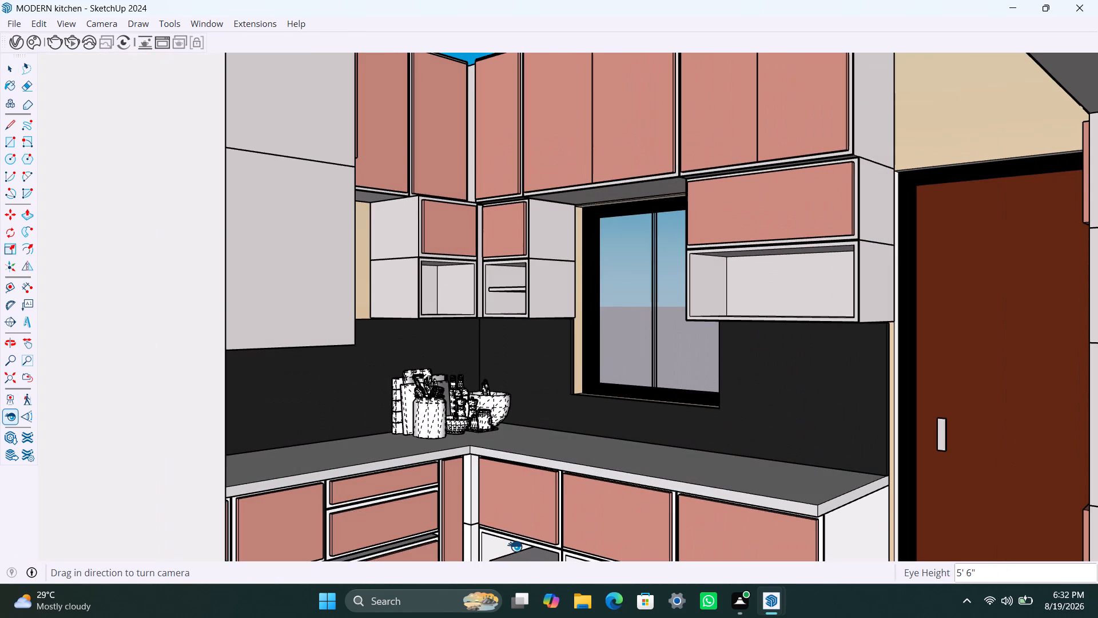
# Examine the kitchen interior from the doorway, covering the corner props, countertops, wall cabinets, window and base units.
pyautogui.moveTo(519, 525); pyautogui.dragTo(493, 522, button='middle')
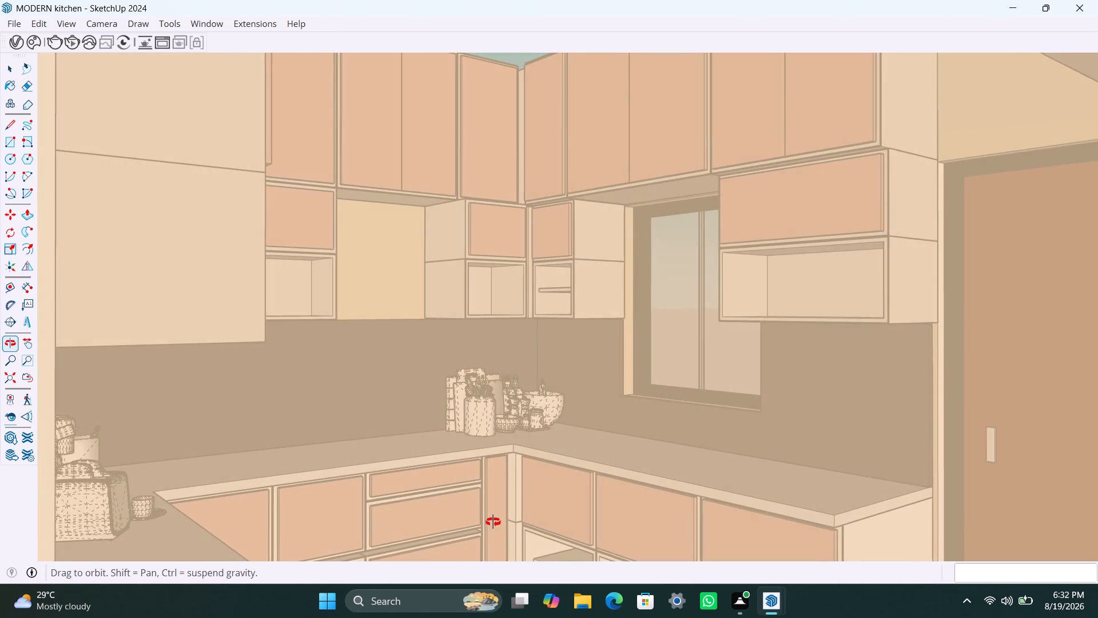
pyautogui.moveTo(493, 522); pyautogui.dragTo(484, 529, button='middle')
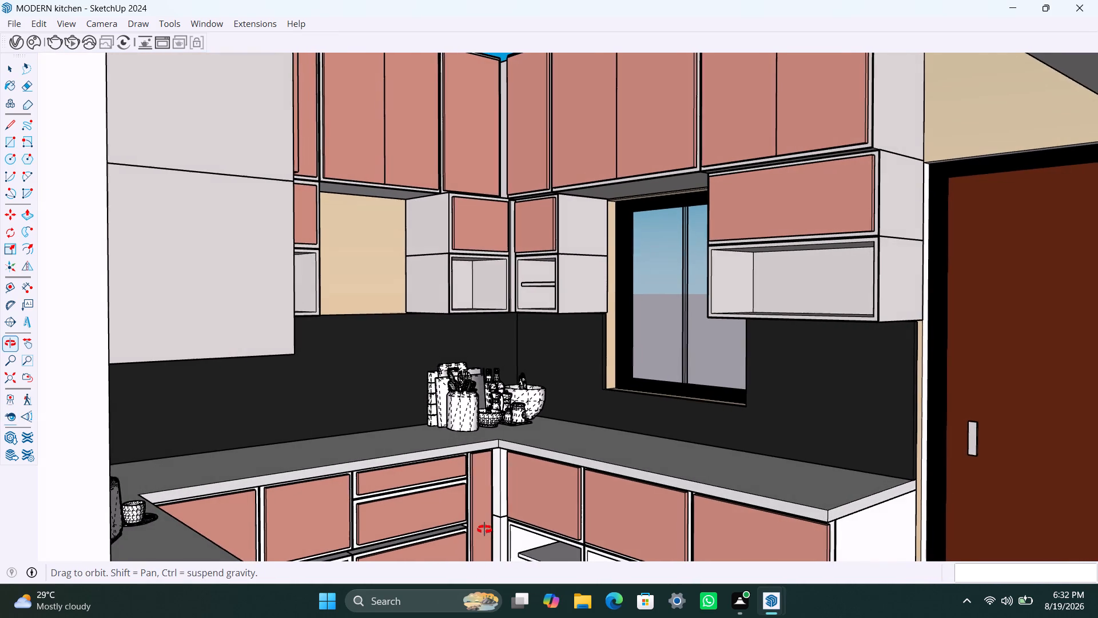
pyautogui.moveTo(484, 529); pyautogui.dragTo(478, 514, button='middle')
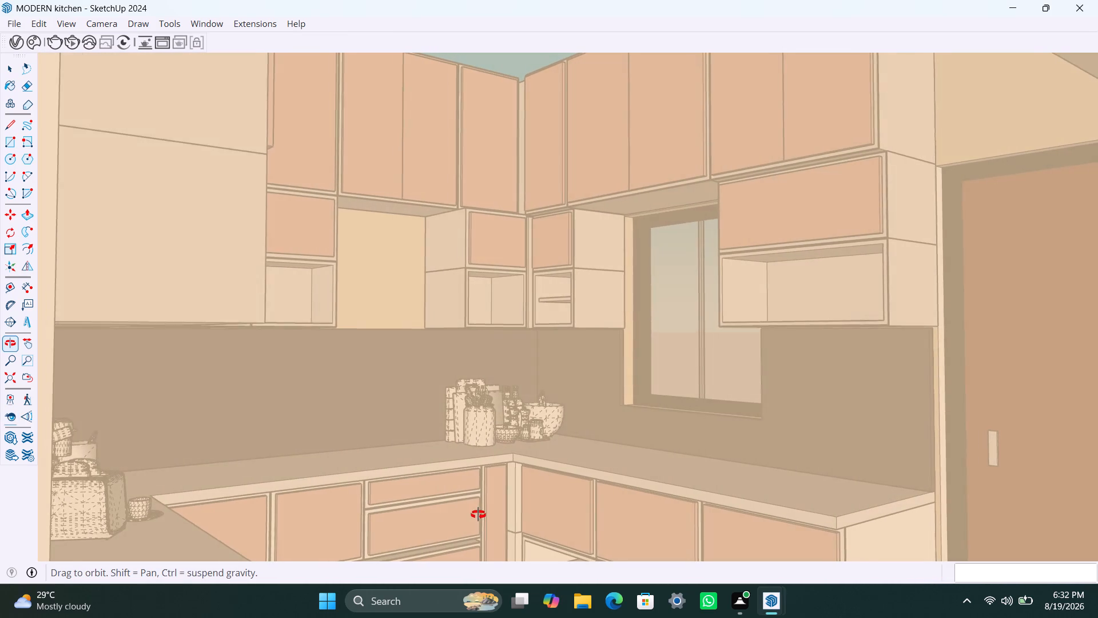
pyautogui.moveTo(478, 514); pyautogui.dragTo(482, 514, button='middle')
pyautogui.scroll(-1, 482, 514)
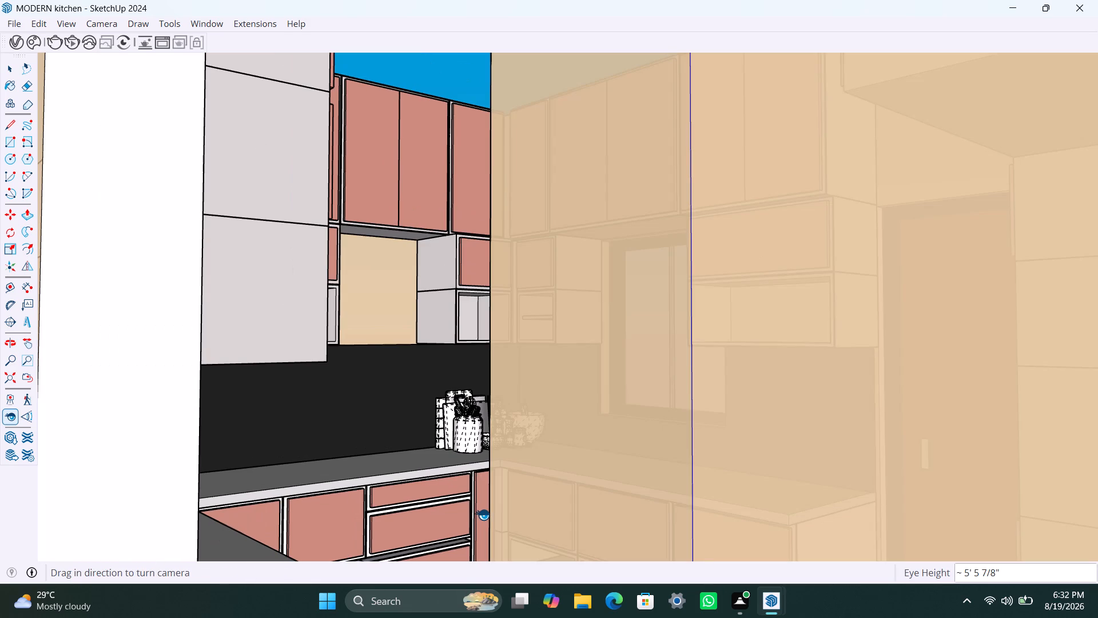
pyautogui.scroll(1, 442, 510)
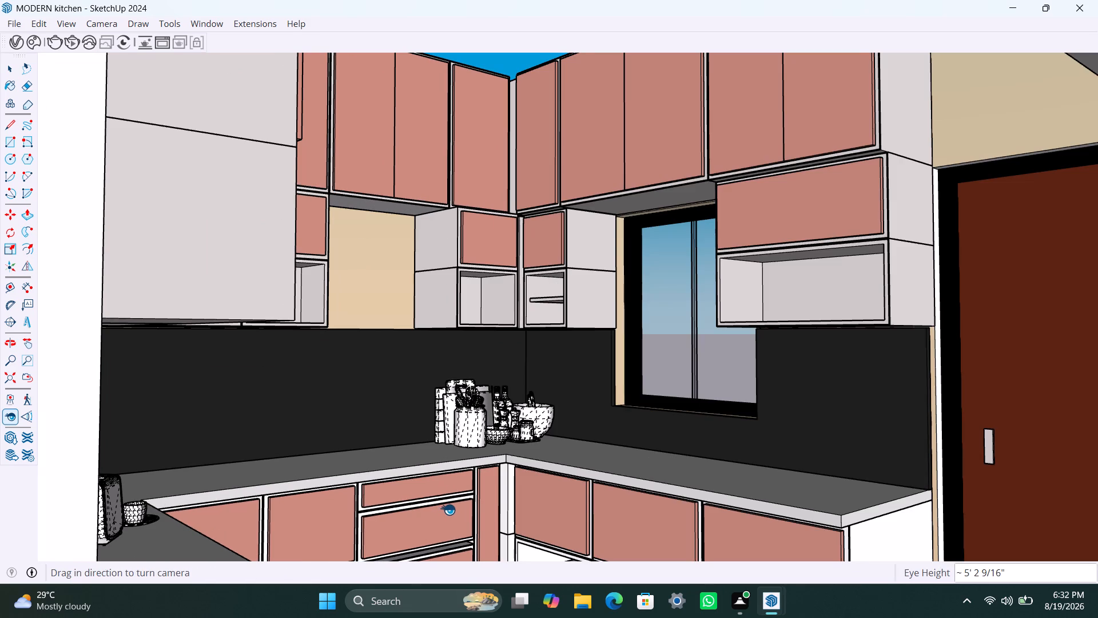
pyautogui.keyDown('shift'); pyautogui.moveTo(435, 498); pyautogui.dragTo(417, 397, button='middle'); pyautogui.keyUp('shift')
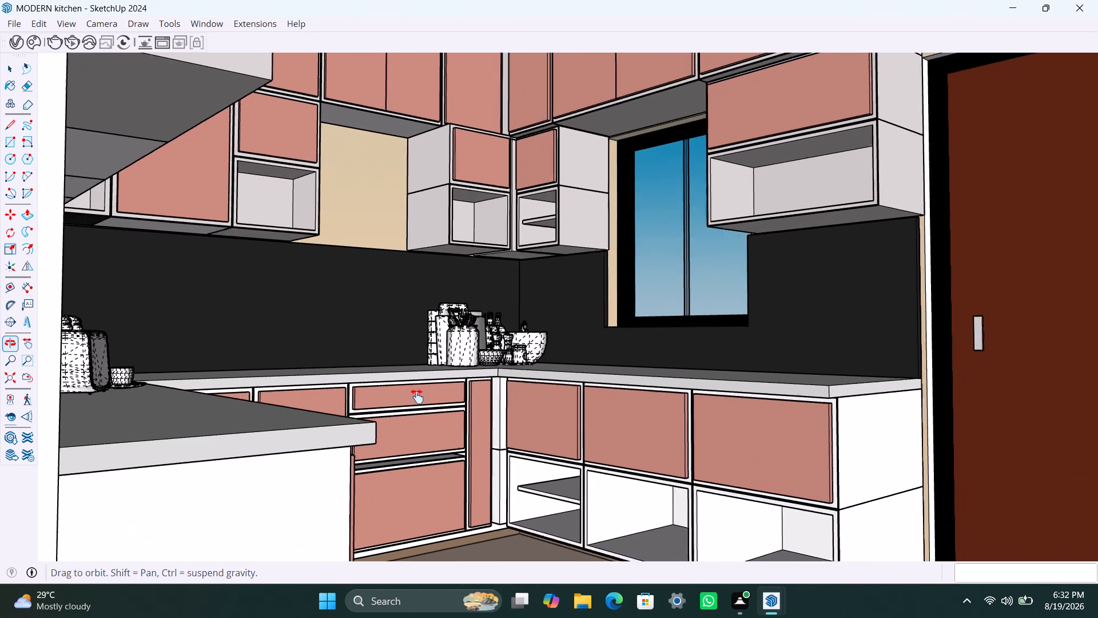
pyautogui.keyDown('shift'); pyautogui.moveTo(417, 397); pyautogui.dragTo(424, 418, button='middle'); pyautogui.keyUp('shift')
pyautogui.scroll(-1, 490, 457)
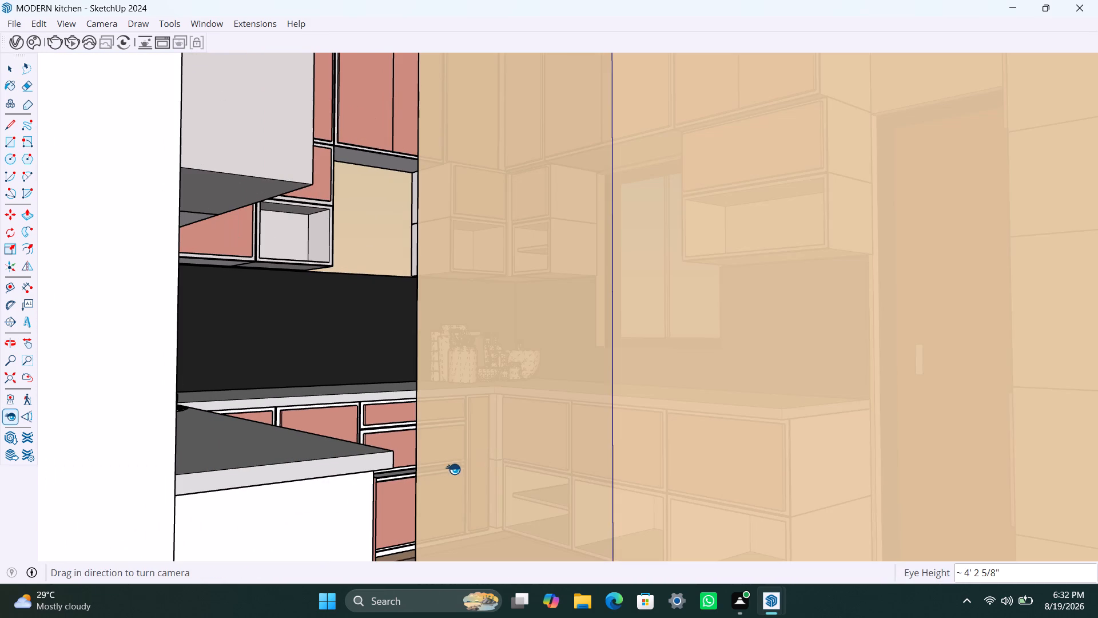
pyautogui.scroll(-1, 430, 469)
pyautogui.moveTo(404, 482); pyautogui.dragTo(490, 411, button='middle')
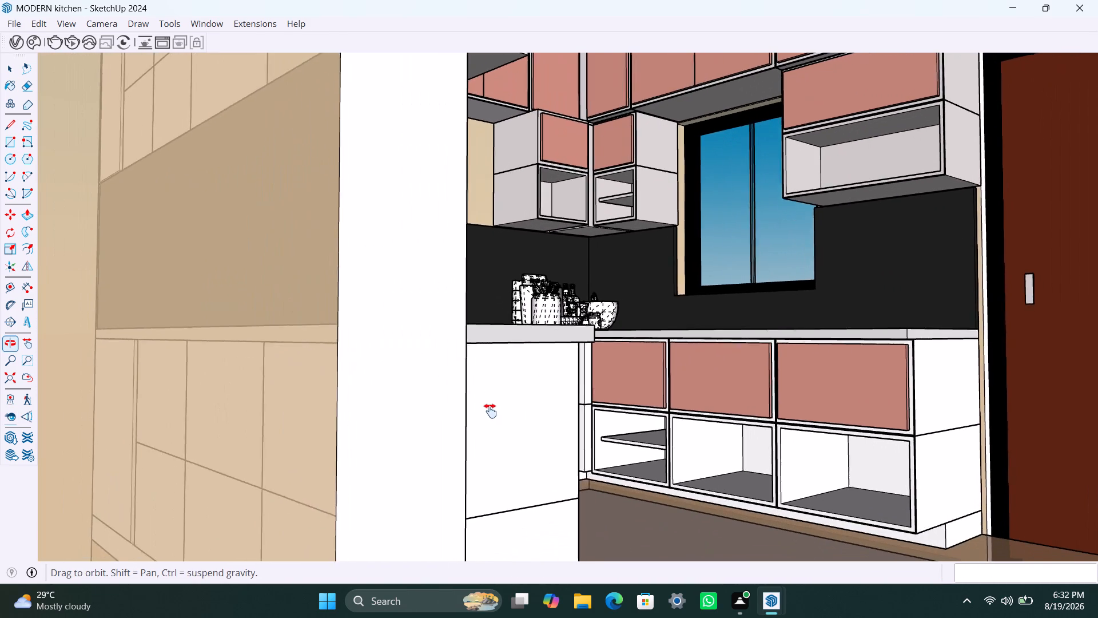
pyautogui.moveTo(490, 411); pyautogui.dragTo(482, 394, button='middle')
# Reposition the camera outside the doorway, looking straight through the opening toward the brown door and tall white cabinets.
pyautogui.scroll(-14, 492, 425)
pyautogui.moveTo(486, 466); pyautogui.dragTo(539, 469, button='middle')
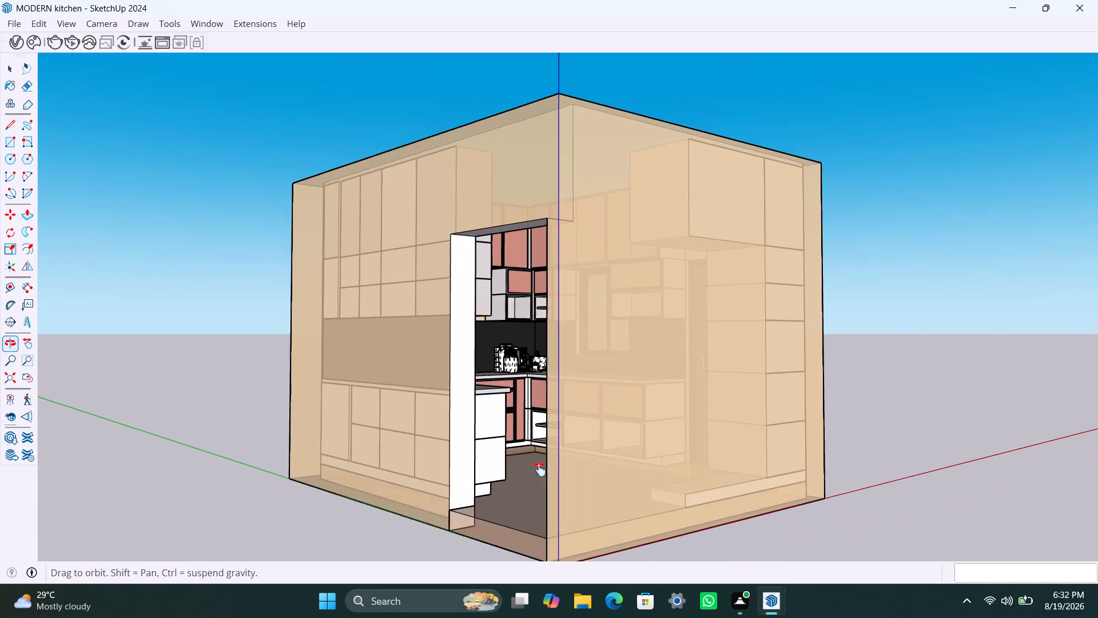
pyautogui.moveTo(539, 469); pyautogui.dragTo(586, 433, button='middle')
pyautogui.scroll(2, 580, 494)
pyautogui.moveTo(598, 508); pyautogui.dragTo(762, 532, button='middle')
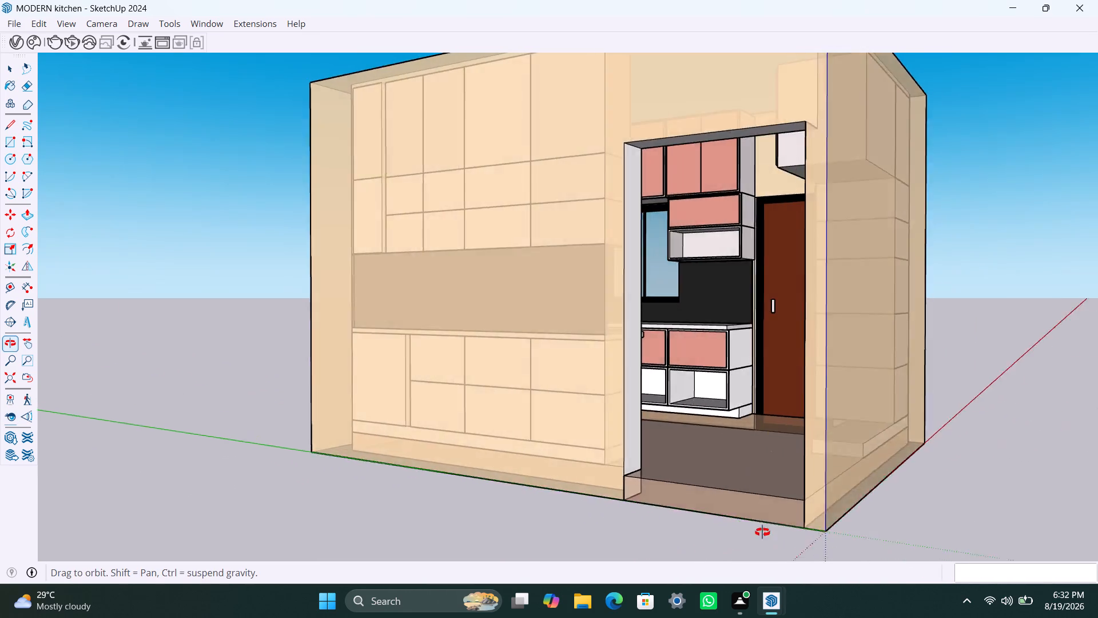
pyautogui.moveTo(762, 532); pyautogui.dragTo(779, 536, button='middle')
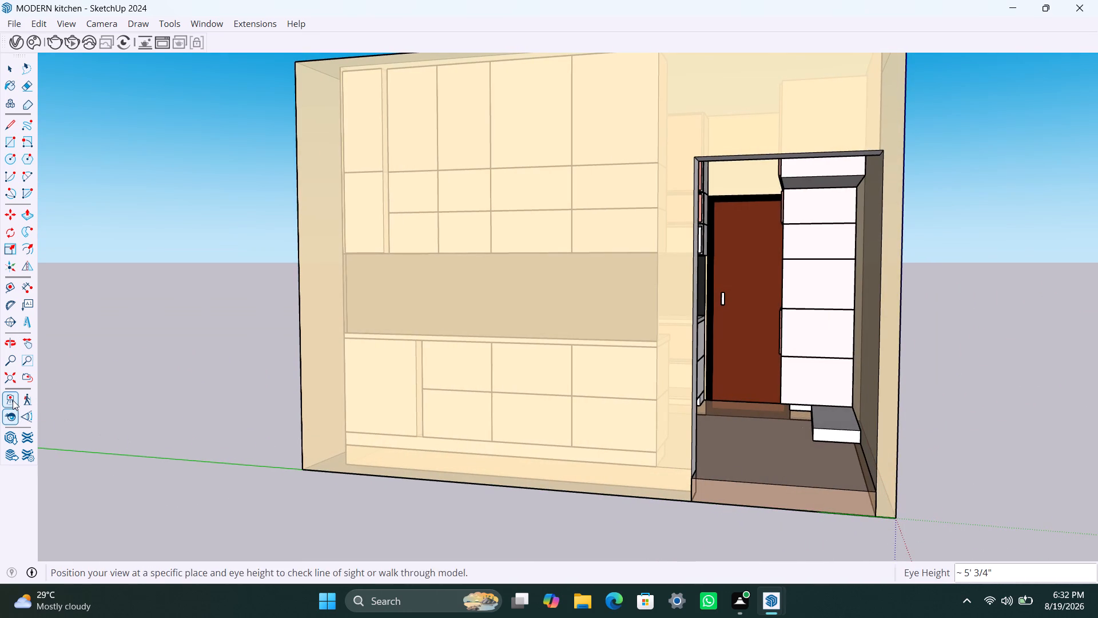
pyautogui.click(13, 400)
pyautogui.click(800, 432)
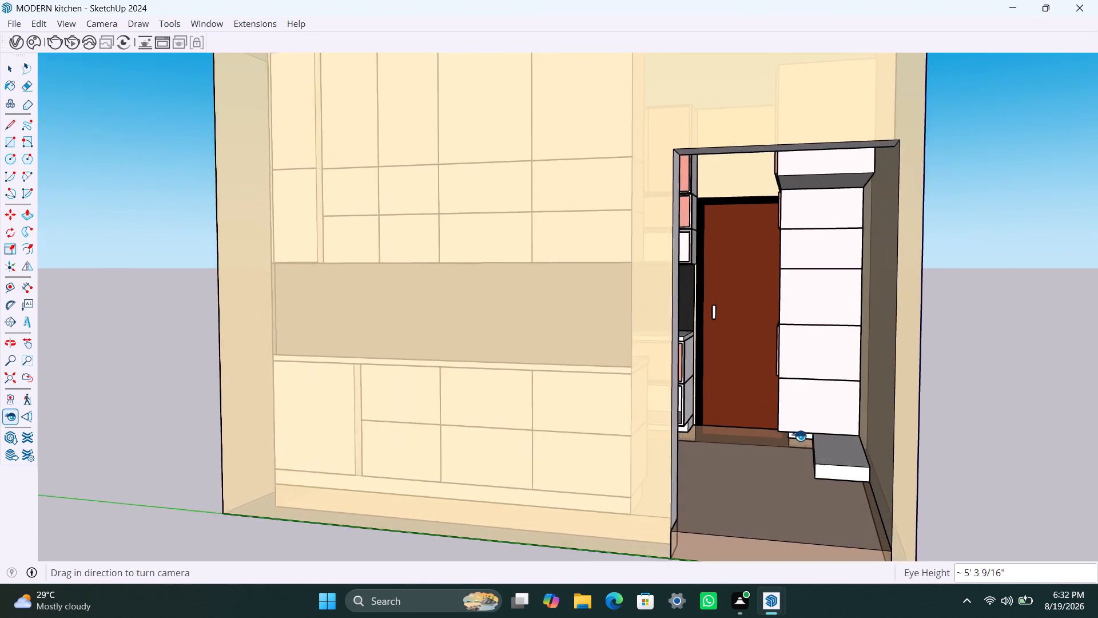
# Position the camera on the floor just inside the open doorway with a 5' 6" height offset, facing the window.
pyautogui.scroll(-4, 747, 496)
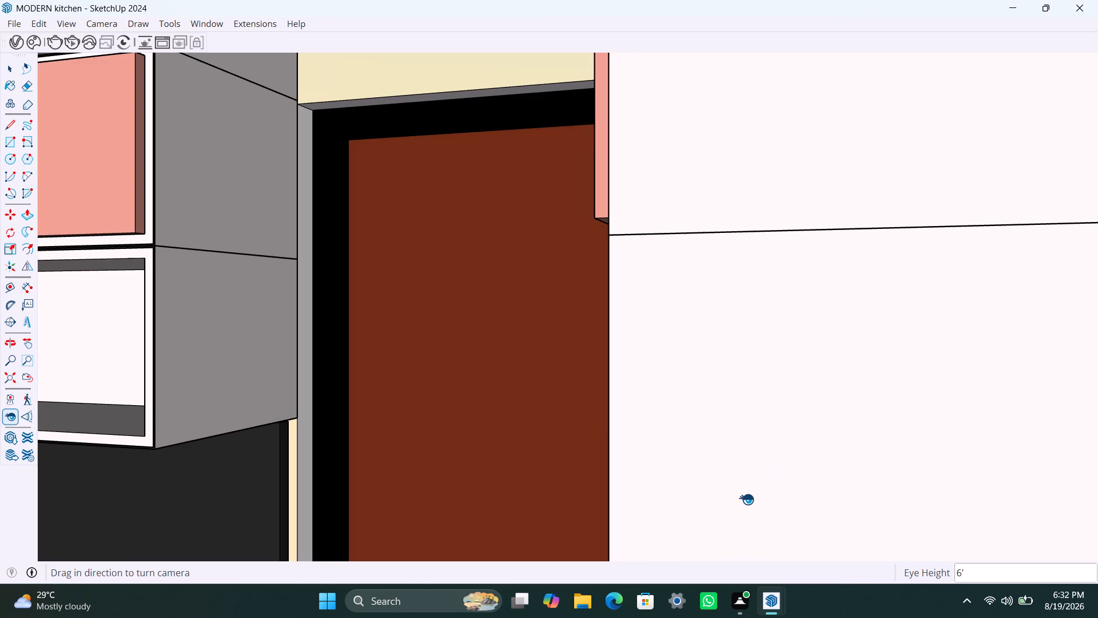
pyautogui.scroll(-18, 746, 501)
pyautogui.scroll(-12, 742, 521)
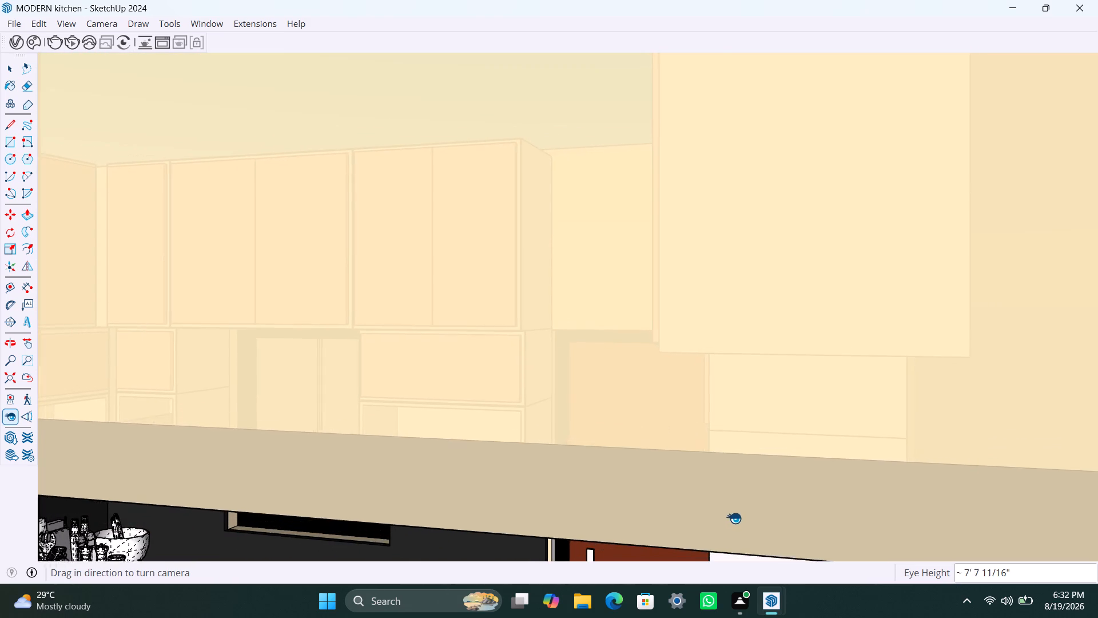
pyautogui.scroll(-20, 734, 518)
pyautogui.scroll(-19, 734, 518)
pyautogui.moveTo(720, 531); pyautogui.dragTo(695, 296, button='middle')
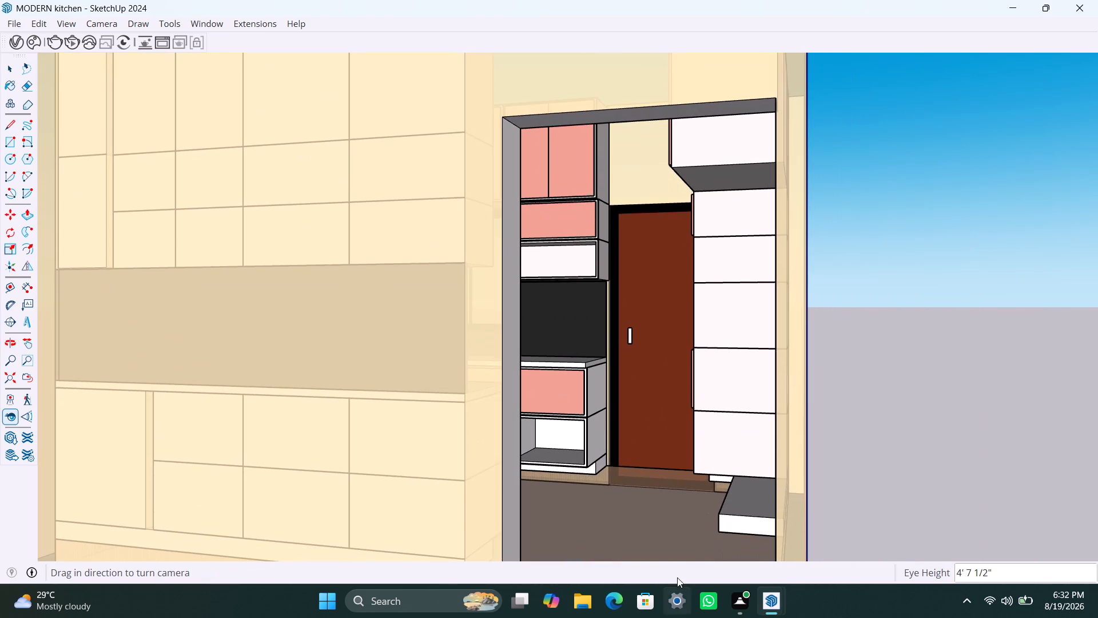
pyautogui.scroll(-4, 677, 577)
pyautogui.moveTo(652, 562); pyautogui.dragTo(639, 484, button='middle')
pyautogui.scroll(-10, 633, 501)
pyautogui.keyDown('shift'); pyautogui.moveTo(635, 516); pyautogui.dragTo(600, 451, button='middle'); pyautogui.keyUp('shift')
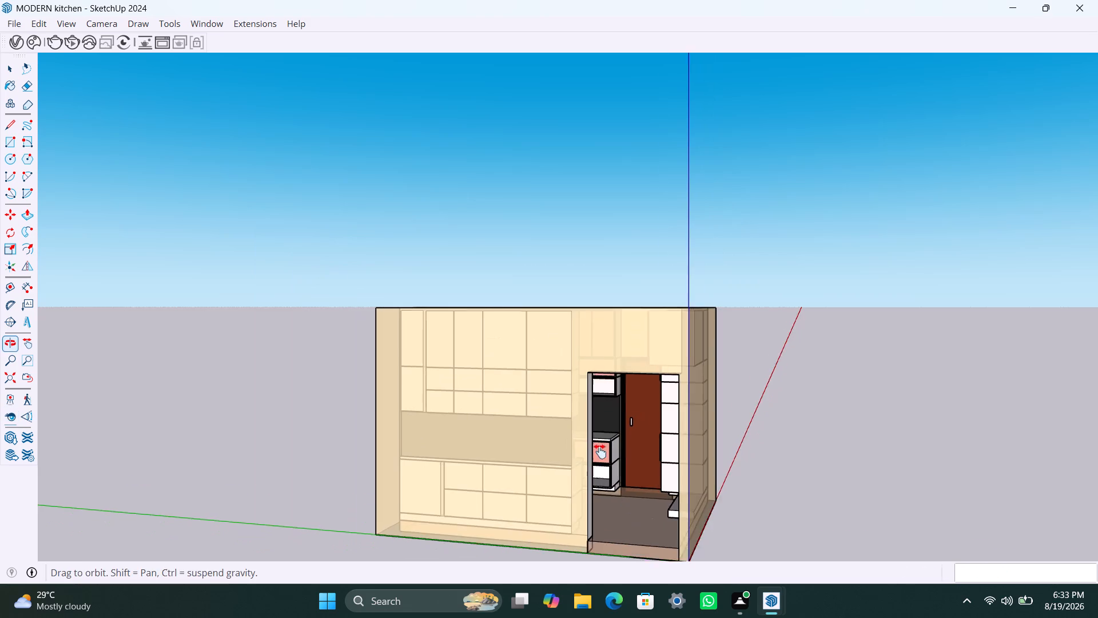
pyautogui.keyDown('shift'); pyautogui.moveTo(600, 451); pyautogui.dragTo(590, 412, button='middle'); pyautogui.keyUp('shift')
pyautogui.scroll(5, 594, 419)
pyautogui.moveTo(593, 423); pyautogui.dragTo(616, 426, button='middle')
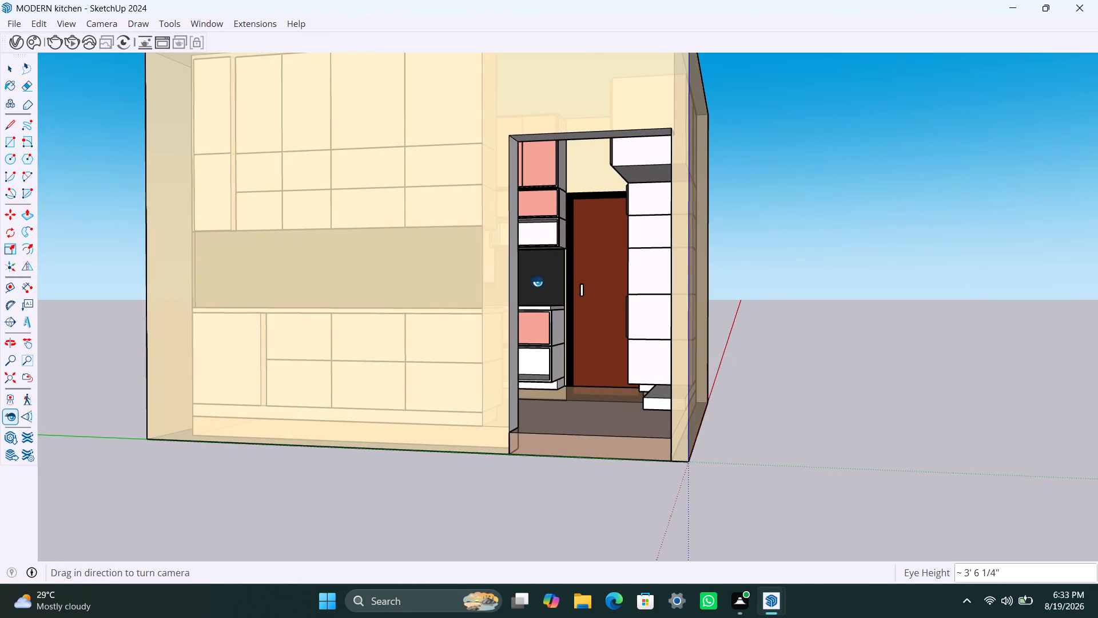
pyautogui.click(657, 432)
pyautogui.moveTo(562, 386); pyautogui.dragTo(545, 385, button='middle')
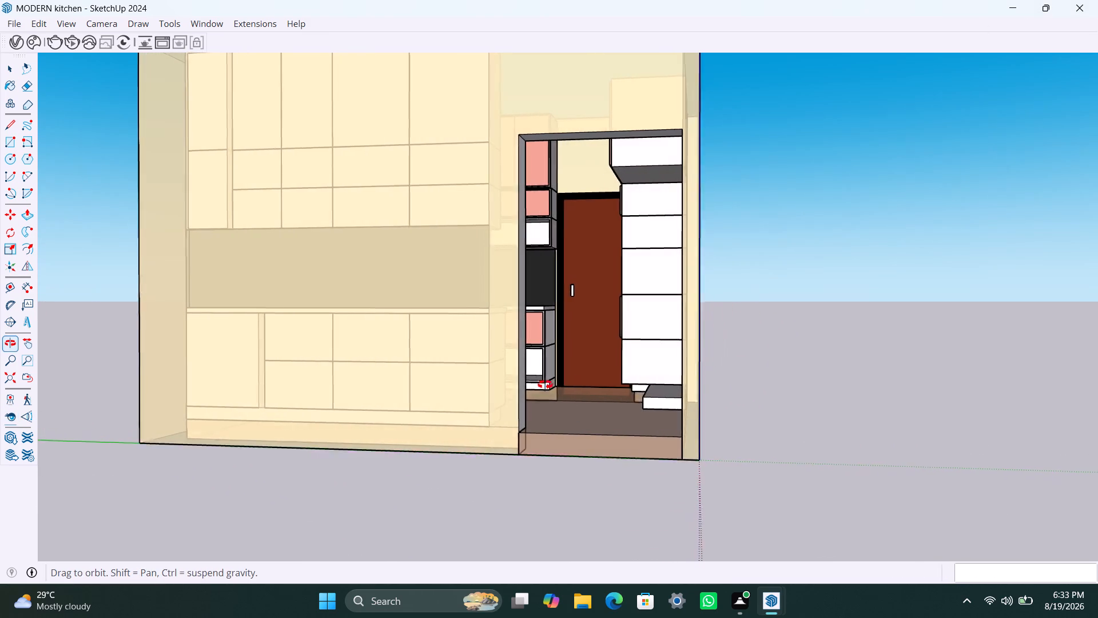
pyautogui.moveTo(545, 385); pyautogui.dragTo(419, 421, button='middle')
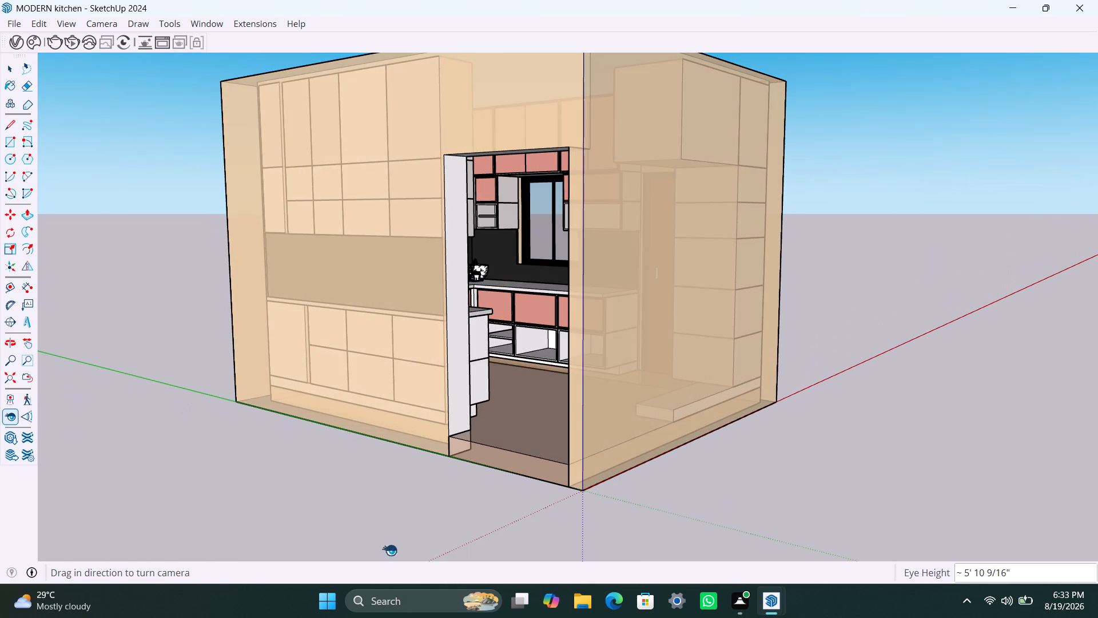
pyautogui.click(14, 401)
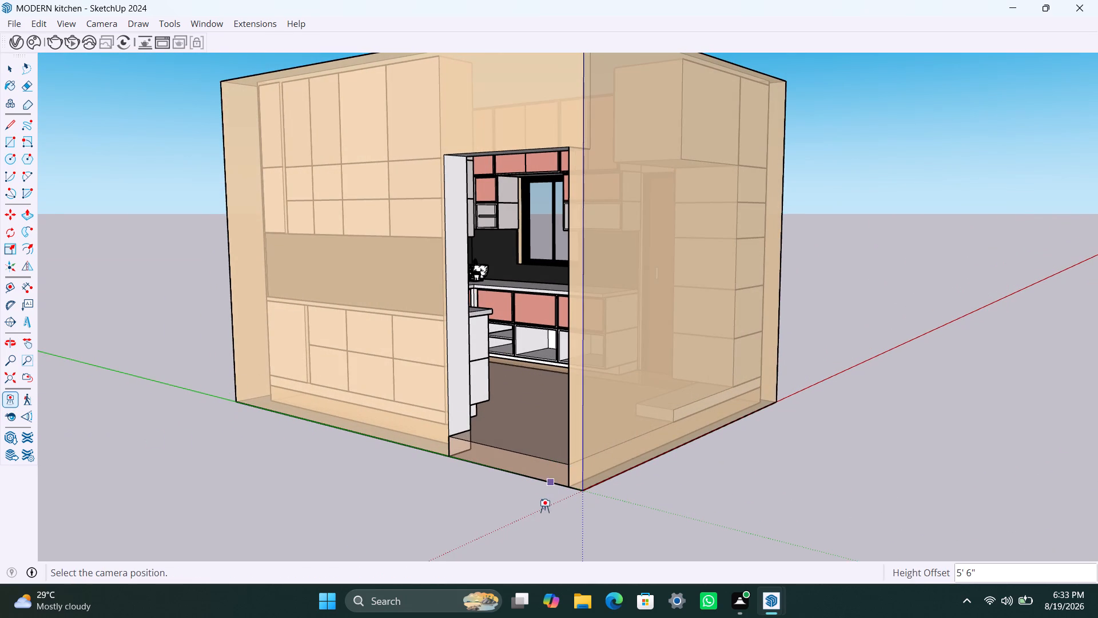
pyautogui.click(542, 391)
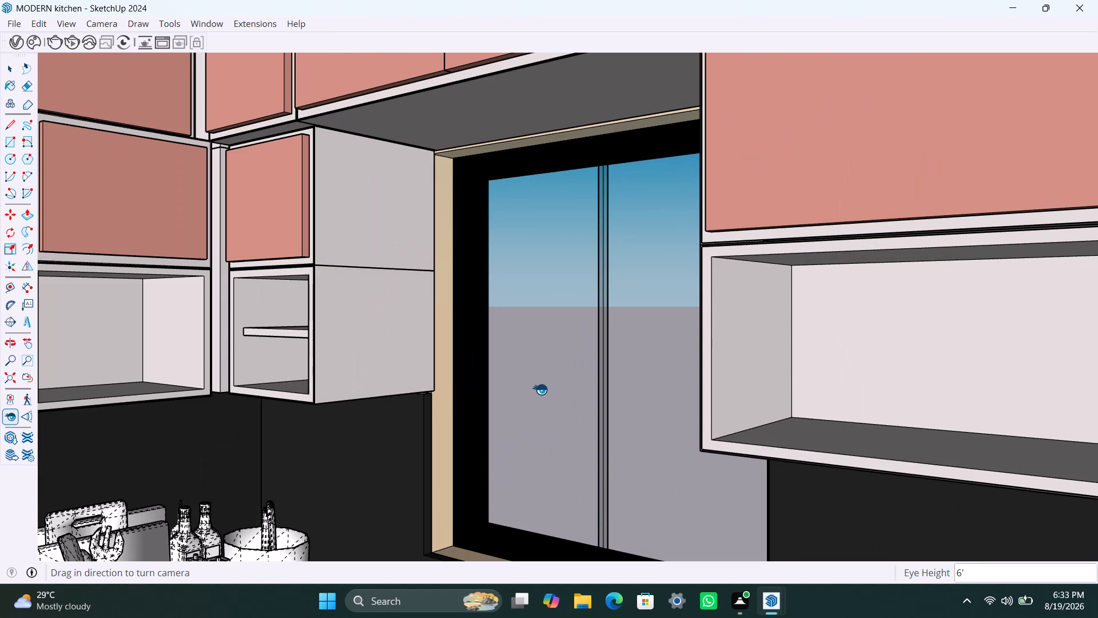
# Frame the kitchen corner with the counter props, window, base units and brown door at an eye height of about 4' 5".
pyautogui.moveTo(539, 389); pyautogui.dragTo(528, 382, button='middle')
pyautogui.scroll(-1, 528, 382)
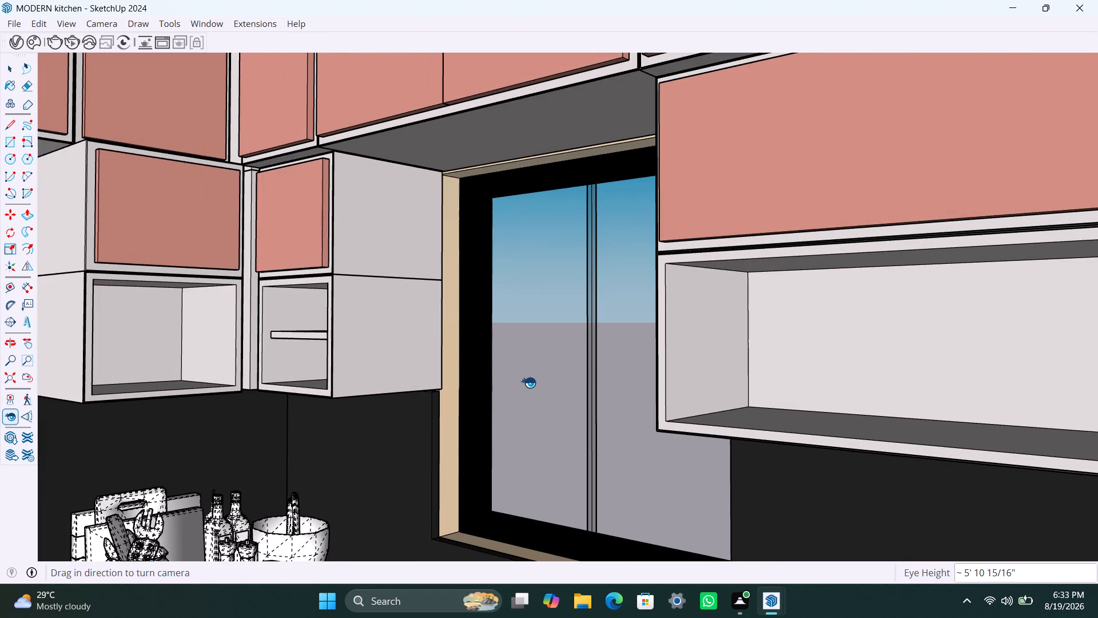
pyautogui.scroll(-4, 528, 382)
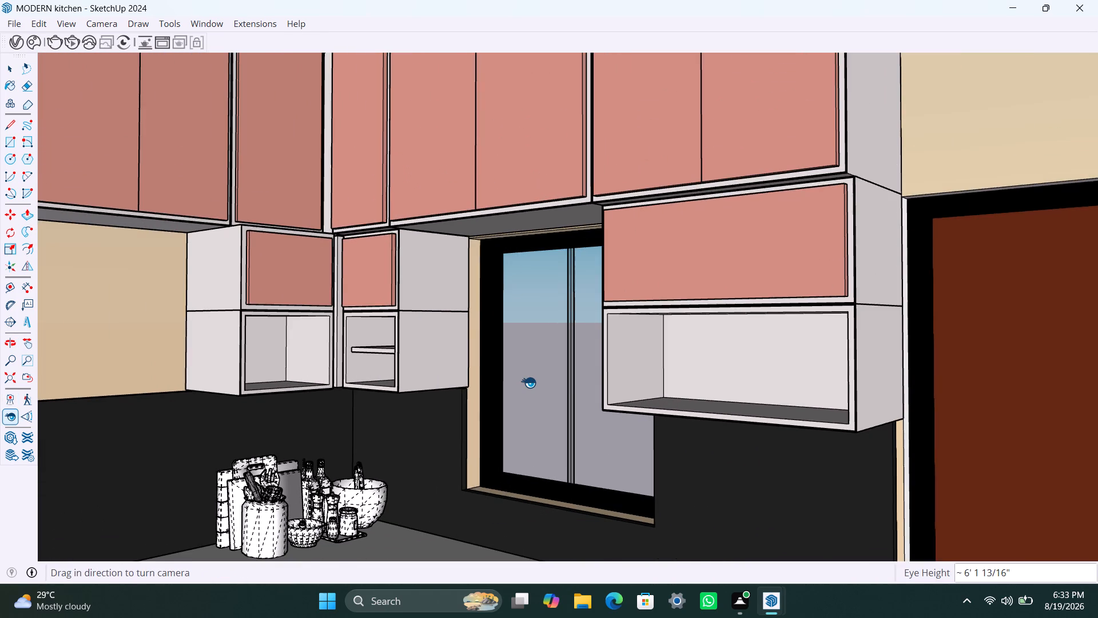
pyautogui.scroll(-2, 528, 382)
pyautogui.moveTo(527, 382); pyautogui.dragTo(504, 381, button='middle')
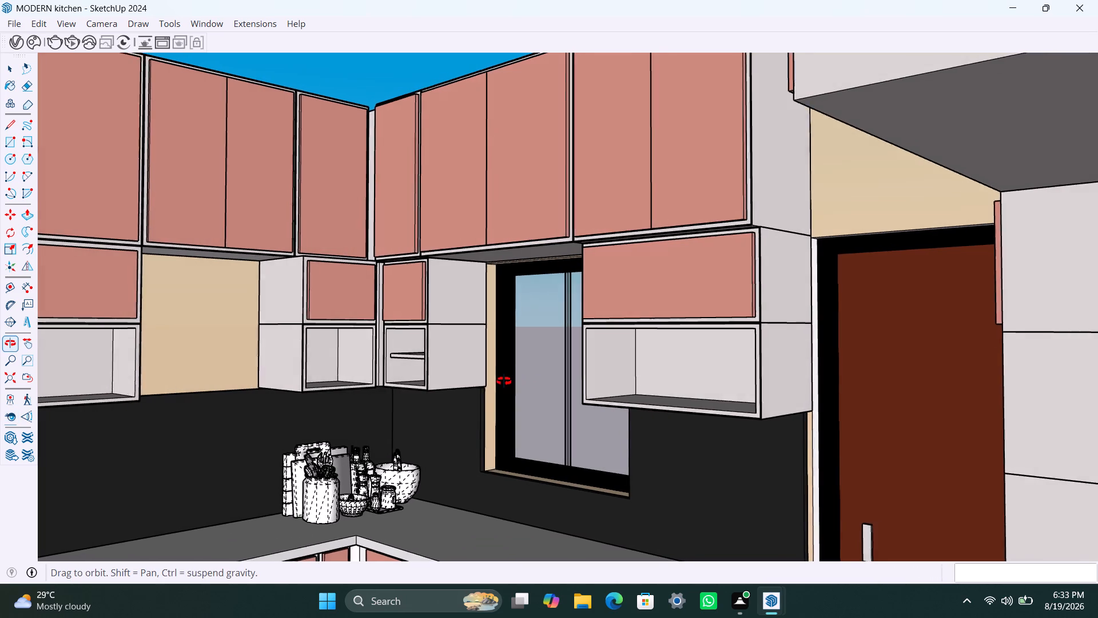
pyautogui.moveTo(504, 381); pyautogui.dragTo(497, 378, button='middle')
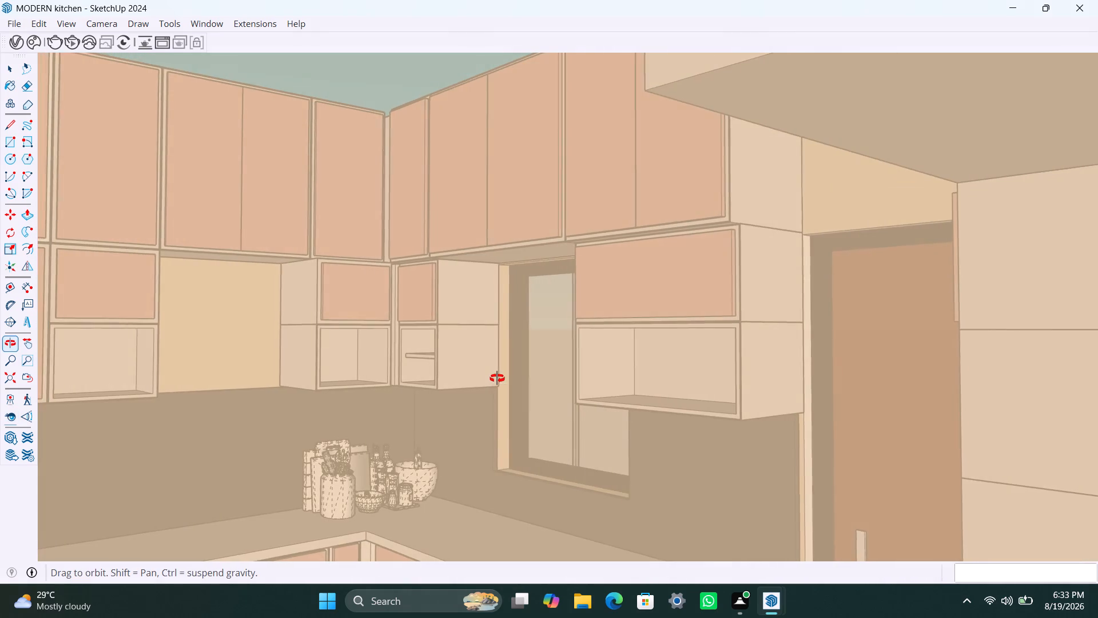
pyautogui.moveTo(497, 378); pyautogui.dragTo(536, 389, button='middle')
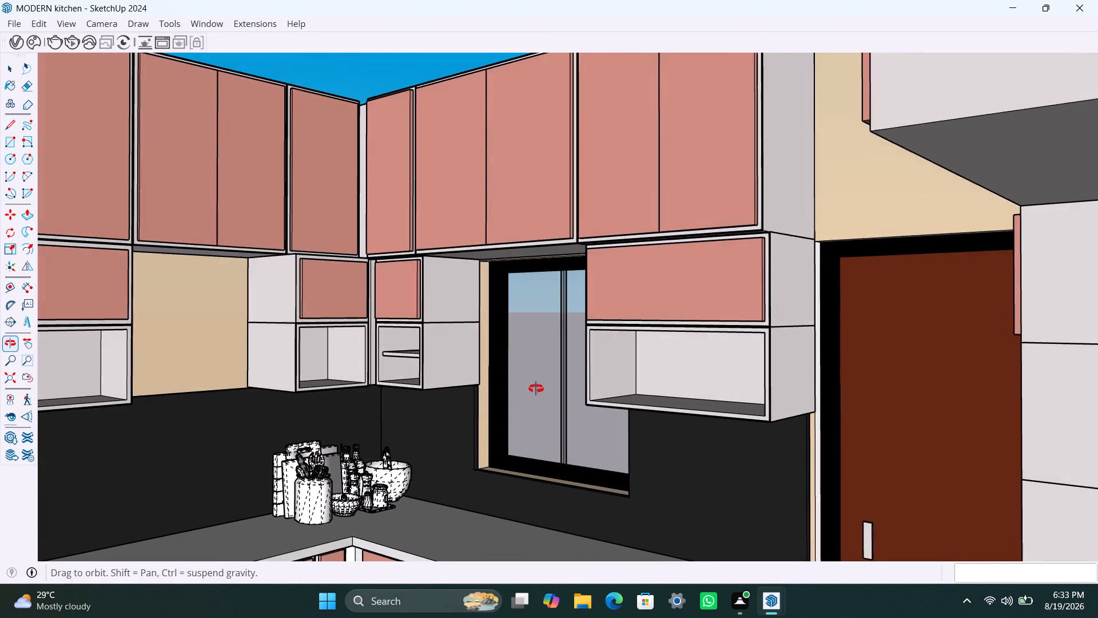
pyautogui.moveTo(536, 389); pyautogui.dragTo(554, 399, button='middle')
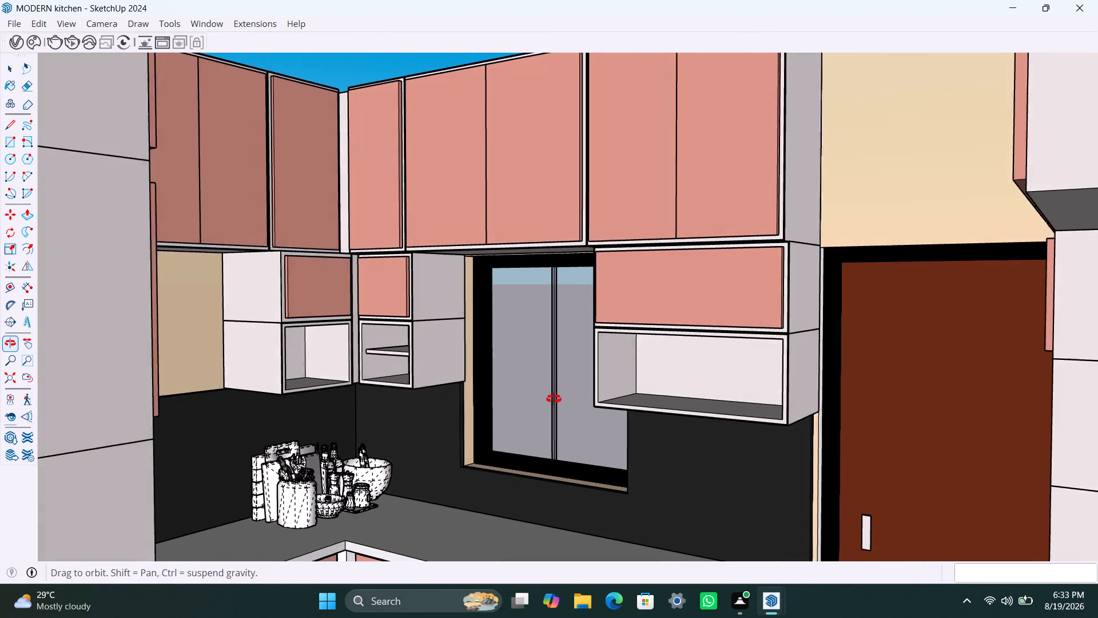
pyautogui.moveTo(554, 399); pyautogui.dragTo(536, 386, button='middle')
pyautogui.scroll(-1, 531, 385)
pyautogui.moveTo(526, 386); pyautogui.dragTo(524, 386, button='middle')
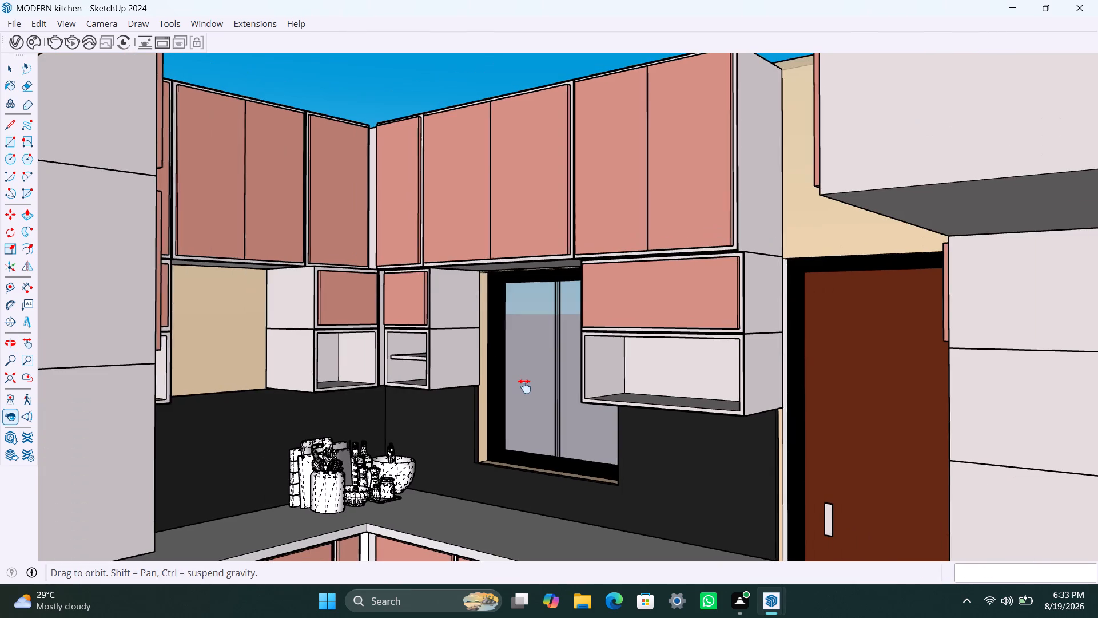
pyautogui.moveTo(524, 386); pyautogui.dragTo(511, 309, button='middle')
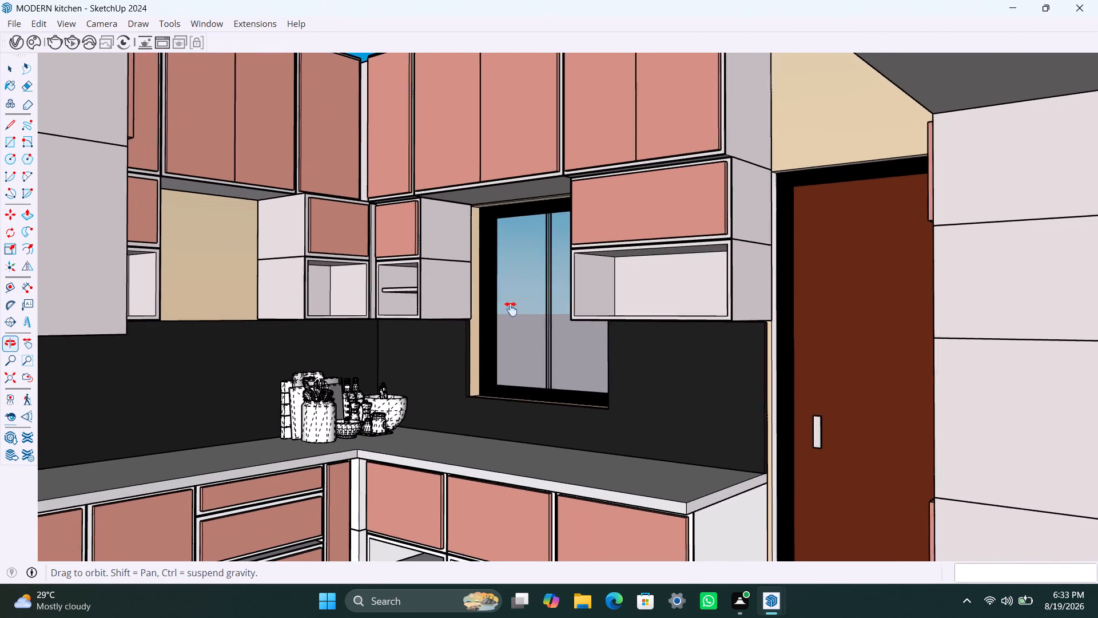
pyautogui.moveTo(511, 309); pyautogui.dragTo(507, 280, button='middle')
pyautogui.moveTo(507, 282); pyautogui.dragTo(508, 242, button='middle')
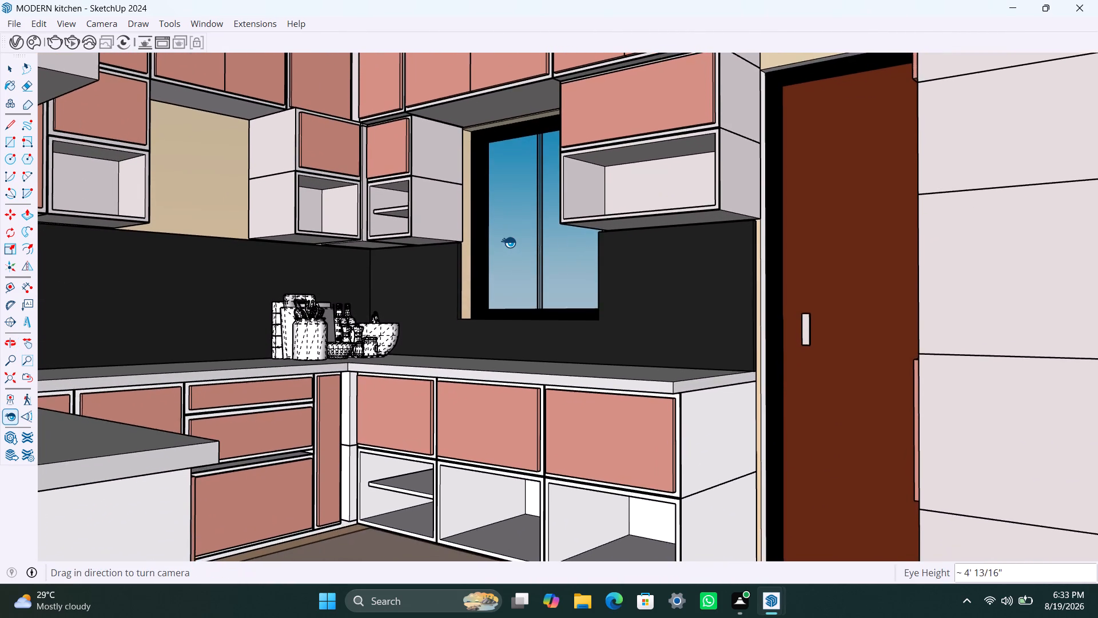
pyautogui.scroll(-1, 508, 242)
pyautogui.middleClick(483, 249)
pyautogui.keyDown('shift'); pyautogui.scroll(1, 483, 249); pyautogui.keyUp('shift')
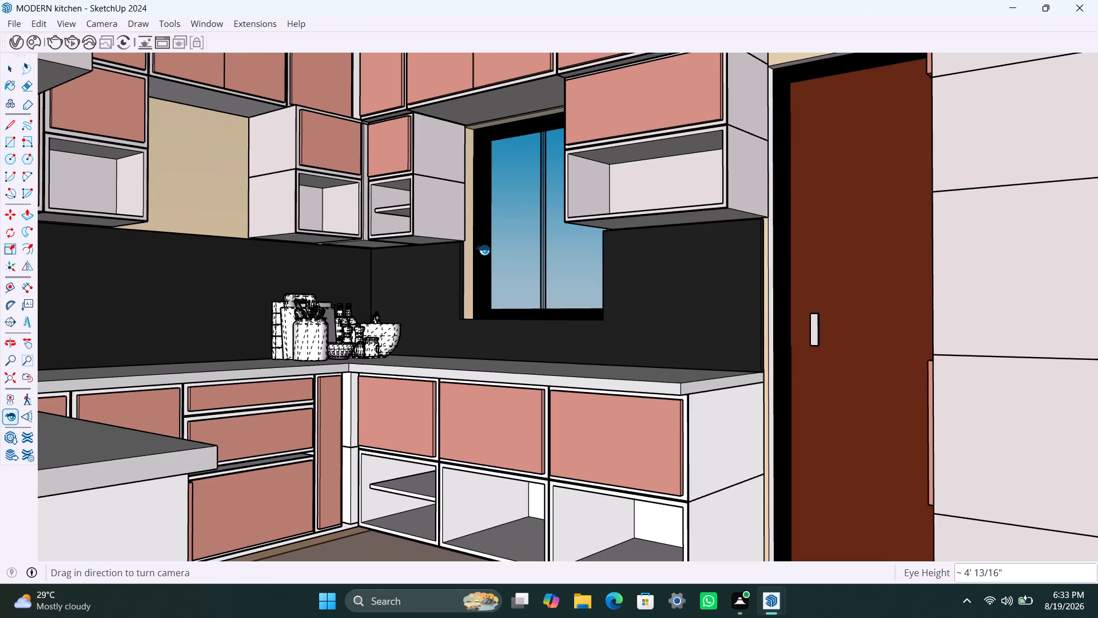
pyautogui.keyDown('shift'); pyautogui.moveTo(499, 264); pyautogui.dragTo(499, 266, button='middle'); pyautogui.keyUp('shift')
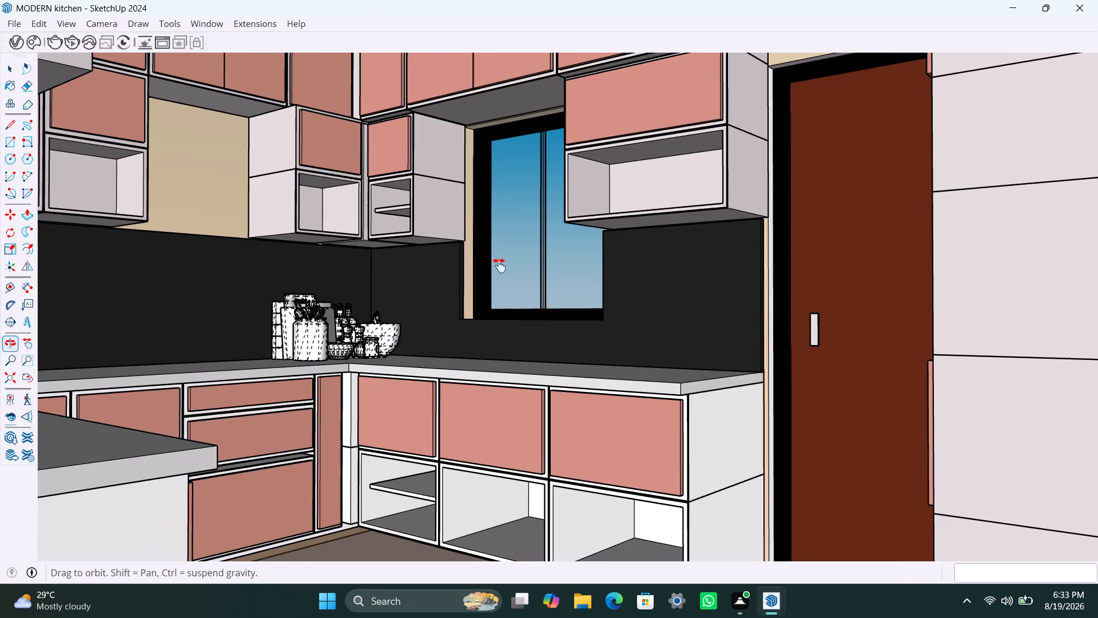
pyautogui.keyDown('shift'); pyautogui.moveTo(499, 266); pyautogui.dragTo(506, 285, button='middle'); pyautogui.keyUp('shift')
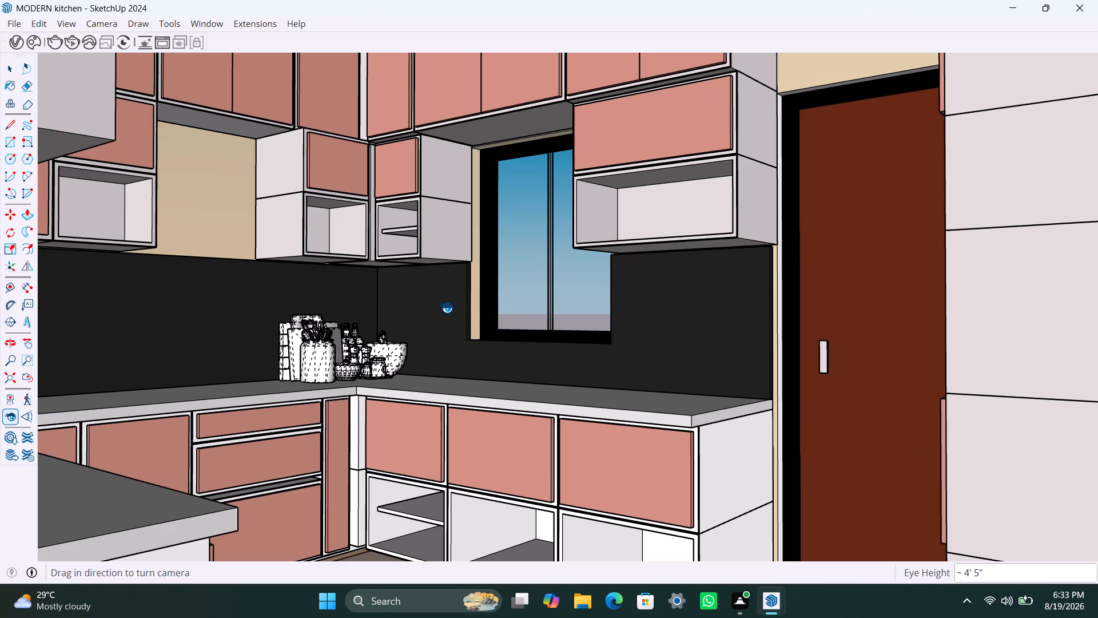
# Run a V-Ray test render of the framed kitchen corner, stop it and put the frame buffer away.
pyautogui.press('space')
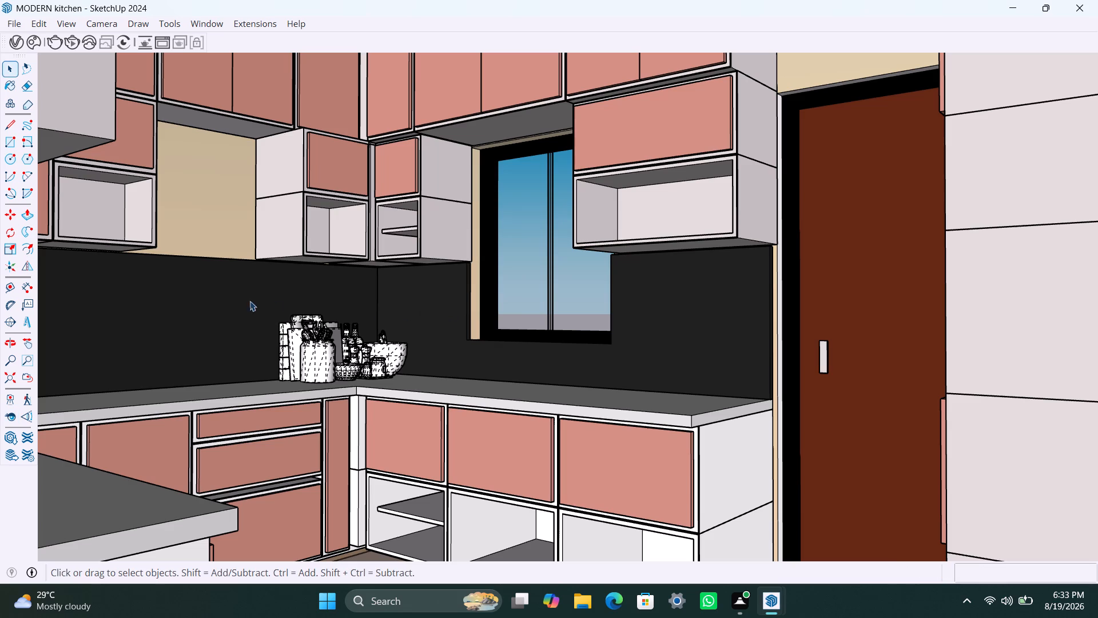
pyautogui.click(77, 42)
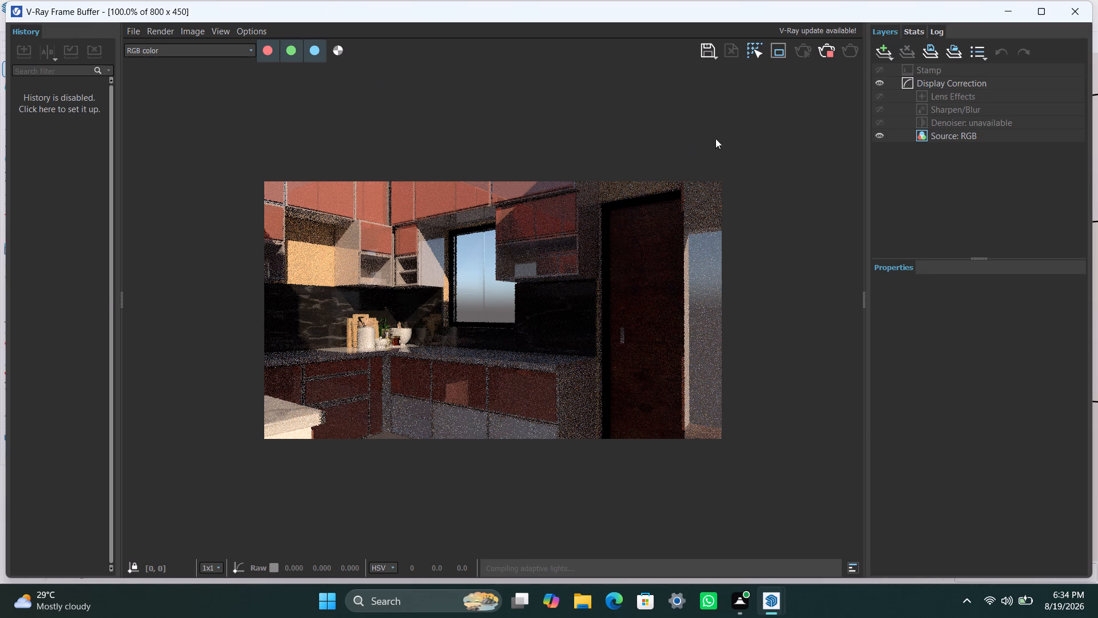
pyautogui.click(824, 54)
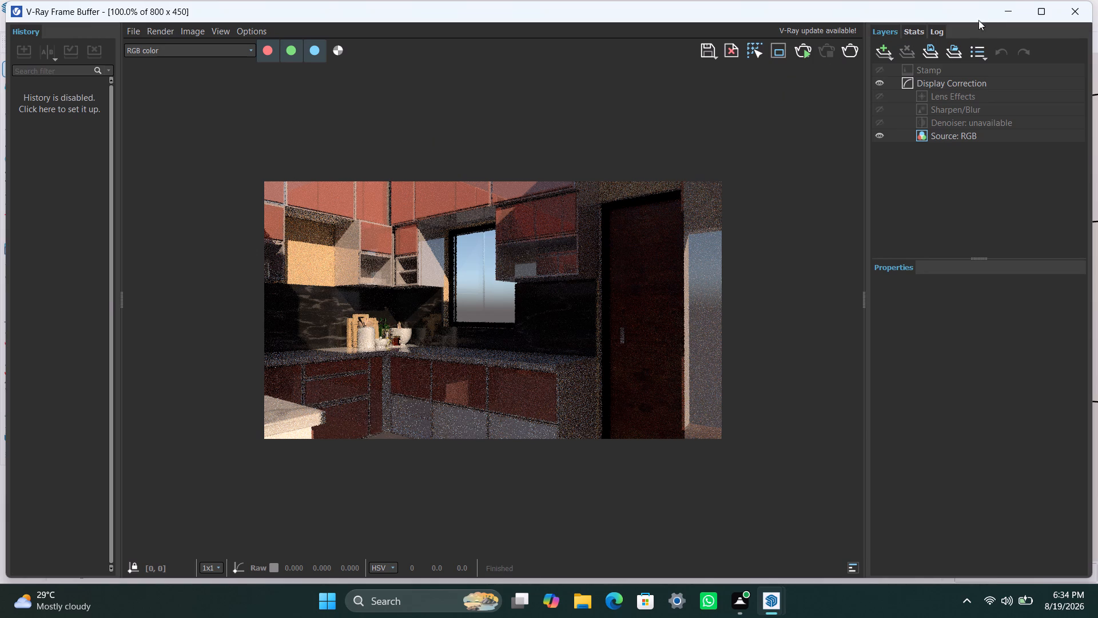
pyautogui.click(1005, 9)
# Widen the open doorway by pushing back the wall's jamb face on the side nearest the base cabinets.
pyautogui.scroll(-8, 495, 197)
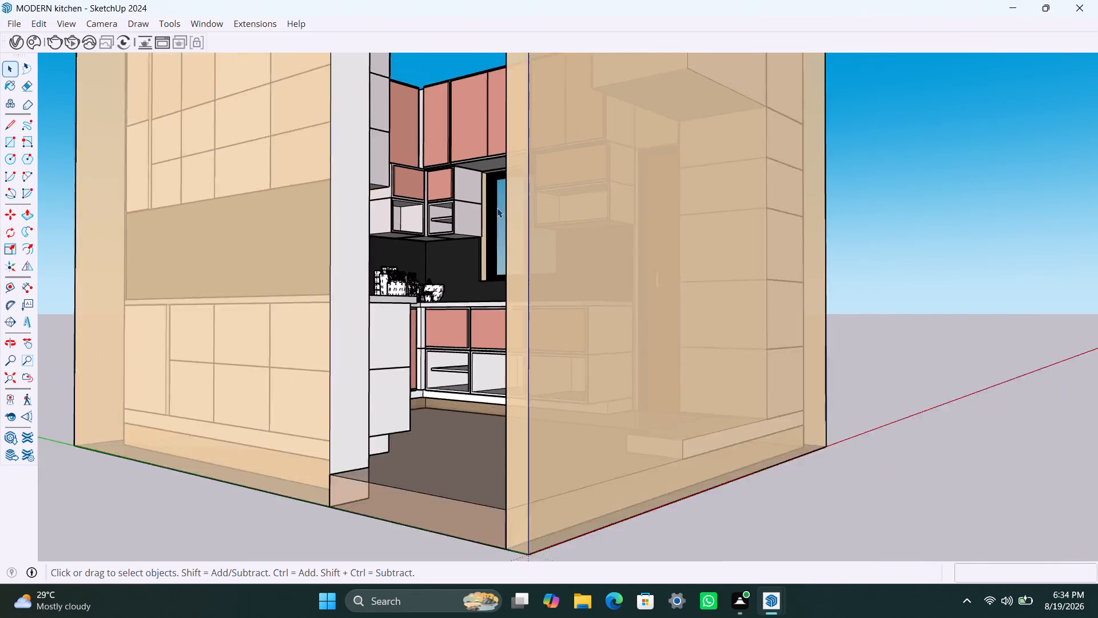
pyautogui.scroll(-3, 512, 199)
pyautogui.moveTo(528, 230); pyautogui.dragTo(604, 363, button='middle')
pyautogui.scroll(1, 604, 363)
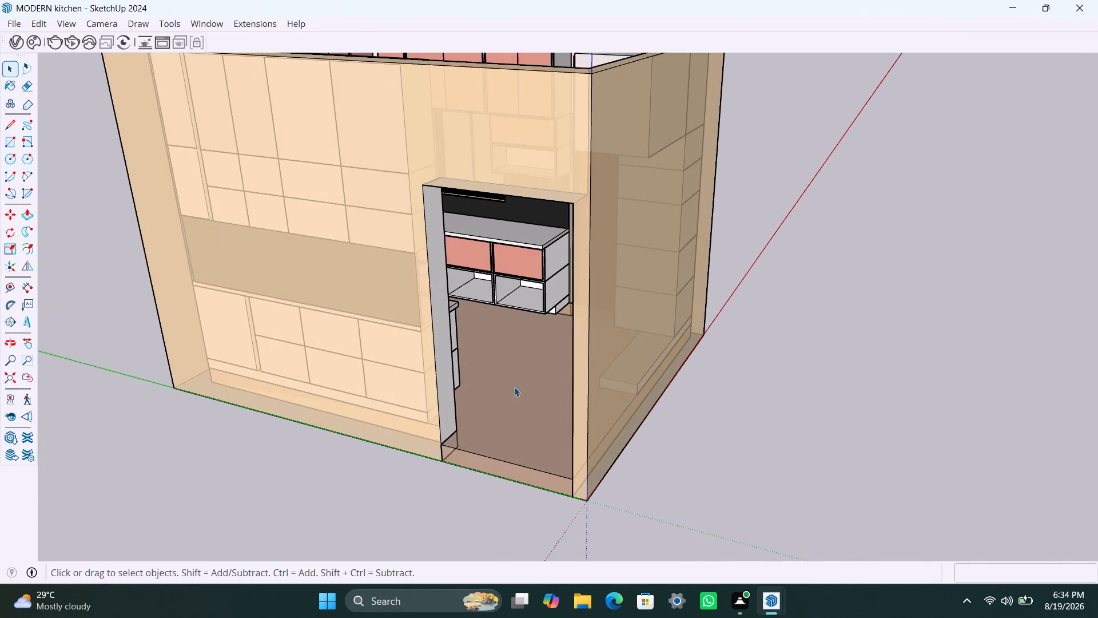
pyautogui.scroll(3, 506, 383)
pyautogui.moveTo(437, 422); pyautogui.dragTo(408, 421, button='middle')
pyautogui.scroll(1, 408, 421)
pyautogui.tripleClick(410, 417)
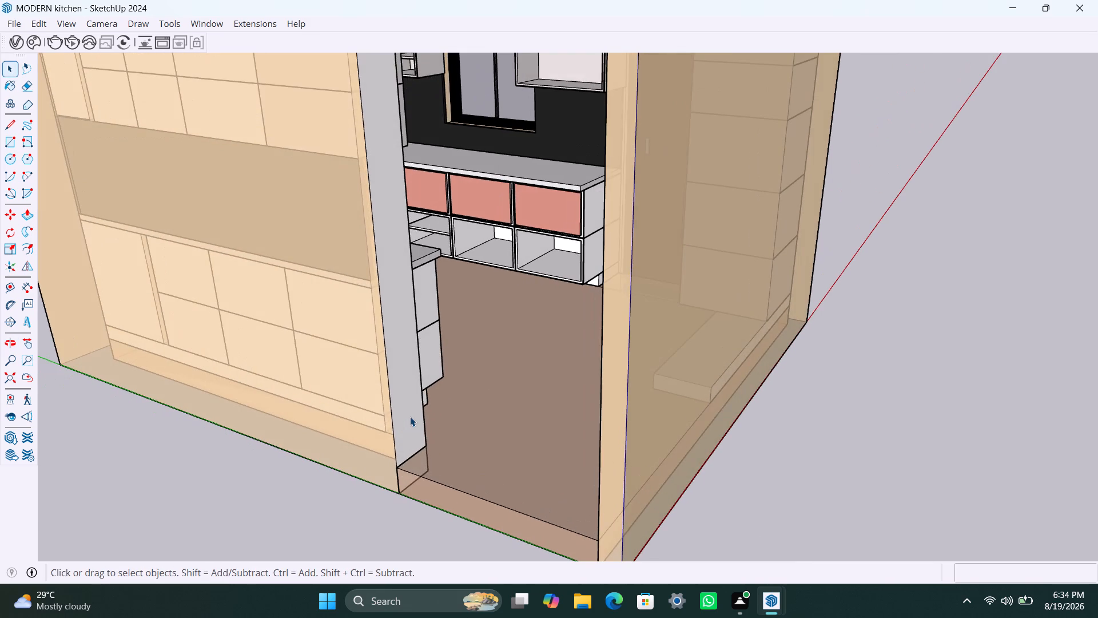
pyautogui.tripleClick(410, 417)
pyautogui.click(410, 417)
pyautogui.click(410, 417)
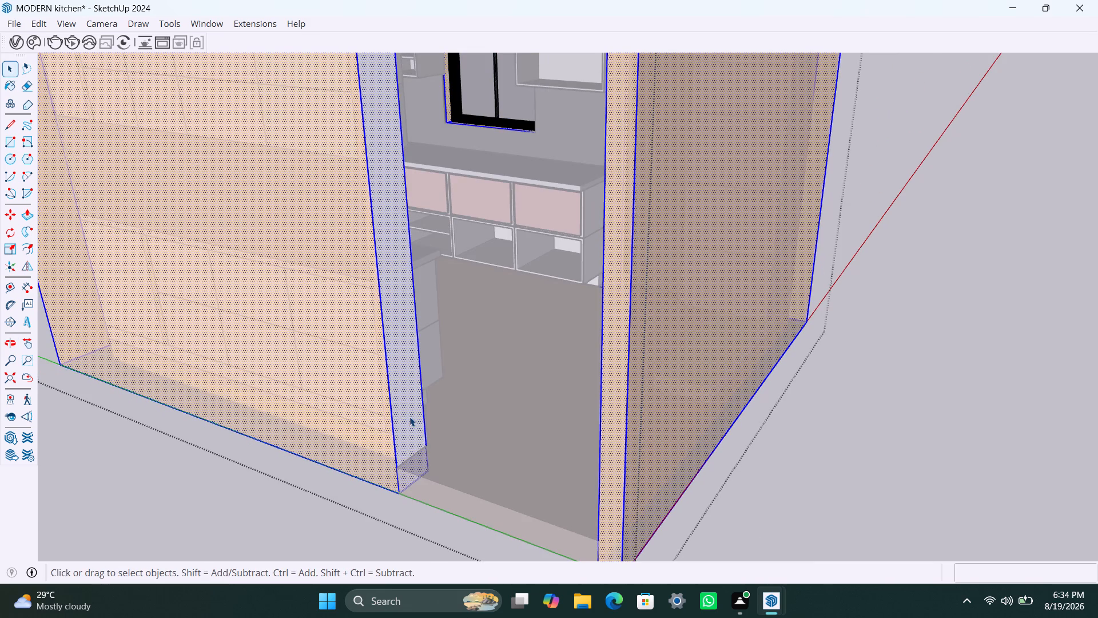
pyautogui.doubleClick(407, 414)
pyautogui.click(405, 413)
pyautogui.click(405, 413)
pyautogui.press('p')
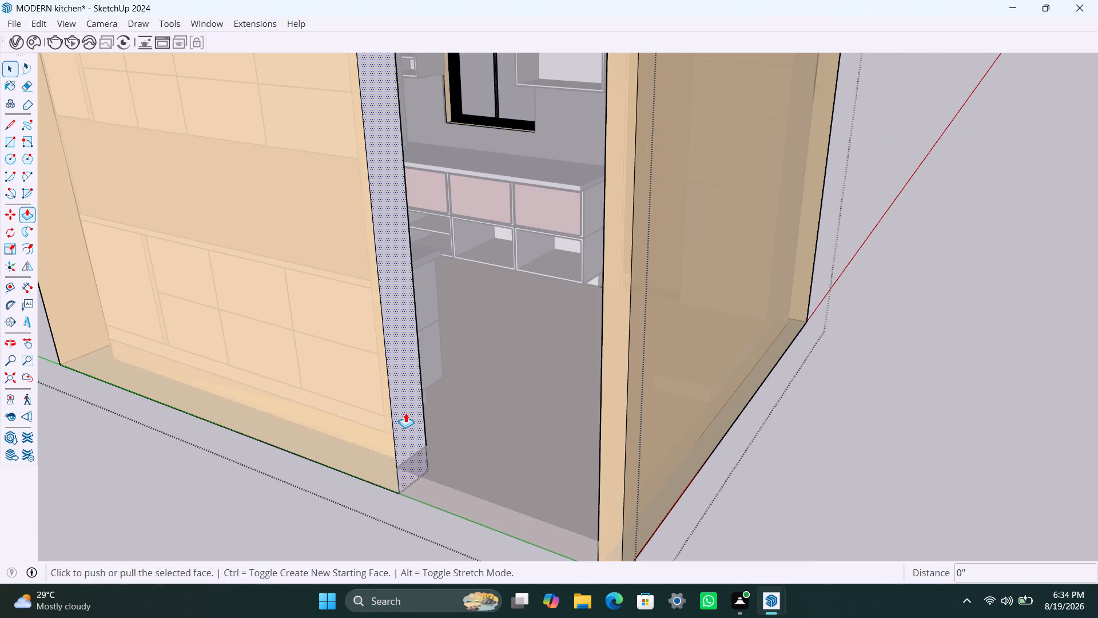
pyautogui.click(405, 413)
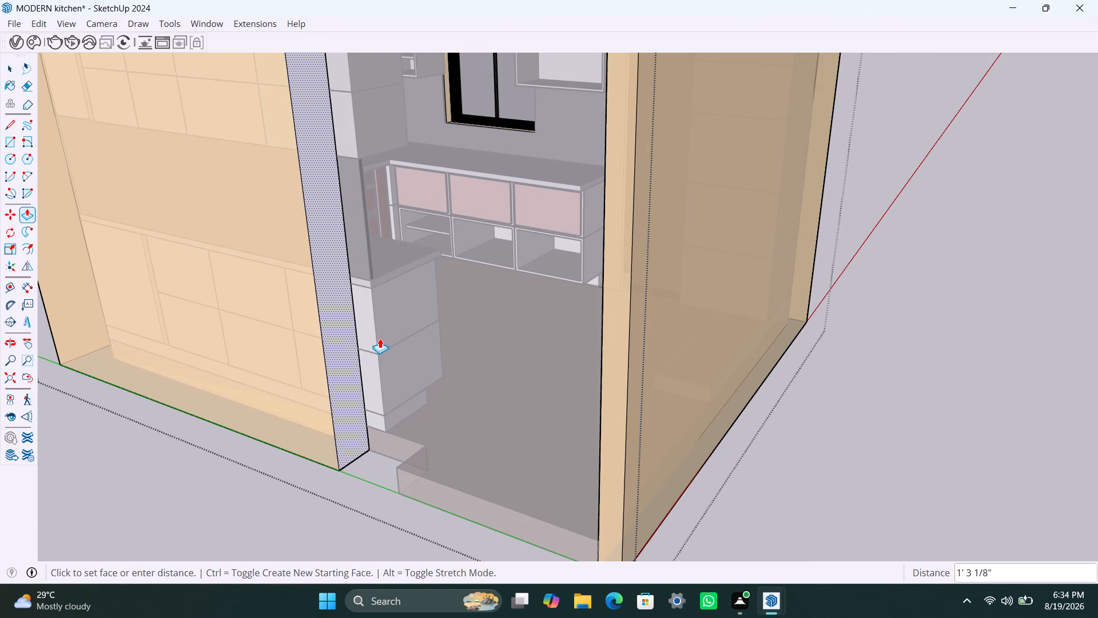
pyautogui.click(383, 336)
pyautogui.press('space')
pyautogui.click(478, 394)
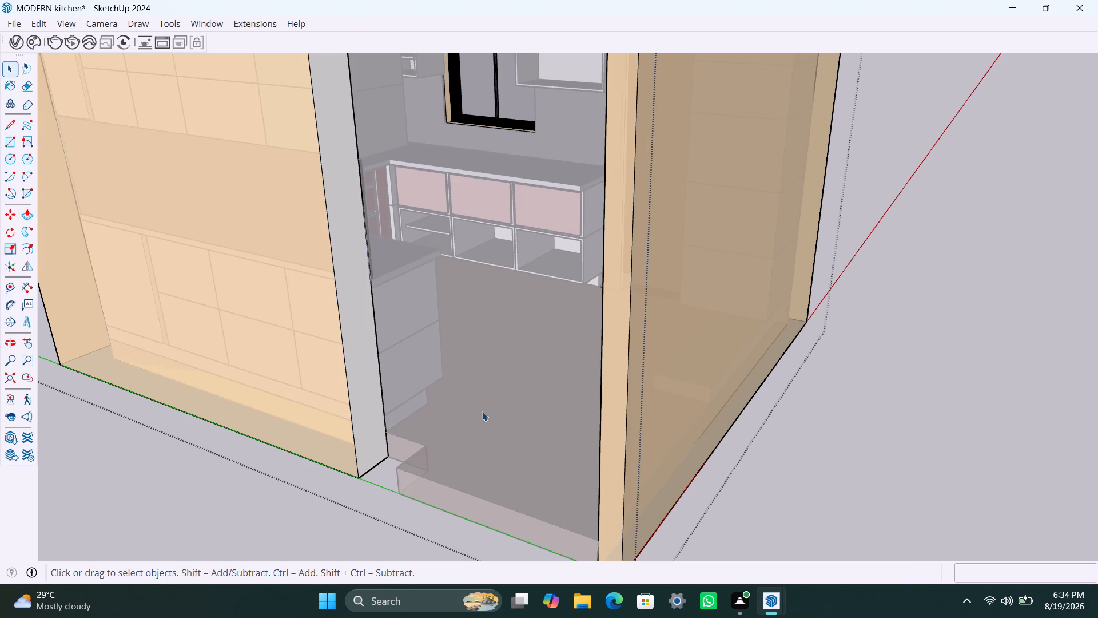
pyautogui.click(876, 406)
# Open the floor slab and pull its recessed edge face out 9", flush with the threshold of the widened doorway.
pyautogui.scroll(-2, 538, 459)
pyautogui.moveTo(503, 459); pyautogui.dragTo(596, 458, button='middle')
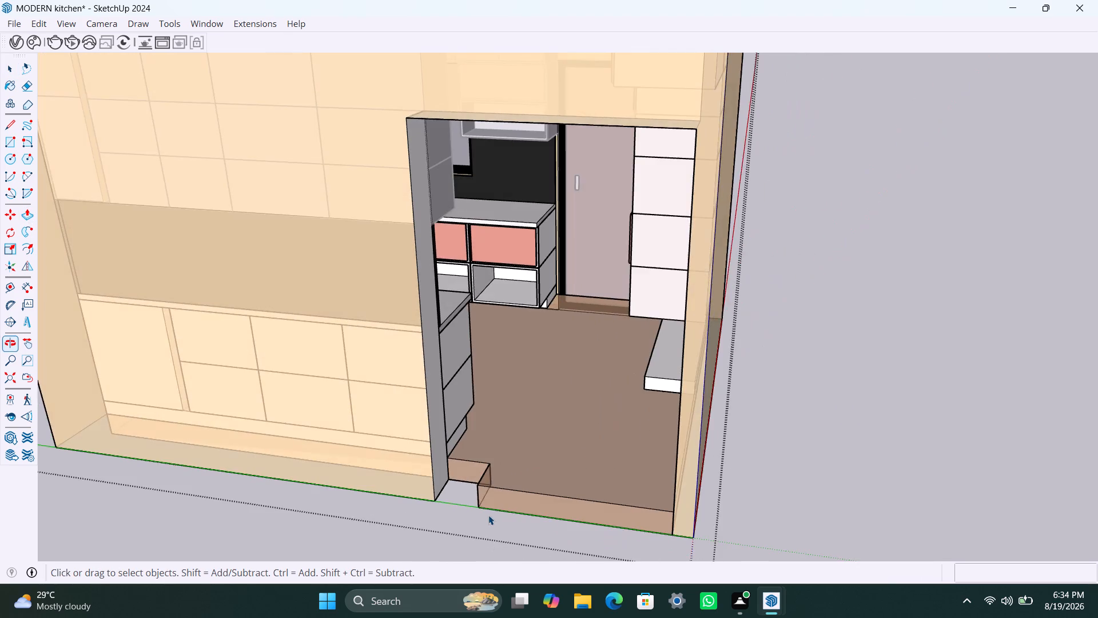
pyautogui.scroll(3, 482, 493)
pyautogui.click(457, 466)
pyautogui.tripleClick(457, 466)
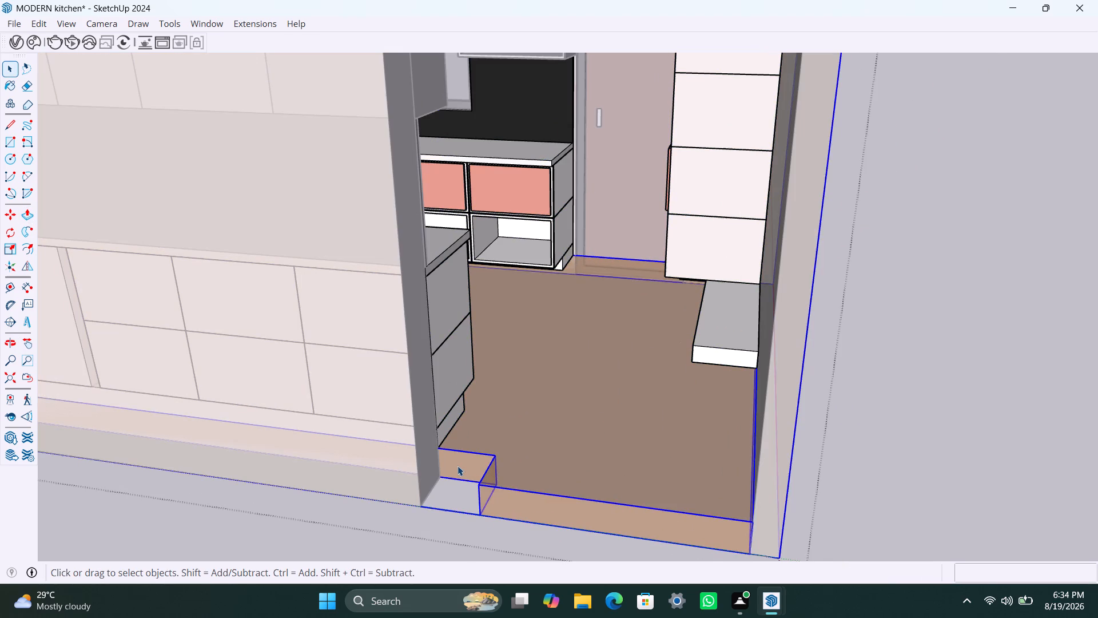
pyautogui.click(464, 466)
pyautogui.press('p')
pyautogui.click(464, 466)
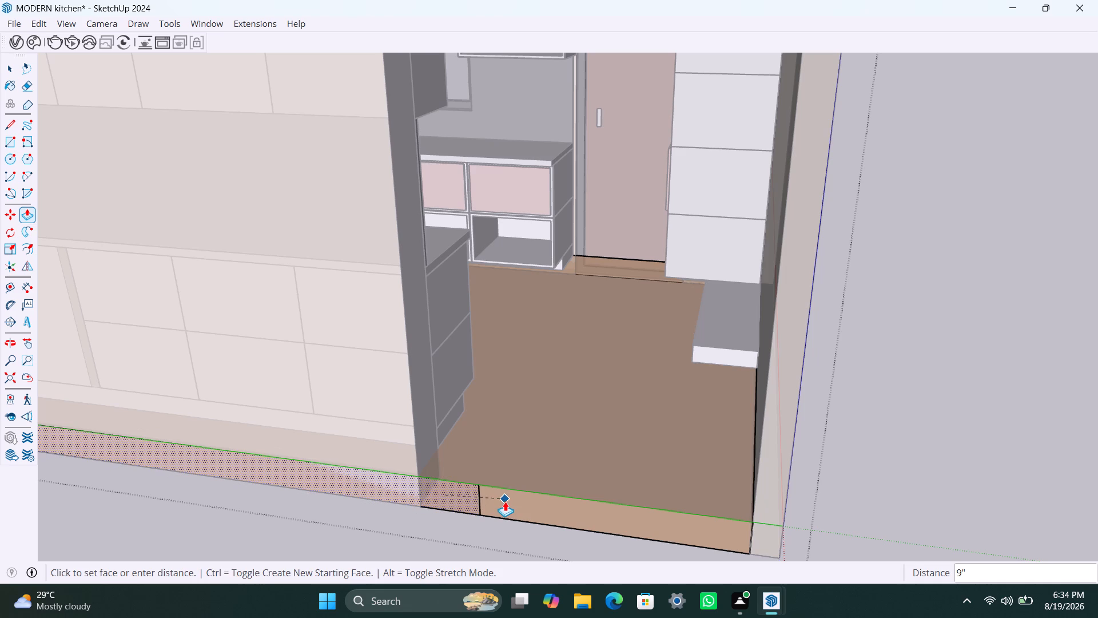
pyautogui.click(505, 501)
pyautogui.press('space')
pyautogui.click(869, 510)
# Delete the leftover seam line on the floor slab's outer edge at the doorway and leave the floor for editing.
pyautogui.scroll(4, 498, 516)
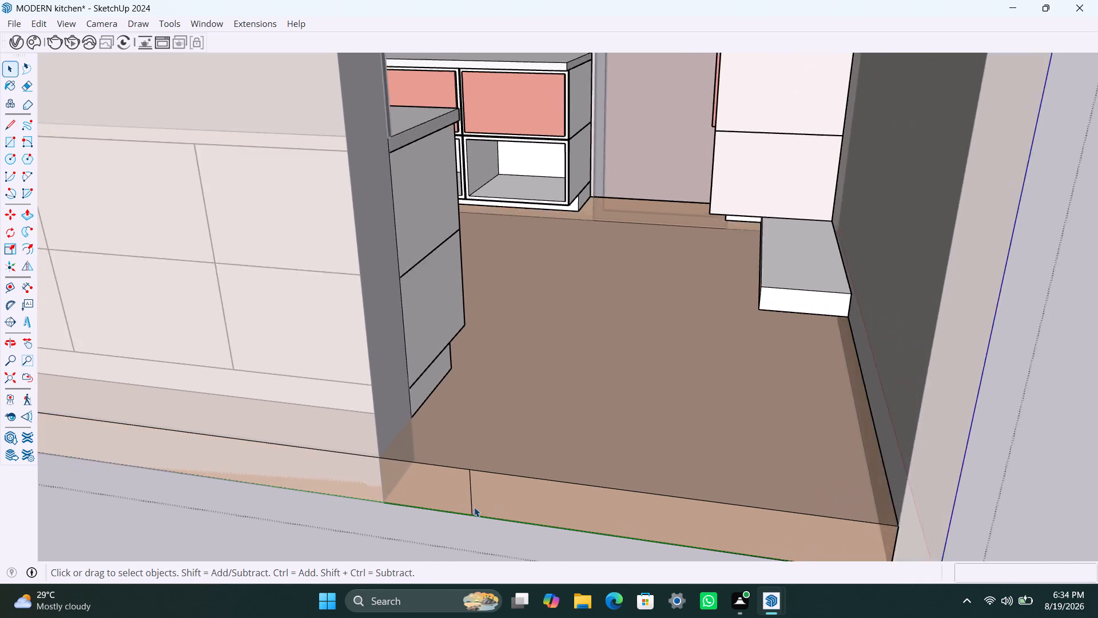
pyautogui.scroll(2, 474, 507)
pyautogui.click(471, 502)
pyautogui.tripleClick(471, 502)
pyautogui.doubleClick(475, 498)
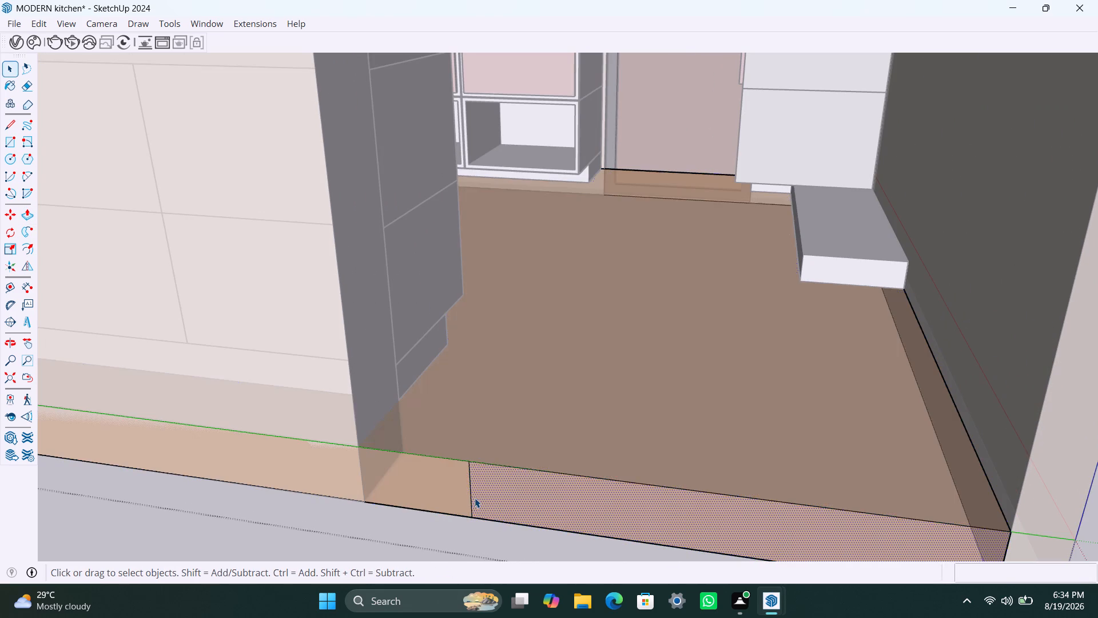
pyautogui.click(471, 498)
pyautogui.press('Delete')
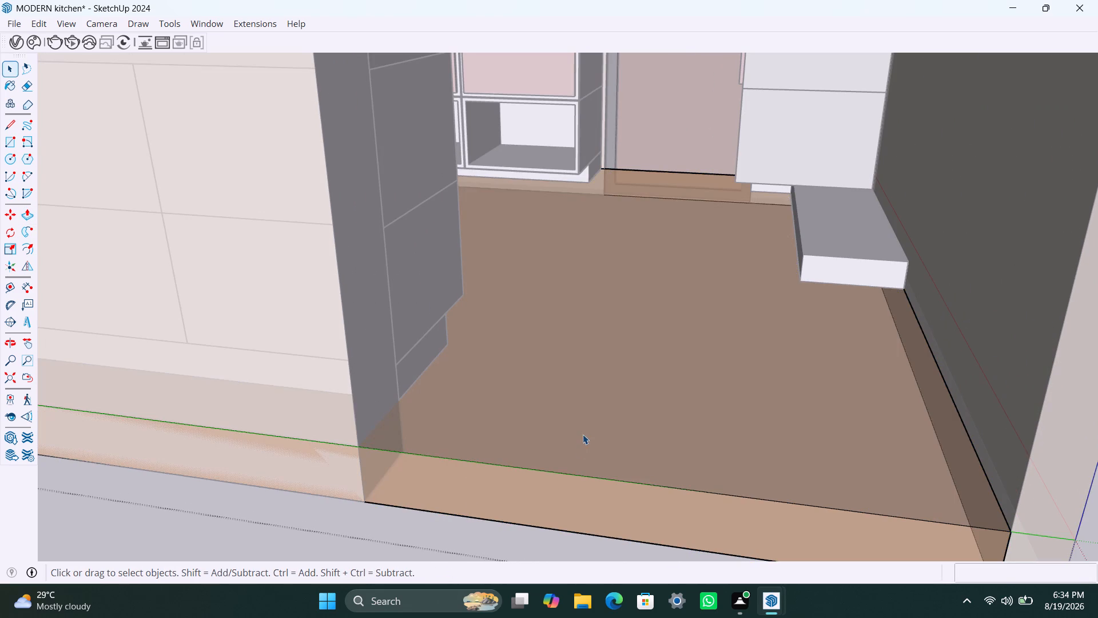
pyautogui.click(583, 434)
pyautogui.scroll(-15, 580, 425)
pyautogui.click(850, 411)
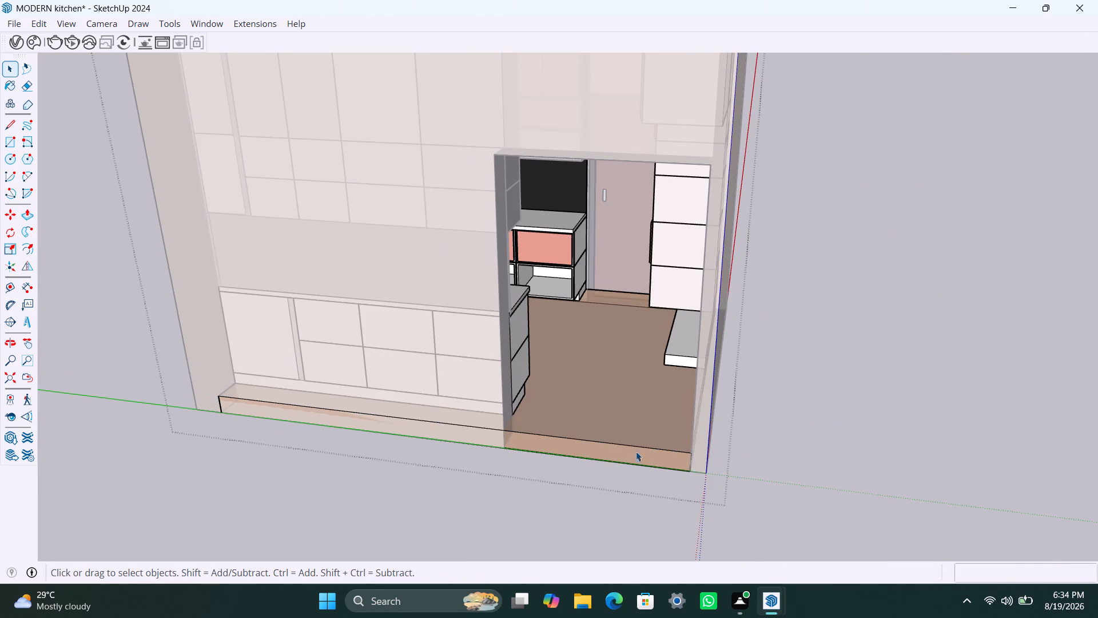
pyautogui.doubleClick(889, 389)
# Copy the bottom edge of the narrow wall strip beside the doorway up about 7' 3" to the door head level.
pyautogui.scroll(-3, 577, 430)
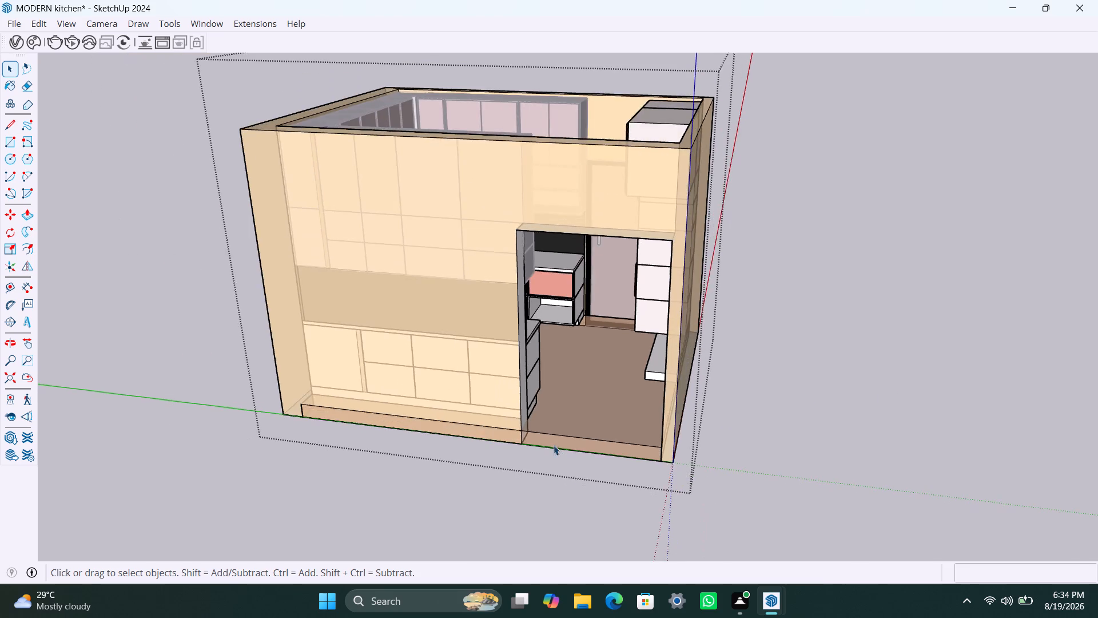
pyautogui.moveTo(554, 445); pyautogui.dragTo(480, 435, button='middle')
pyautogui.scroll(4, 584, 418)
pyautogui.moveTo(594, 439); pyautogui.dragTo(540, 433, button='middle')
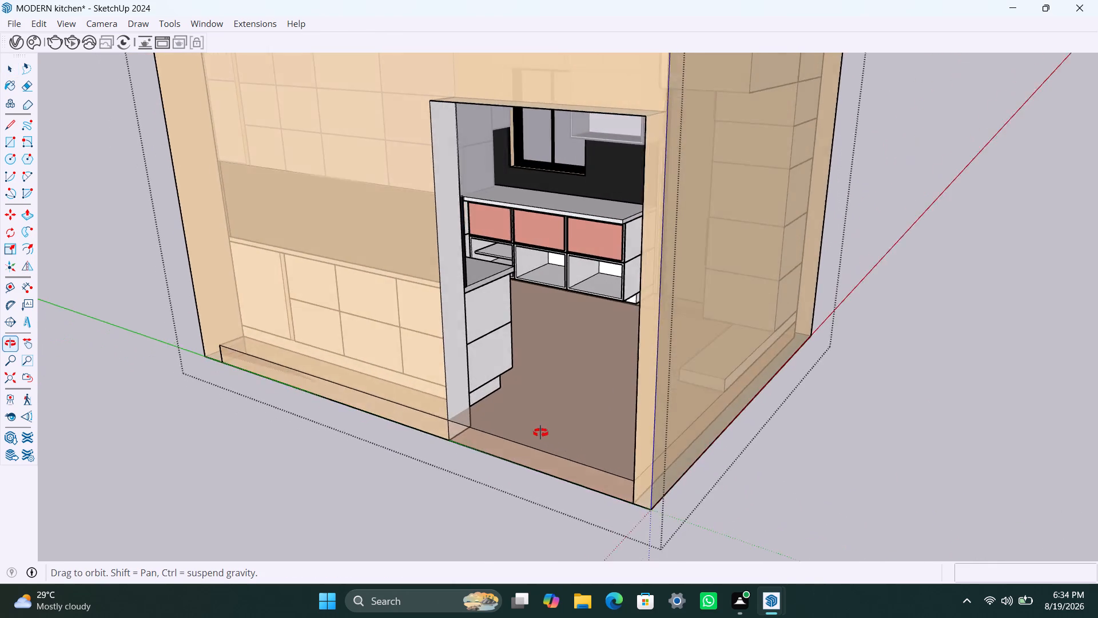
pyautogui.moveTo(540, 433); pyautogui.dragTo(527, 434, button='middle')
pyautogui.scroll(2, 567, 446)
pyautogui.moveTo(559, 453); pyautogui.dragTo(606, 463, button='middle')
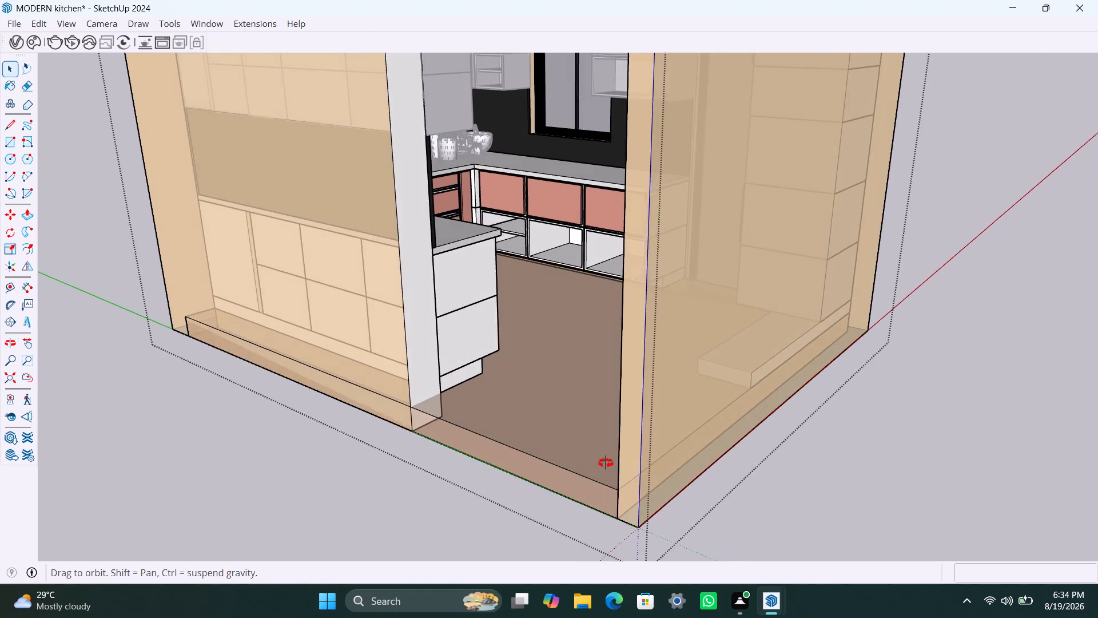
pyautogui.moveTo(606, 463); pyautogui.dragTo(745, 452, button='middle')
pyautogui.scroll(-6, 759, 440)
pyautogui.moveTo(695, 414); pyautogui.dragTo(692, 414, button='middle')
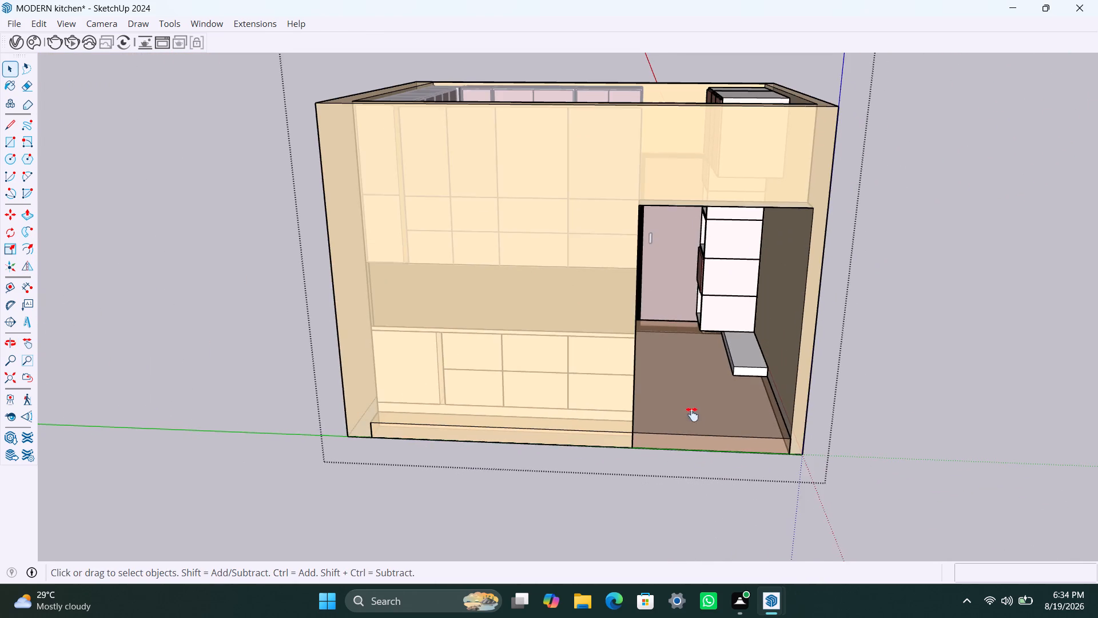
pyautogui.moveTo(692, 414); pyautogui.dragTo(616, 433, button='middle')
pyautogui.scroll(4, 663, 436)
pyautogui.tripleClick(761, 398)
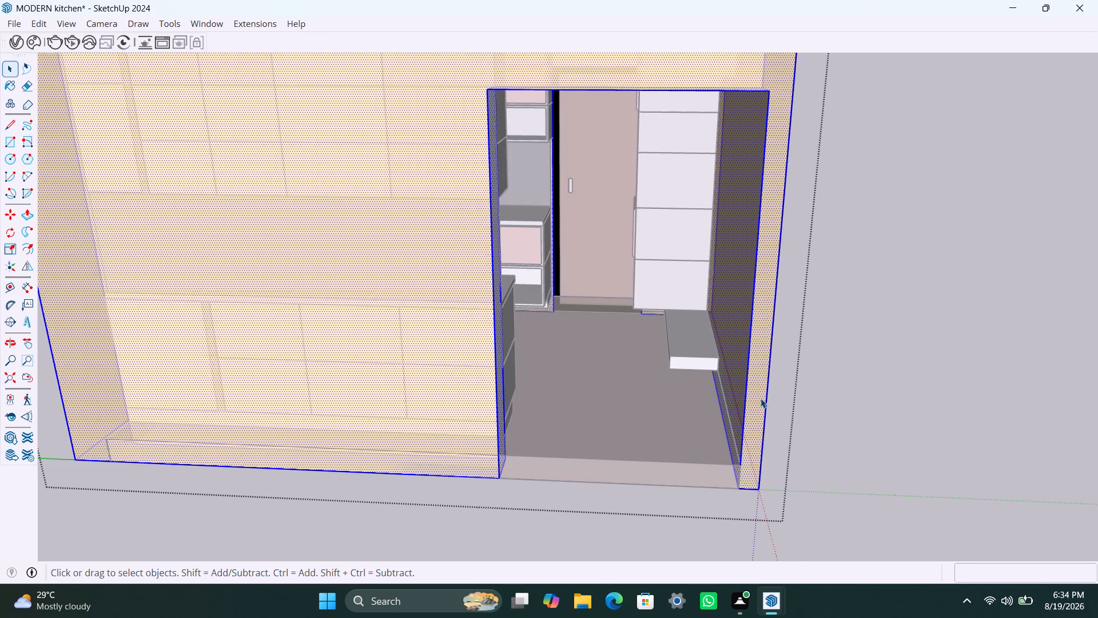
pyautogui.tripleClick(761, 398)
pyautogui.tripleClick(755, 403)
pyautogui.tripleClick(755, 403)
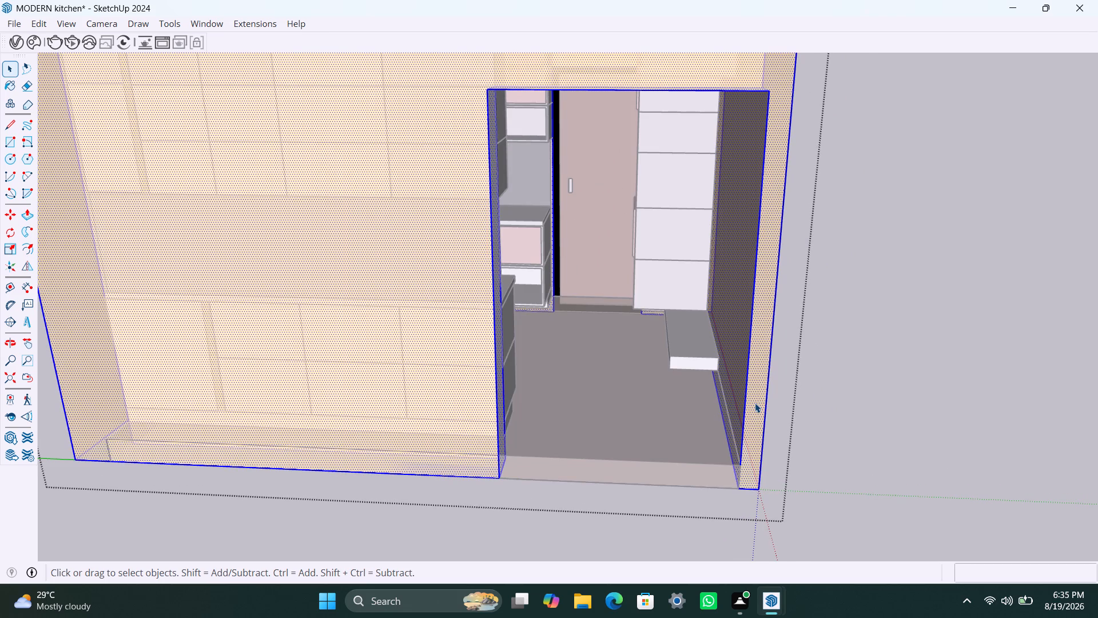
pyautogui.doubleClick(755, 403)
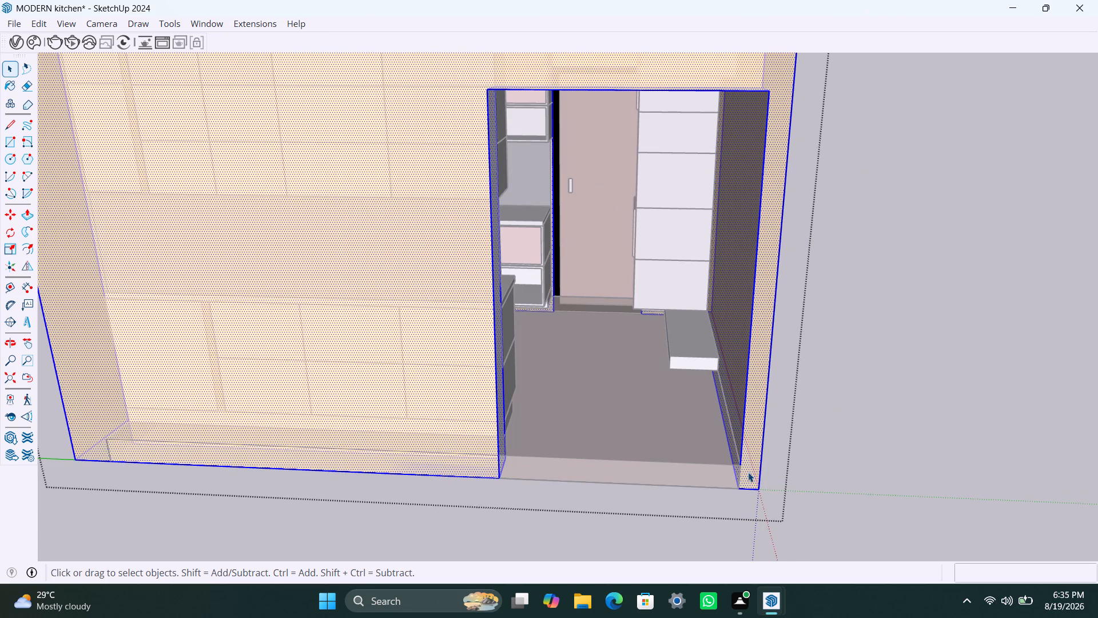
pyautogui.click(748, 472)
pyautogui.click(748, 485)
pyautogui.click(749, 486)
pyautogui.click(750, 488)
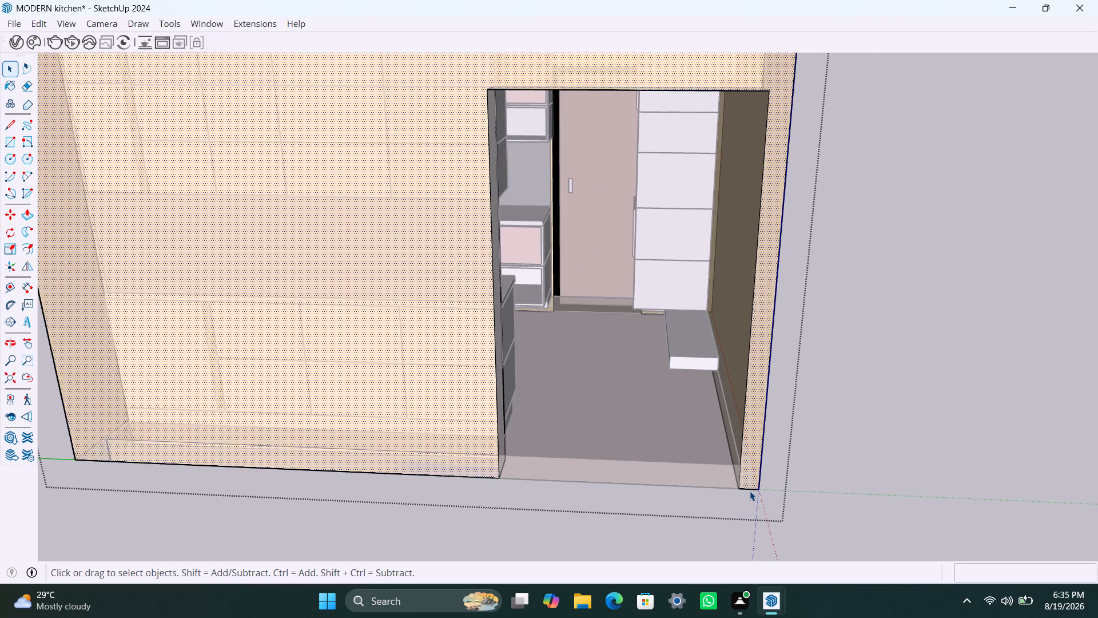
pyautogui.press('m')
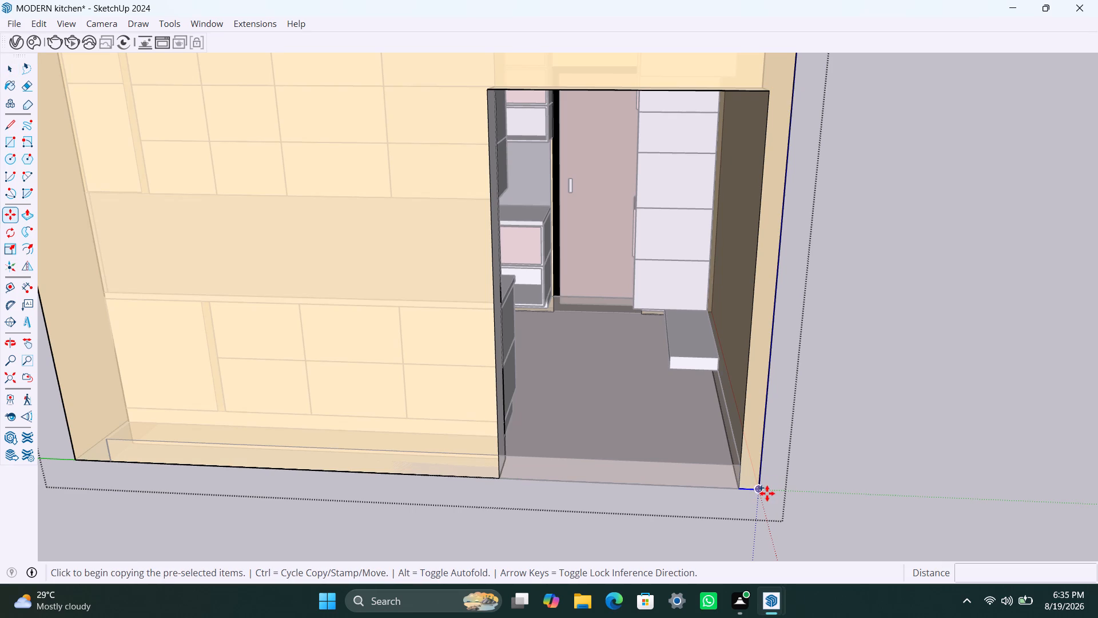
pyautogui.click(766, 492)
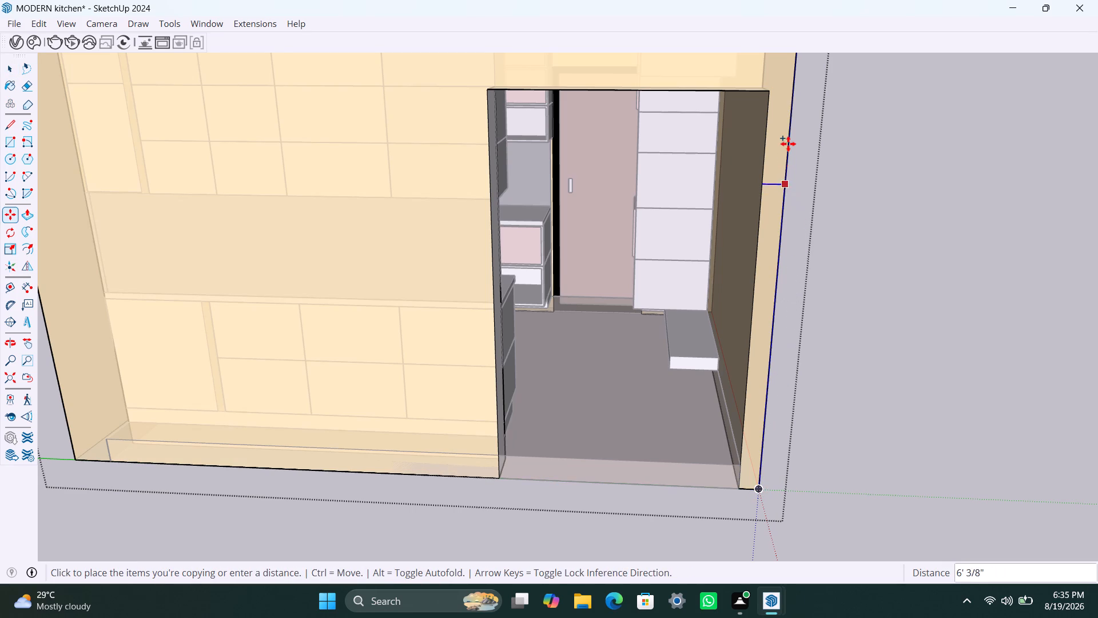
pyautogui.click(787, 92)
pyautogui.press('space')
pyautogui.click(879, 149)
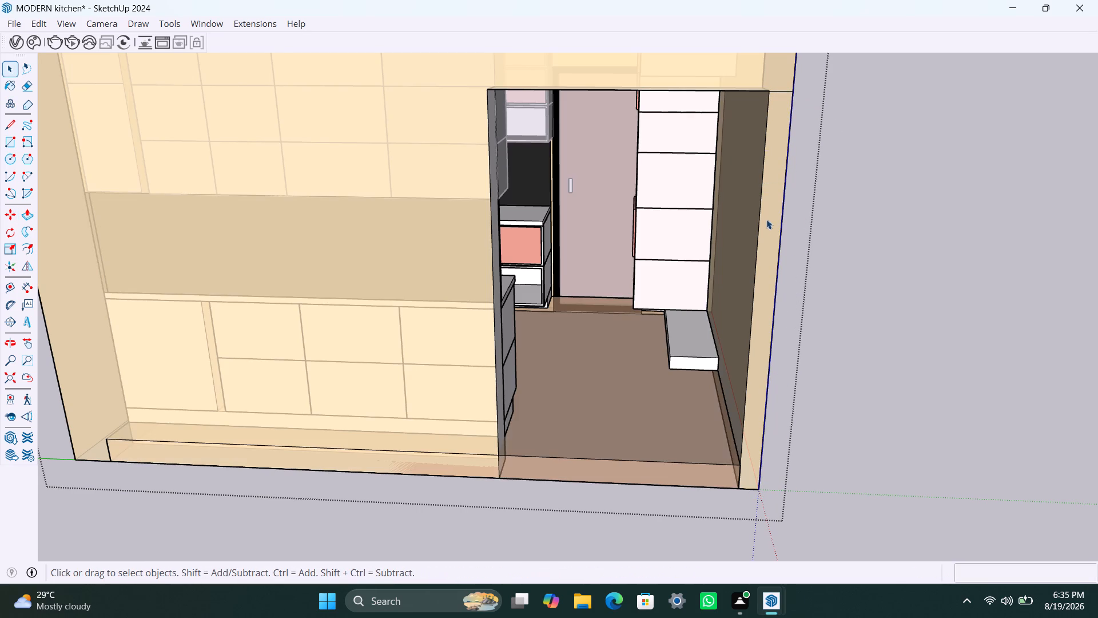
# Push the divided lower wall strip beside the doorway back along the side wall to open the kitchen corner below head height.
pyautogui.click(769, 221)
pyautogui.tripleClick(770, 220)
pyautogui.click(771, 219)
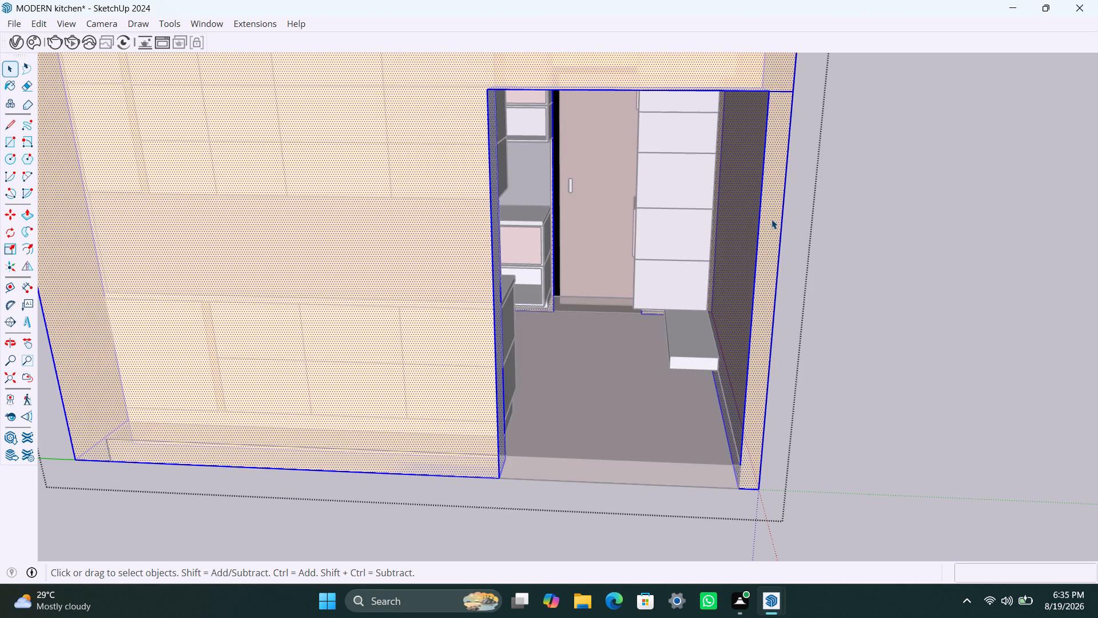
pyautogui.doubleClick(778, 213)
pyautogui.press('p')
pyautogui.click(777, 205)
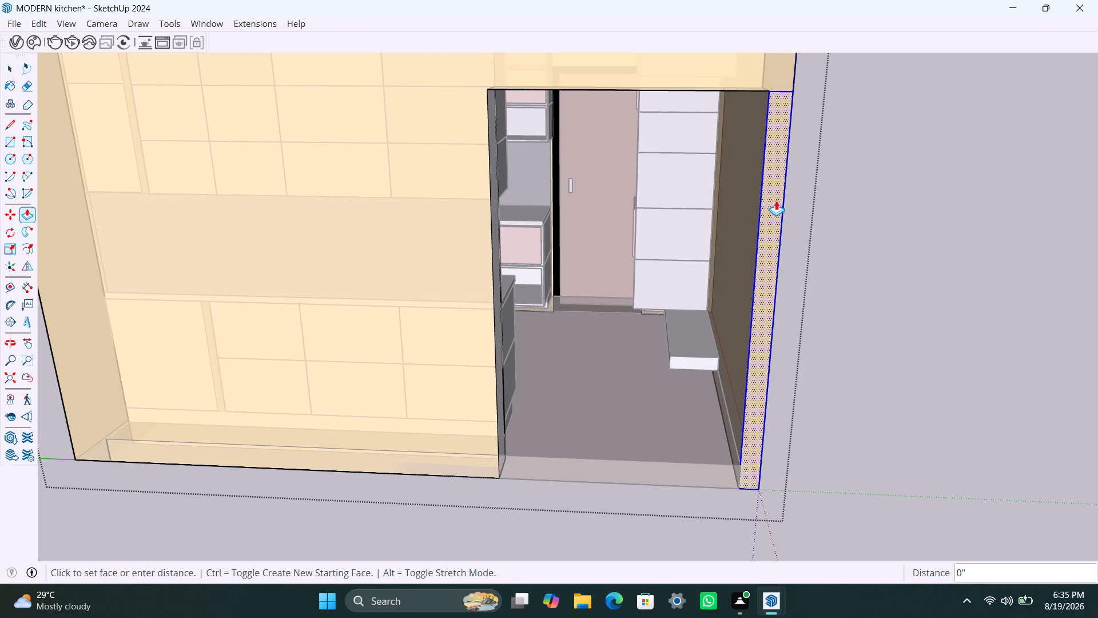
pyautogui.click(675, 352)
pyautogui.hotkey('ctrl', 'z')
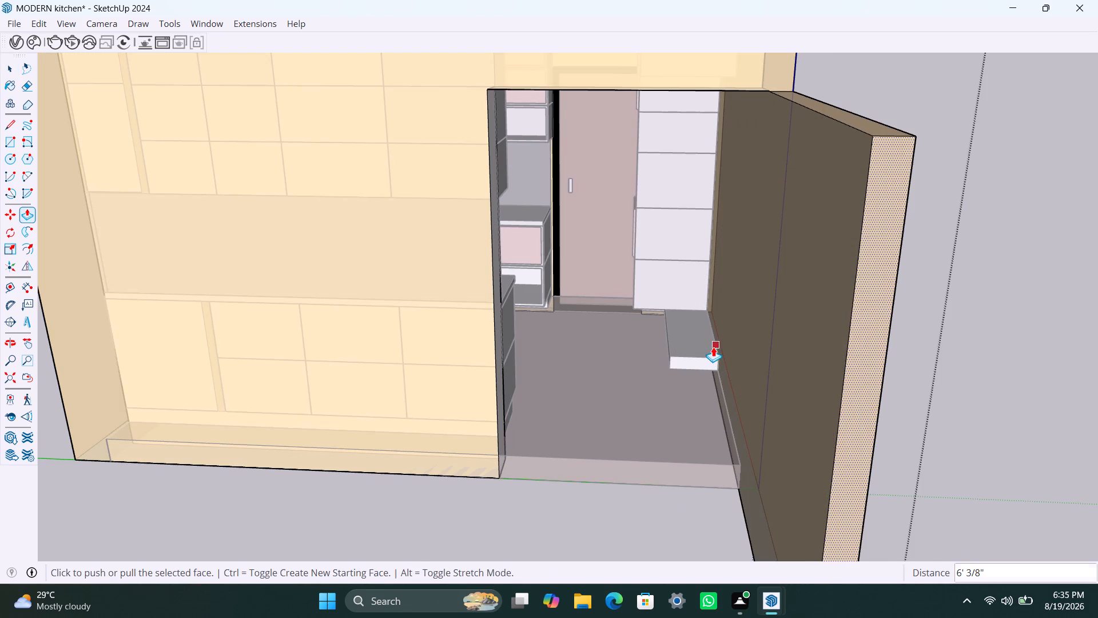
pyautogui.click(754, 380)
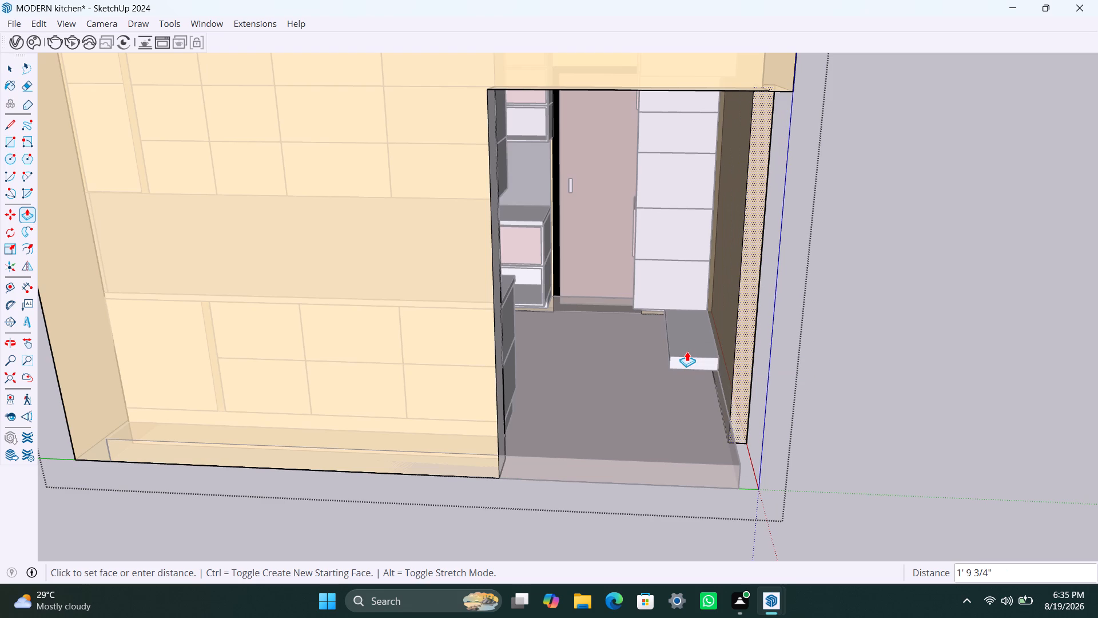
pyautogui.click(665, 350)
pyautogui.press('space')
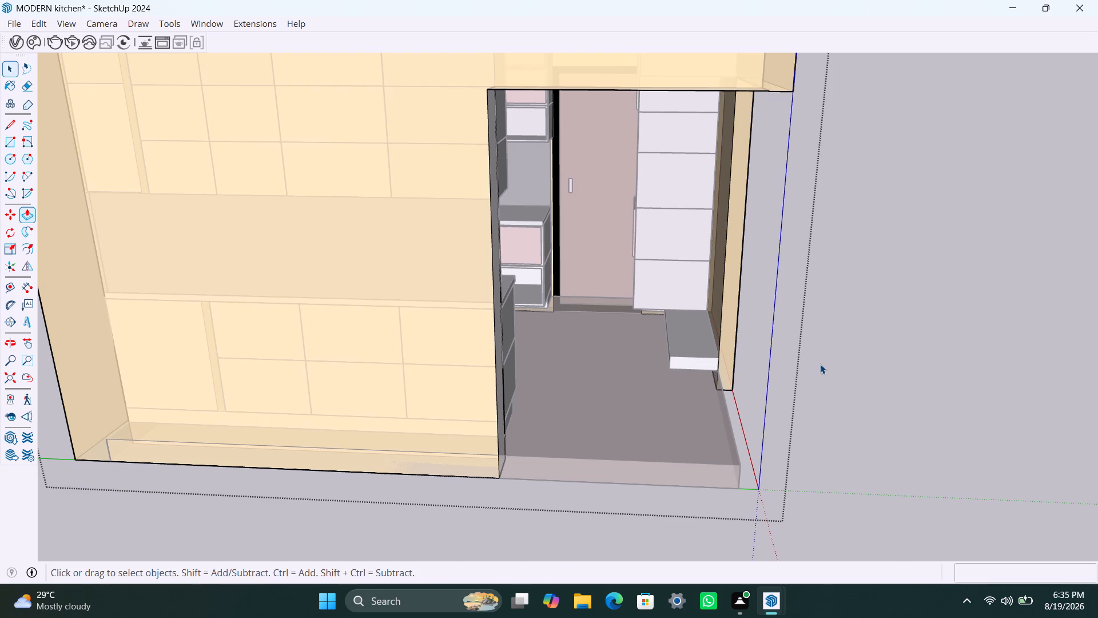
pyautogui.click(858, 358)
pyautogui.scroll(2, 756, 410)
pyautogui.moveTo(725, 427); pyautogui.dragTo(490, 398, button='middle')
pyautogui.scroll(-3, 642, 457)
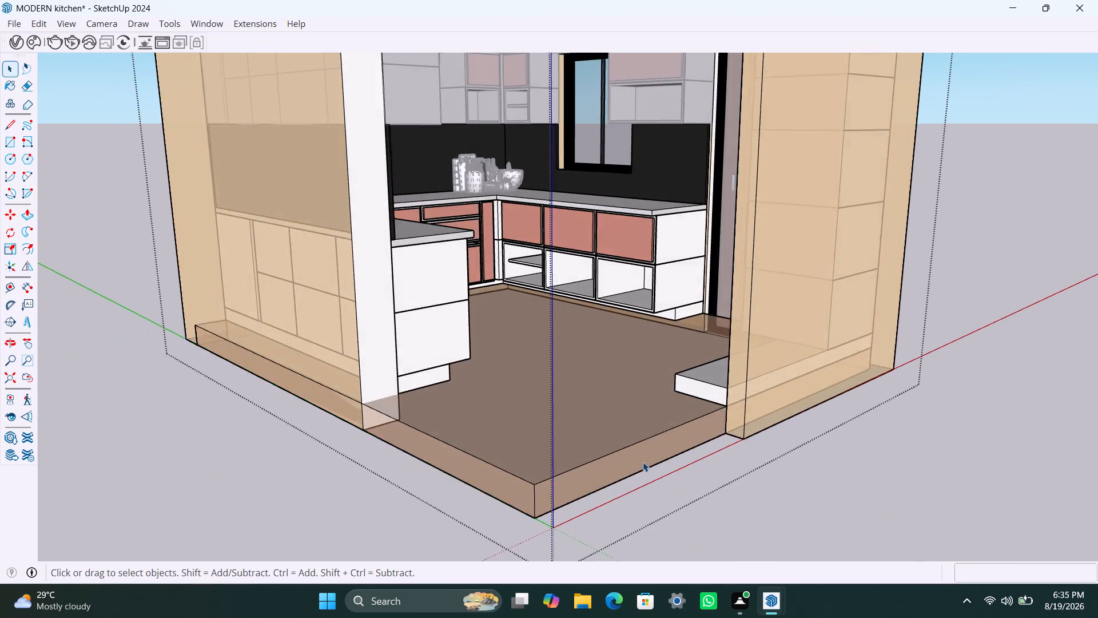
pyautogui.scroll(-1, 643, 462)
pyautogui.scroll(2, 599, 415)
pyautogui.keyDown('shift'); pyautogui.moveTo(614, 418); pyautogui.dragTo(546, 437, button='middle'); pyautogui.keyUp('shift')
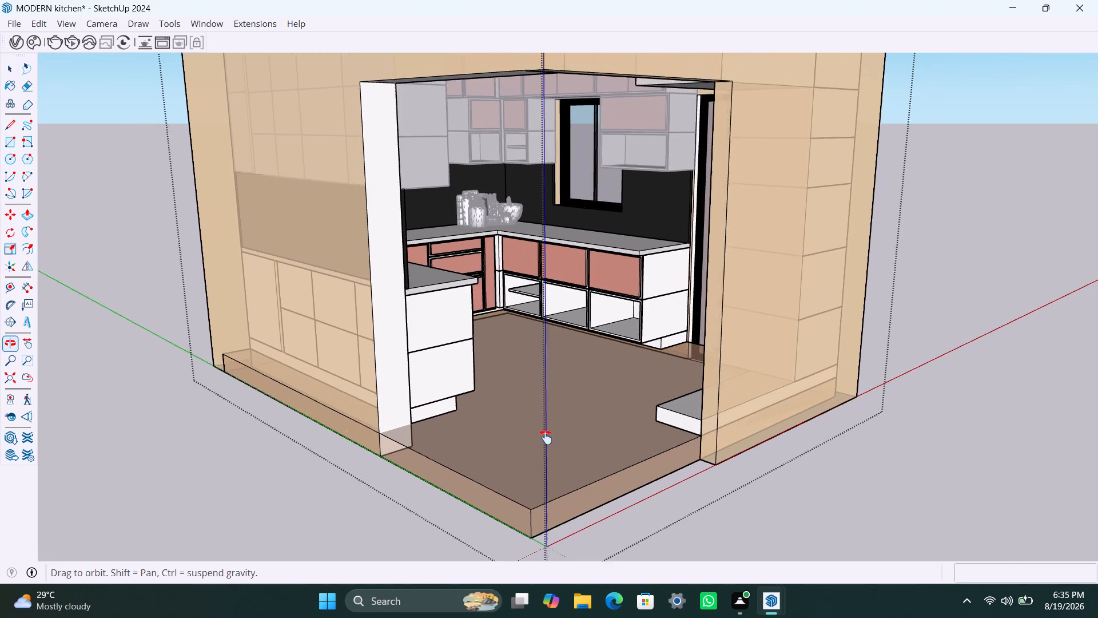
pyautogui.keyDown('shift'); pyautogui.moveTo(546, 437); pyautogui.dragTo(538, 433, button='middle'); pyautogui.keyUp('shift')
pyautogui.scroll(-5, 547, 401)
pyautogui.click(930, 279)
pyautogui.doubleClick(924, 279)
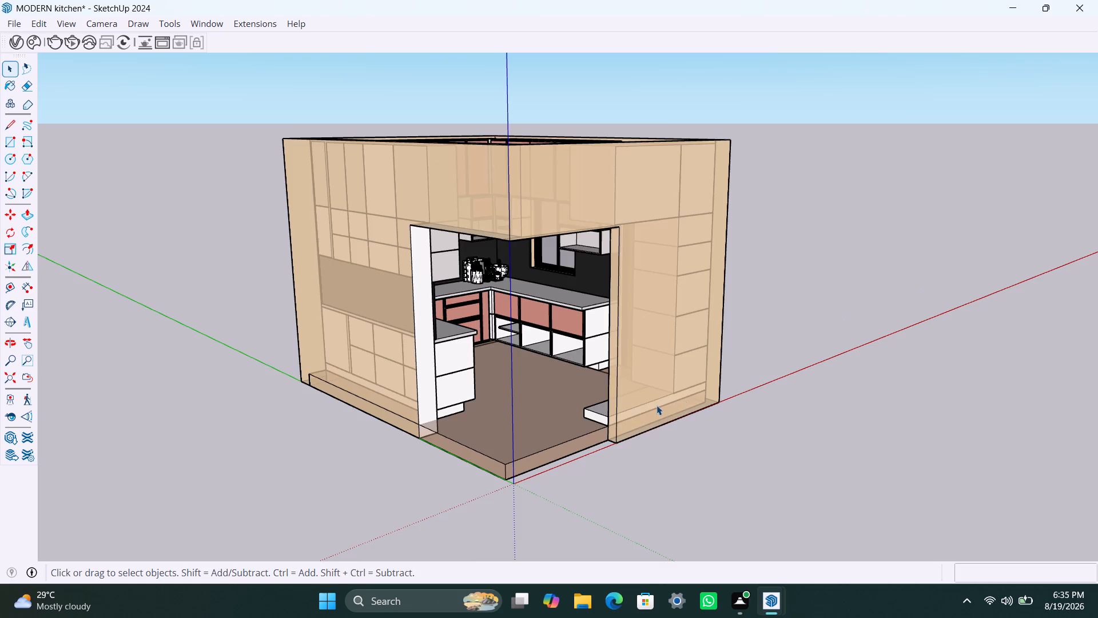
# Hide the model axes.
pyautogui.scroll(3, 656, 405)
pyautogui.moveTo(646, 424); pyautogui.dragTo(575, 433, button='middle')
pyautogui.scroll(-3, 503, 425)
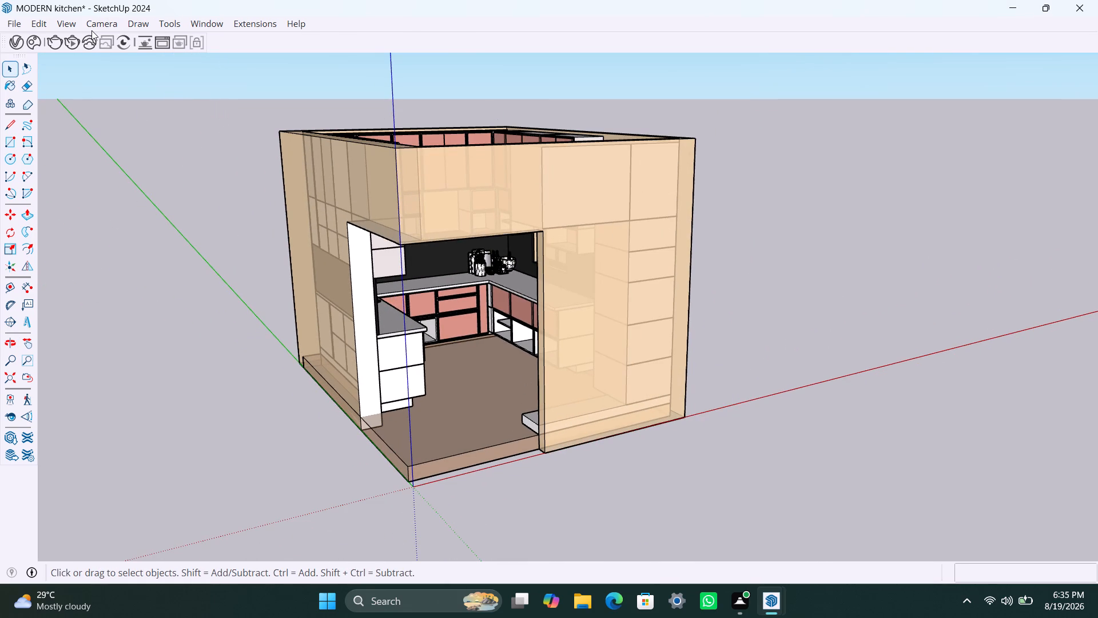
pyautogui.click(64, 19)
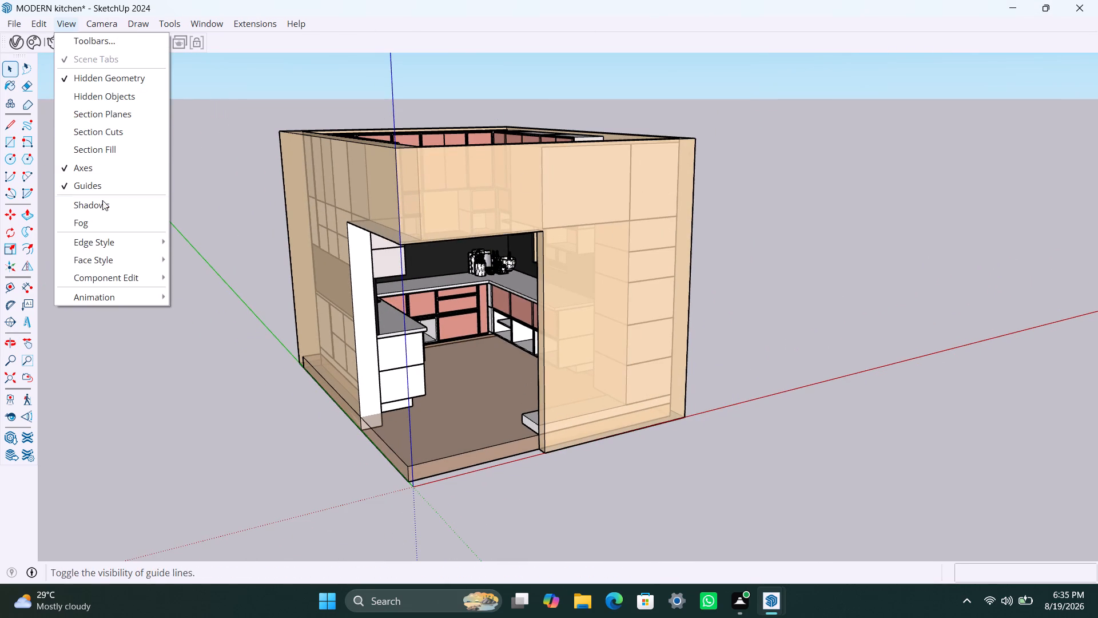
pyautogui.click(109, 166)
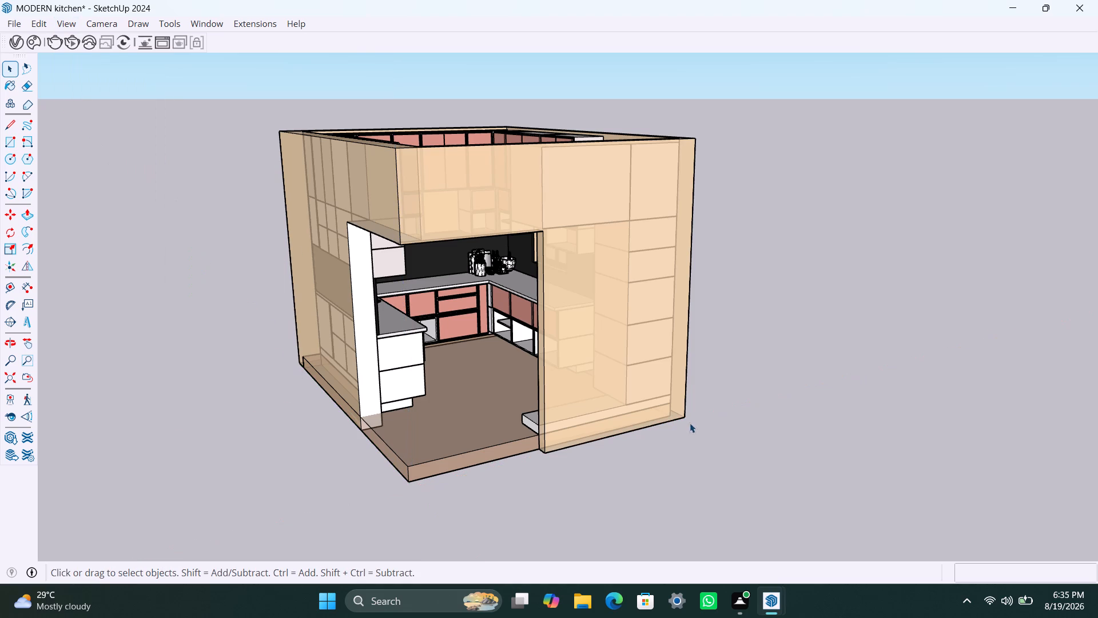
# Examine the kitchen interior through the opened corner from eye level and from above.
pyautogui.scroll(1, 451, 440)
pyautogui.moveTo(457, 427); pyautogui.dragTo(477, 369, button='middle')
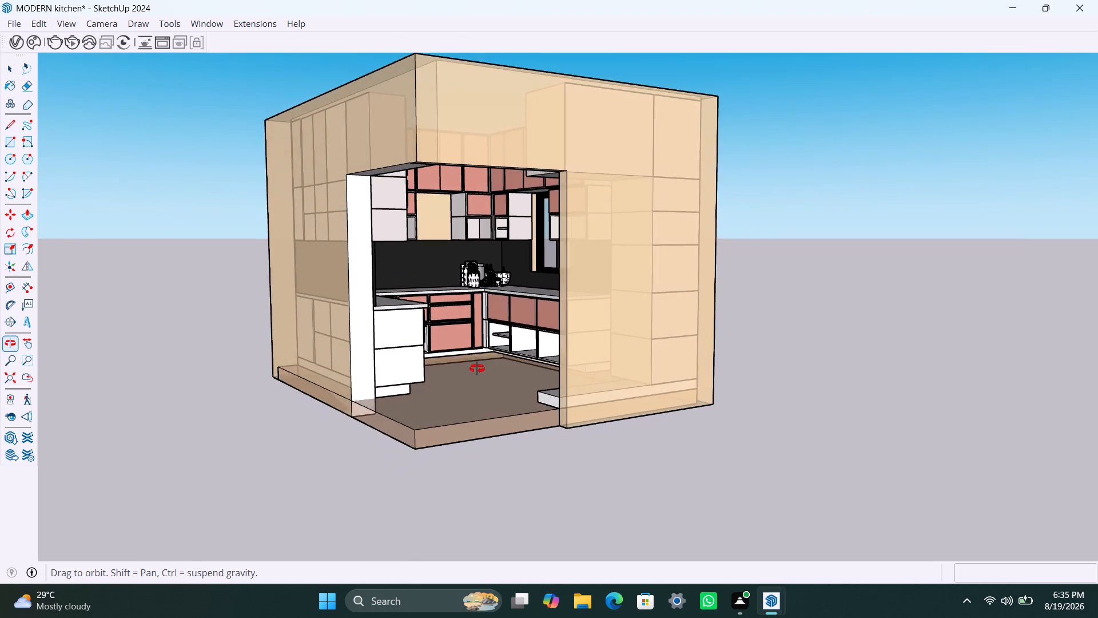
pyautogui.moveTo(477, 369); pyautogui.dragTo(476, 369, button='middle')
pyautogui.scroll(2, 465, 370)
pyautogui.keyDown('shift'); pyautogui.moveTo(482, 382); pyautogui.dragTo(461, 465, button='middle'); pyautogui.keyUp('shift')
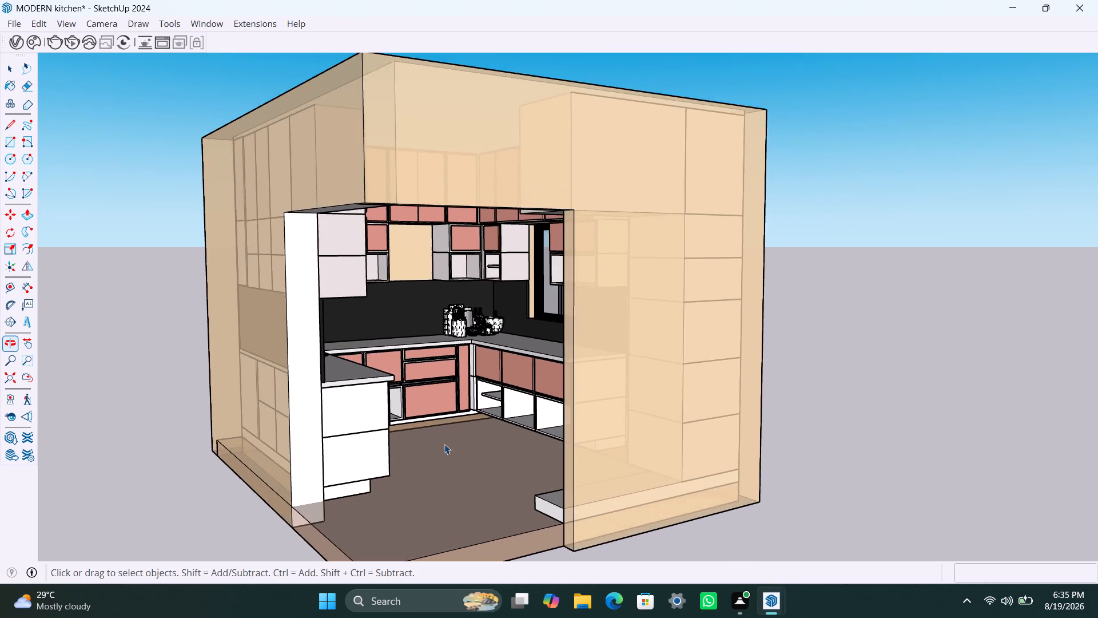
pyautogui.scroll(4, 444, 444)
pyautogui.moveTo(470, 464); pyautogui.dragTo(477, 480, button='middle')
pyautogui.scroll(2, 461, 451)
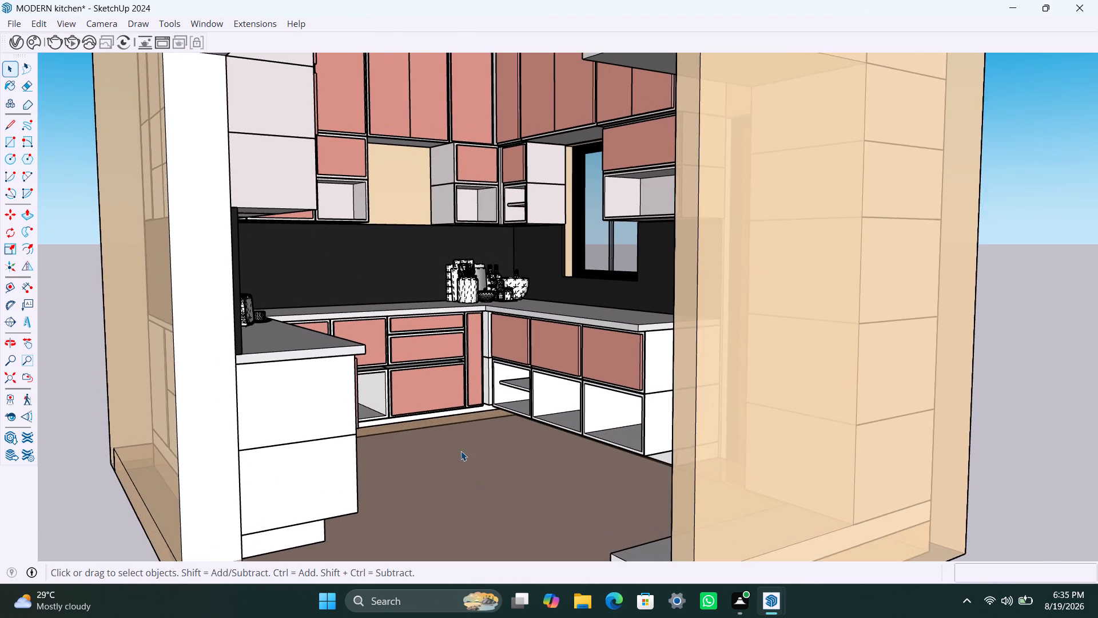
pyautogui.scroll(-2, 490, 457)
pyautogui.moveTo(496, 460); pyautogui.dragTo(499, 502, button='middle')
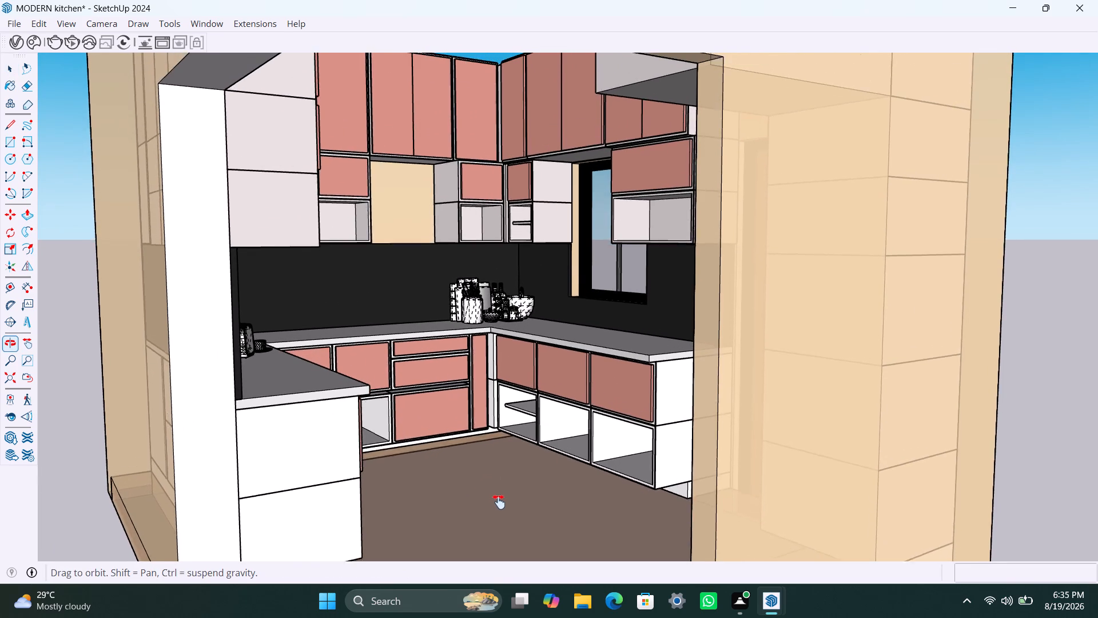
pyautogui.moveTo(499, 502); pyautogui.dragTo(511, 500, button='middle')
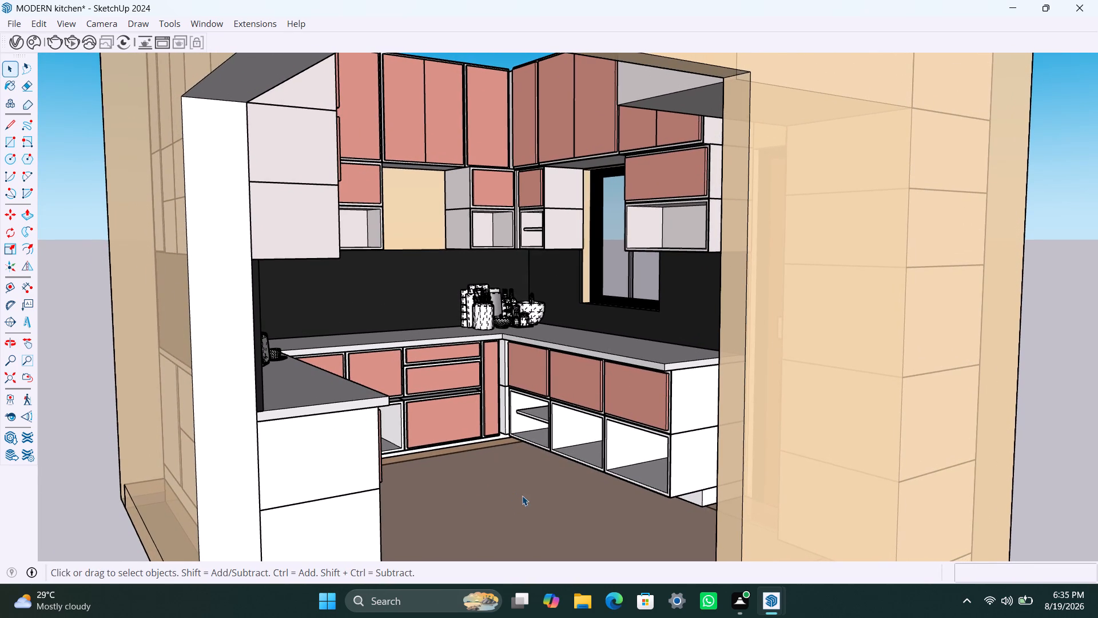
pyautogui.scroll(-10, 532, 480)
pyautogui.moveTo(546, 417); pyautogui.dragTo(538, 510, button='middle')
pyautogui.click(811, 392)
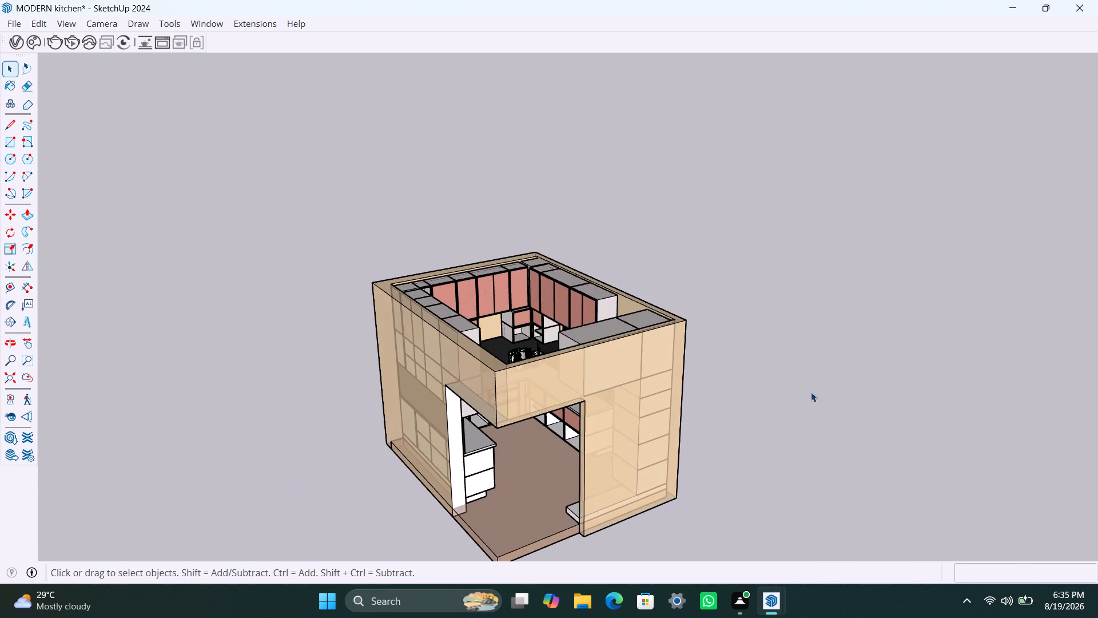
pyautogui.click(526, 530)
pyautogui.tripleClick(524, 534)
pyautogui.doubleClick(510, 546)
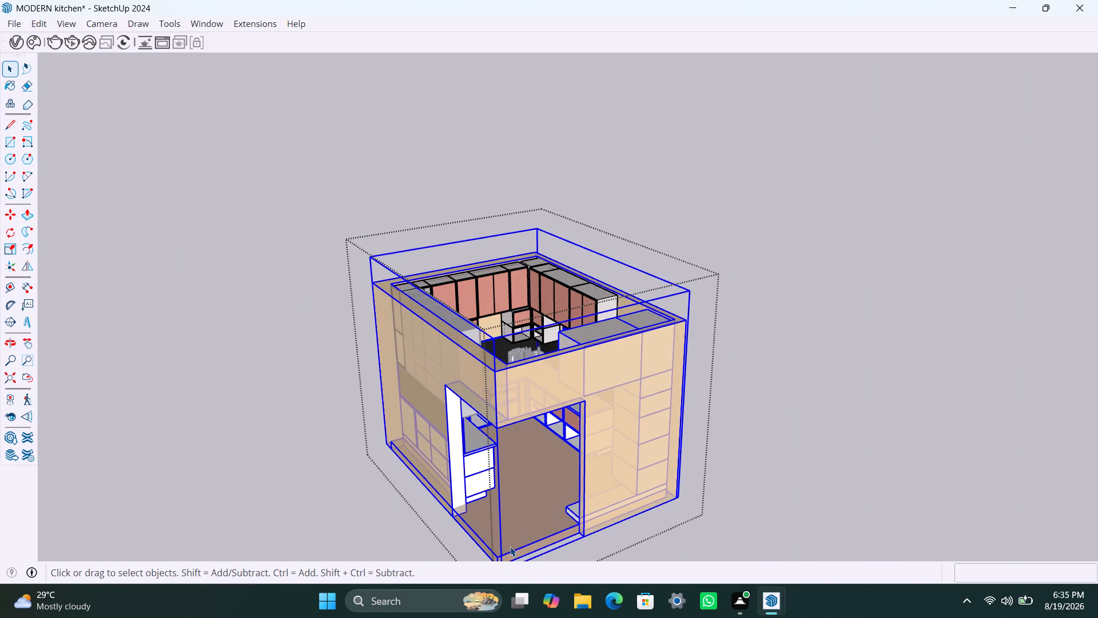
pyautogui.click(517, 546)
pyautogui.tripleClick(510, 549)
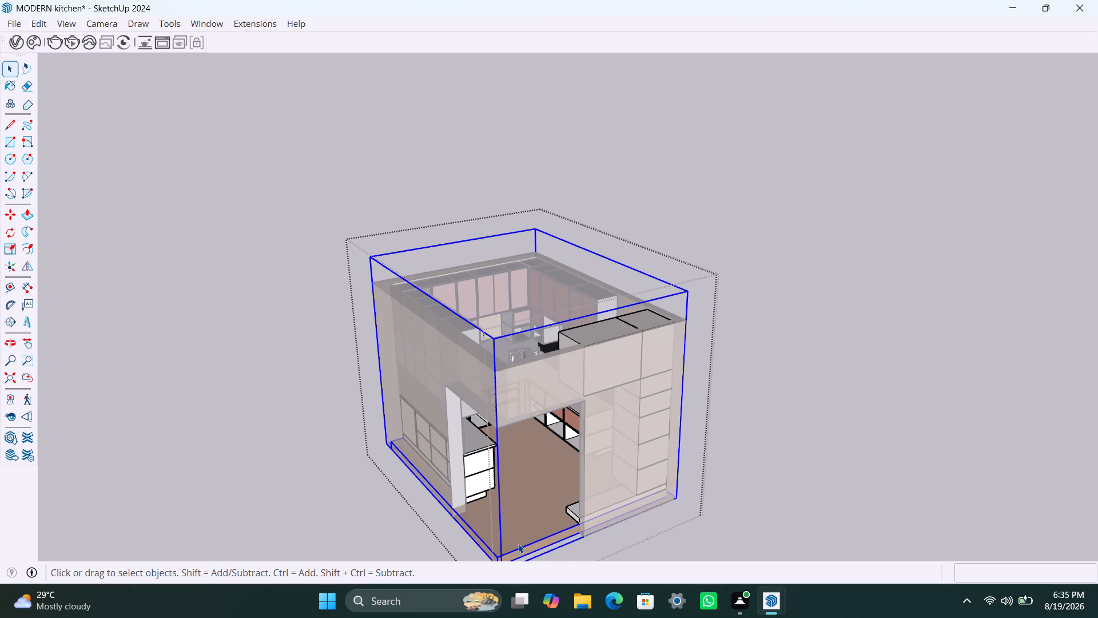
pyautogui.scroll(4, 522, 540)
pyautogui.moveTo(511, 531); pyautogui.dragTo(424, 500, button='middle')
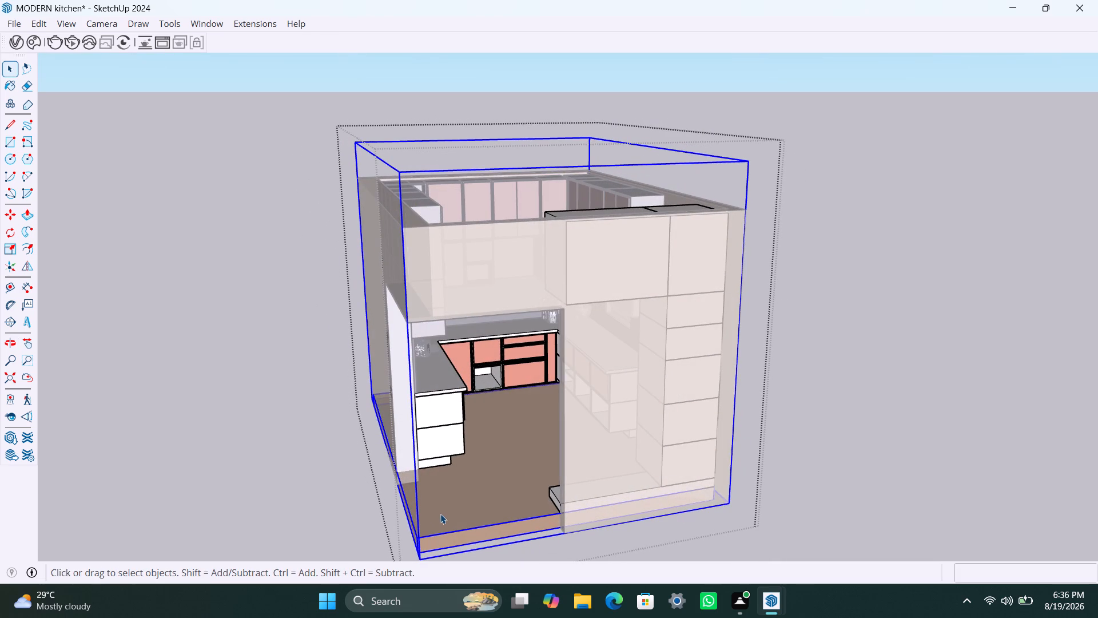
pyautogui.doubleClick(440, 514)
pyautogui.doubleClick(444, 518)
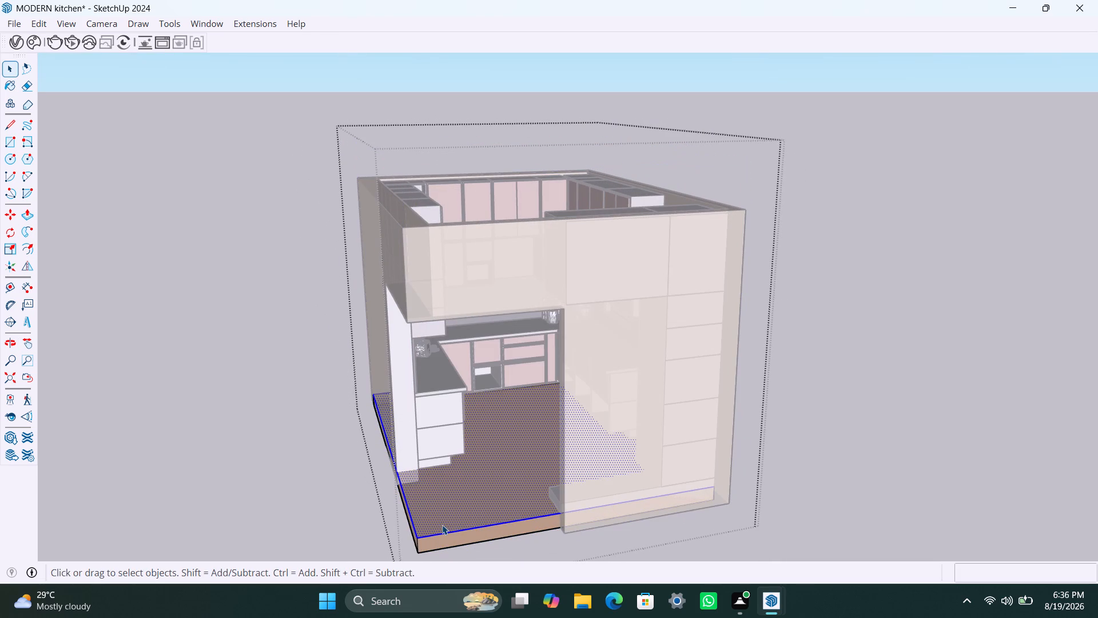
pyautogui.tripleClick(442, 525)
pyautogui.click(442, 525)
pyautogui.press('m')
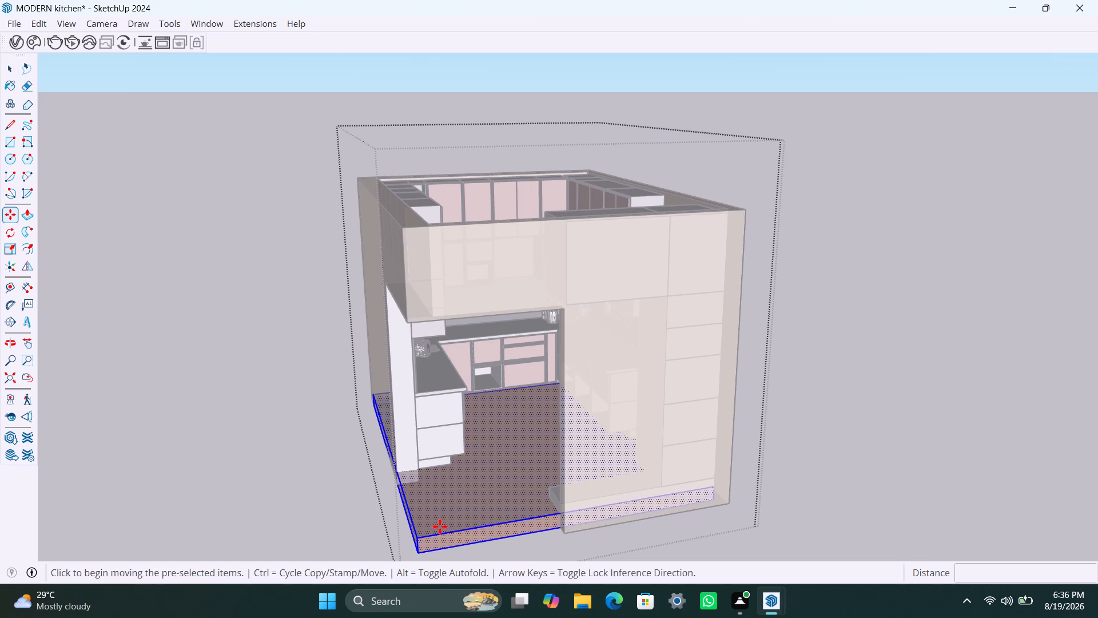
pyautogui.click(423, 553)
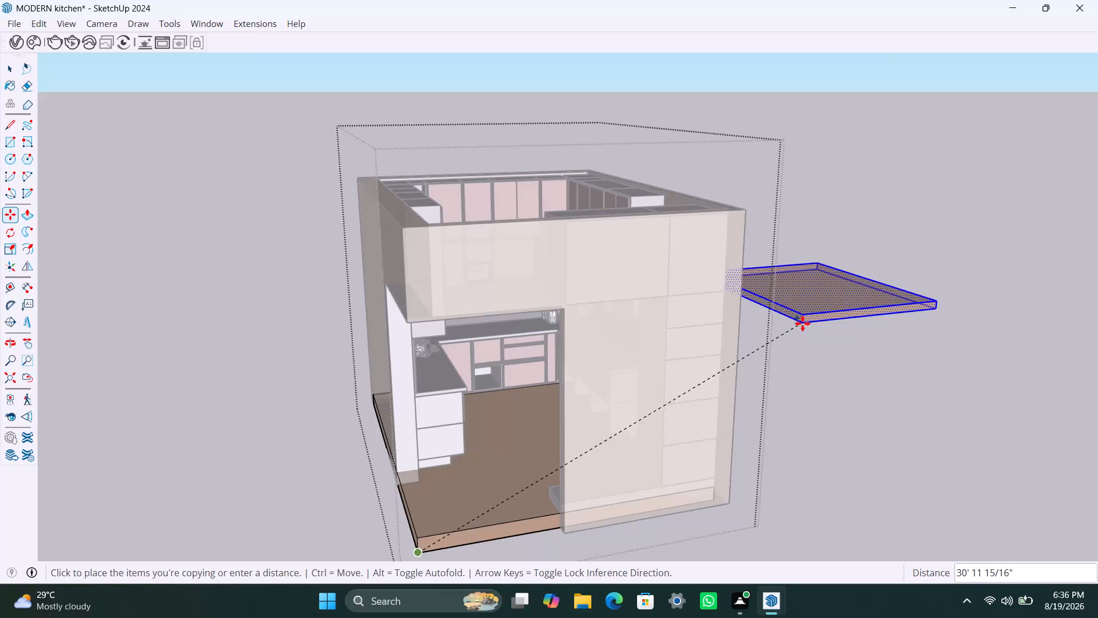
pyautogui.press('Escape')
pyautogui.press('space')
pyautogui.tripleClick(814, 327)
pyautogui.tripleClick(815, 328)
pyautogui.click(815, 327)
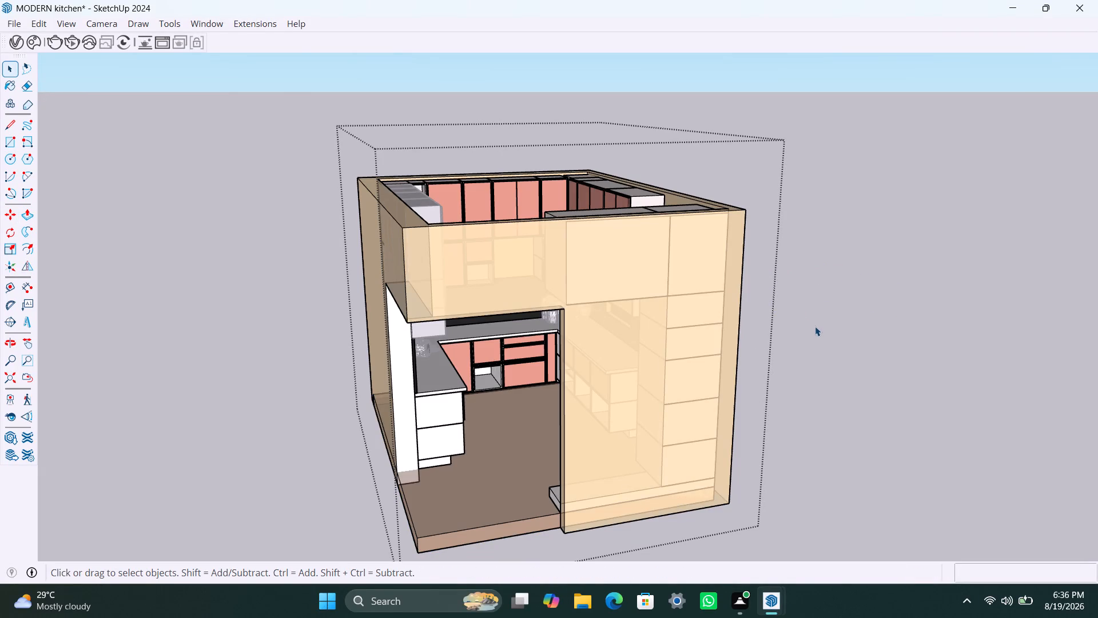
# Draw a rectangle about 10' 4" by 13' 7" across the wall tops, between opposite outer corners of the room.
pyautogui.scroll(-4, 776, 335)
pyautogui.doubleClick(840, 315)
pyautogui.scroll(-3, 654, 284)
pyautogui.moveTo(606, 309); pyautogui.dragTo(540, 442, button='middle')
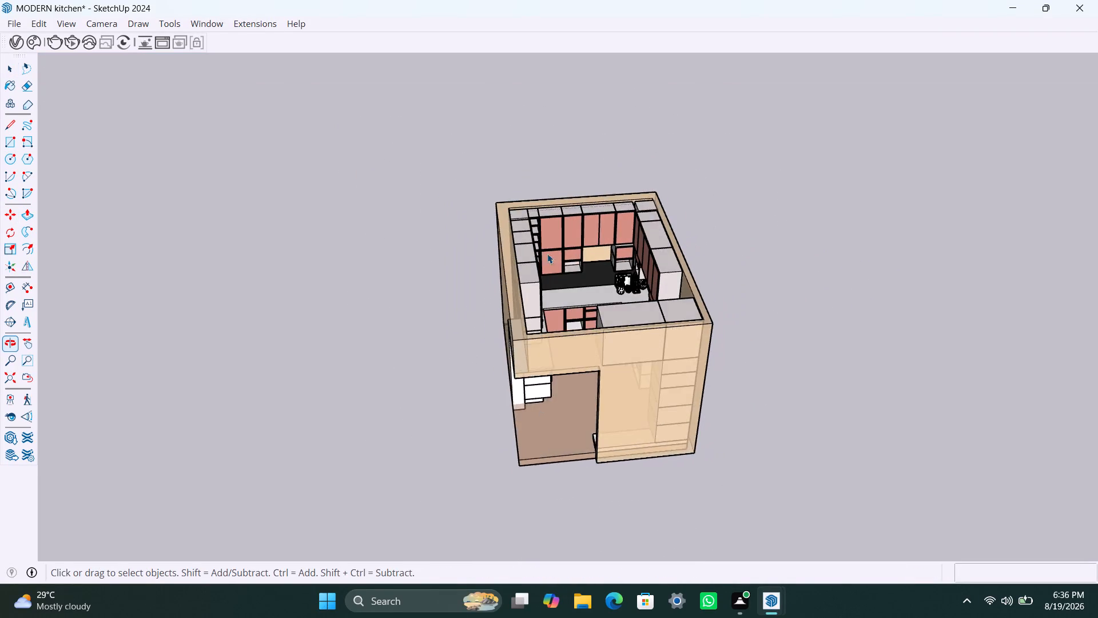
pyautogui.scroll(3, 542, 243)
pyautogui.moveTo(555, 291); pyautogui.dragTo(522, 314, button='middle')
pyautogui.press('r')
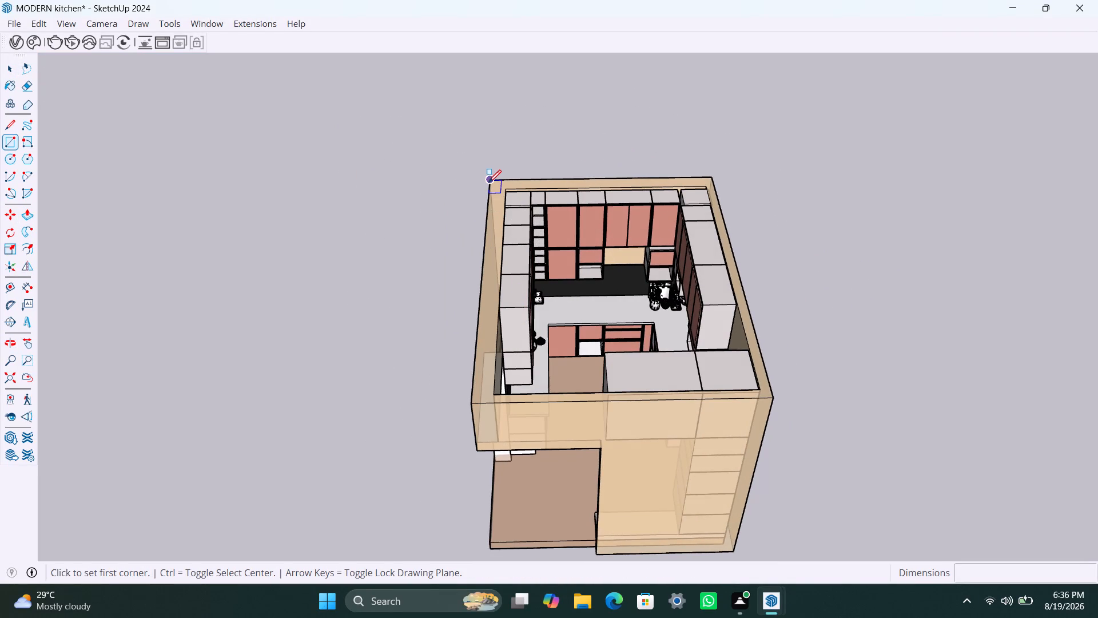
pyautogui.click(488, 182)
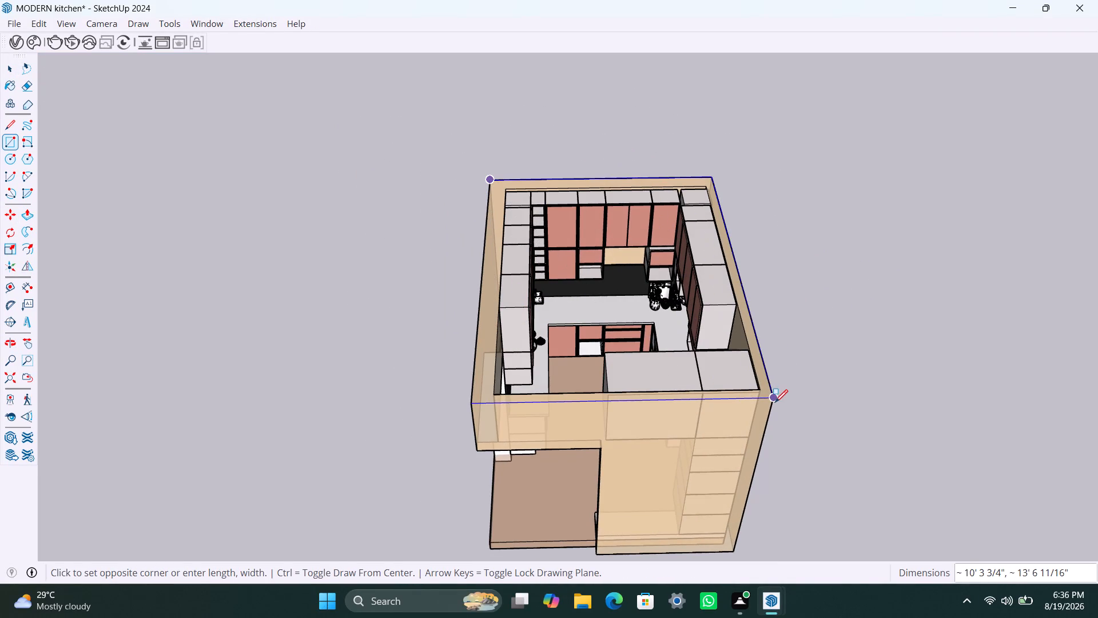
pyautogui.click(775, 402)
# Make the rectangular ceiling face and its edges a separate group.
pyautogui.press('space')
pyautogui.click(737, 373)
pyautogui.click(737, 373)
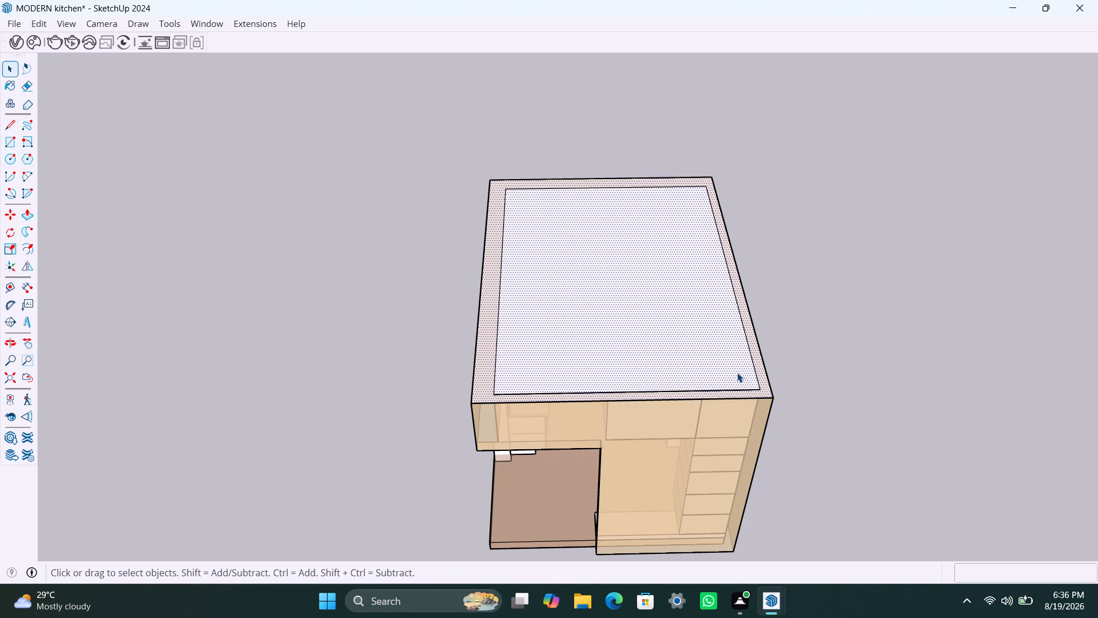
pyautogui.doubleClick(762, 388)
pyautogui.click(835, 344)
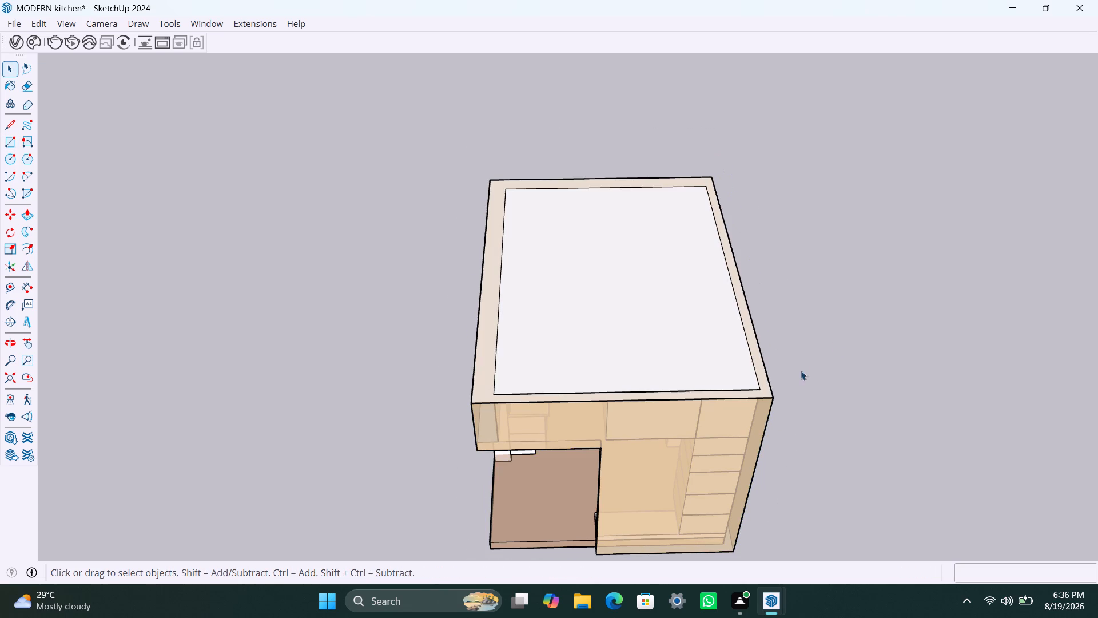
pyautogui.doubleClick(766, 385)
pyautogui.rightClick(765, 385)
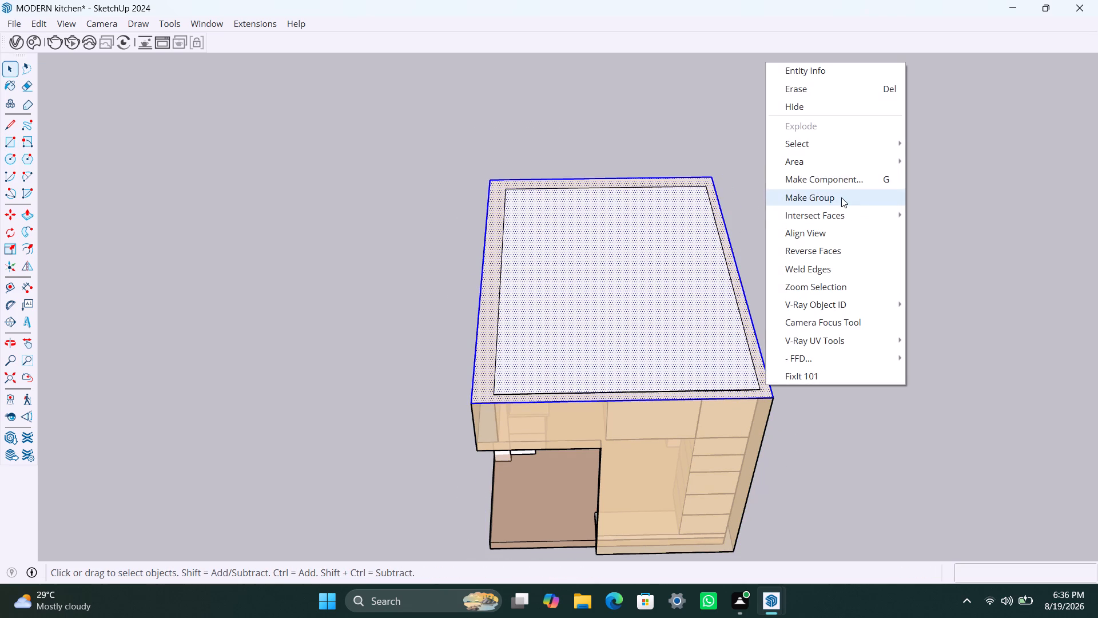
pyautogui.click(841, 198)
# Extrude the ceiling face inside its group upward by 6" into a slab.
pyautogui.doubleClick(714, 313)
pyautogui.click(714, 314)
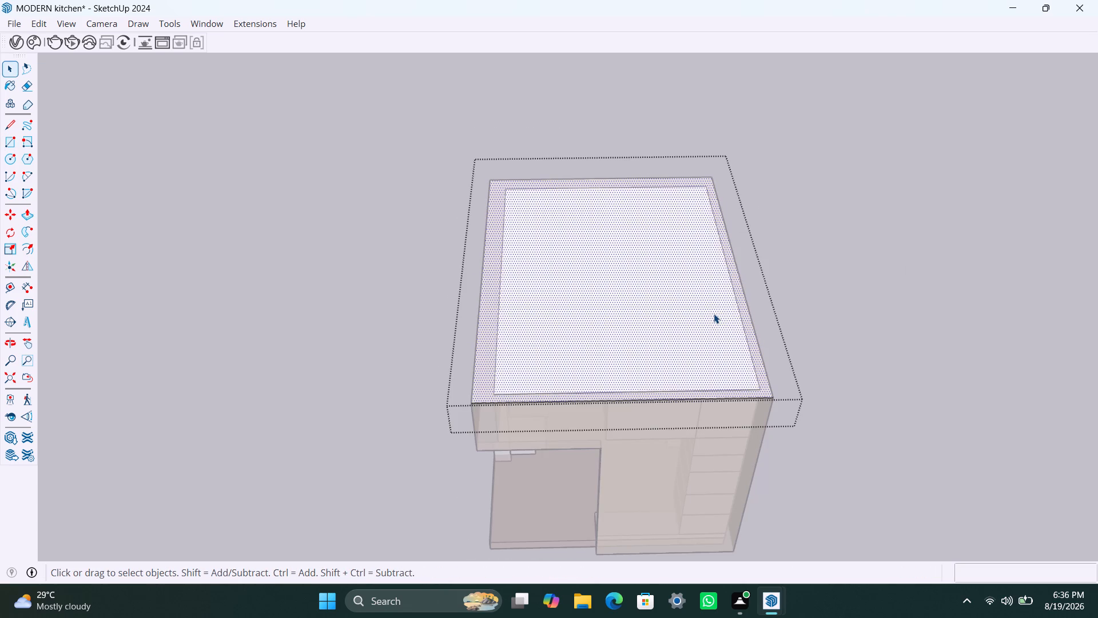
pyautogui.press('p')
pyautogui.click(714, 314)
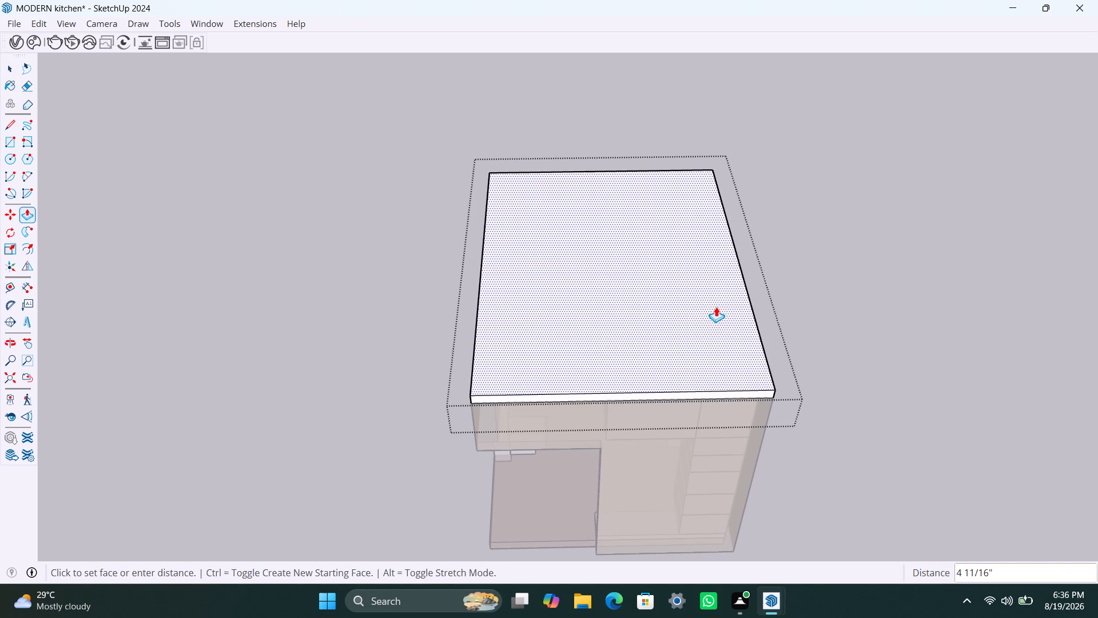
pyautogui.press('6')
pyautogui.hotkey('shift', '"')
pyautogui.press('Return')
pyautogui.press('space')
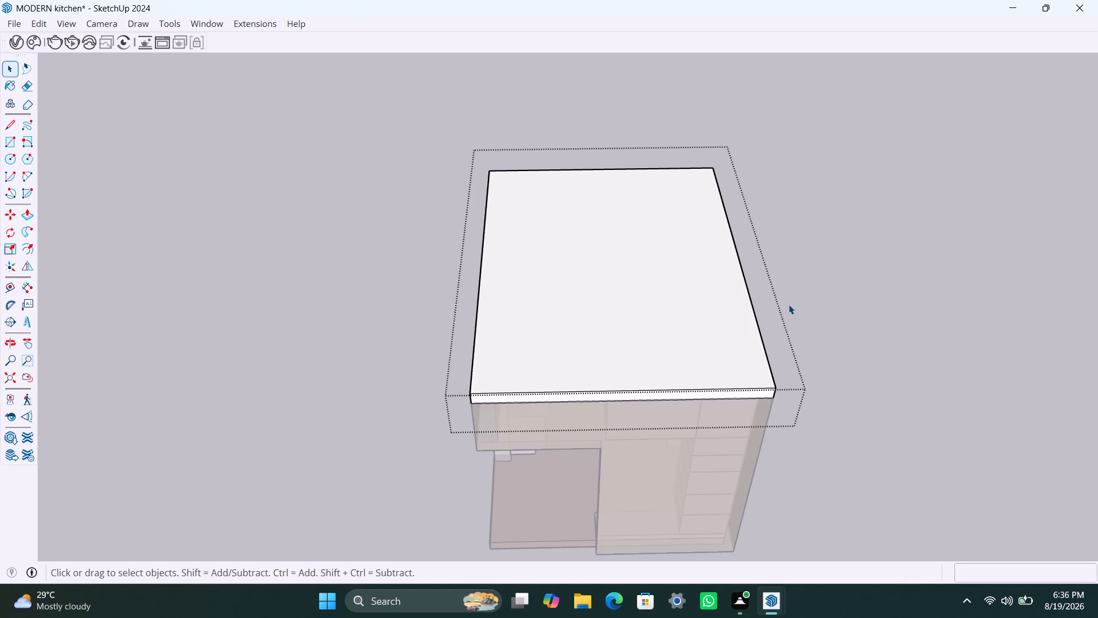
pyautogui.click(842, 292)
# Examine the new ceiling slab and upper cabinets from below through the opened doorway corner.
pyautogui.scroll(-6, 634, 344)
pyautogui.moveTo(590, 374); pyautogui.dragTo(734, 230, button='middle')
pyautogui.scroll(3, 661, 351)
pyautogui.moveTo(632, 350); pyautogui.dragTo(614, 252, button='middle')
pyautogui.scroll(1, 609, 280)
pyautogui.moveTo(602, 307); pyautogui.dragTo(608, 242, button='middle')
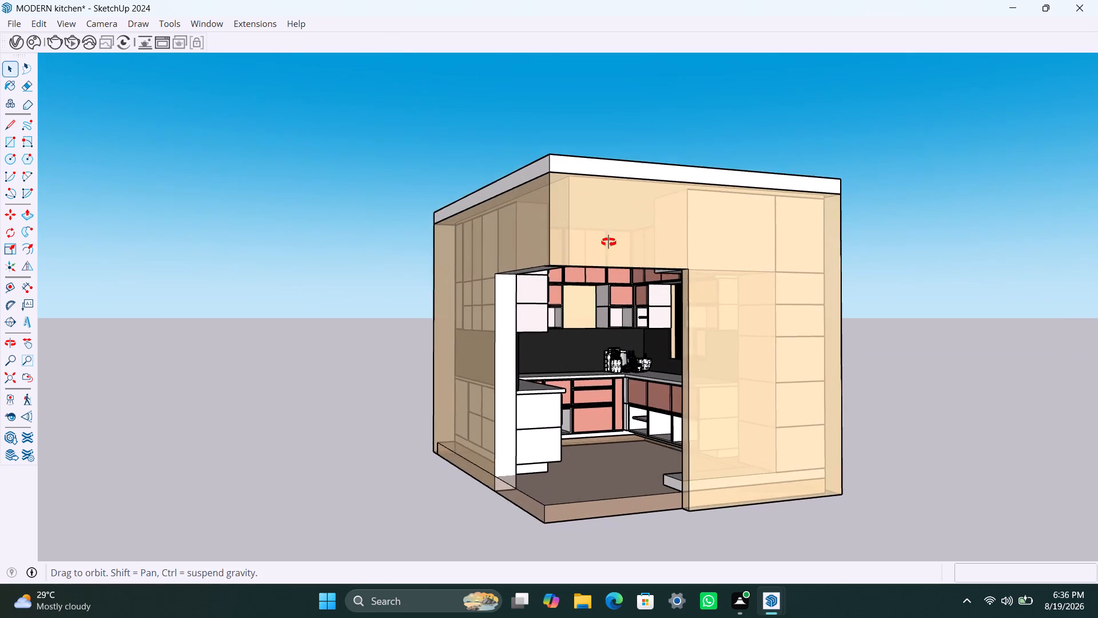
pyautogui.moveTo(608, 242); pyautogui.dragTo(615, 199, button='middle')
pyautogui.scroll(3, 603, 261)
pyautogui.moveTo(600, 283); pyautogui.dragTo(582, 335, button='middle')
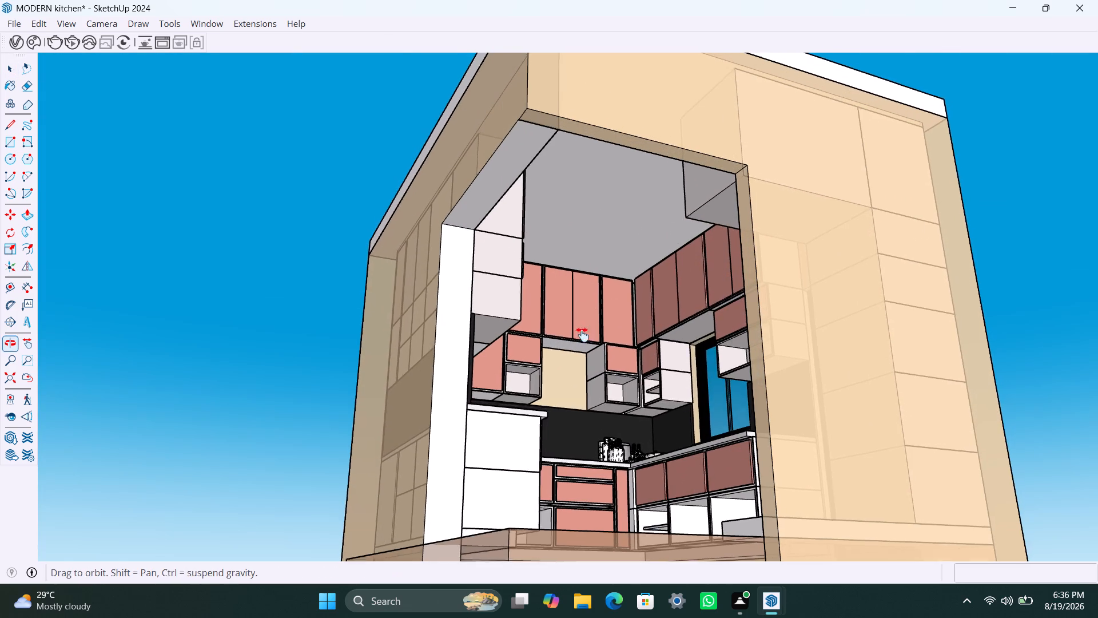
pyautogui.moveTo(582, 335); pyautogui.dragTo(580, 341, button='middle')
pyautogui.scroll(4, 575, 292)
pyautogui.scroll(-6, 576, 272)
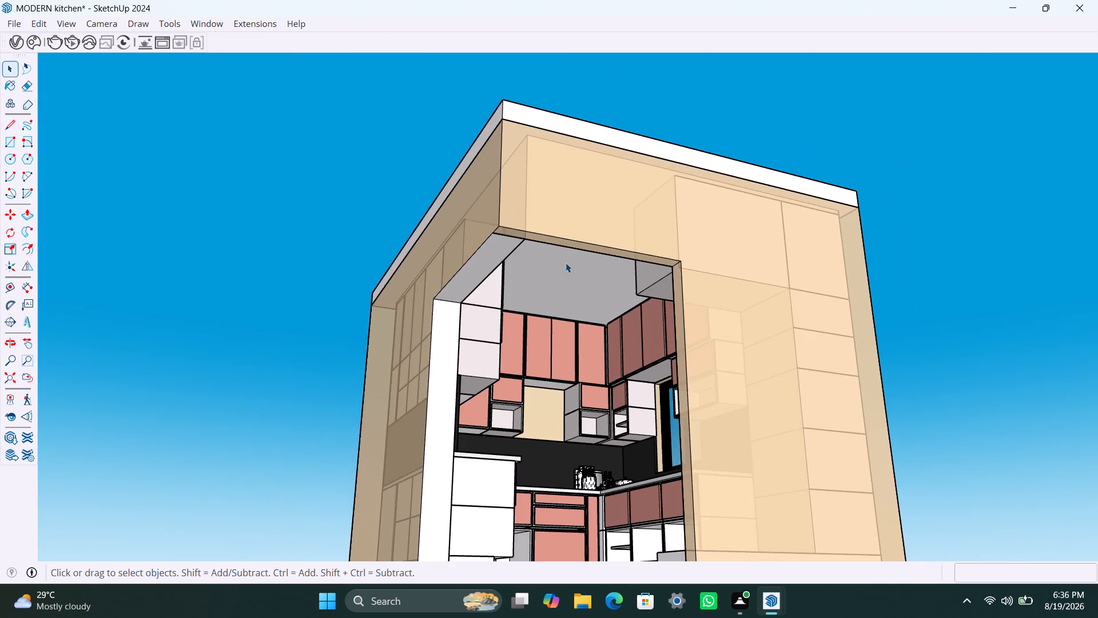
pyautogui.scroll(4, 566, 263)
pyautogui.click(567, 271)
pyautogui.doubleClick(568, 274)
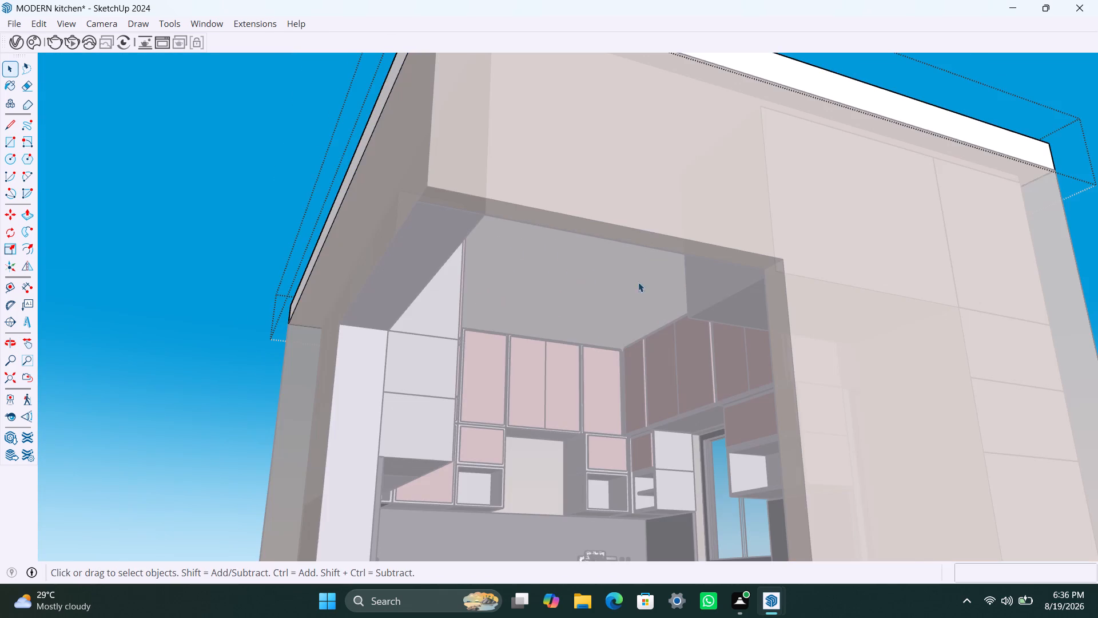
pyautogui.scroll(-4, 646, 292)
pyautogui.click(811, 119)
# Select the ceiling slab and browse the Chaos Cosmos Ceramic & porcelain materials for a suitable finish.
pyautogui.click(732, 181)
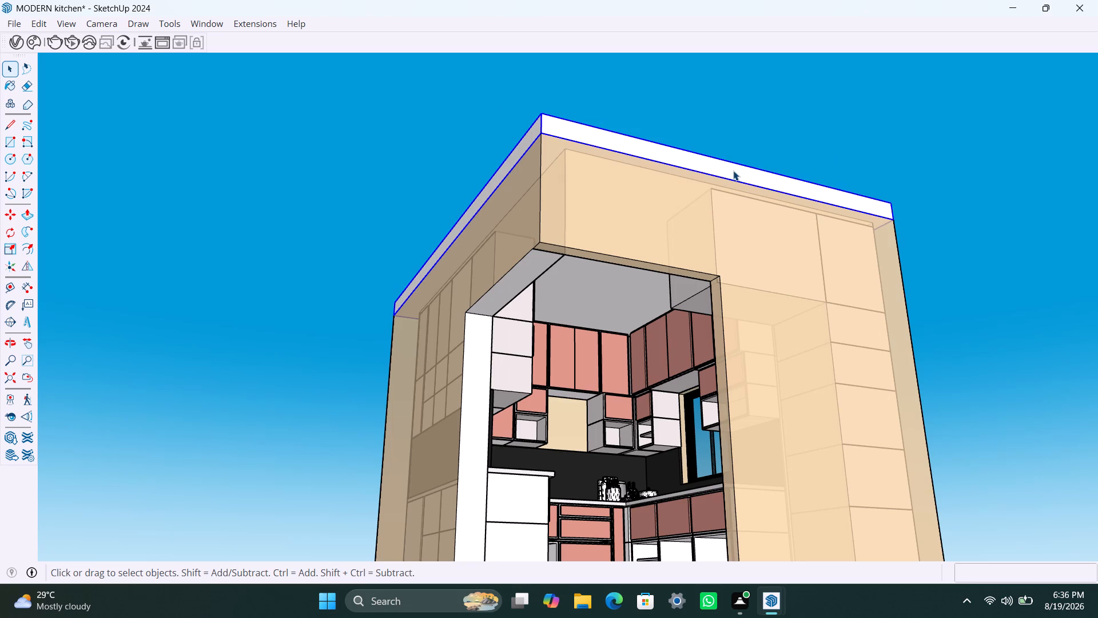
pyautogui.click(31, 47)
pyautogui.click(141, 88)
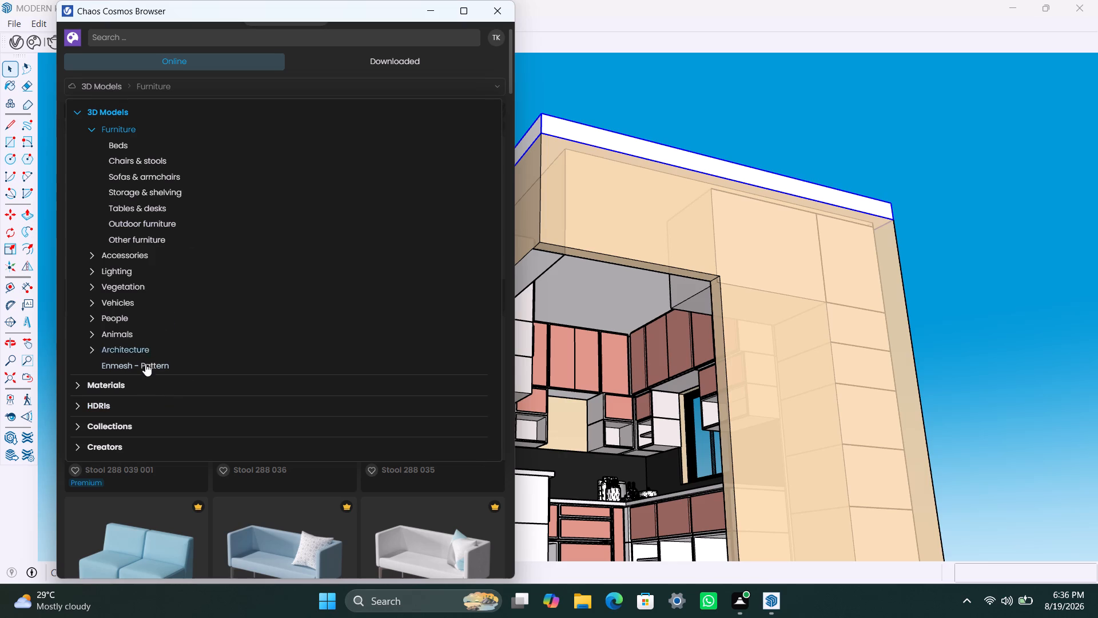
pyautogui.click(144, 381)
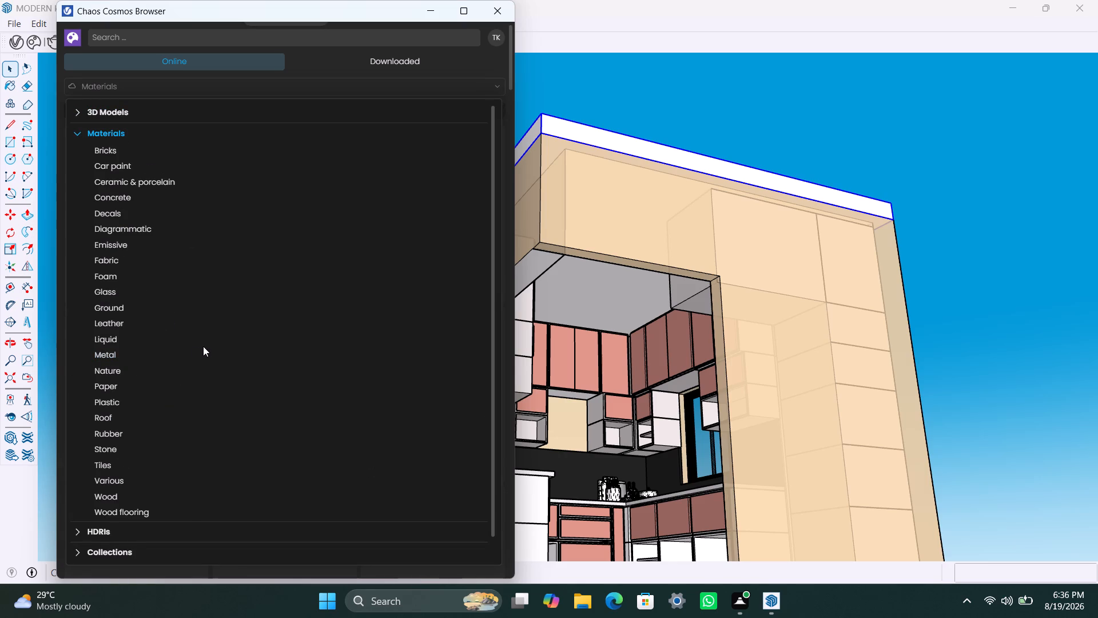
pyautogui.click(160, 185)
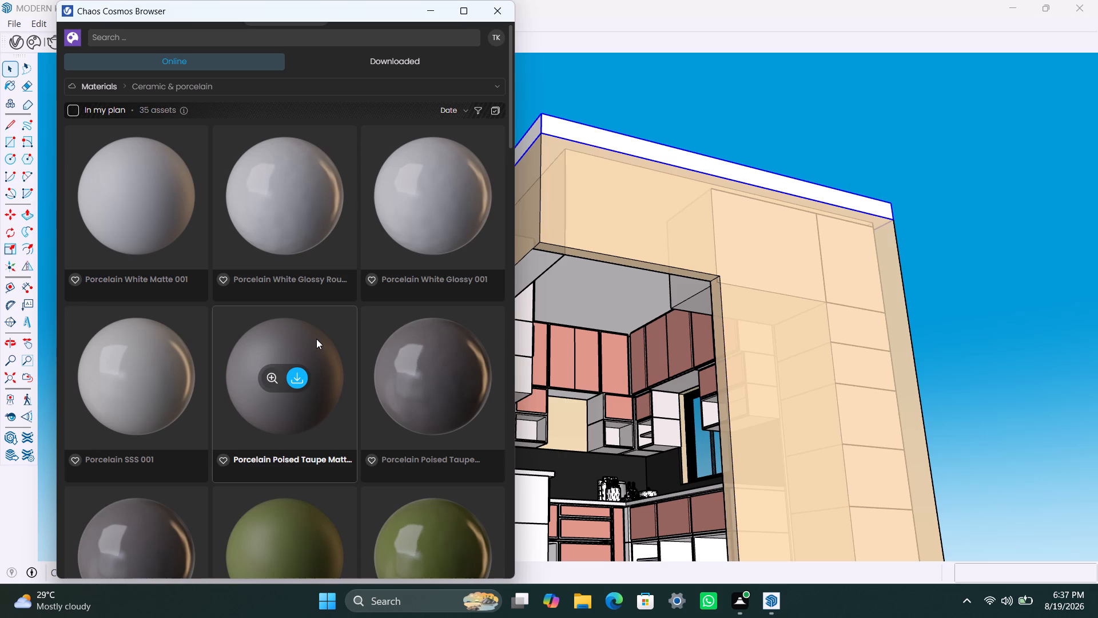
pyautogui.scroll(-5, 320, 365)
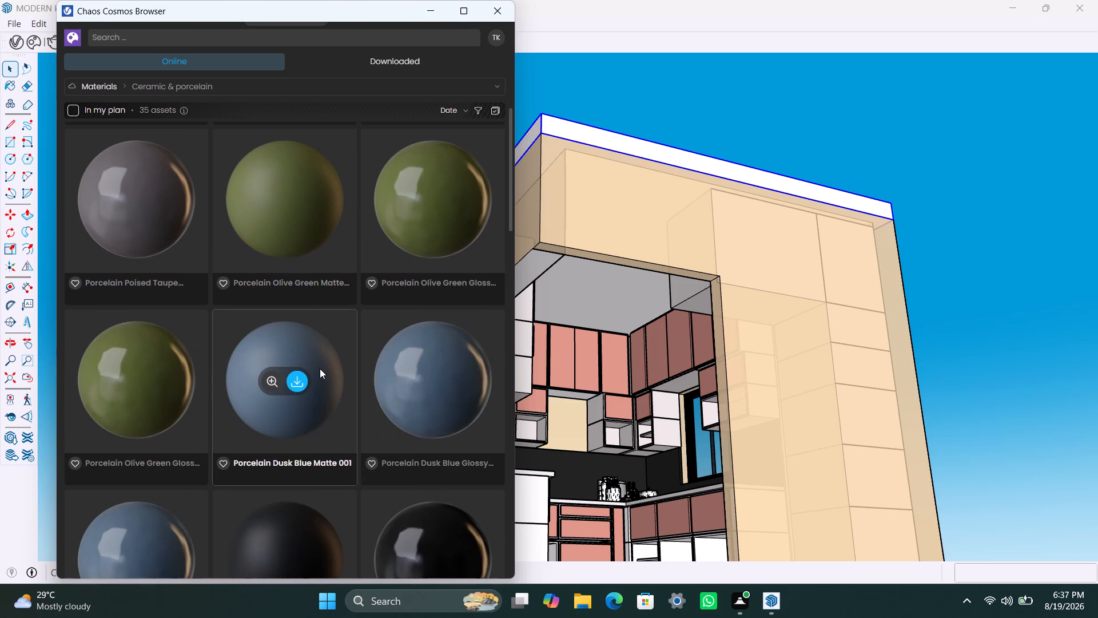
pyautogui.scroll(-4, 320, 369)
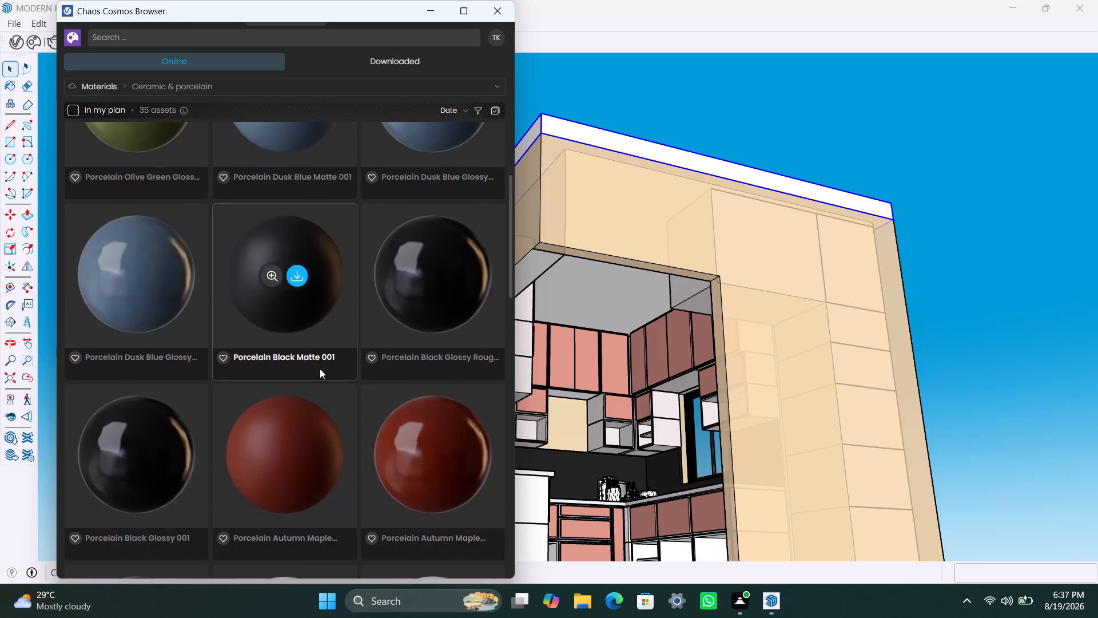
pyautogui.scroll(-6, 320, 369)
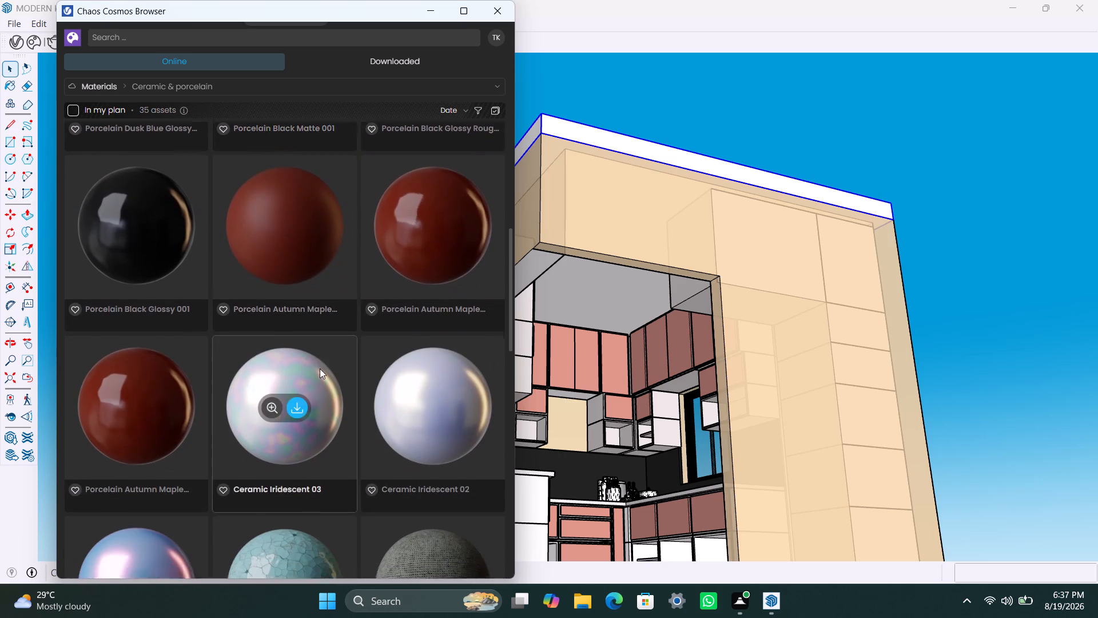
pyautogui.scroll(-6, 320, 369)
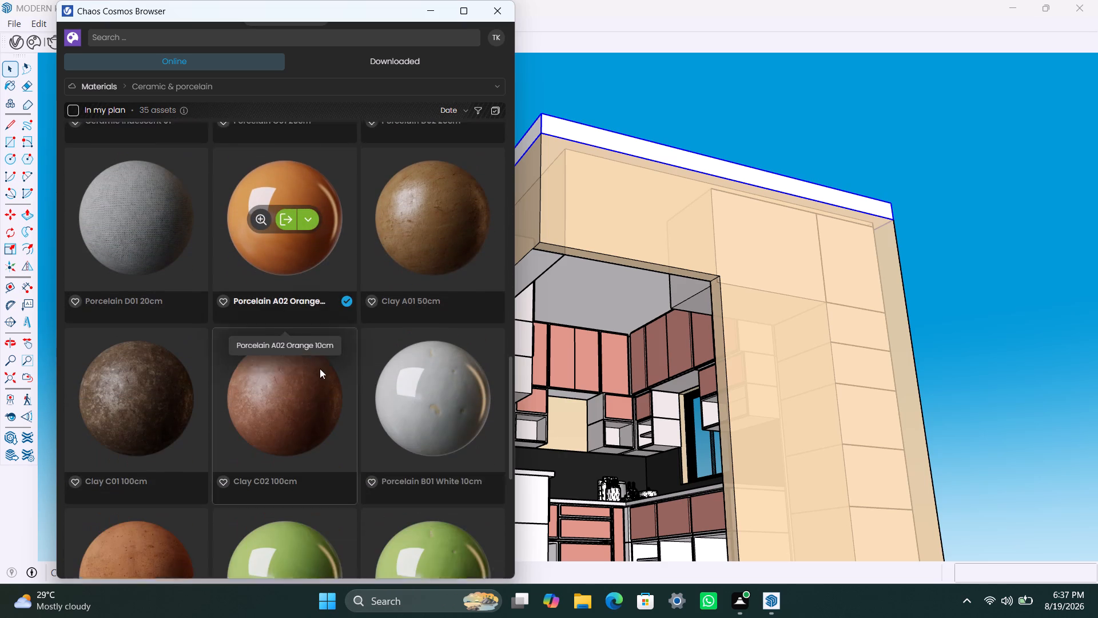
pyautogui.scroll(-5, 320, 369)
pyautogui.scroll(5, 323, 375)
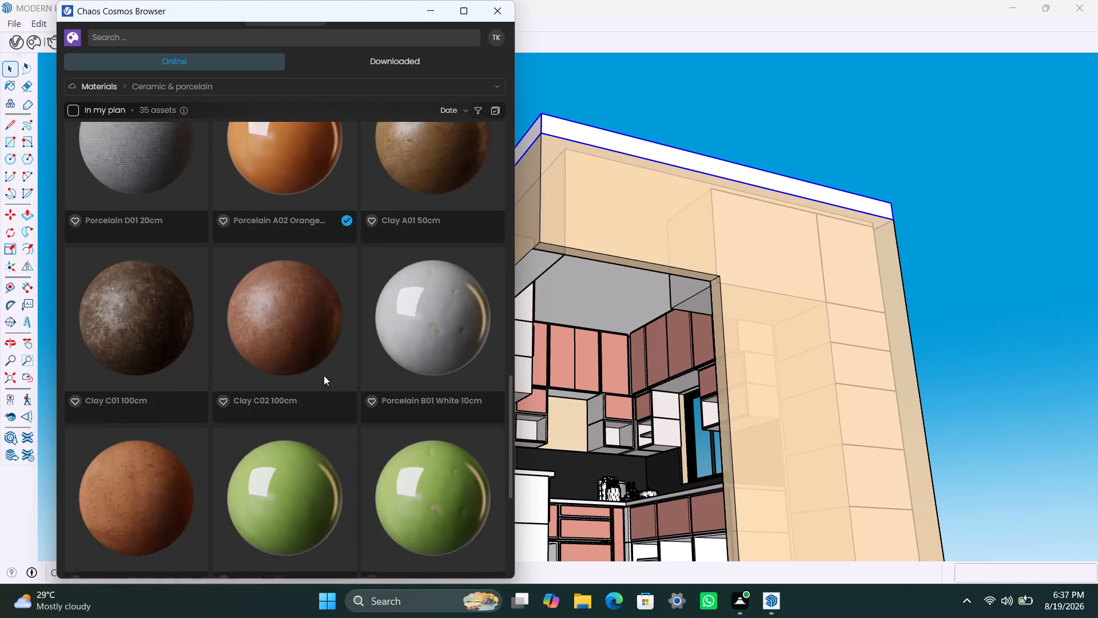
pyautogui.scroll(19, 324, 375)
pyautogui.scroll(8, 360, 254)
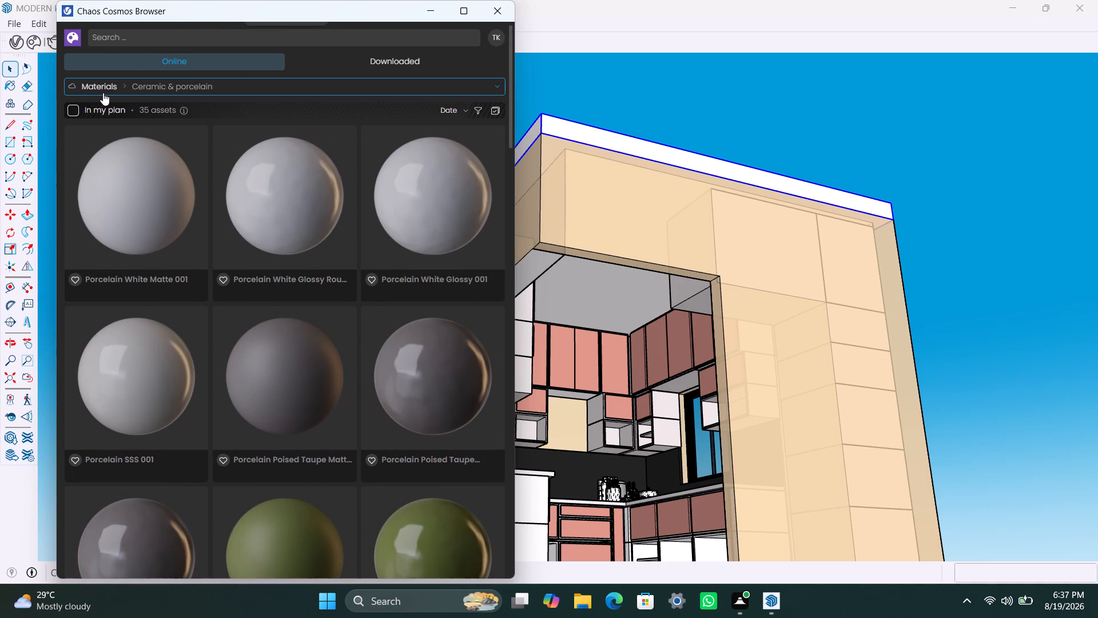
# Browse the Chaos Cosmos Roof materials, then download Roof Ceramic 22-10 200cm and import it into the scene.
pyautogui.click(157, 90)
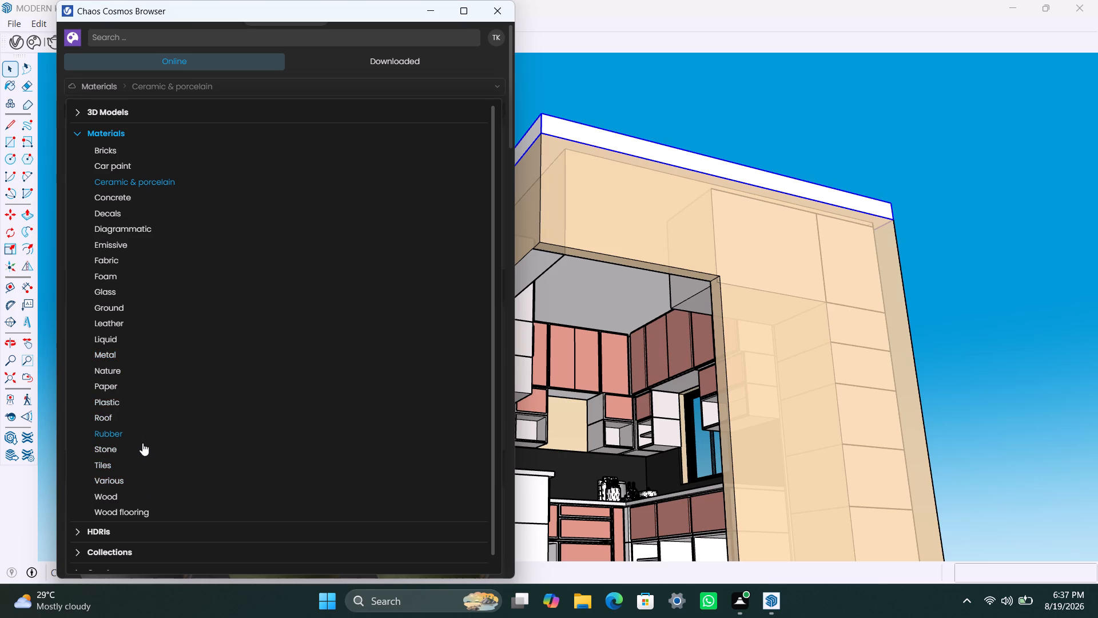
pyautogui.click(139, 423)
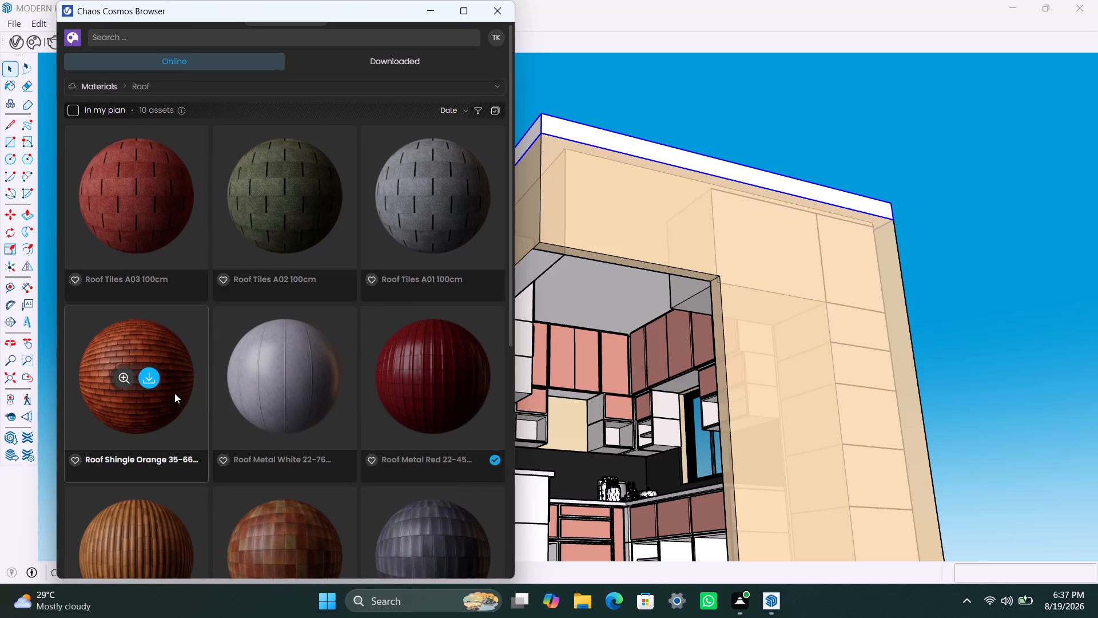
pyautogui.scroll(-3, 175, 401)
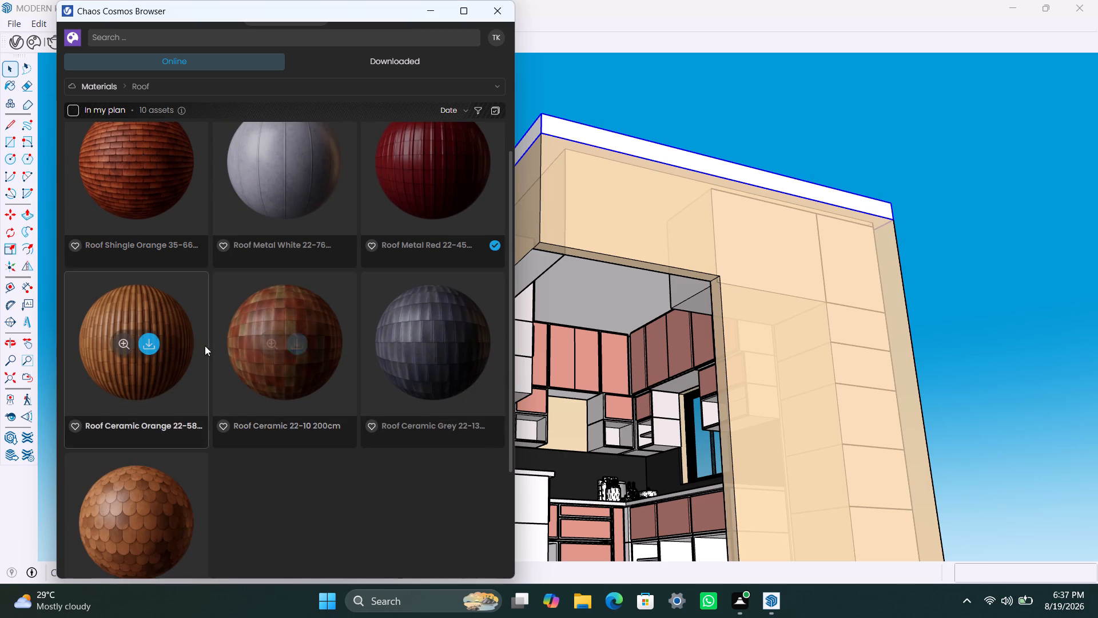
pyautogui.scroll(-5, 238, 446)
pyautogui.scroll(4, 236, 448)
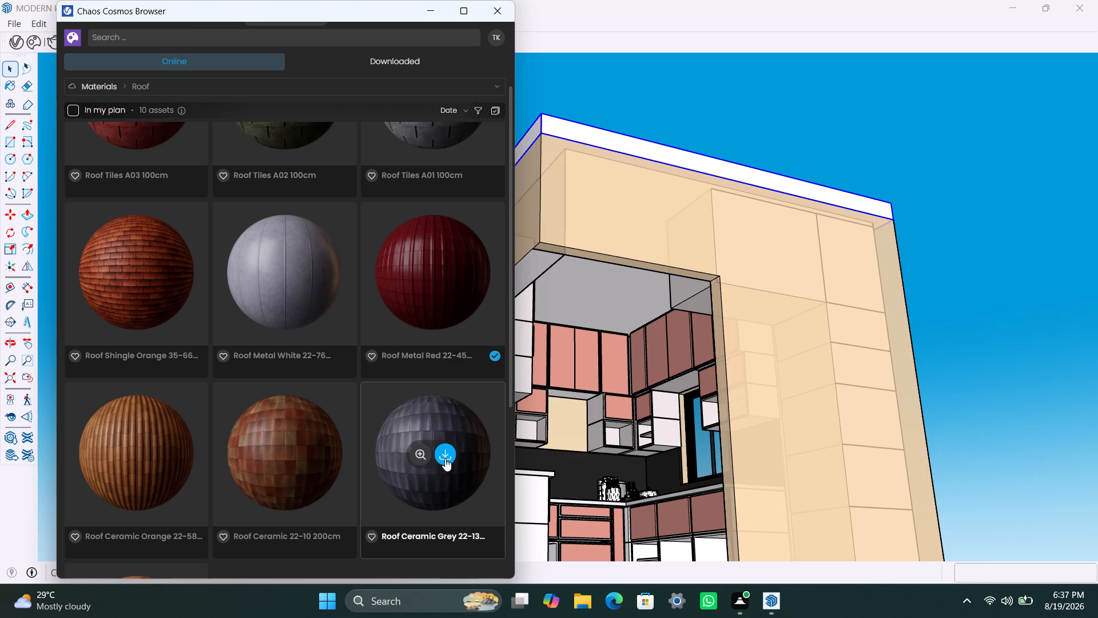
pyautogui.scroll(-3, 234, 459)
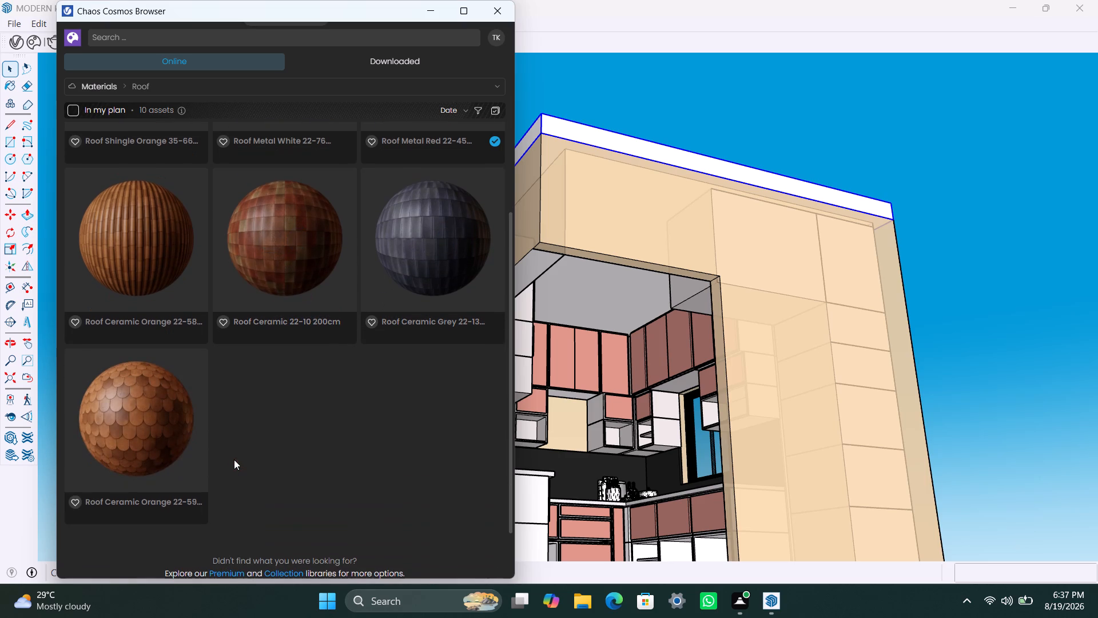
pyautogui.scroll(8, 194, 423)
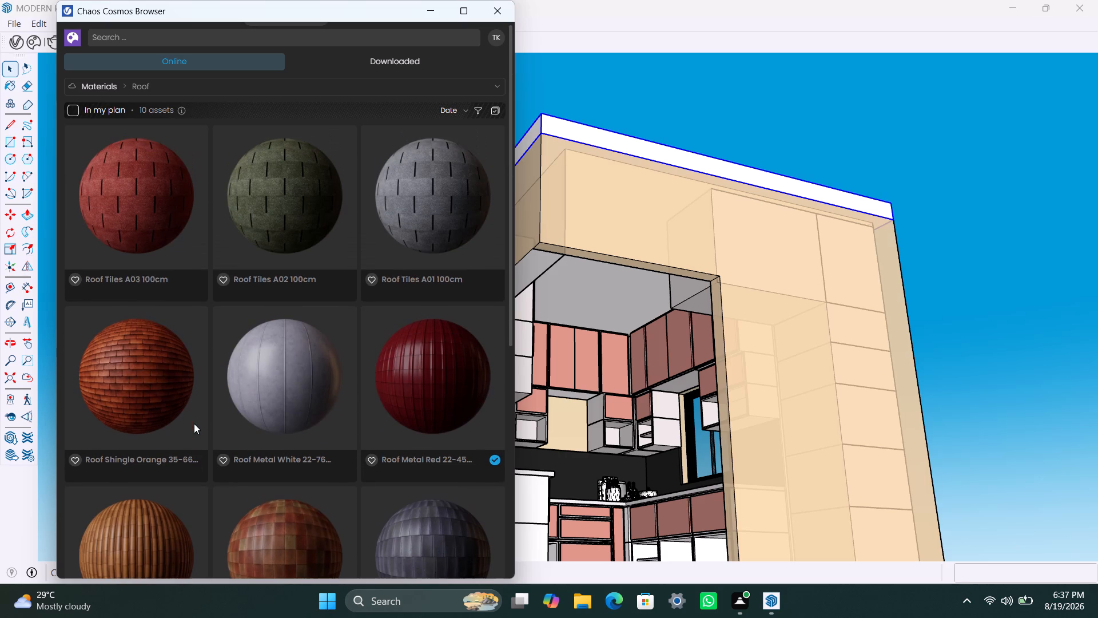
pyautogui.scroll(4, 197, 423)
pyautogui.scroll(-2, 197, 423)
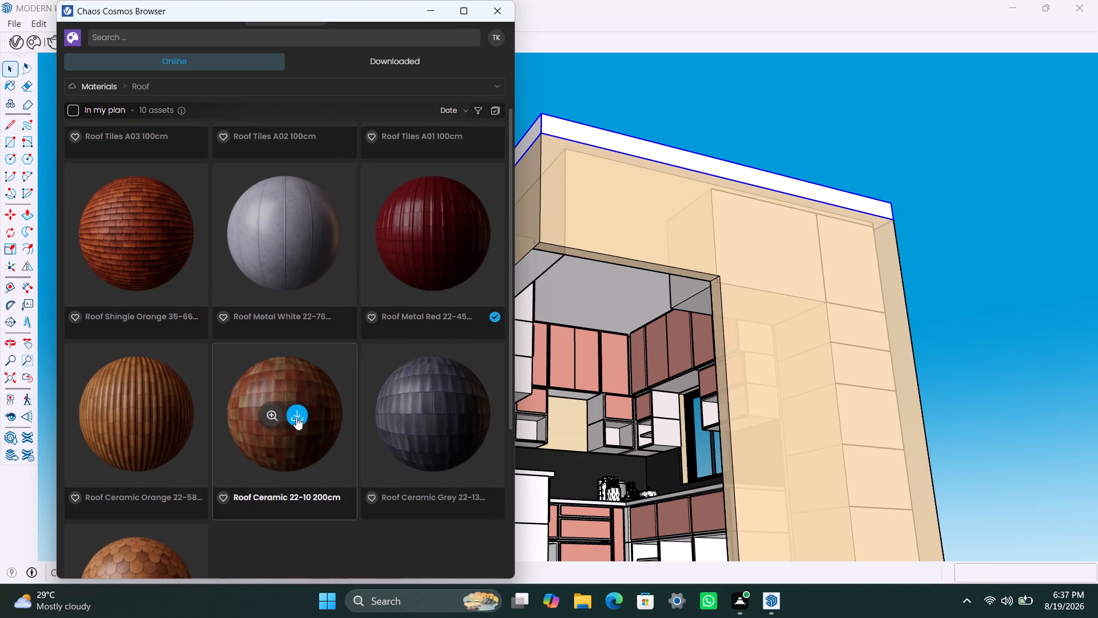
pyautogui.click(296, 417)
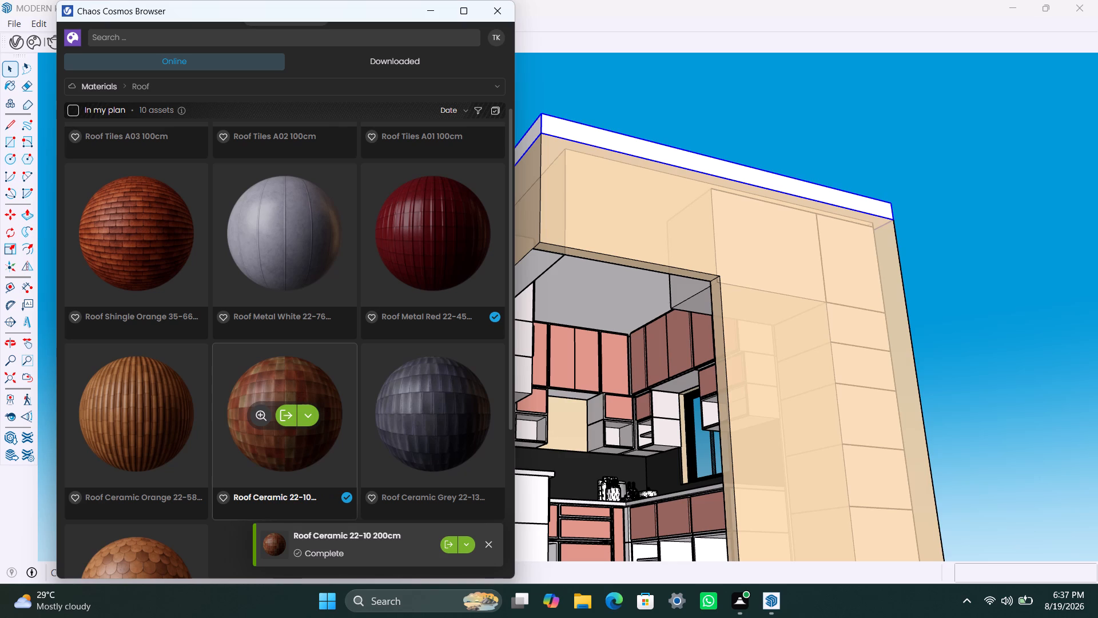
pyautogui.click(449, 547)
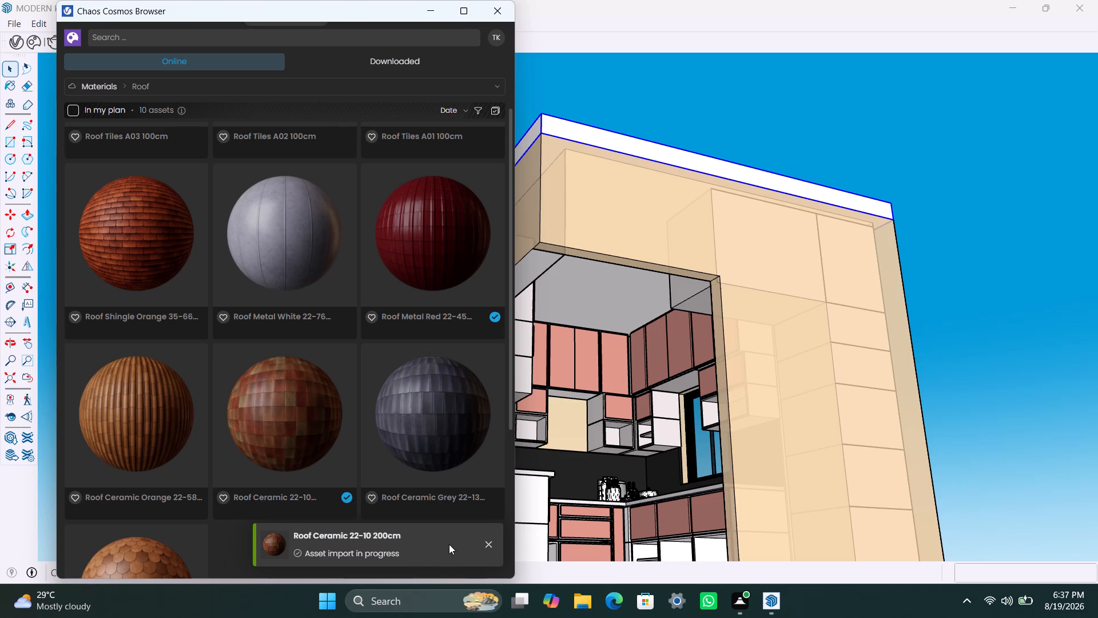
pyautogui.click(431, 9)
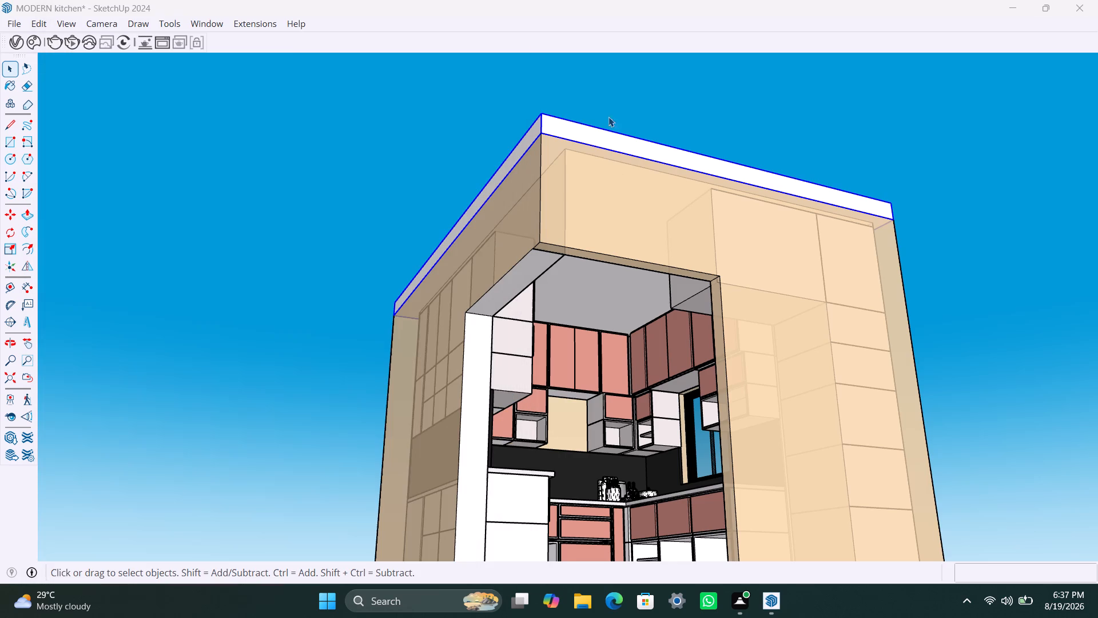
# Review the wood and roof materials in the V-Ray Asset Editor and delete the Wood Black 18-35 80cm material.
pyautogui.rightClick(588, 130)
pyautogui.click(564, 133)
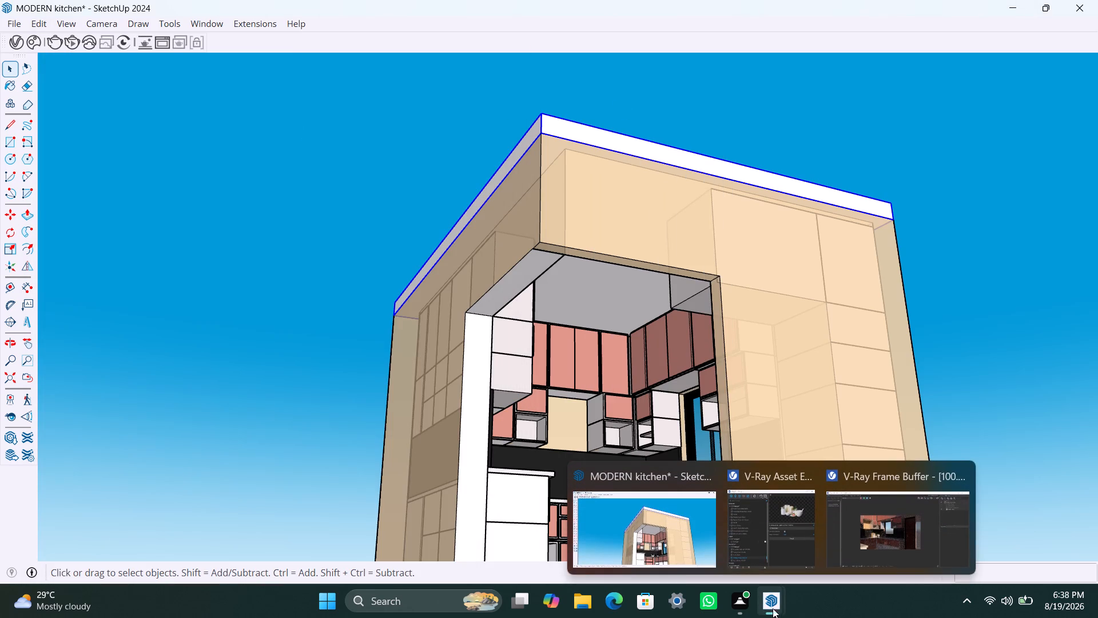
pyautogui.click(786, 542)
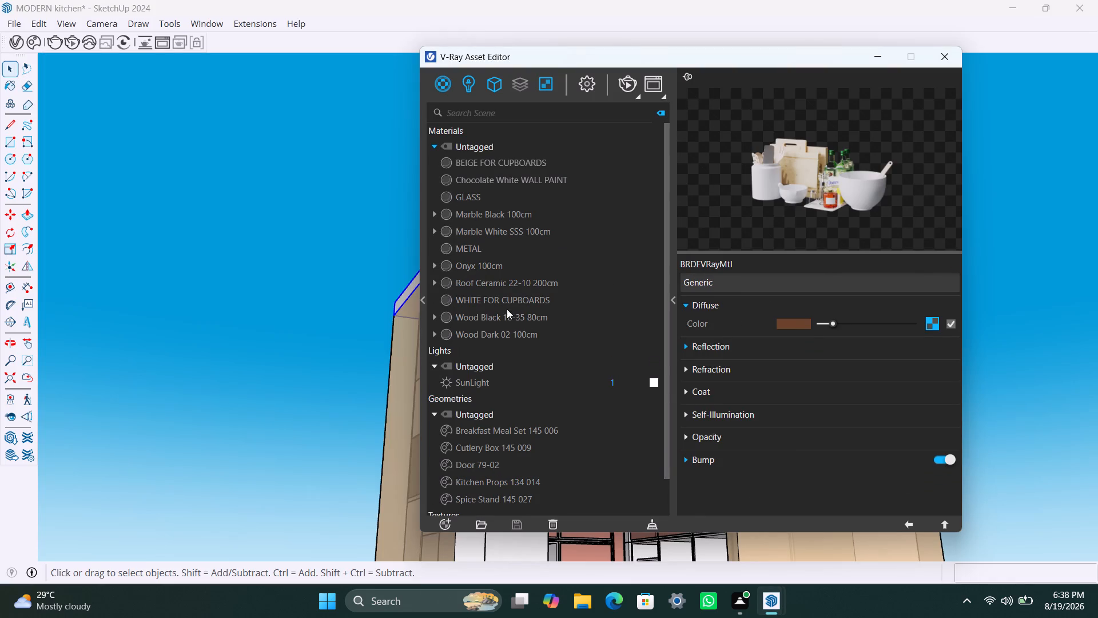
pyautogui.click(511, 334)
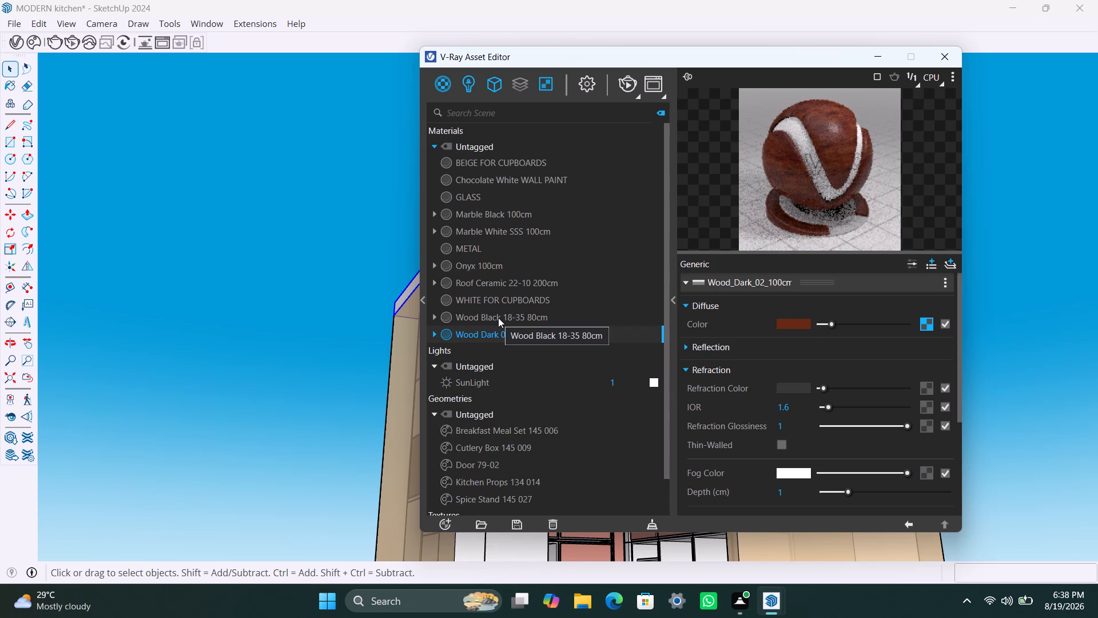
pyautogui.click(498, 318)
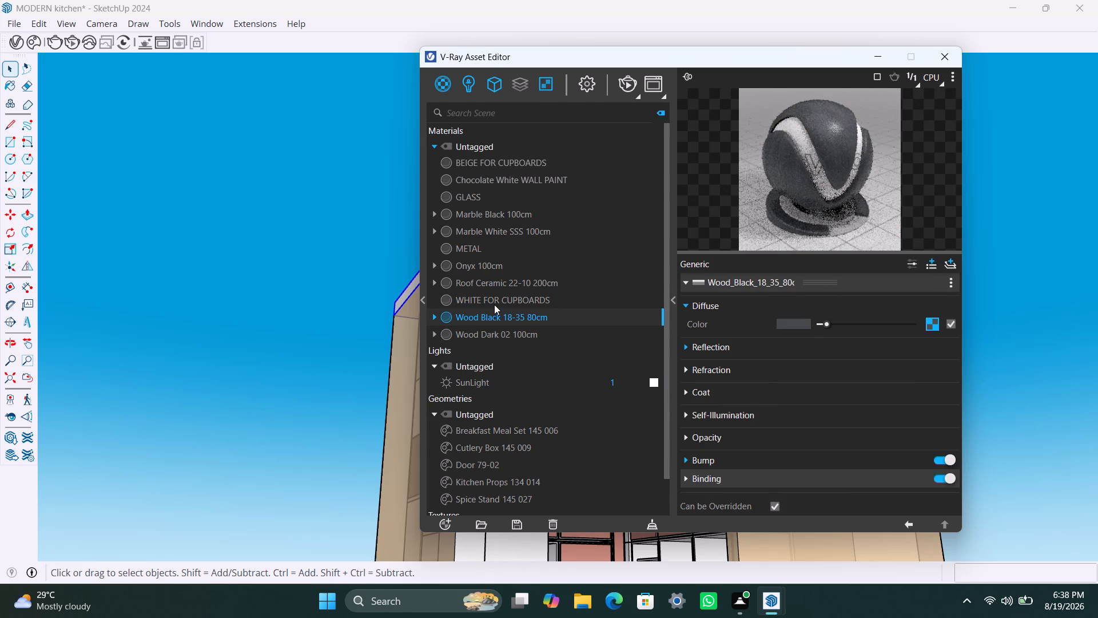
pyautogui.click(495, 284)
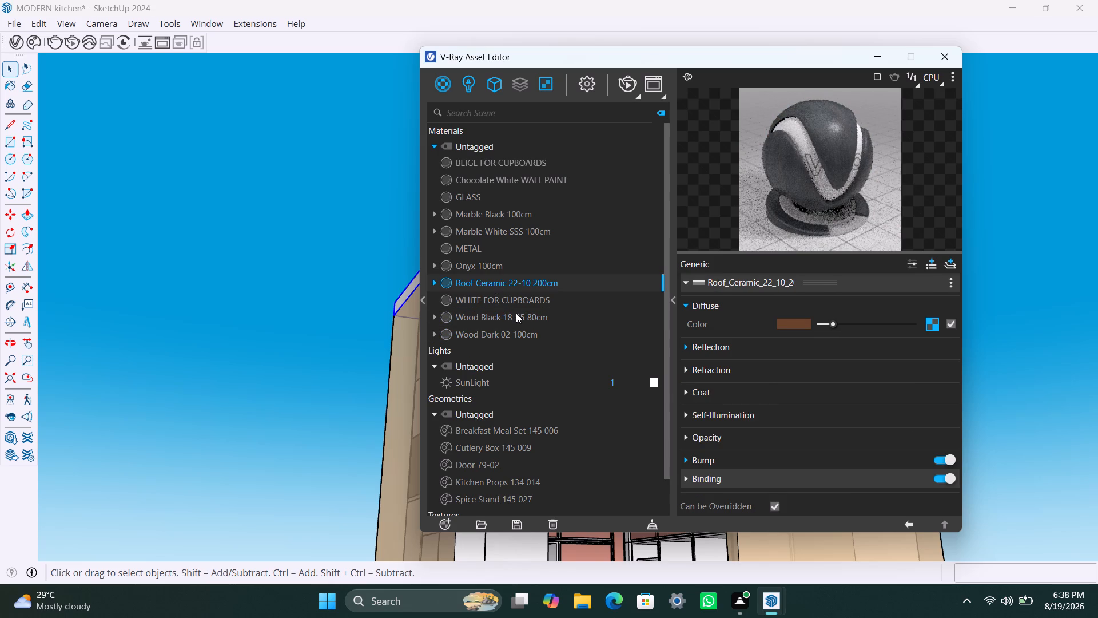
pyautogui.click(516, 315)
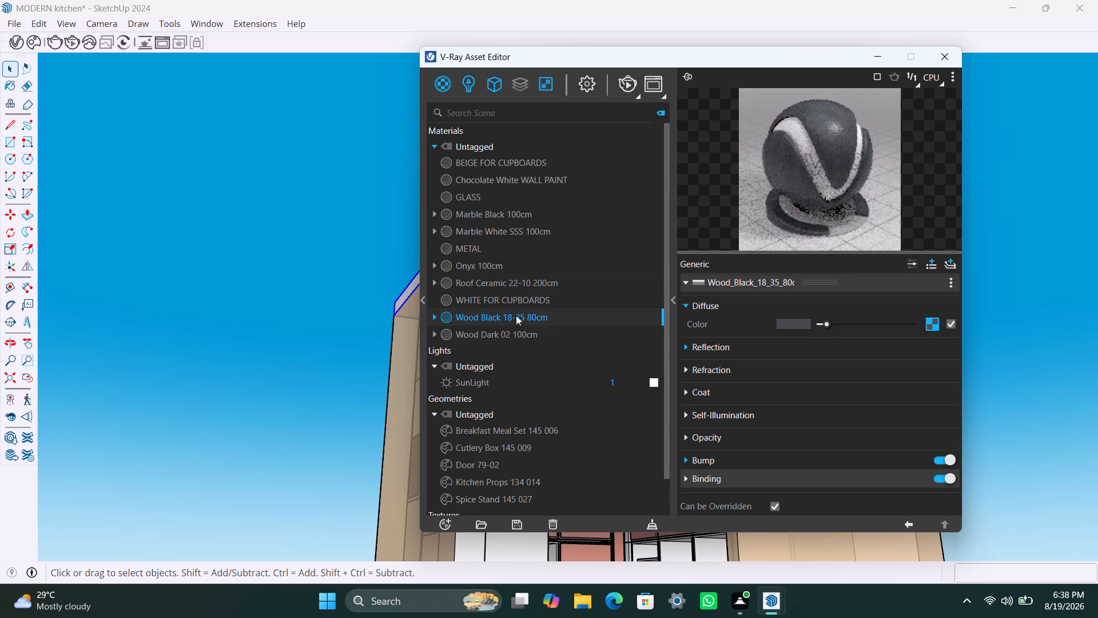
pyautogui.rightClick(516, 315)
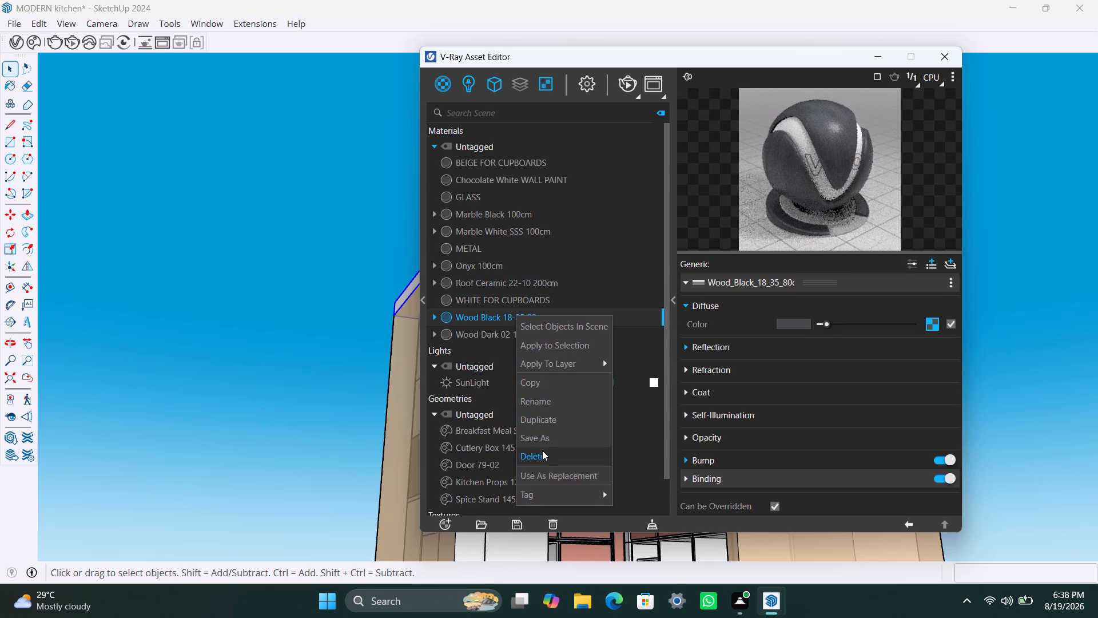
pyautogui.click(542, 450)
pyautogui.click(591, 301)
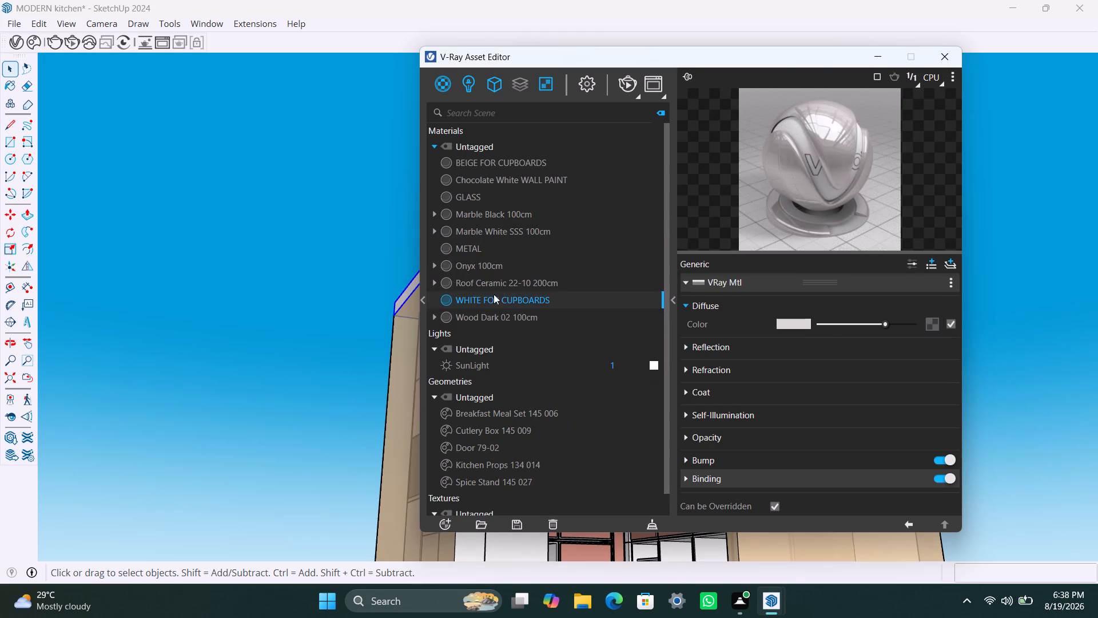
# Apply the Roof Ceramic 22-10 200cm material to the selected ceiling slab.
pyautogui.click(479, 278)
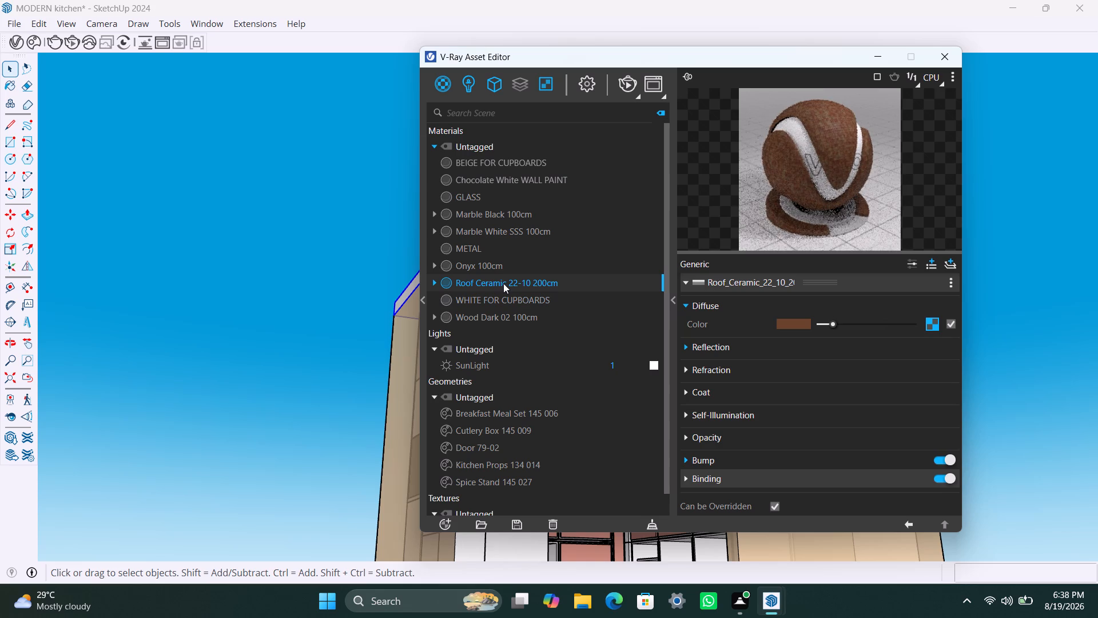
pyautogui.rightClick(490, 284)
pyautogui.click(509, 319)
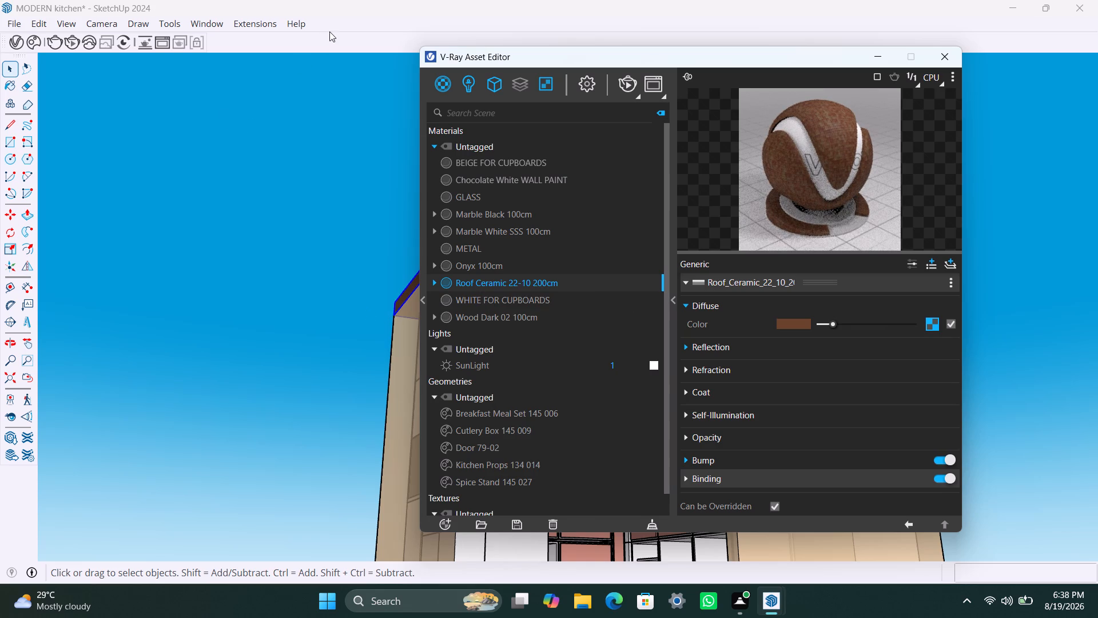
# Display the V-Ray Utilities tools and apply the cubic texture projection fitted to the bounding box to the ceiling slab.
pyautogui.rightClick(338, 27)
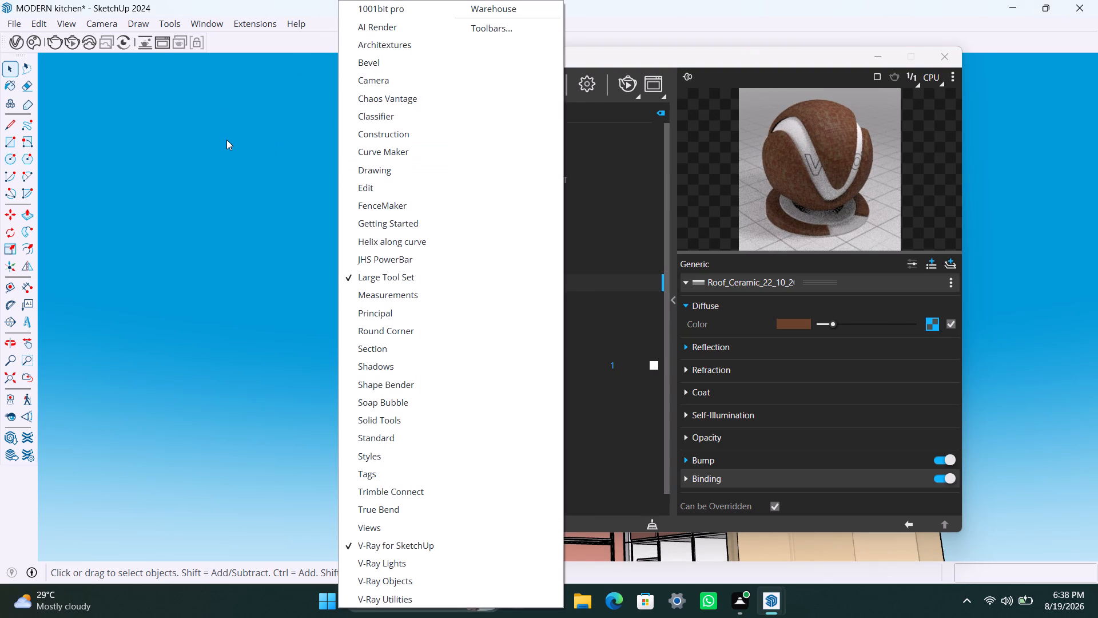
pyautogui.click(226, 140)
pyautogui.rightClick(326, 22)
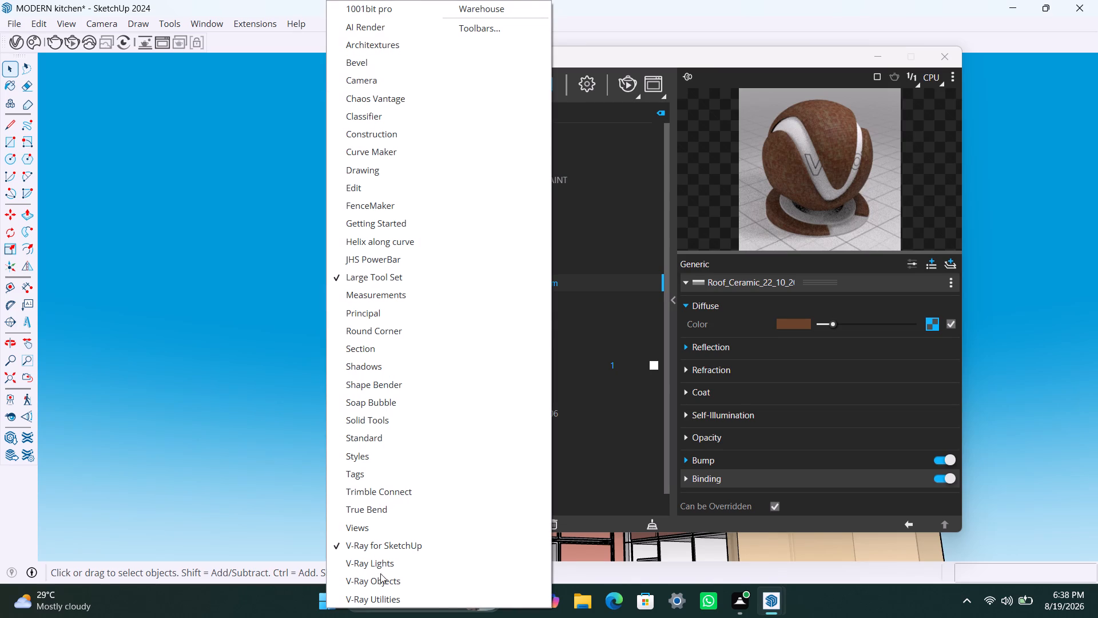
pyautogui.click(388, 595)
pyautogui.click(151, 163)
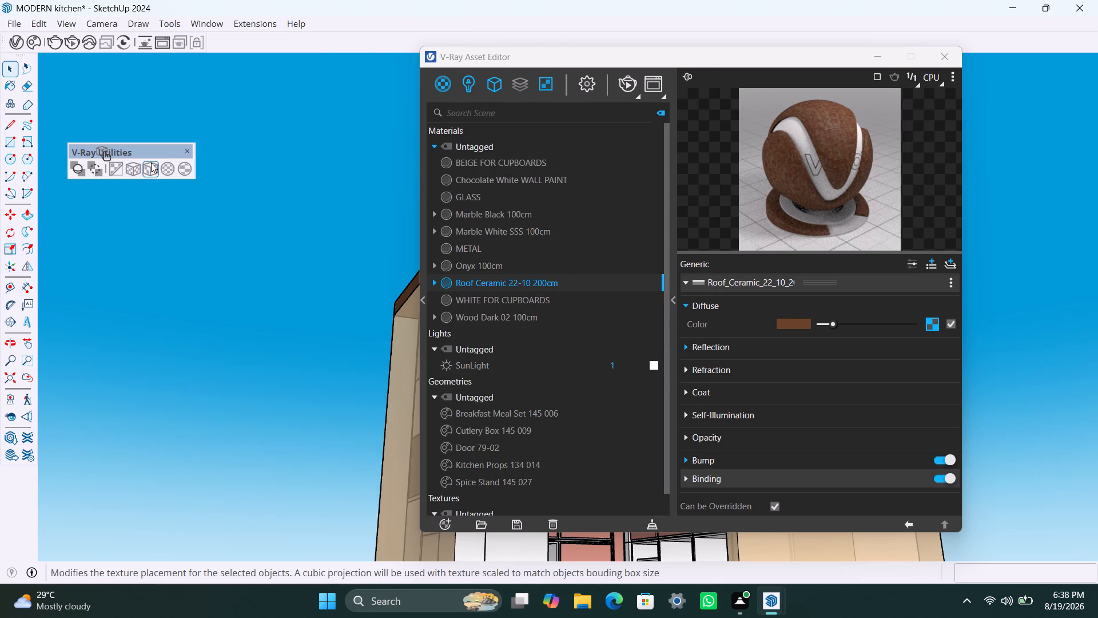
pyautogui.click(148, 170)
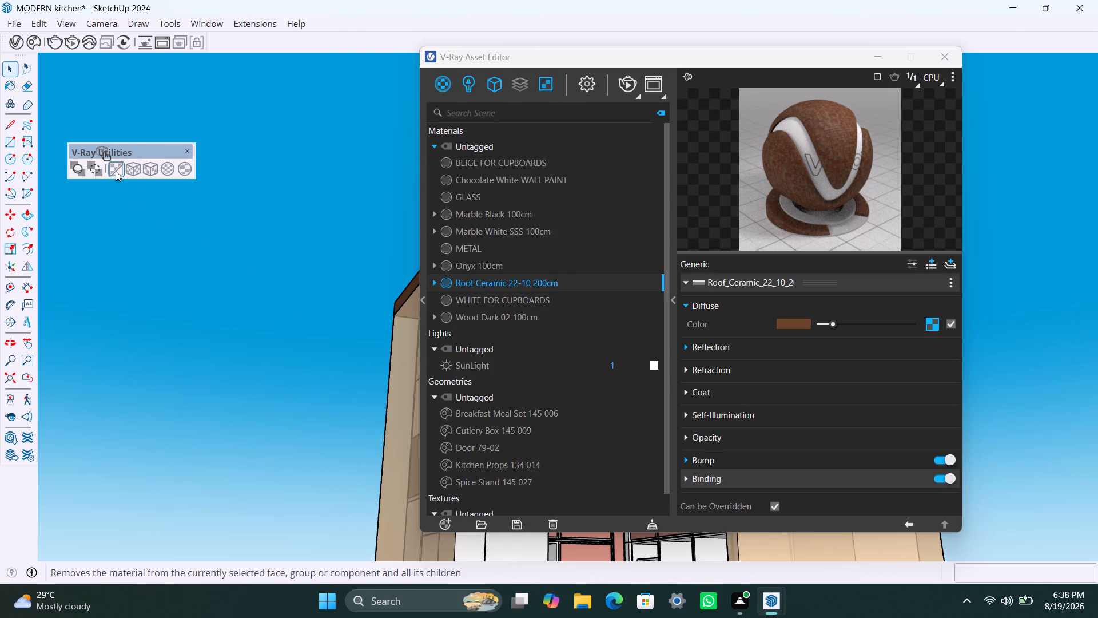
pyautogui.rightClick(465, 280)
pyautogui.click(490, 310)
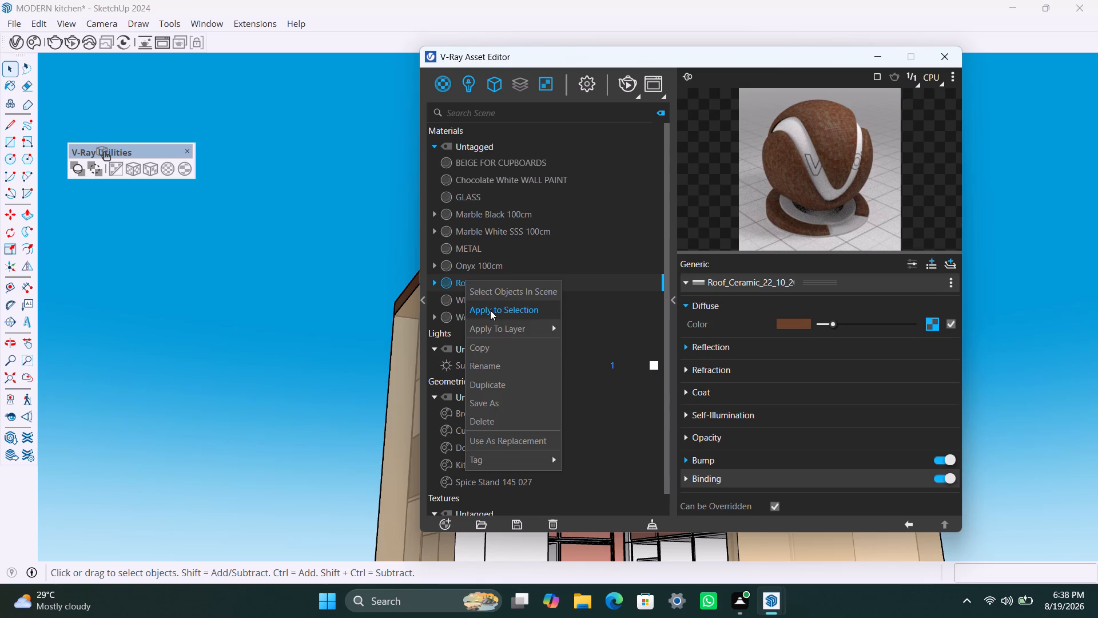
pyautogui.tripleClick(148, 164)
pyautogui.click(148, 164)
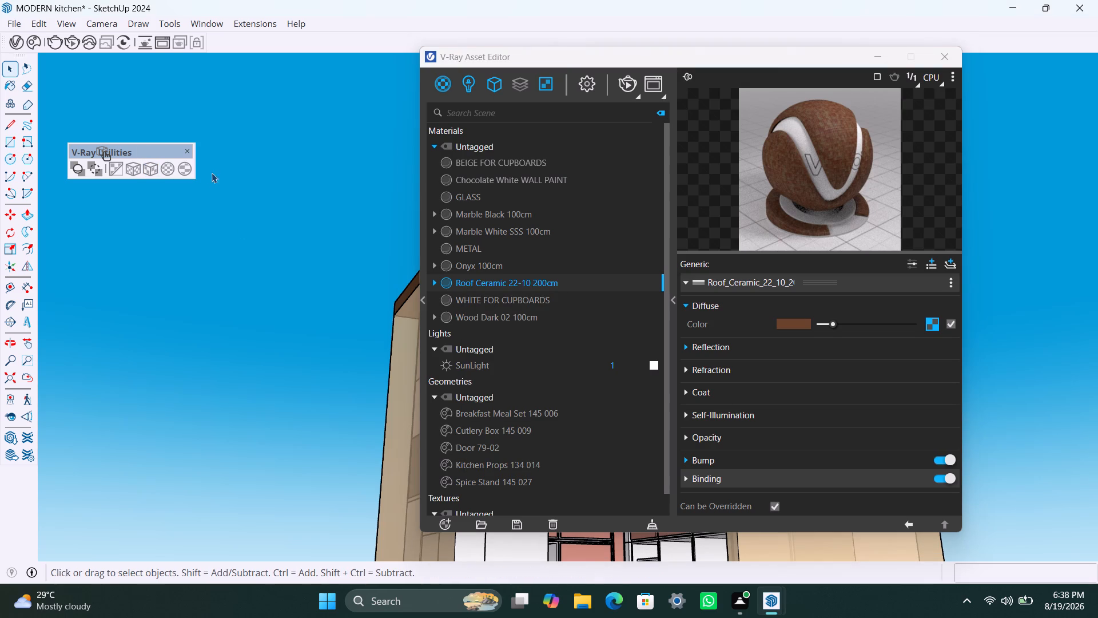
pyautogui.click(405, 302)
pyautogui.click(152, 167)
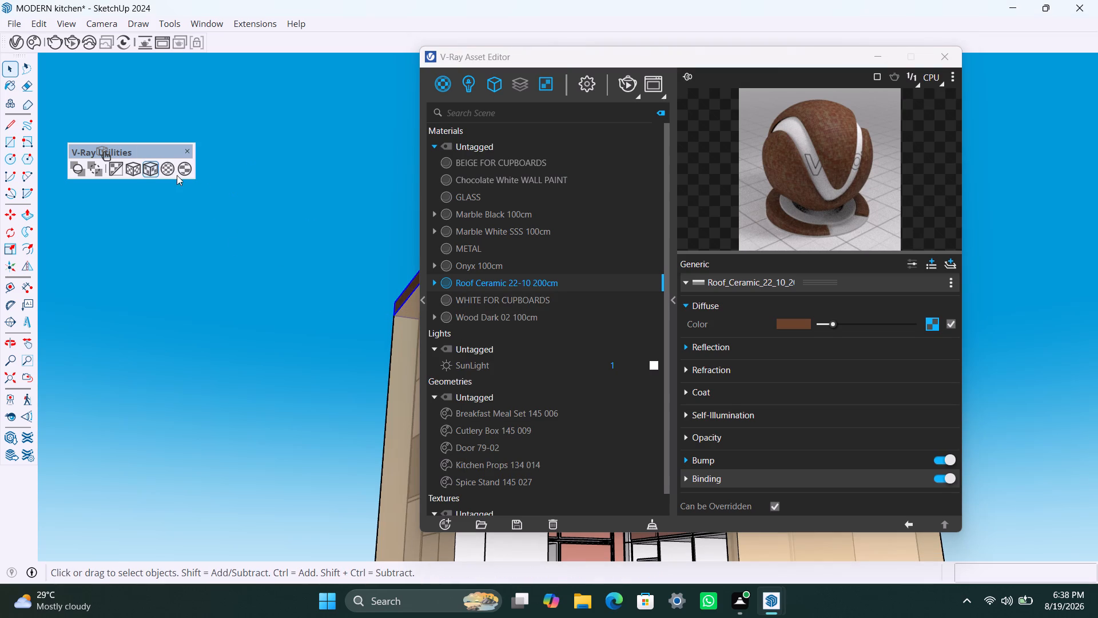
pyautogui.click(357, 222)
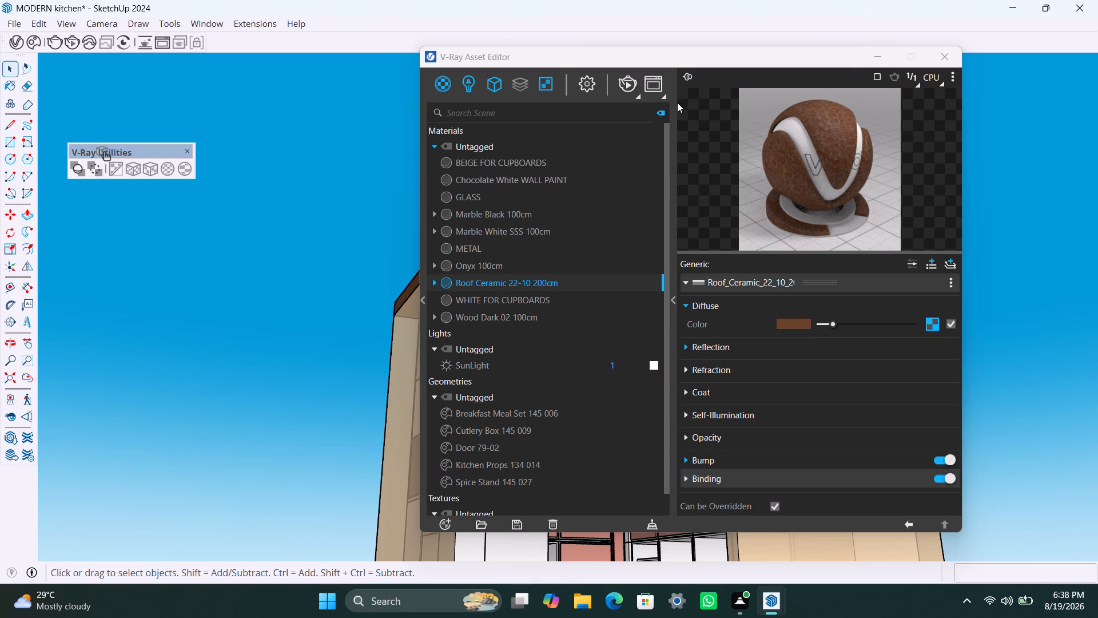
pyautogui.click(872, 59)
# Examine the ceramic-finished ceiling slab and the kitchen from several outside angles through the open doorway corner.
pyautogui.scroll(-1, 632, 283)
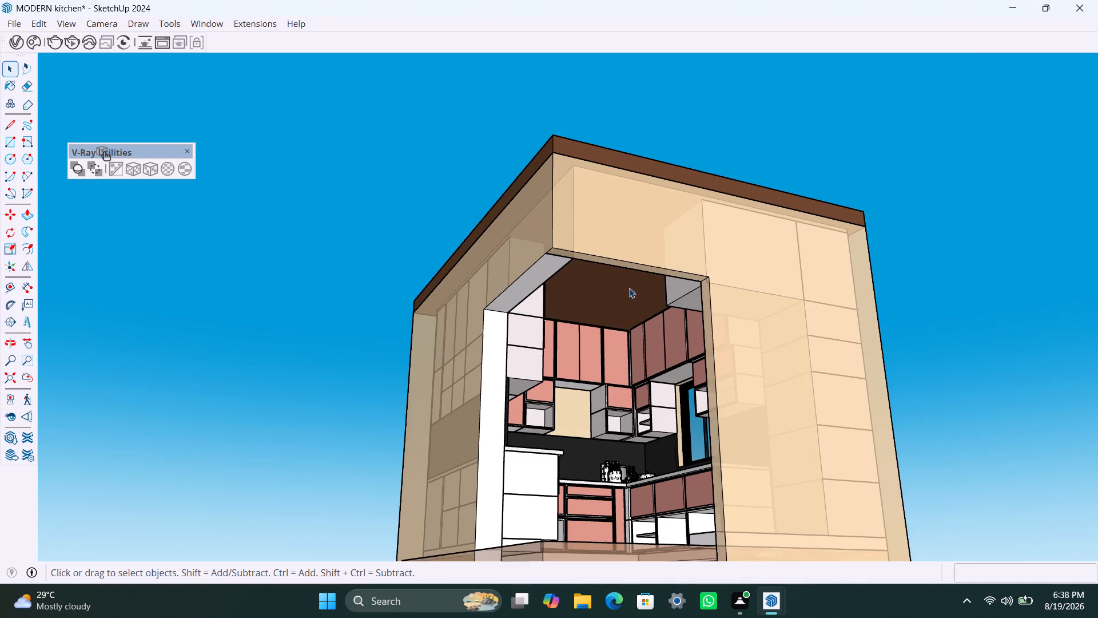
pyautogui.moveTo(619, 302); pyautogui.dragTo(611, 304, button='middle')
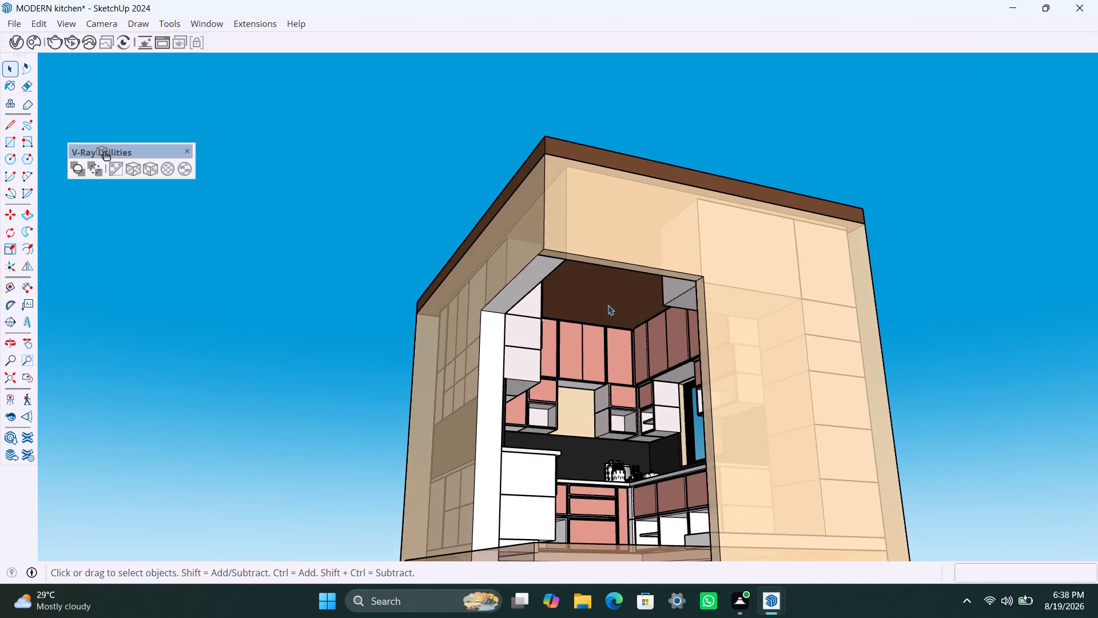
pyautogui.scroll(-2, 606, 307)
pyautogui.moveTo(597, 328); pyautogui.dragTo(600, 441, button='middle')
pyautogui.scroll(-1, 603, 434)
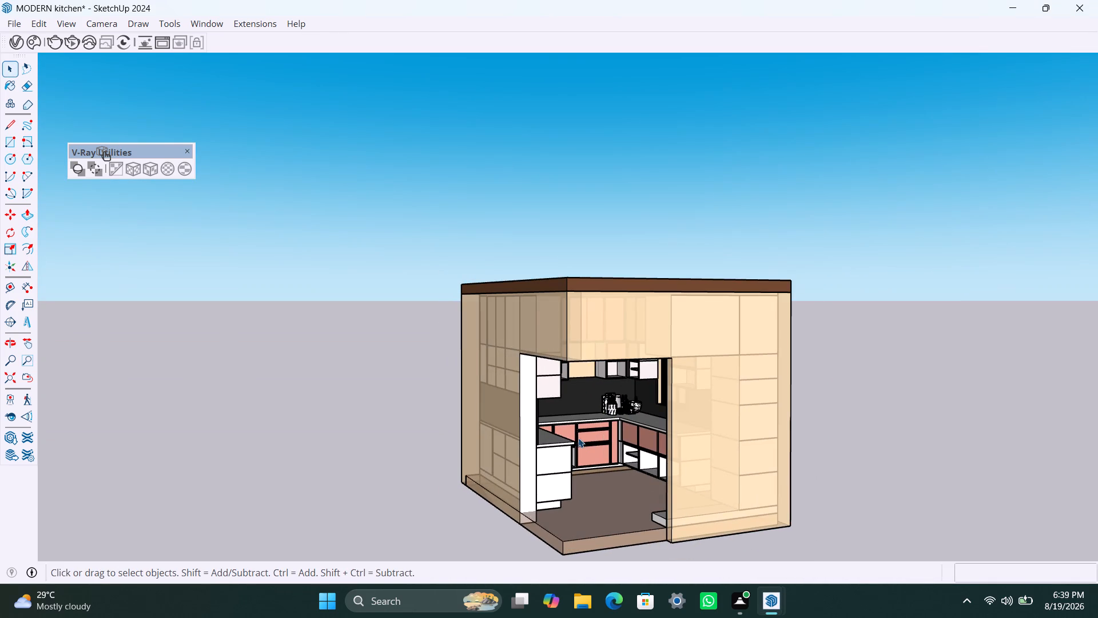
pyautogui.moveTo(579, 418); pyautogui.dragTo(537, 380, button='middle')
pyautogui.scroll(2, 555, 424)
pyautogui.moveTo(558, 443); pyautogui.dragTo(557, 443, button='middle')
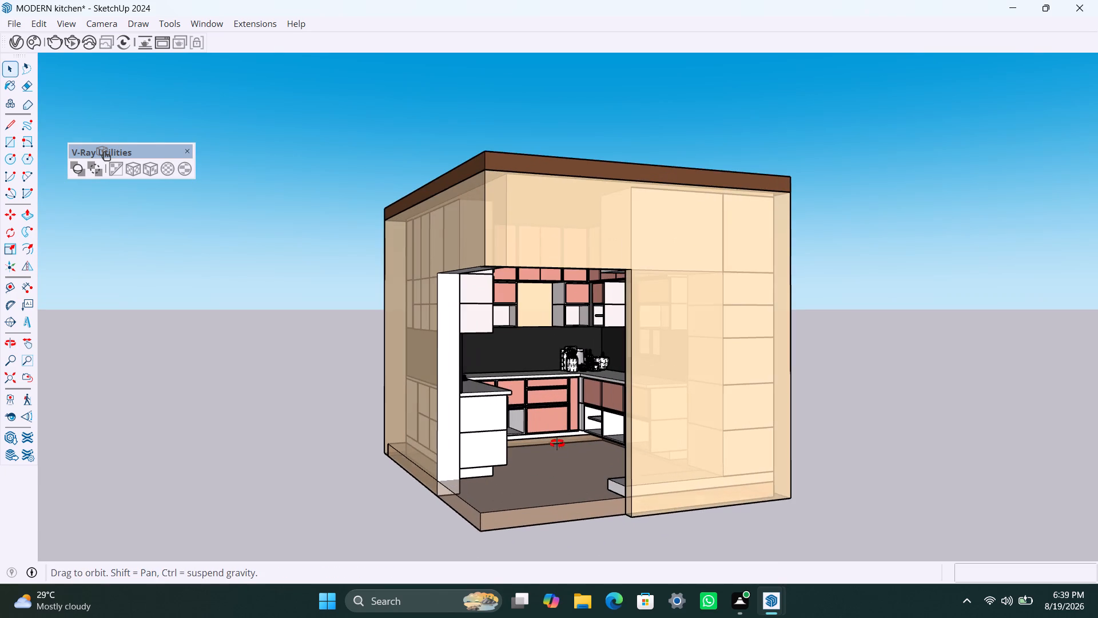
pyautogui.moveTo(557, 443); pyautogui.dragTo(454, 435, button='middle')
pyautogui.scroll(-3, 476, 399)
pyautogui.moveTo(513, 398); pyautogui.dragTo(662, 399, button='middle')
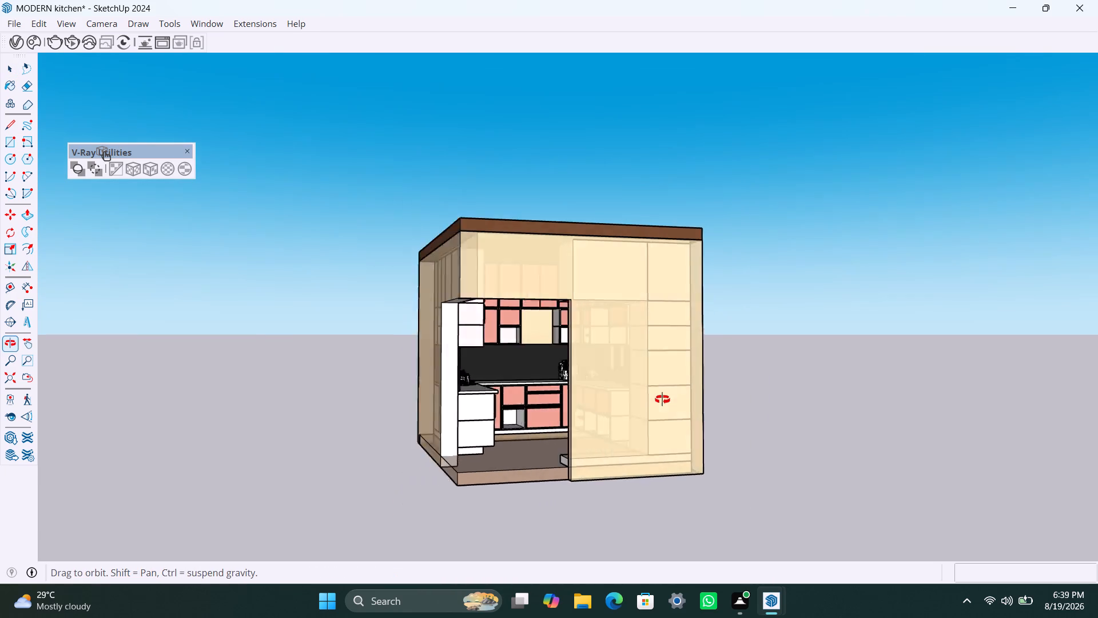
pyautogui.moveTo(662, 399); pyautogui.dragTo(704, 405, button='middle')
pyautogui.scroll(3, 637, 358)
pyautogui.moveTo(577, 371); pyautogui.dragTo(591, 382, button='middle')
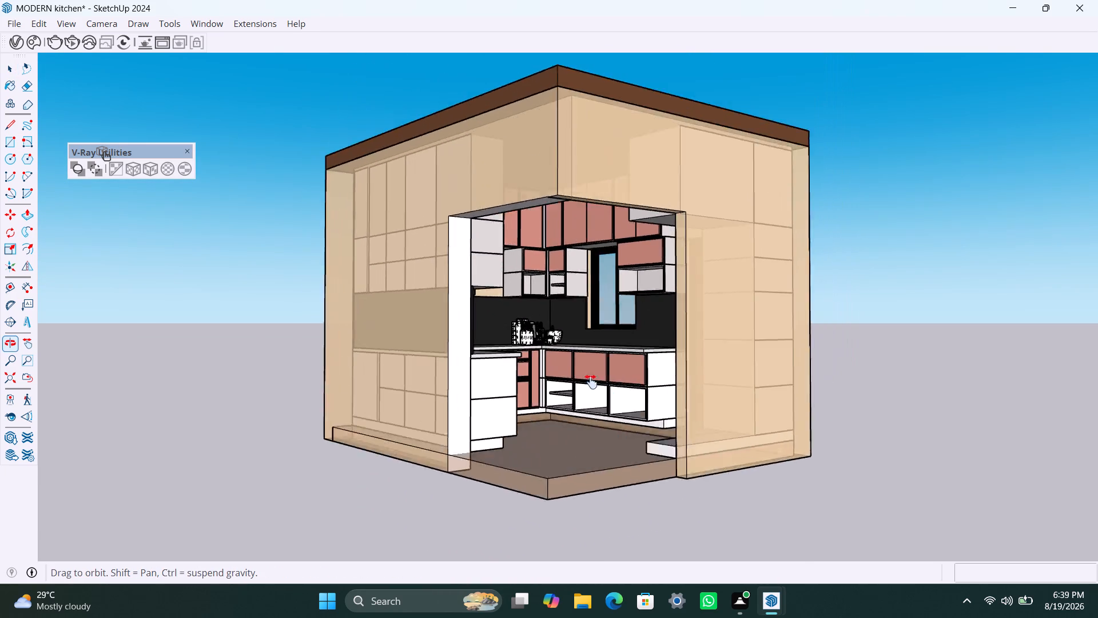
# Display the V-Ray Lights tools and place a sphere light with a size of about 26.6 at the middle of the ceiling.
pyautogui.moveTo(591, 382); pyautogui.dragTo(588, 410, button='middle')
pyautogui.scroll(4, 556, 346)
pyautogui.moveTo(538, 342); pyautogui.dragTo(570, 118, button='middle')
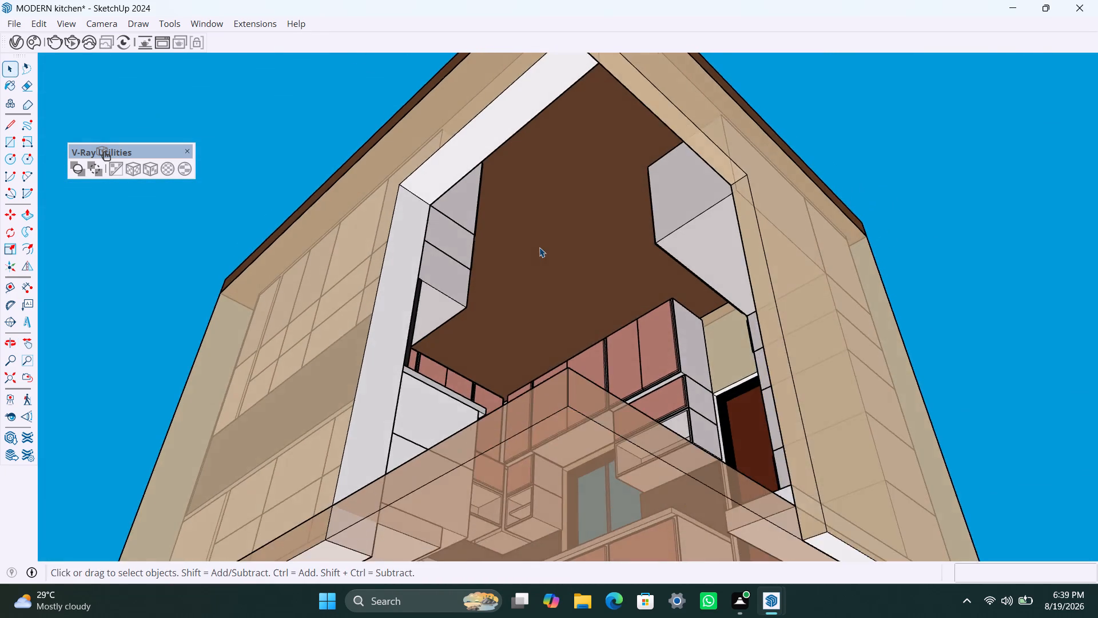
pyautogui.scroll(2, 539, 247)
pyautogui.moveTo(555, 281); pyautogui.dragTo(530, 317, button='middle')
pyautogui.scroll(1, 541, 275)
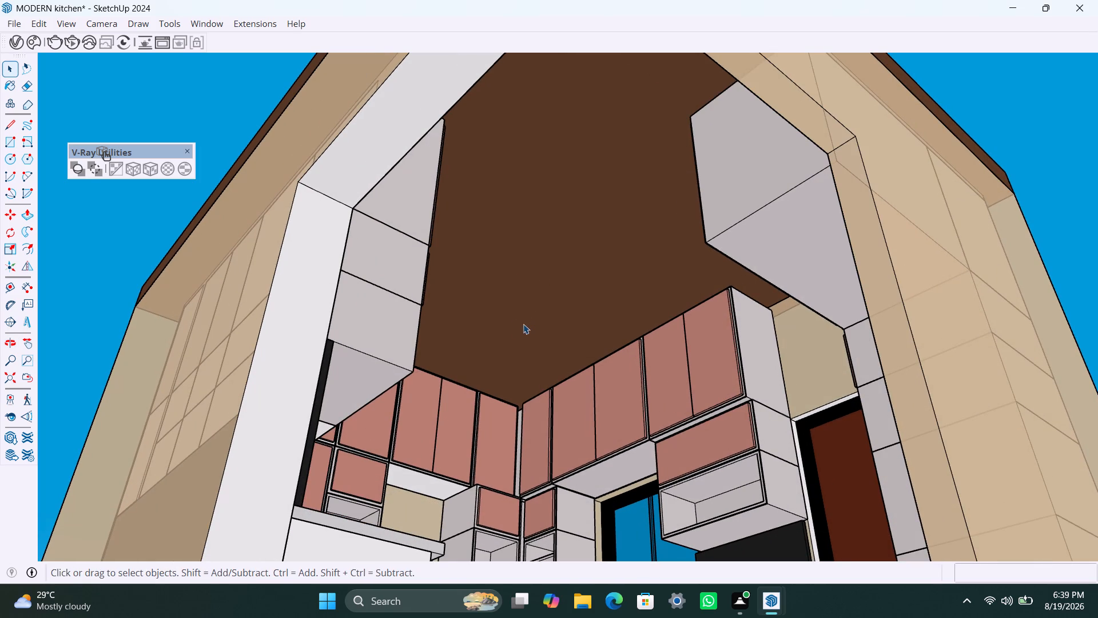
pyautogui.scroll(-1, 512, 243)
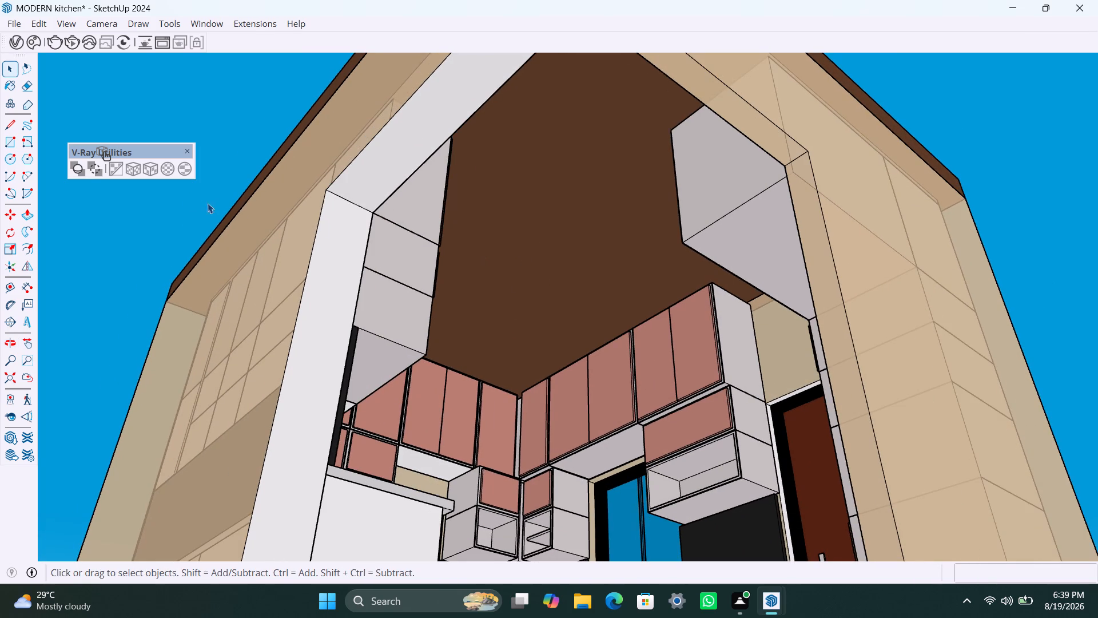
pyautogui.rightClick(299, 46)
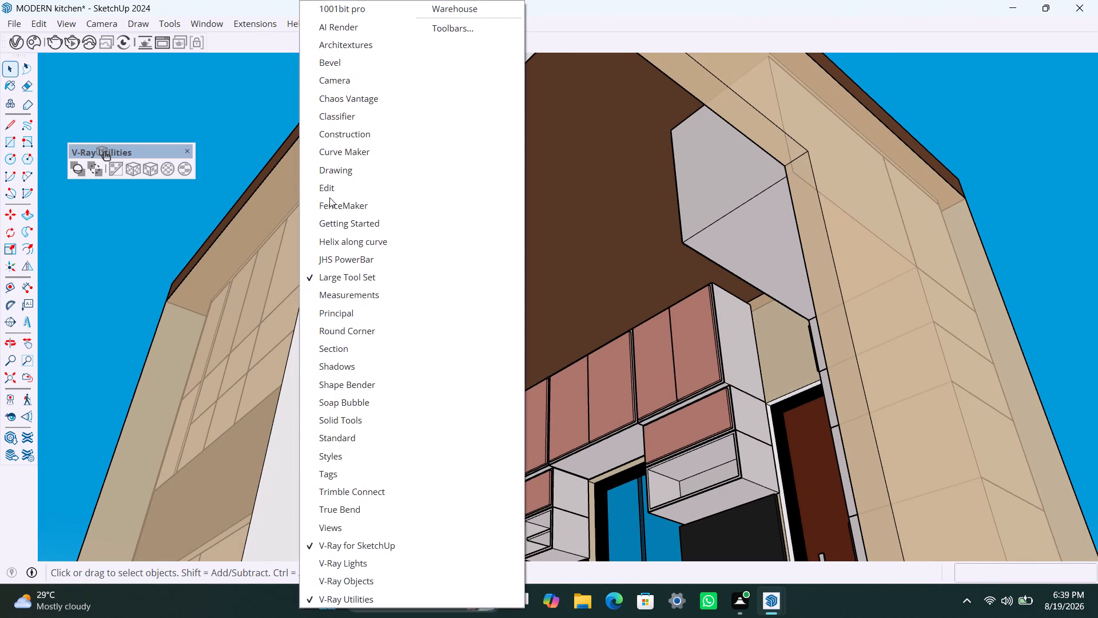
pyautogui.click(340, 558)
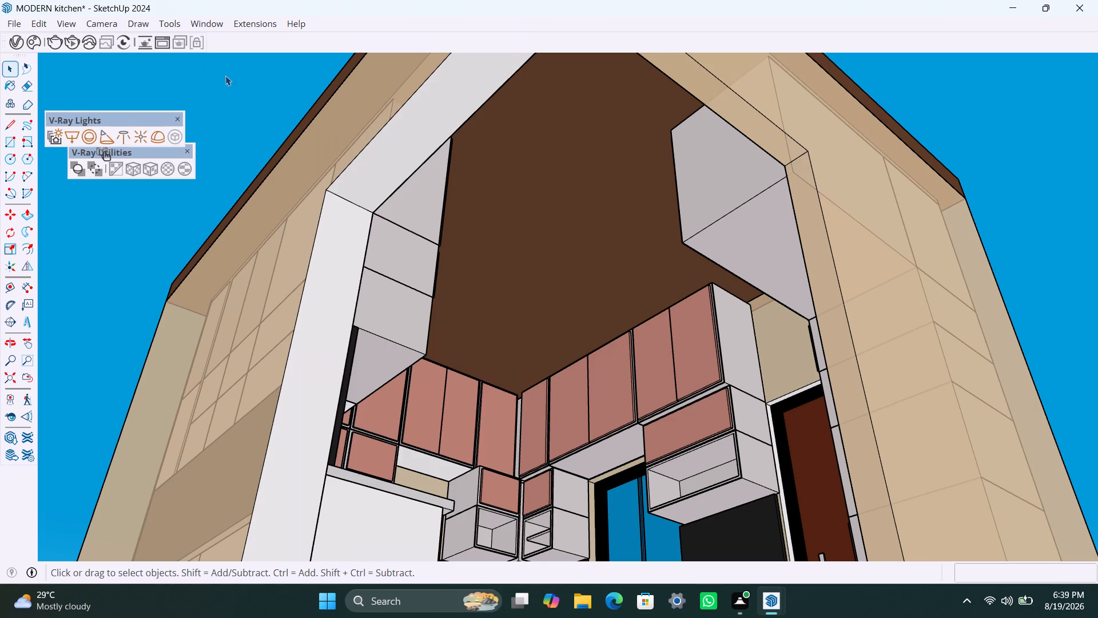
pyautogui.click(85, 140)
pyautogui.click(550, 234)
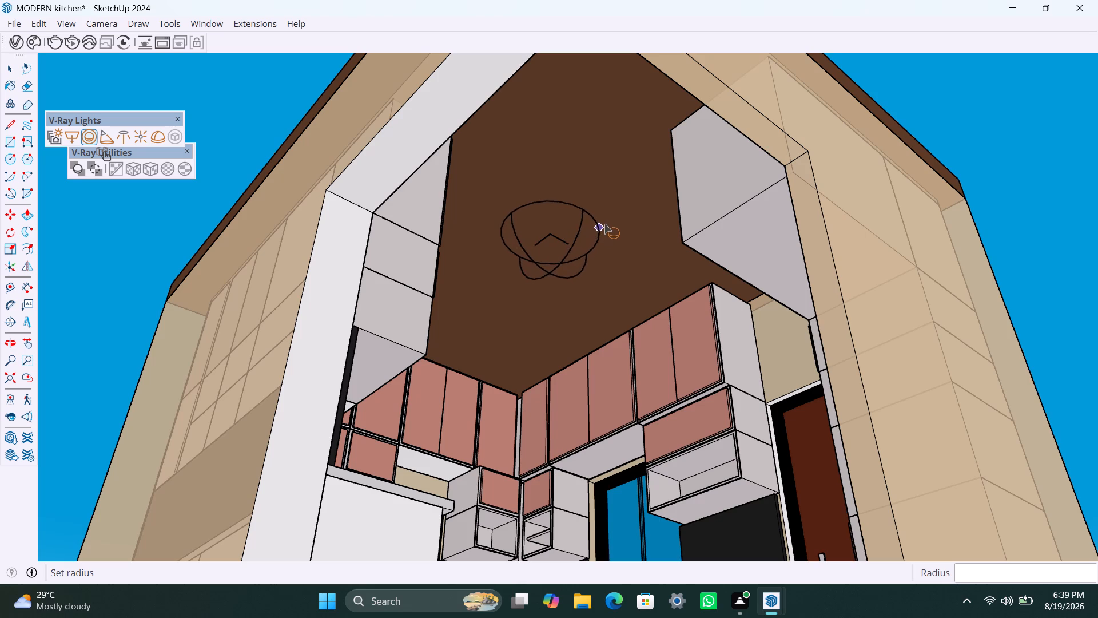
pyautogui.click(603, 223)
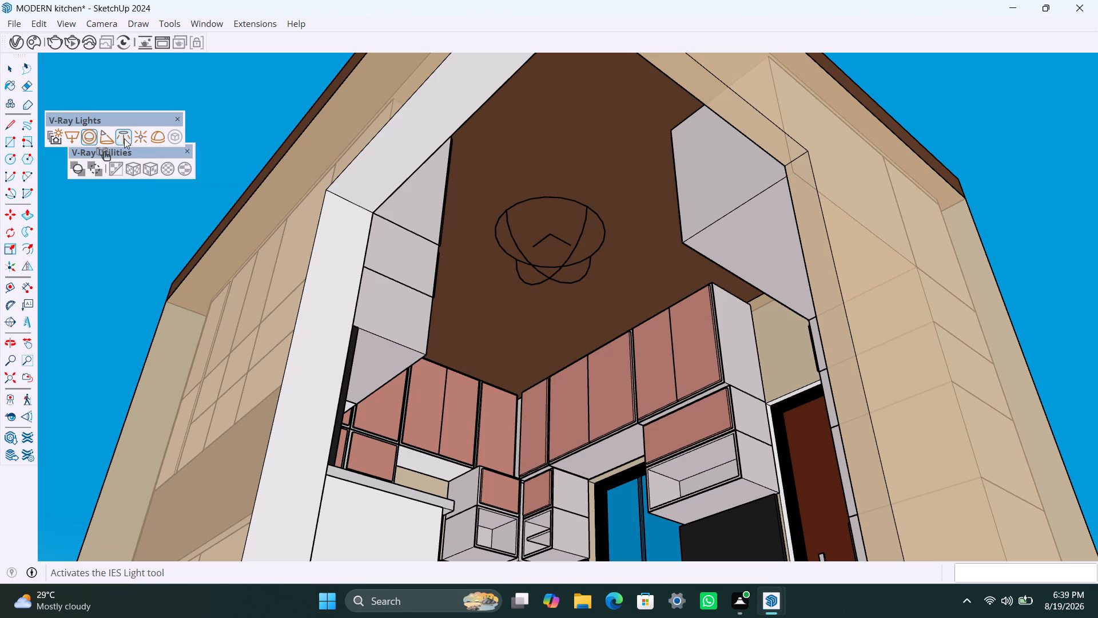
# Place four V-Ray spot lights on the underside of the ceiling, one near each corner of the kitchen.
pyautogui.click(108, 138)
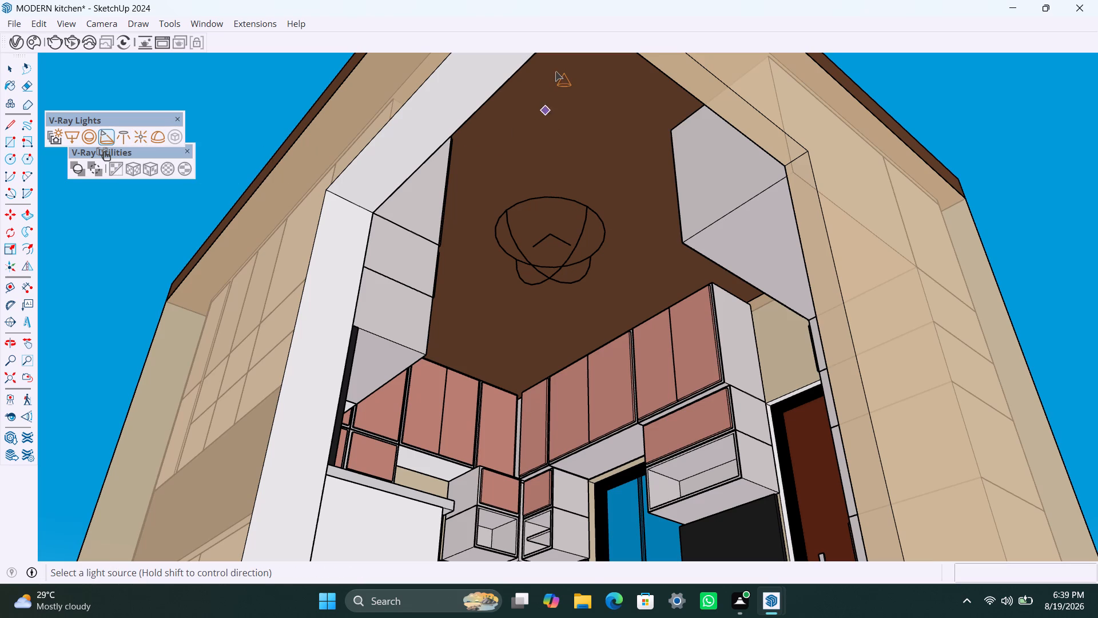
pyautogui.click(579, 54)
pyautogui.click(518, 367)
pyautogui.scroll(-3, 528, 340)
pyautogui.moveTo(538, 332); pyautogui.dragTo(524, 335, button='middle')
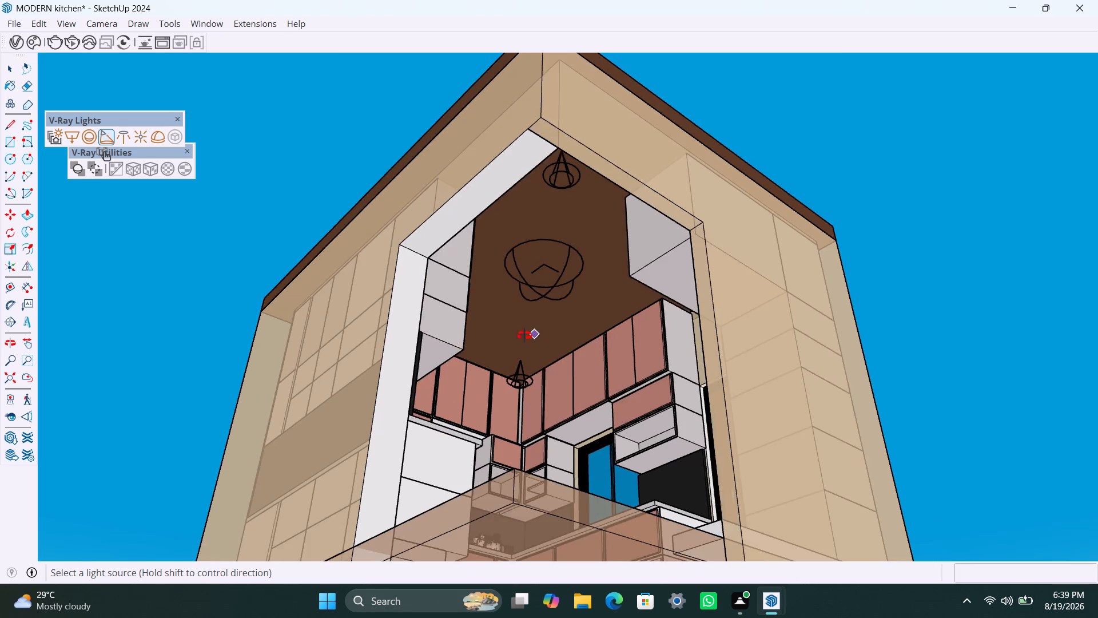
pyautogui.moveTo(524, 335); pyautogui.dragTo(317, 356, button='middle')
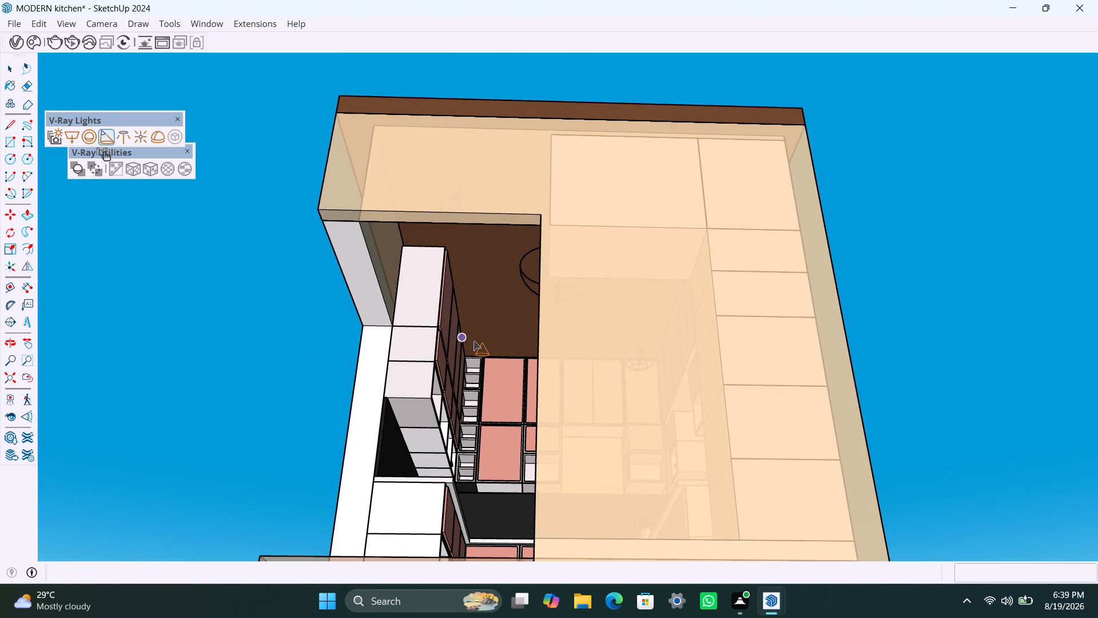
pyautogui.click(478, 340)
pyautogui.scroll(-3, 452, 370)
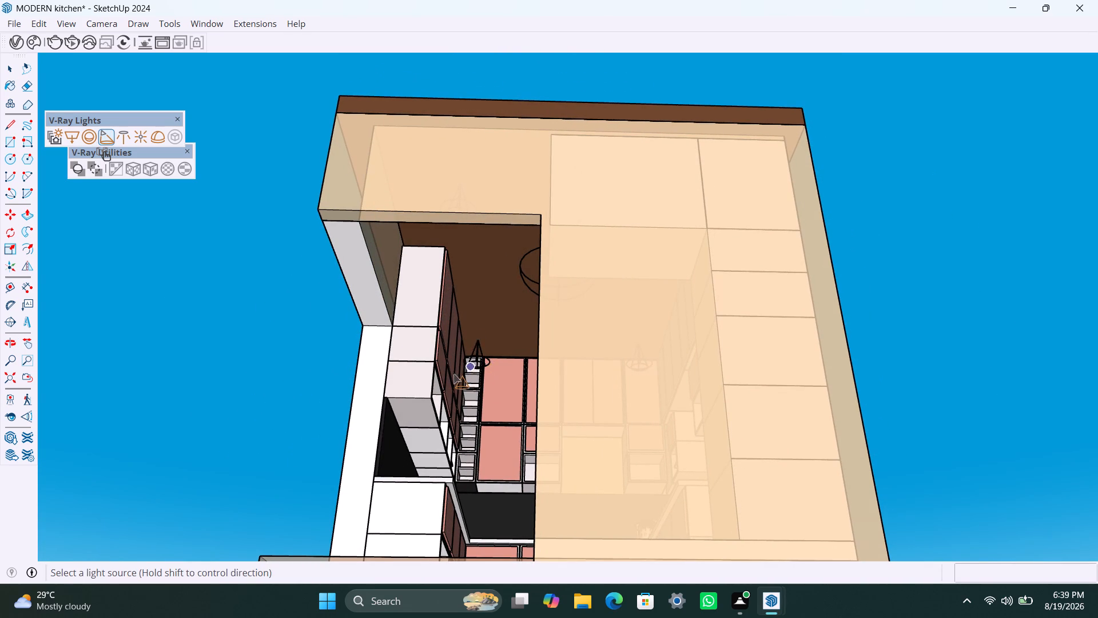
pyautogui.moveTo(450, 377); pyautogui.dragTo(866, 337, button='middle')
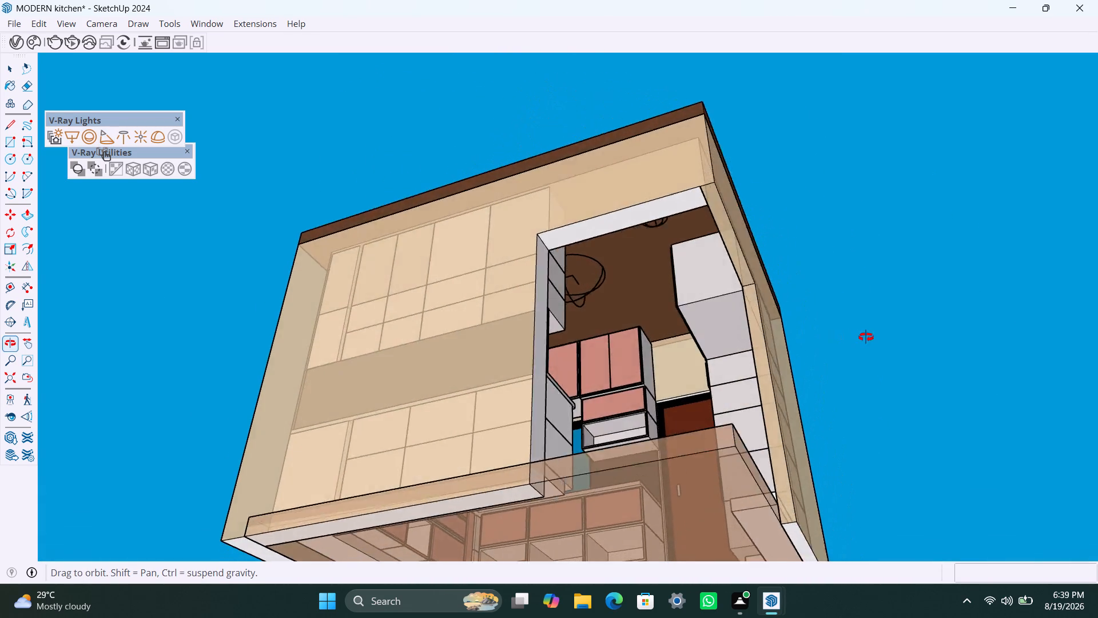
pyautogui.moveTo(866, 337); pyautogui.dragTo(877, 337, button='middle')
pyautogui.moveTo(683, 359); pyautogui.dragTo(751, 356, button='middle')
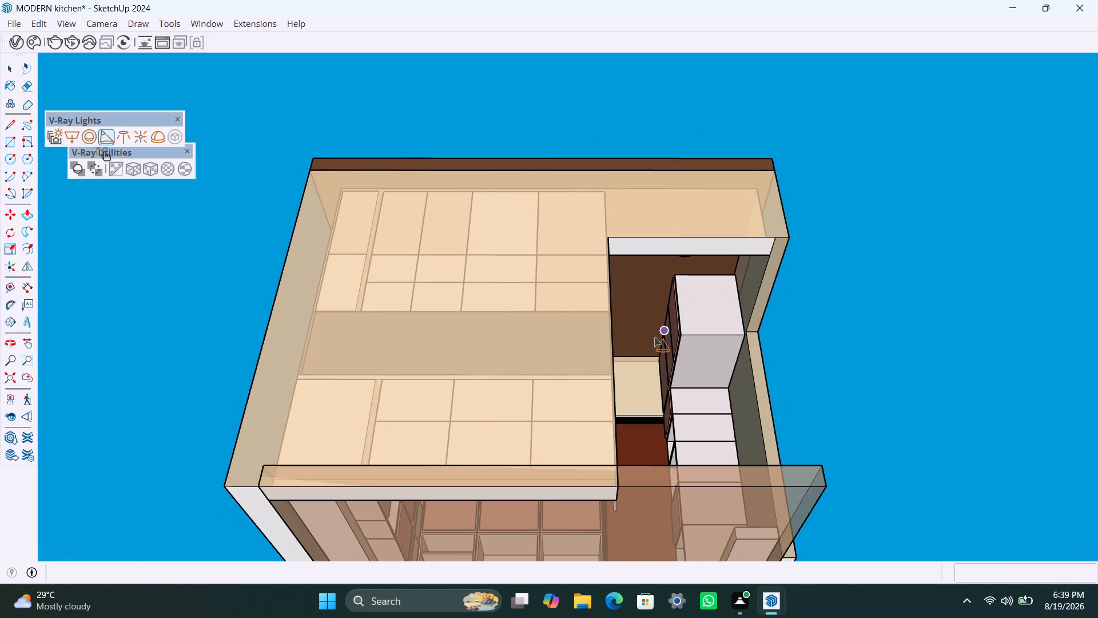
pyautogui.scroll(3, 651, 343)
pyautogui.click(651, 335)
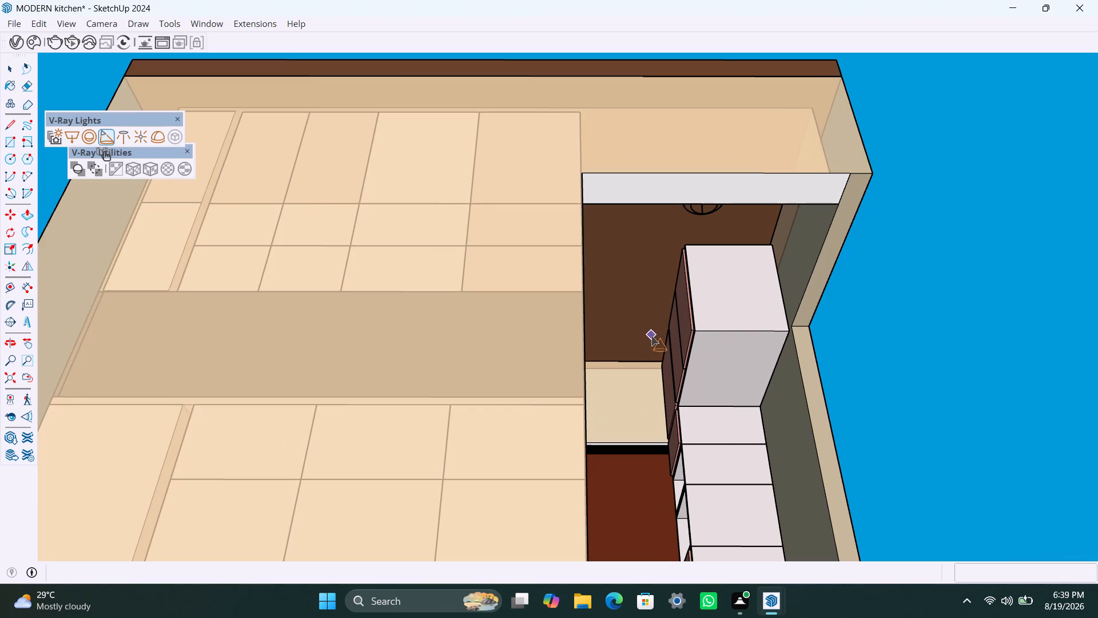
# Move the sphere light down from the ceiling slab so it no longer protrudes through the roof.
pyautogui.scroll(-13, 588, 287)
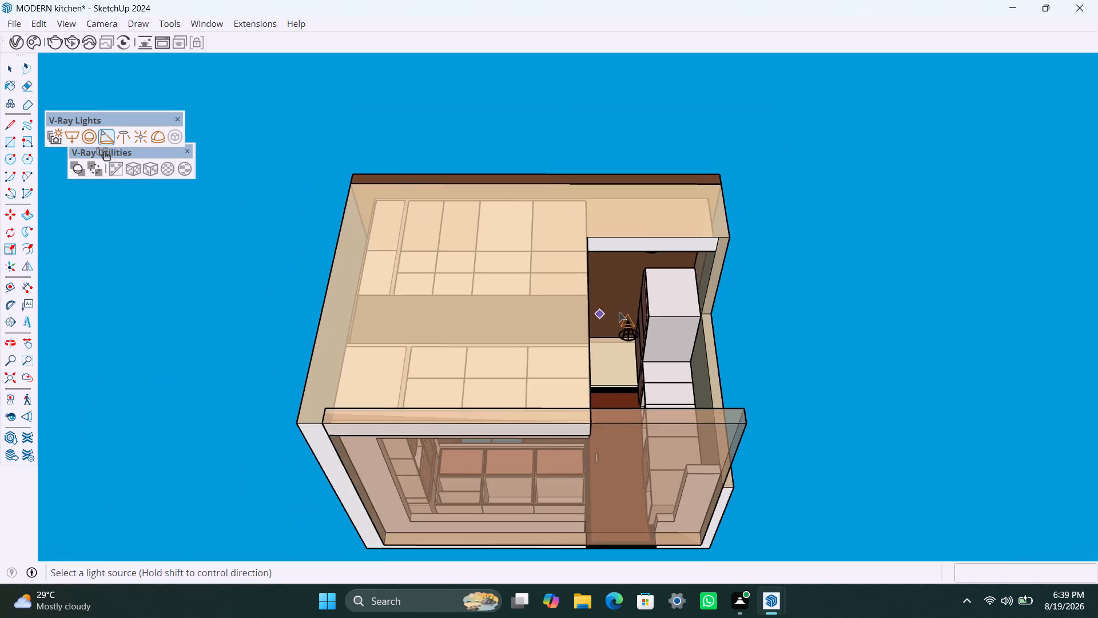
pyautogui.moveTo(603, 308); pyautogui.dragTo(412, 540, button='middle')
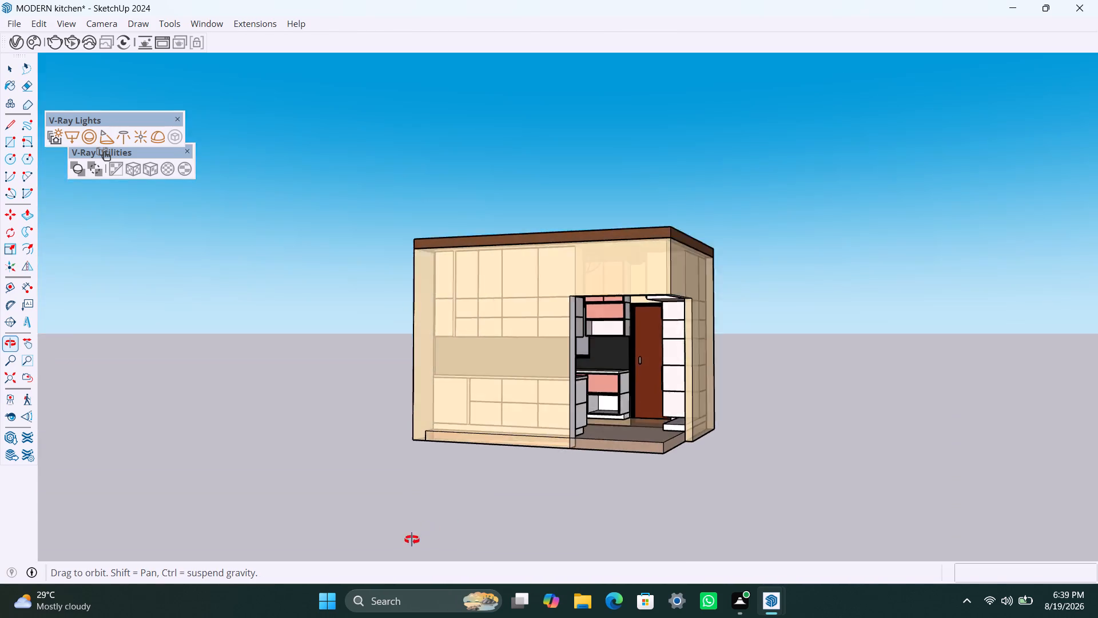
pyautogui.moveTo(412, 540); pyautogui.dragTo(359, 563, button='middle')
pyautogui.moveTo(594, 414); pyautogui.dragTo(531, 466, button='middle')
pyautogui.press('space')
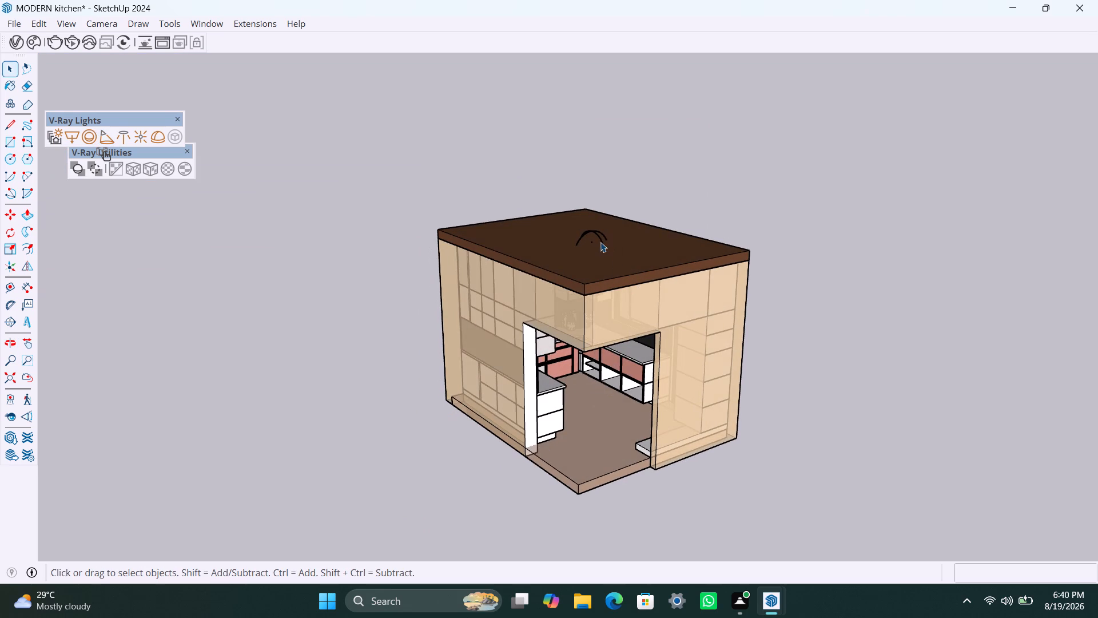
pyautogui.click(600, 242)
pyautogui.press('m')
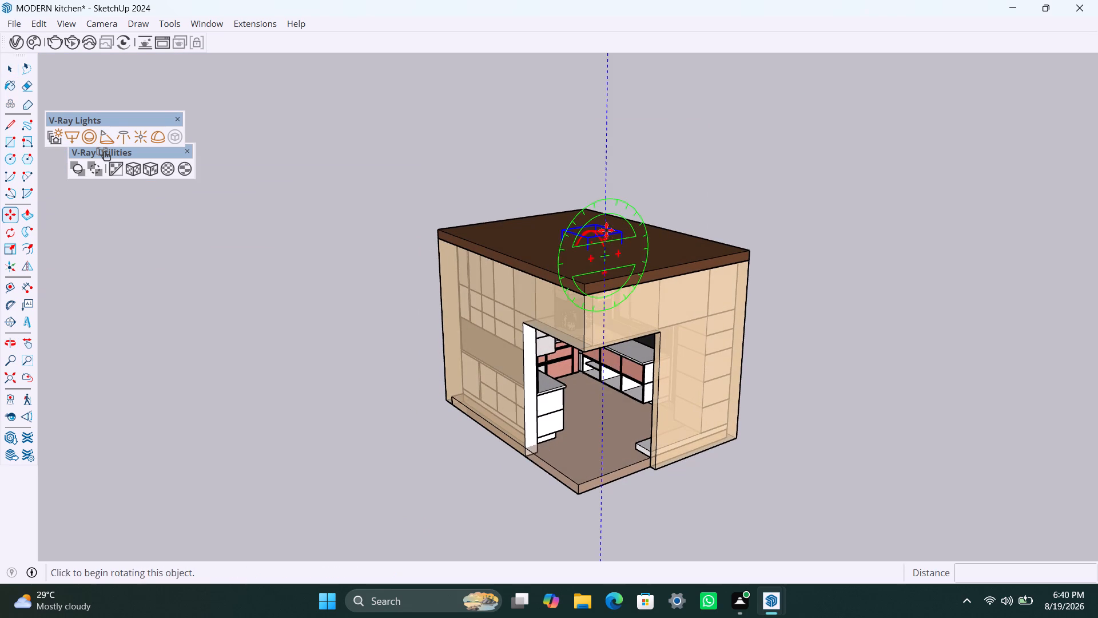
pyautogui.click(589, 223)
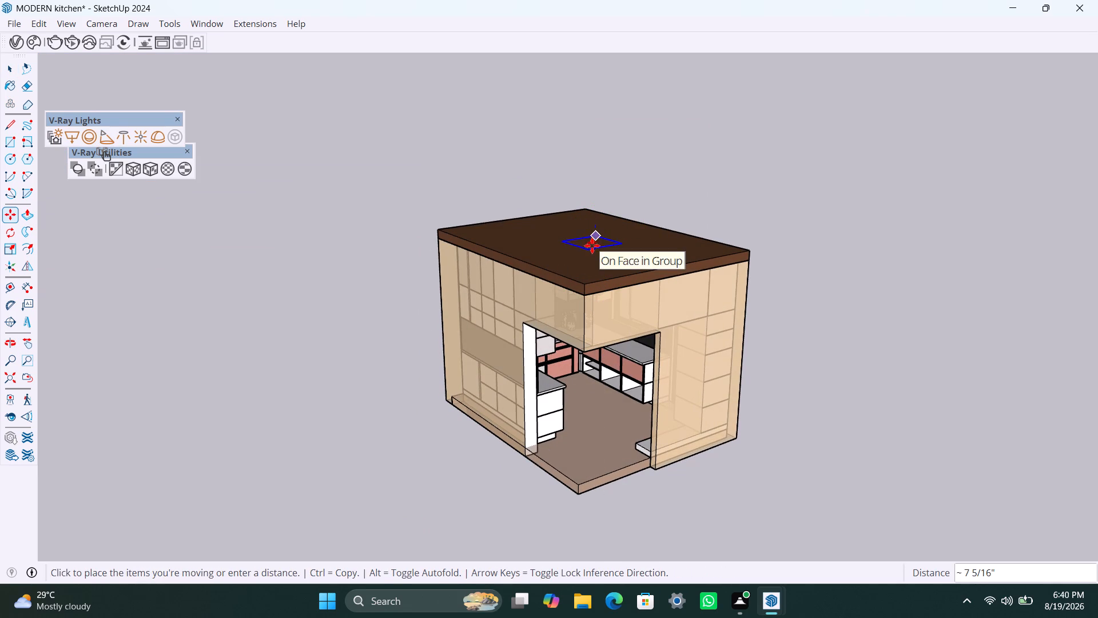
pyautogui.click(592, 249)
pyautogui.press('space')
pyautogui.click(705, 205)
# Select the sphere light under the ceiling and set its intensity to 60 in the V-Ray Asset Editor.
pyautogui.moveTo(596, 365); pyautogui.dragTo(618, 292, button='middle')
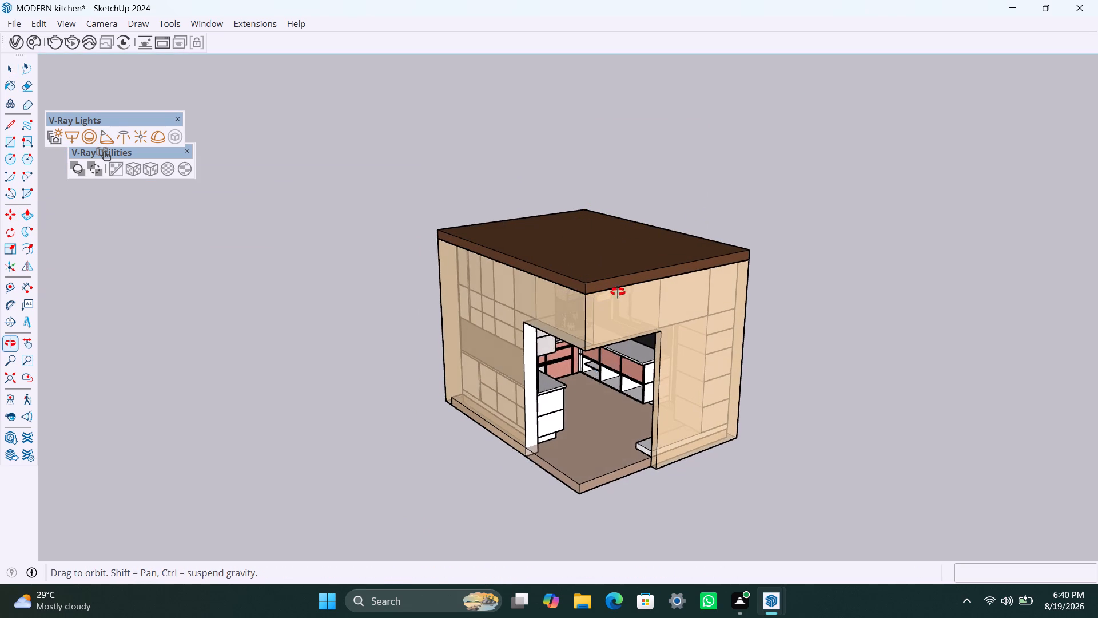
pyautogui.moveTo(618, 292); pyautogui.dragTo(608, 196, button='middle')
pyautogui.scroll(3, 591, 291)
pyautogui.moveTo(604, 281); pyautogui.dragTo(593, 206, button='middle')
pyautogui.click(585, 263)
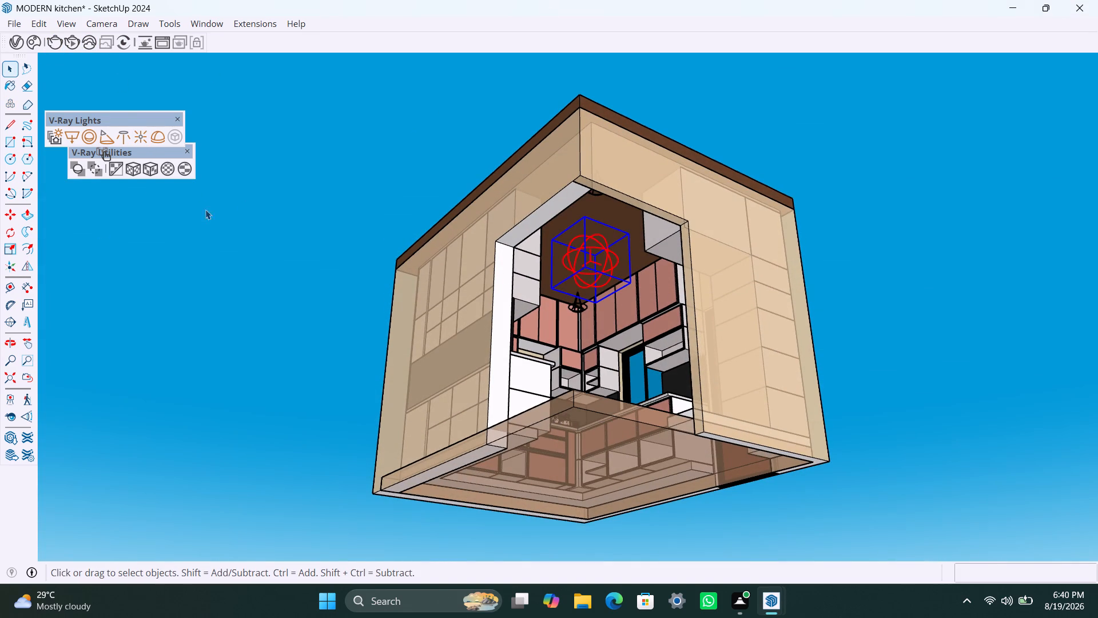
pyautogui.click(12, 46)
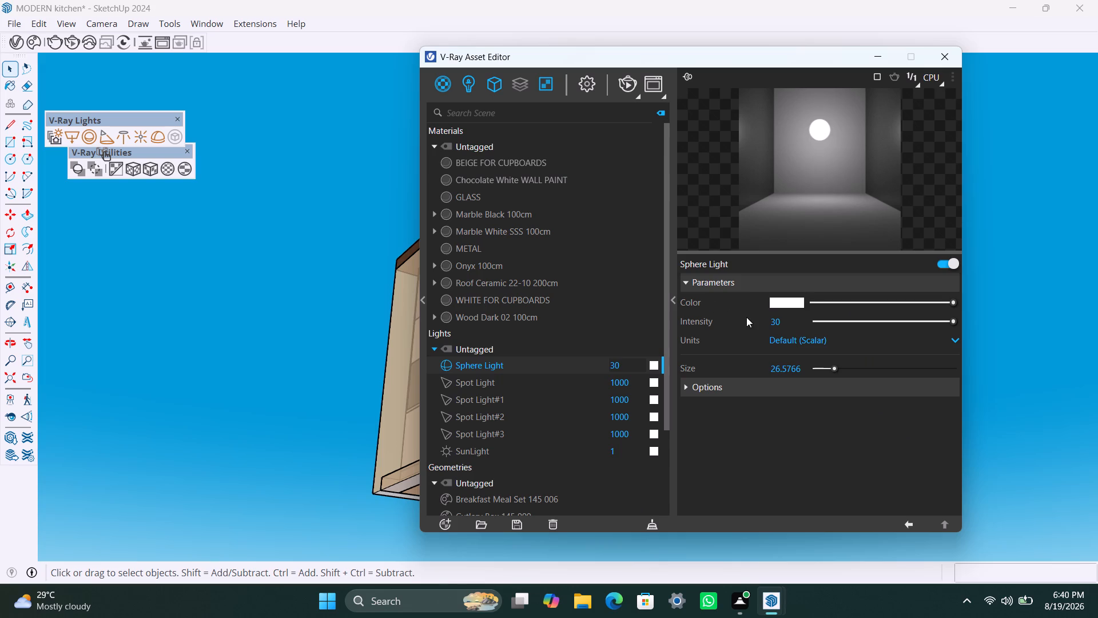
pyautogui.click(640, 365)
pyautogui.press('BackSpace')
pyautogui.press('BackSpace')
pyautogui.write('60')
pyautogui.click(367, 379)
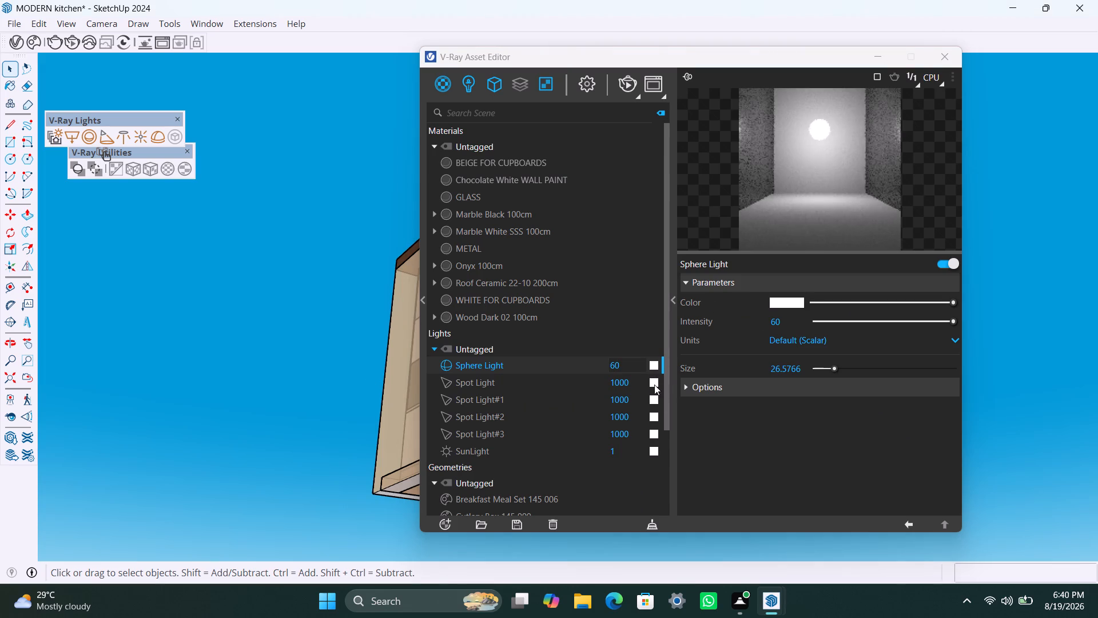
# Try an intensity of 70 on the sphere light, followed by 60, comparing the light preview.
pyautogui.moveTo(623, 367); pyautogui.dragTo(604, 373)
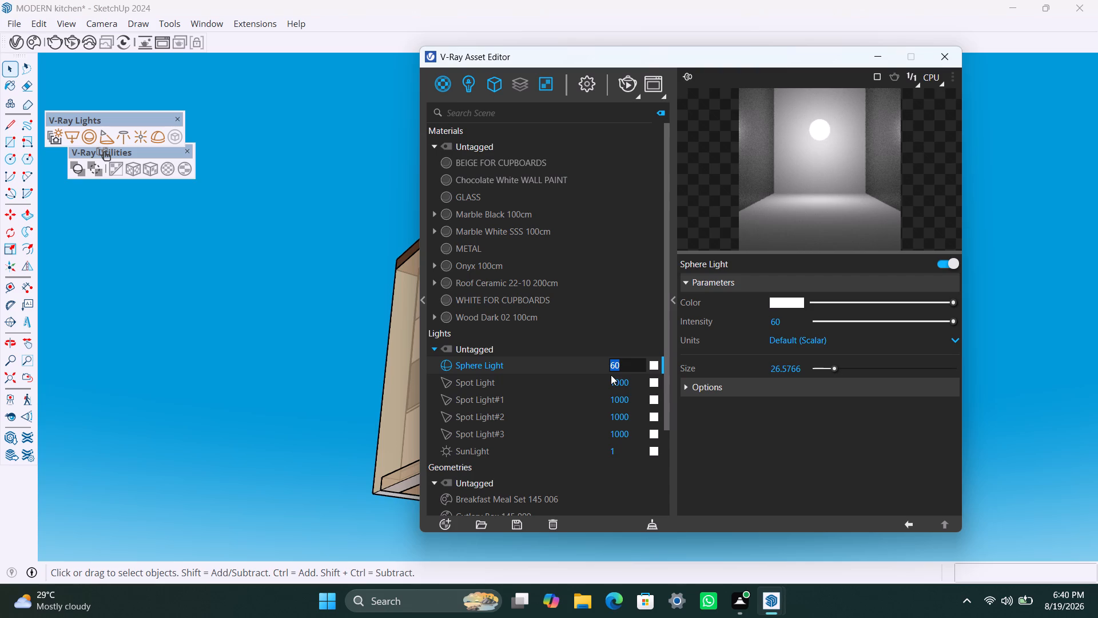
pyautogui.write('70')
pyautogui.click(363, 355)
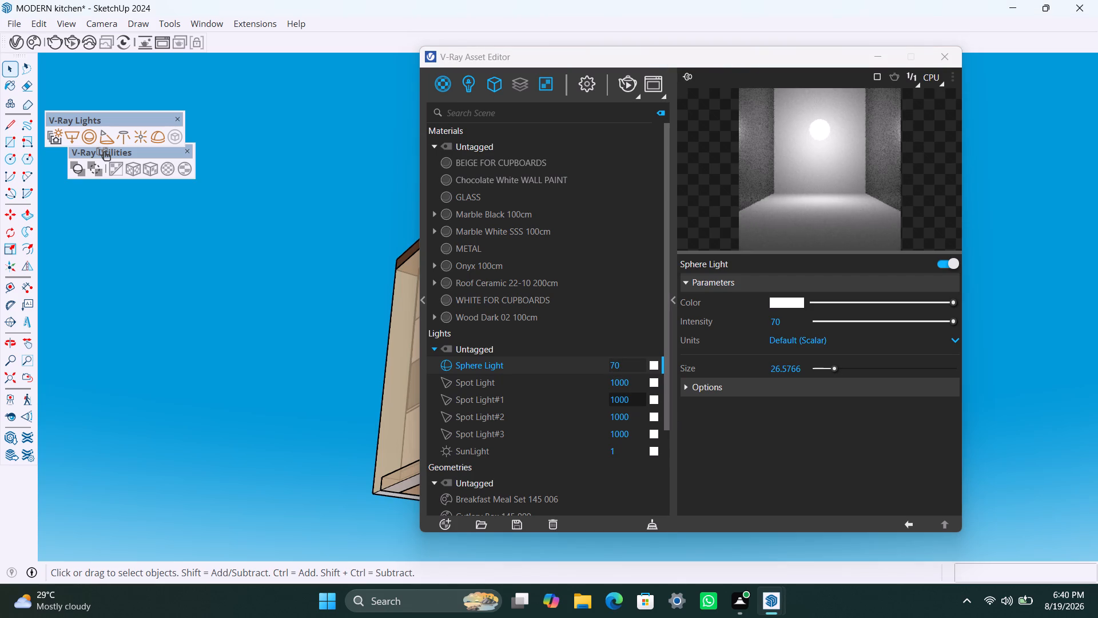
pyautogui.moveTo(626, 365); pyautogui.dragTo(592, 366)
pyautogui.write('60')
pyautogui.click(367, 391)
# Set the sphere light's intensity to 50.
pyautogui.moveTo(627, 367); pyautogui.dragTo(595, 369)
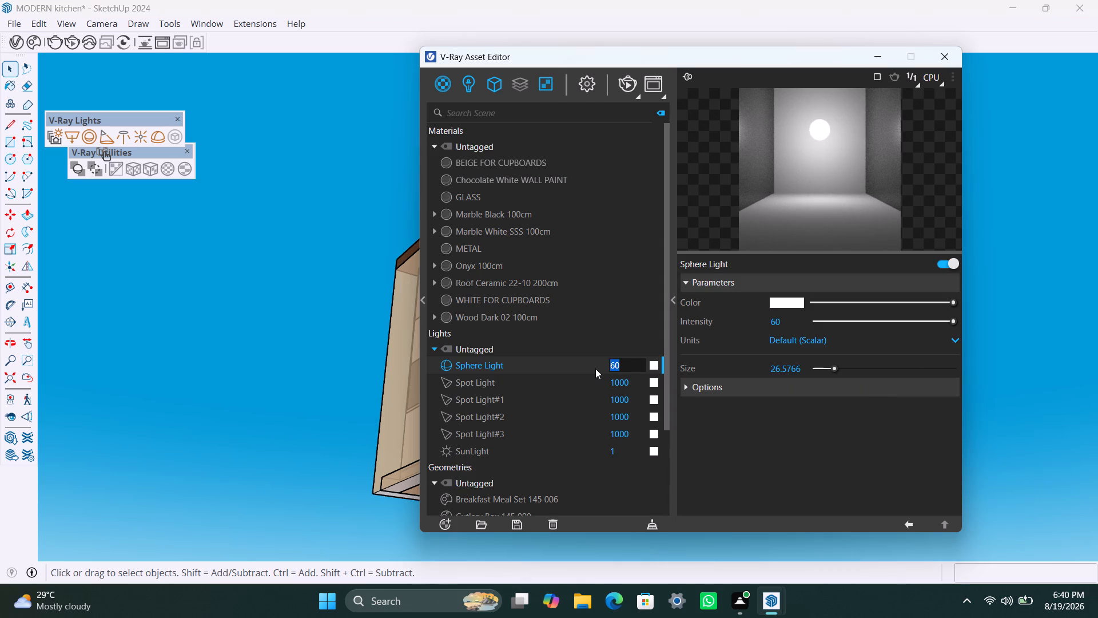
pyautogui.press('5')
pyautogui.press('0')
pyautogui.click(317, 422)
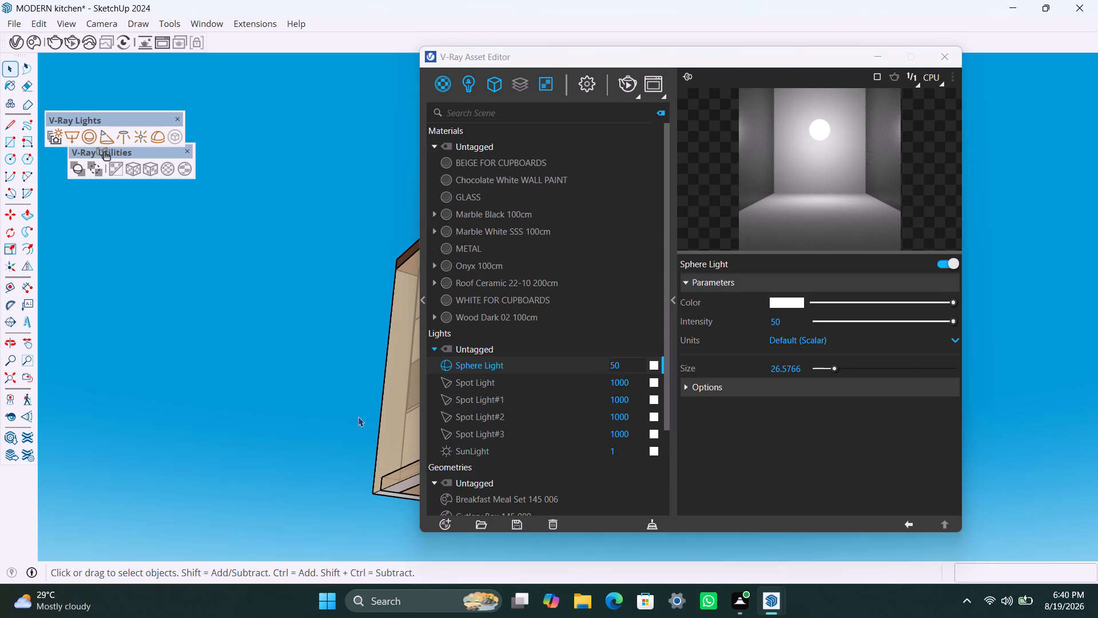
pyautogui.moveTo(631, 370); pyautogui.dragTo(587, 367)
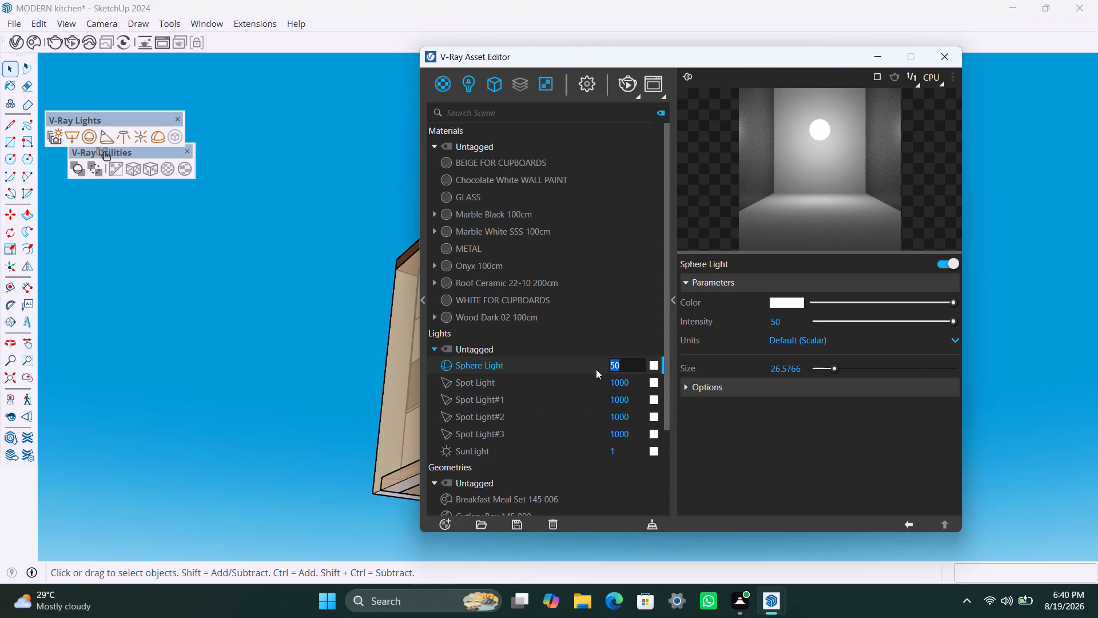
pyautogui.click(281, 307)
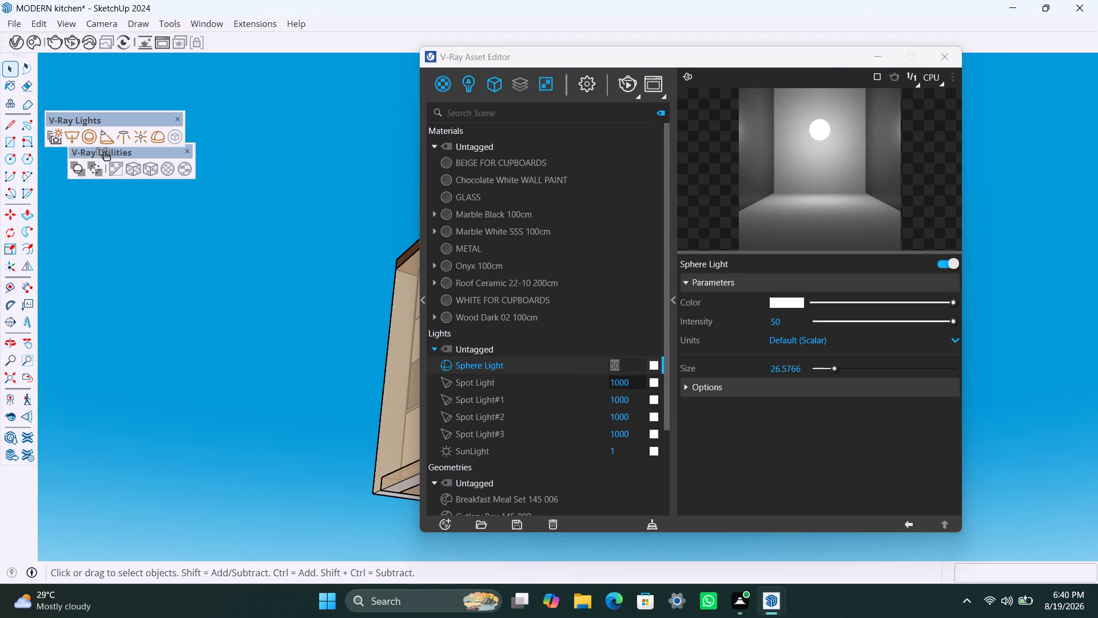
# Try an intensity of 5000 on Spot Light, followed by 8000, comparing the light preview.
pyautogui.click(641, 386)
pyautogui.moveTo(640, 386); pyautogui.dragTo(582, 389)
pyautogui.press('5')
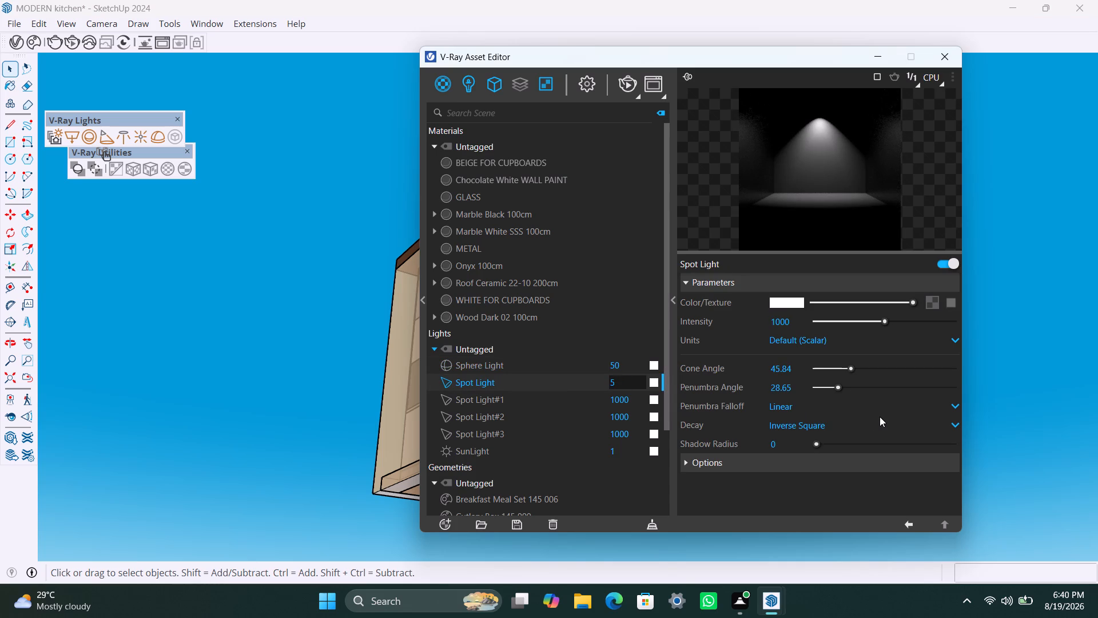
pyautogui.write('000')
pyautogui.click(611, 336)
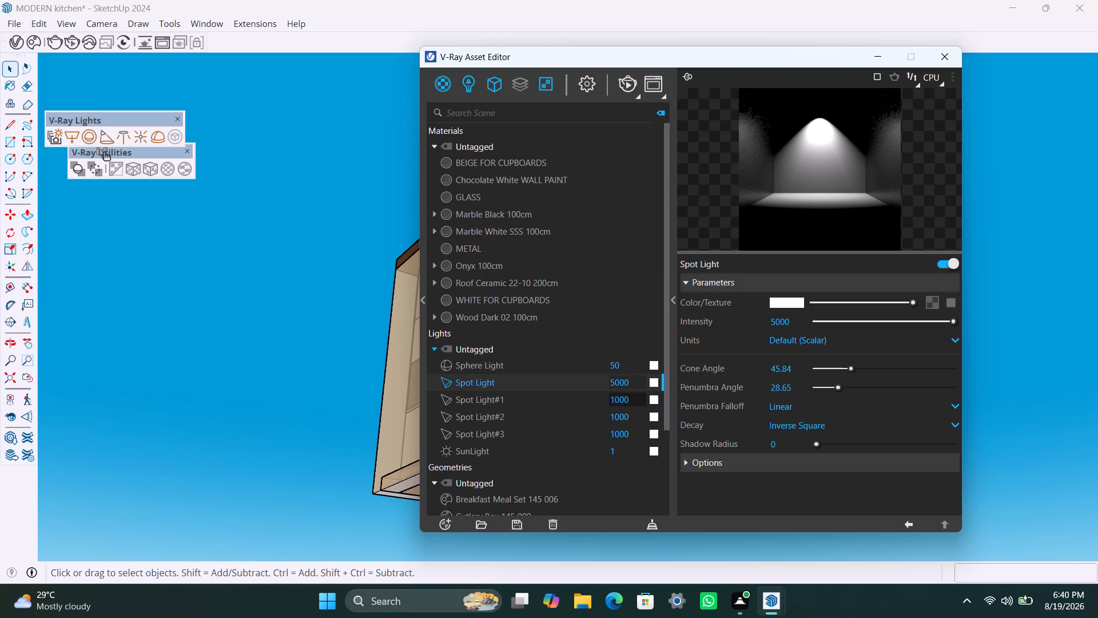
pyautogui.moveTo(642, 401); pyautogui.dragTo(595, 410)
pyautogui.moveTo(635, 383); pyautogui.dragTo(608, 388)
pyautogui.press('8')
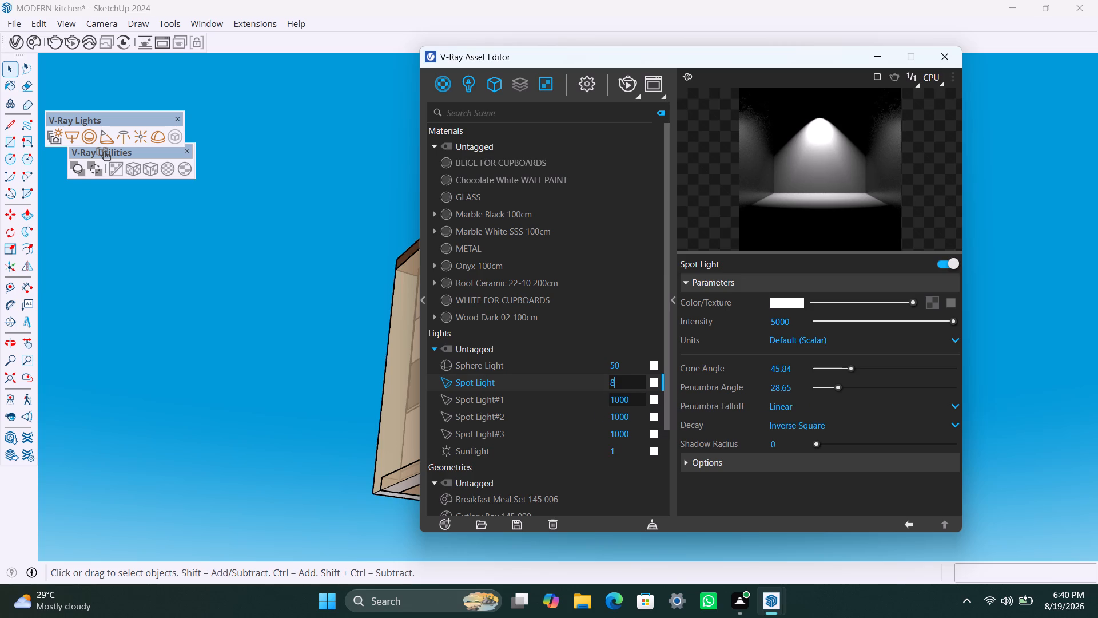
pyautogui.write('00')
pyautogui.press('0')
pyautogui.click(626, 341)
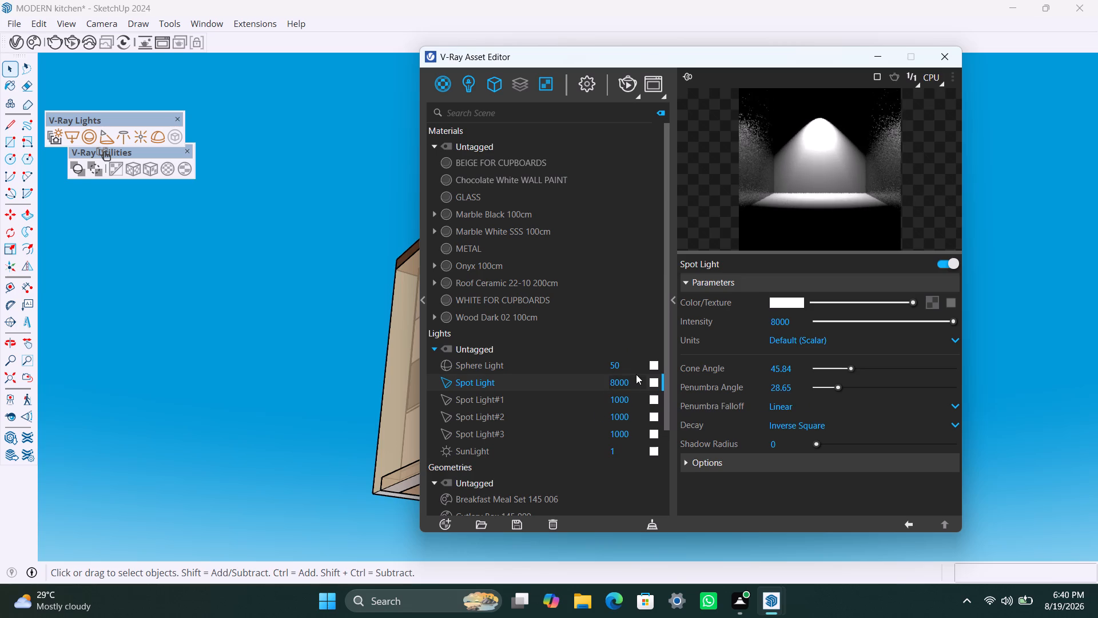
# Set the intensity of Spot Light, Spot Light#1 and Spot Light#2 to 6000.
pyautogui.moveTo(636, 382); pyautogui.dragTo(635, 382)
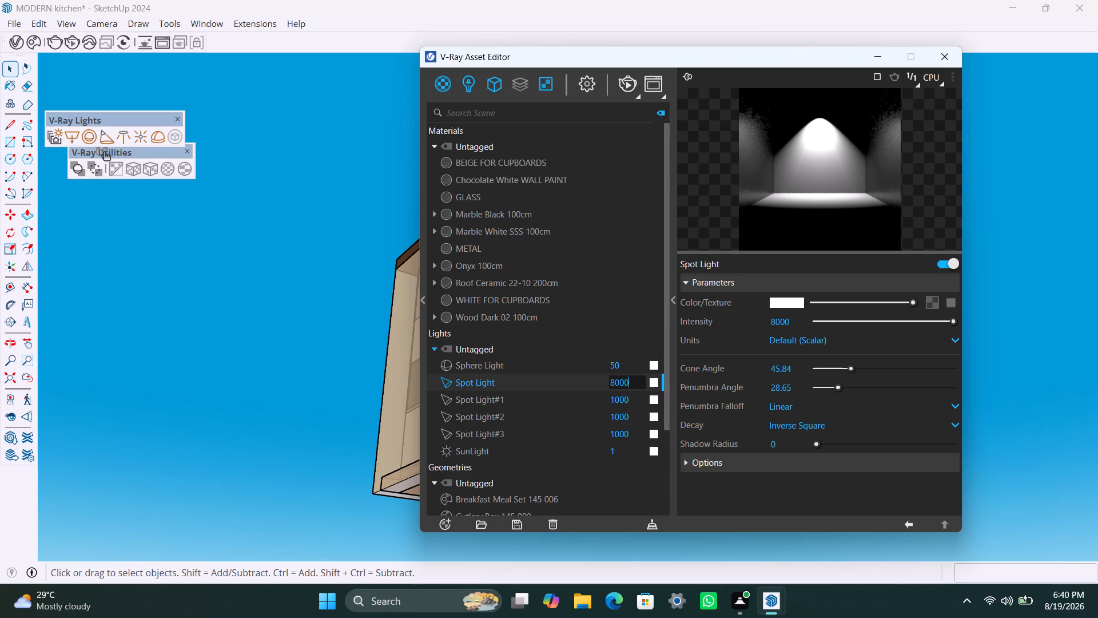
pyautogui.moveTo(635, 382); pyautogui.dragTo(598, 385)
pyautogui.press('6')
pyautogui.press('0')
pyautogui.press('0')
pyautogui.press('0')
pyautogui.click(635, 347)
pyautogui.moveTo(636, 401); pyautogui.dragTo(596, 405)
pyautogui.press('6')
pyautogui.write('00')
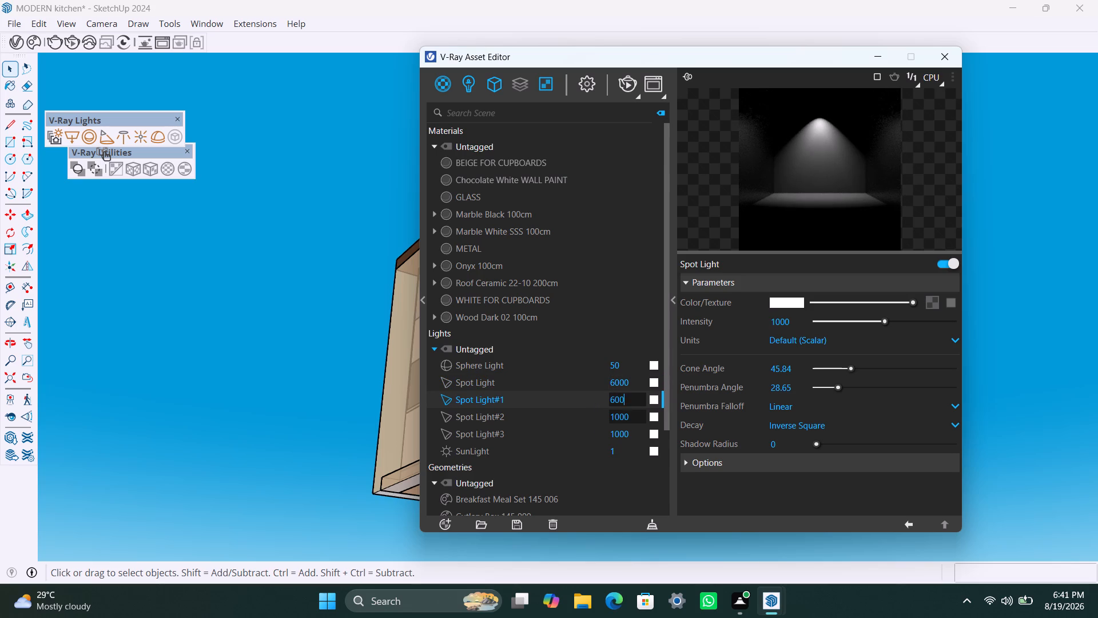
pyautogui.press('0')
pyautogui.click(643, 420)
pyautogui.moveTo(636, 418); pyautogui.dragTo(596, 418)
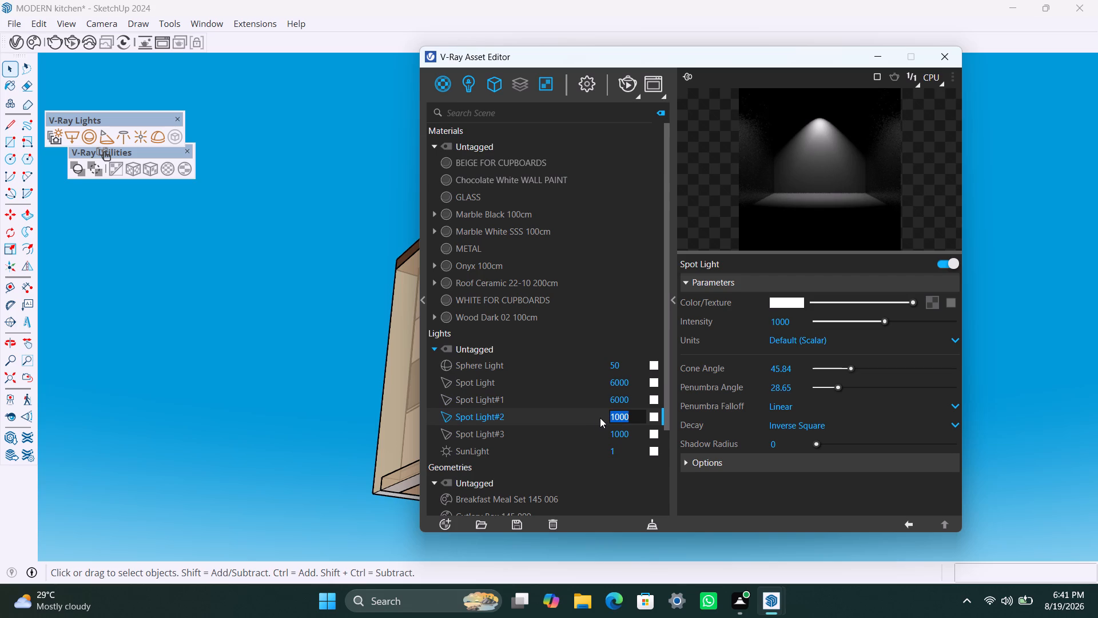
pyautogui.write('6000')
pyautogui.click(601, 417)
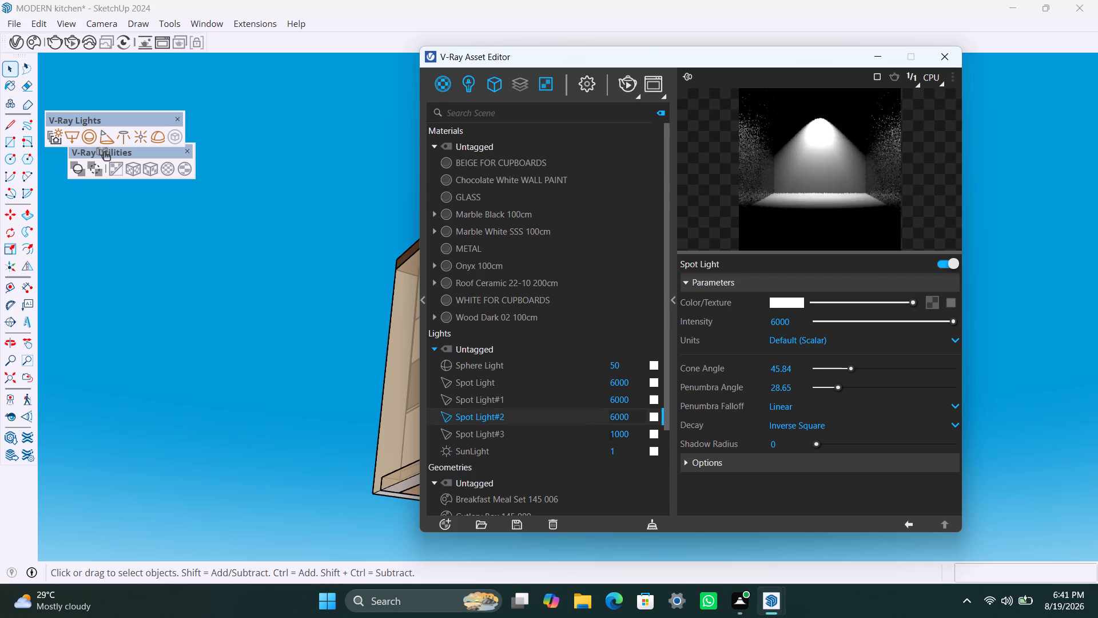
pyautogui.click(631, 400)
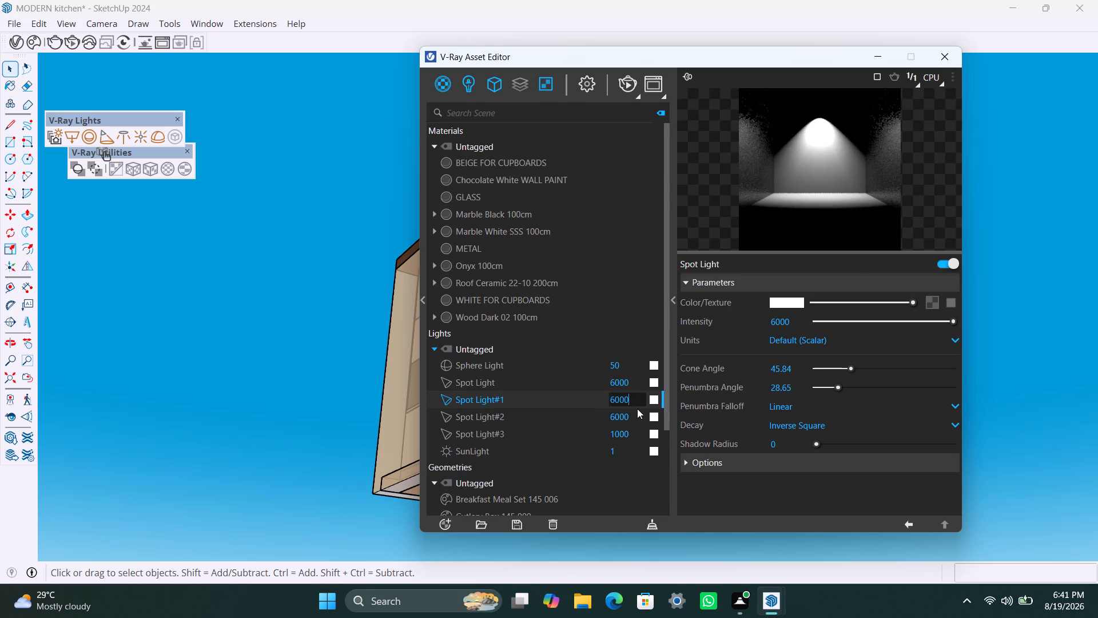
# Set the intensity of Spot Light#3 to 5000.
pyautogui.moveTo(633, 431); pyautogui.dragTo(586, 434)
pyautogui.press('5')
pyautogui.press('9')
pyautogui.press('BackSpace')
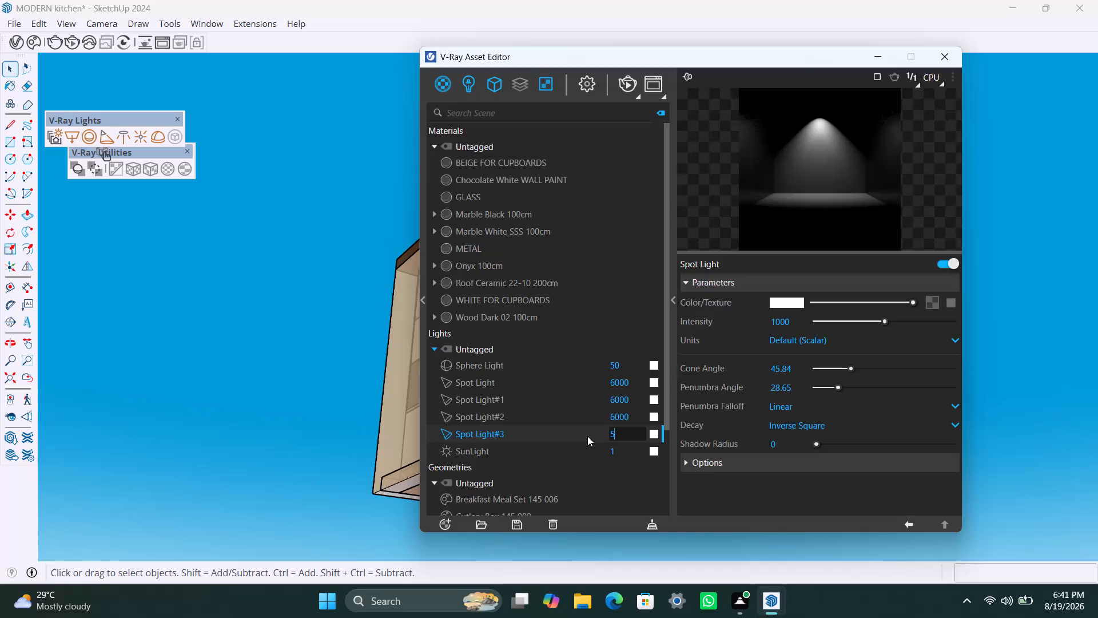
pyautogui.write('000')
pyautogui.click(587, 436)
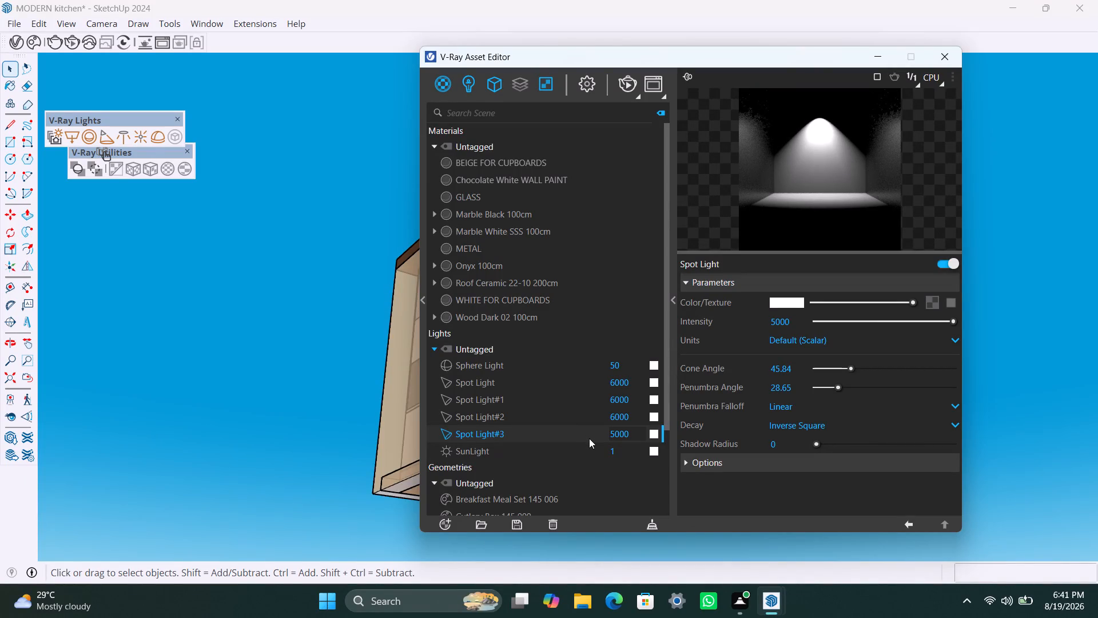
# Set the SunLight intensity to 0 so the sun contributes no light to the scene.
pyautogui.moveTo(617, 454); pyautogui.dragTo(598, 455)
pyautogui.press('0')
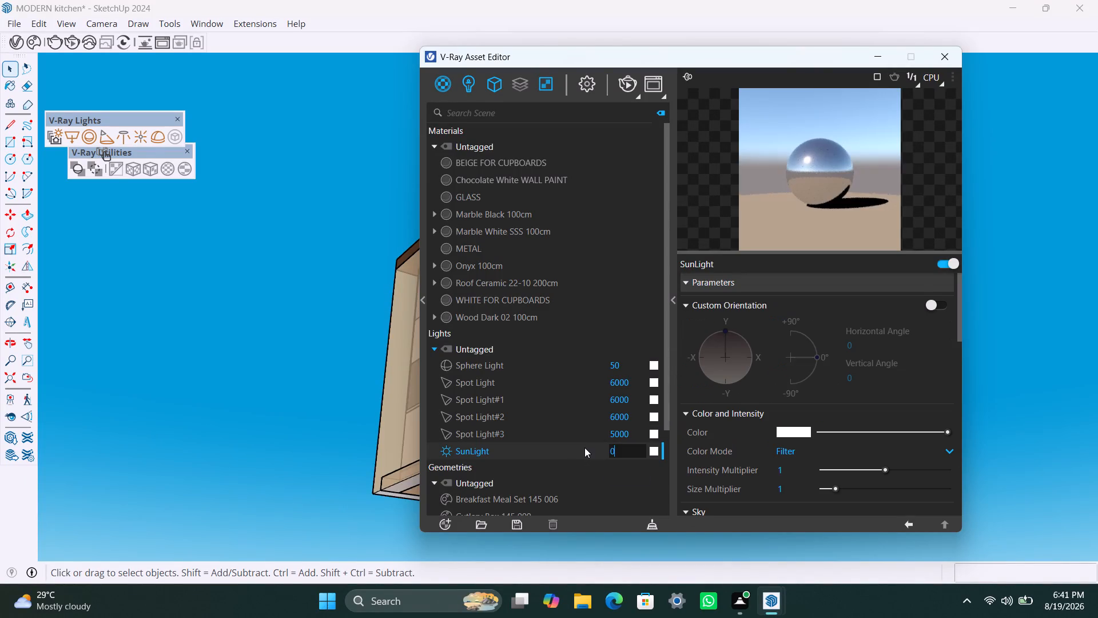
pyautogui.click(584, 447)
# Compare the previews of the sphere and spot lights, and set the intensity of Spot Light#2 to 5000.
pyautogui.moveTo(625, 370); pyautogui.dragTo(611, 370)
pyautogui.click(626, 370)
pyautogui.click(634, 381)
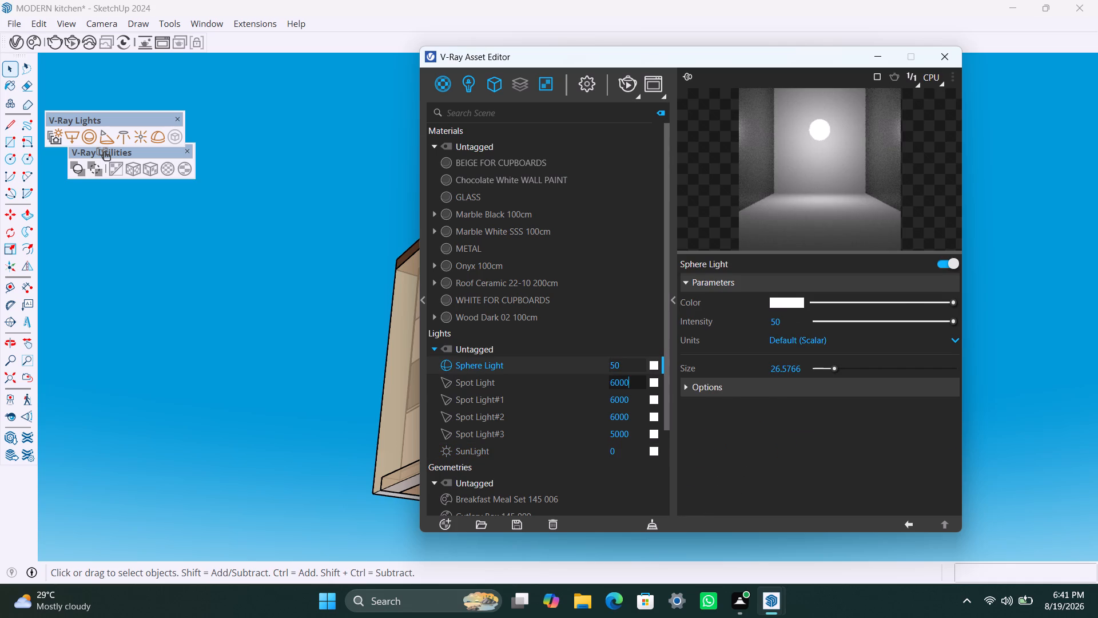
pyautogui.click(638, 400)
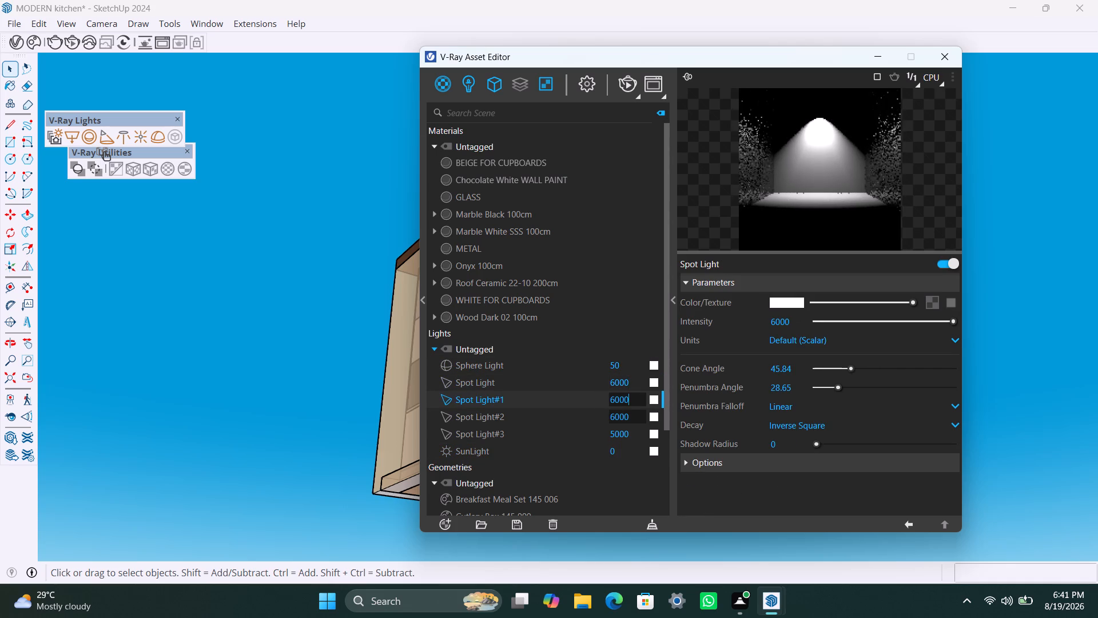
pyautogui.click(645, 419)
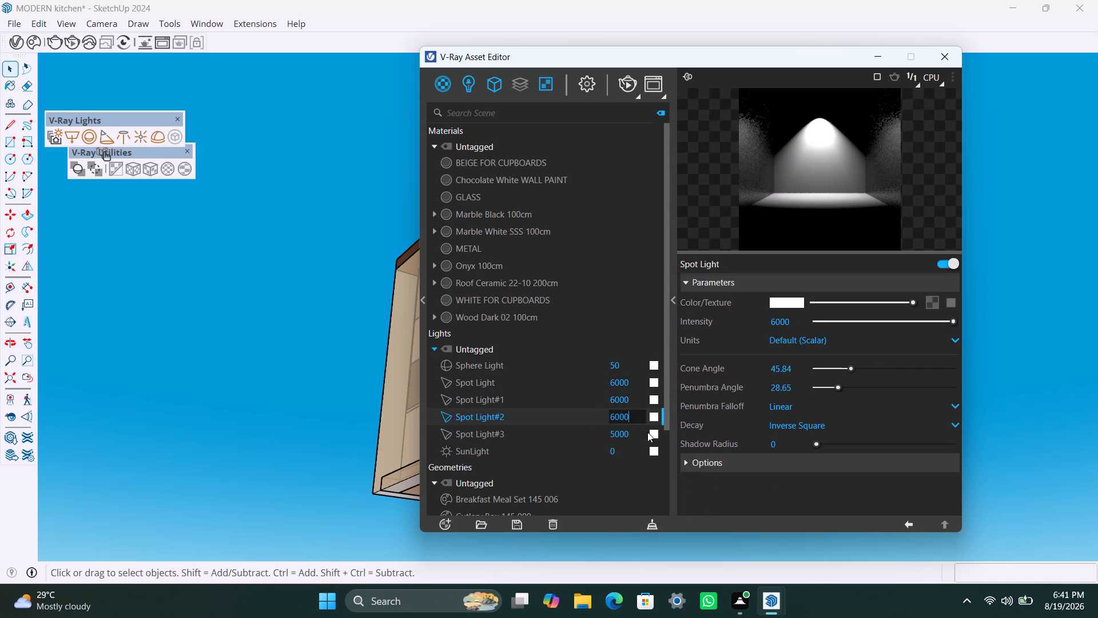
pyautogui.click(638, 434)
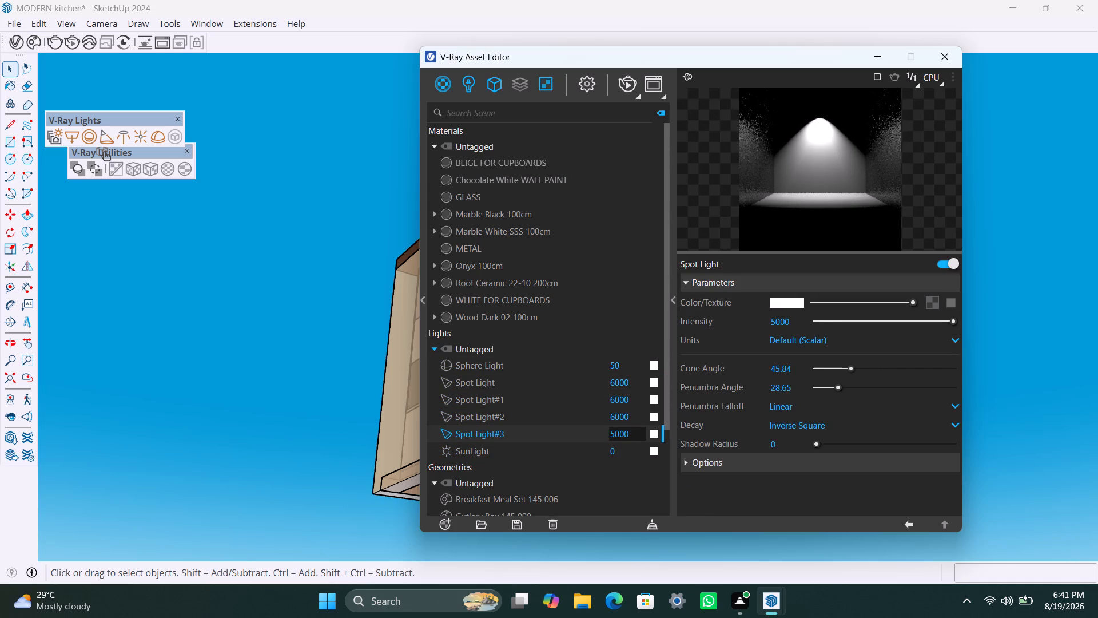
pyautogui.moveTo(636, 415); pyautogui.dragTo(596, 414)
pyautogui.write('500')
pyautogui.press('0')
pyautogui.click(642, 393)
# Set the intensity of Spot Light#1 and Spot Light to 5000 to match the other spot lights.
pyautogui.moveTo(642, 393); pyautogui.dragTo(598, 402)
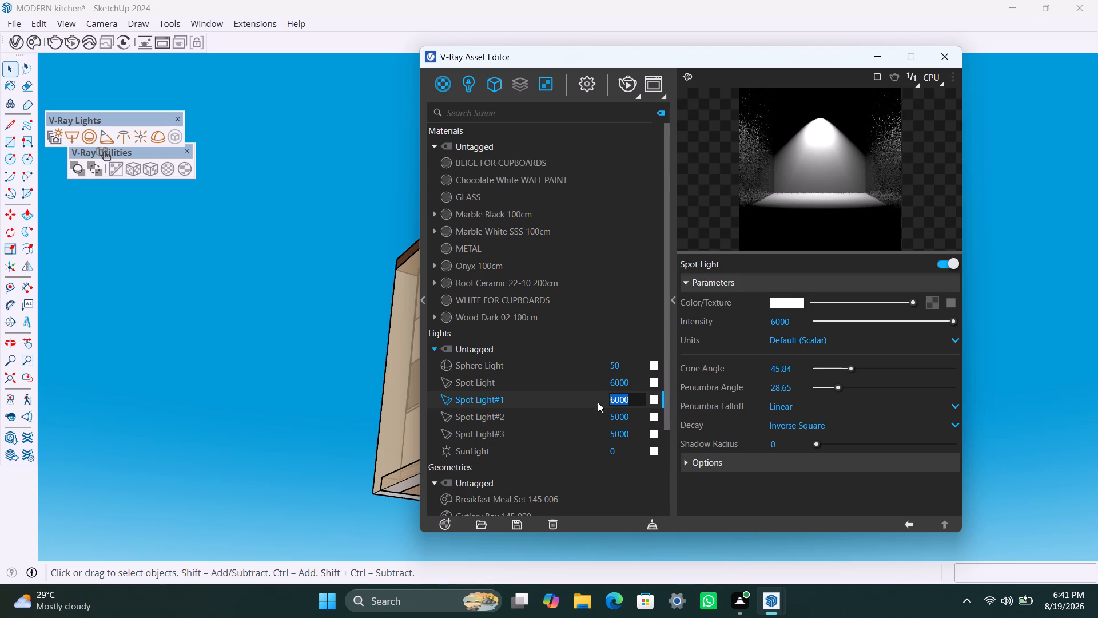
pyautogui.moveTo(598, 402); pyautogui.dragTo(590, 404)
pyautogui.press('5')
pyautogui.press('0')
pyautogui.press('0')
pyautogui.press('0')
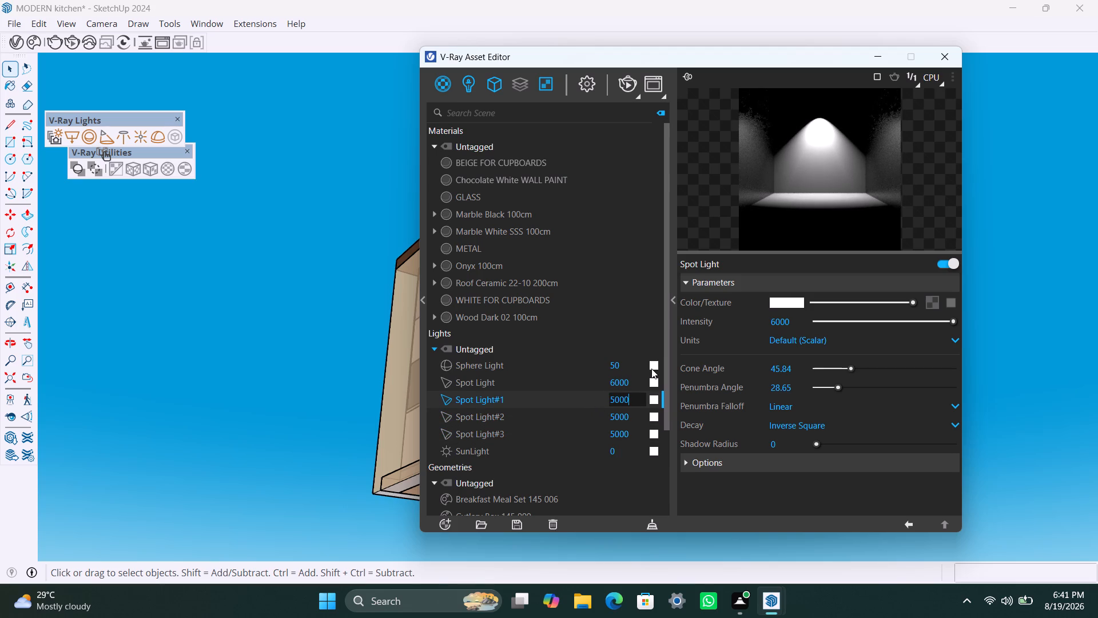
pyautogui.click(640, 379)
pyautogui.moveTo(639, 379); pyautogui.dragTo(598, 386)
pyautogui.press('4')
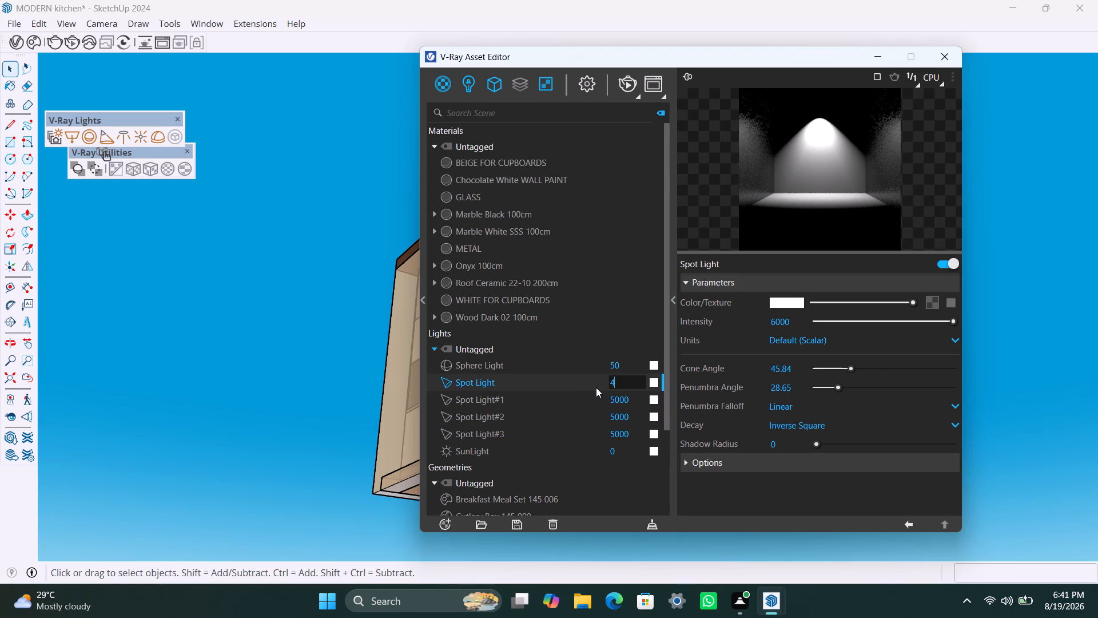
pyautogui.press('BackSpace')
pyautogui.write('5000')
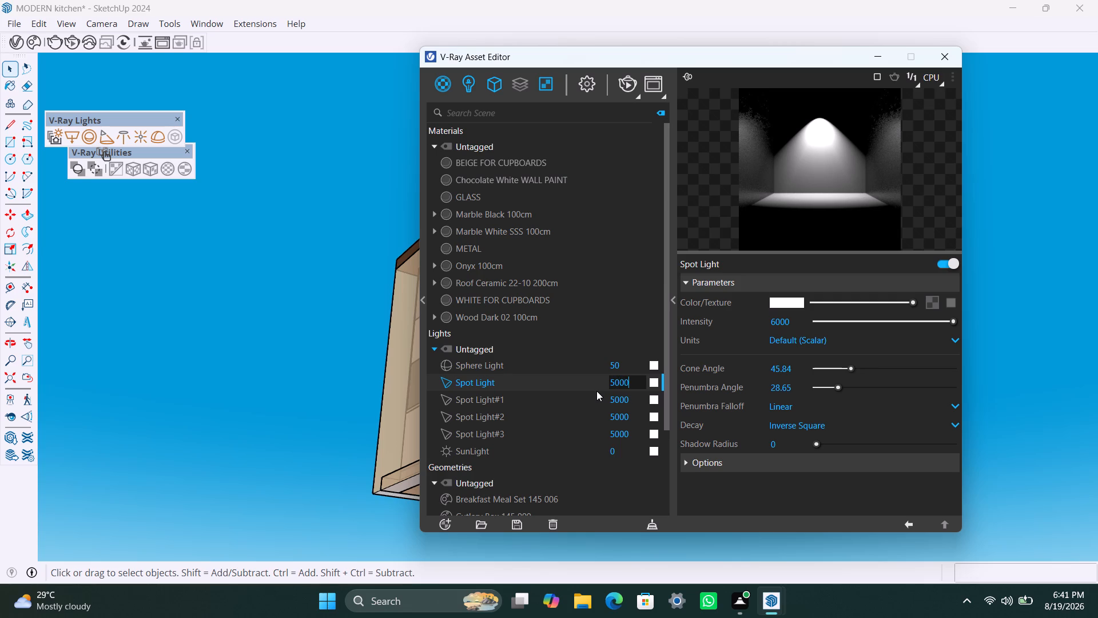
pyautogui.click(596, 391)
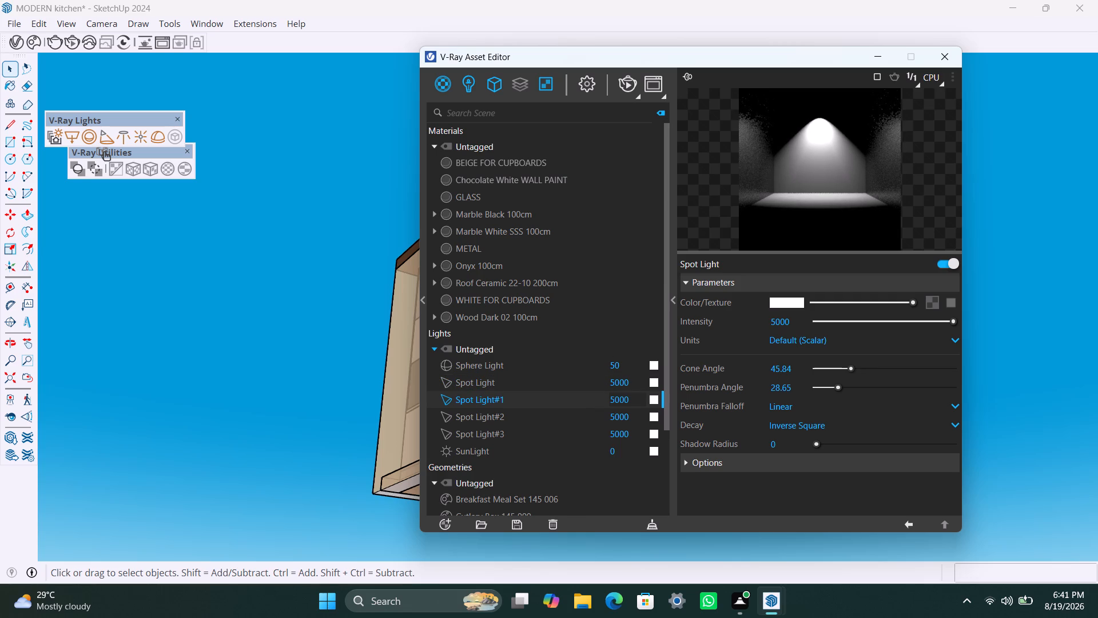
# Examine the parameters of Spot Light#1, including its intensity units, its expanded options and its caustic photon settings.
pyautogui.click(698, 459)
pyautogui.scroll(-4, 751, 446)
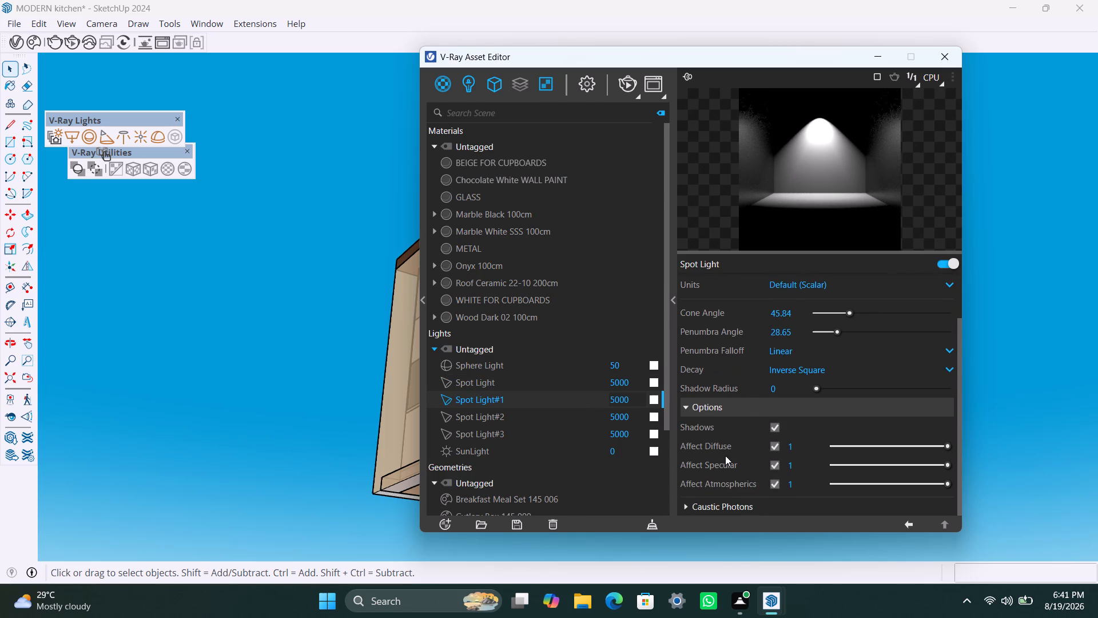
pyautogui.scroll(-4, 725, 455)
pyautogui.scroll(2, 728, 470)
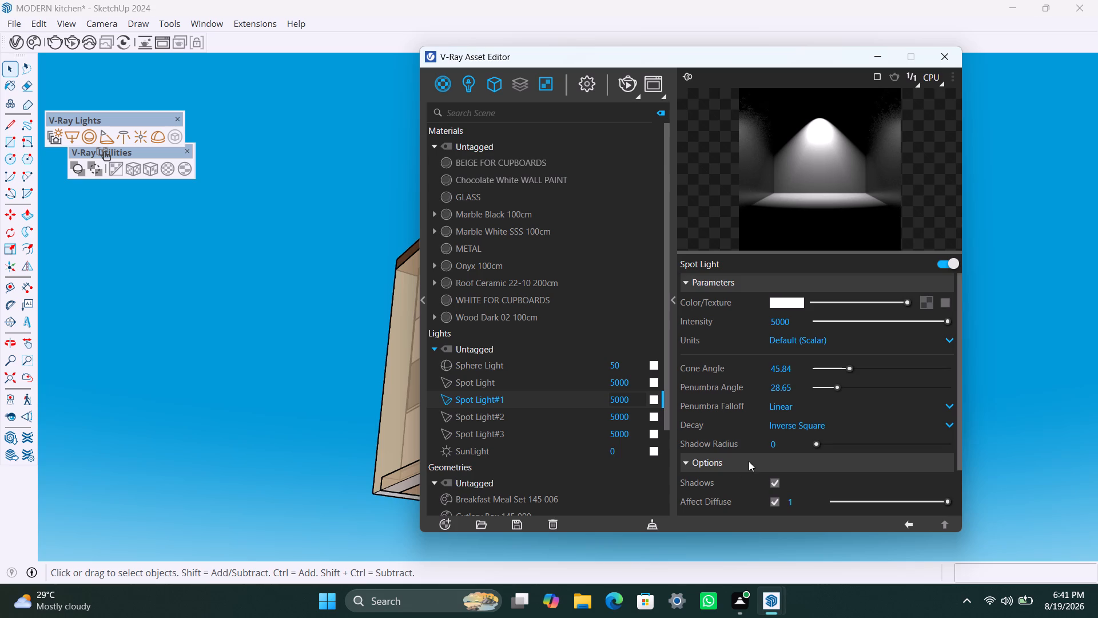
pyautogui.scroll(2, 738, 434)
pyautogui.click(850, 340)
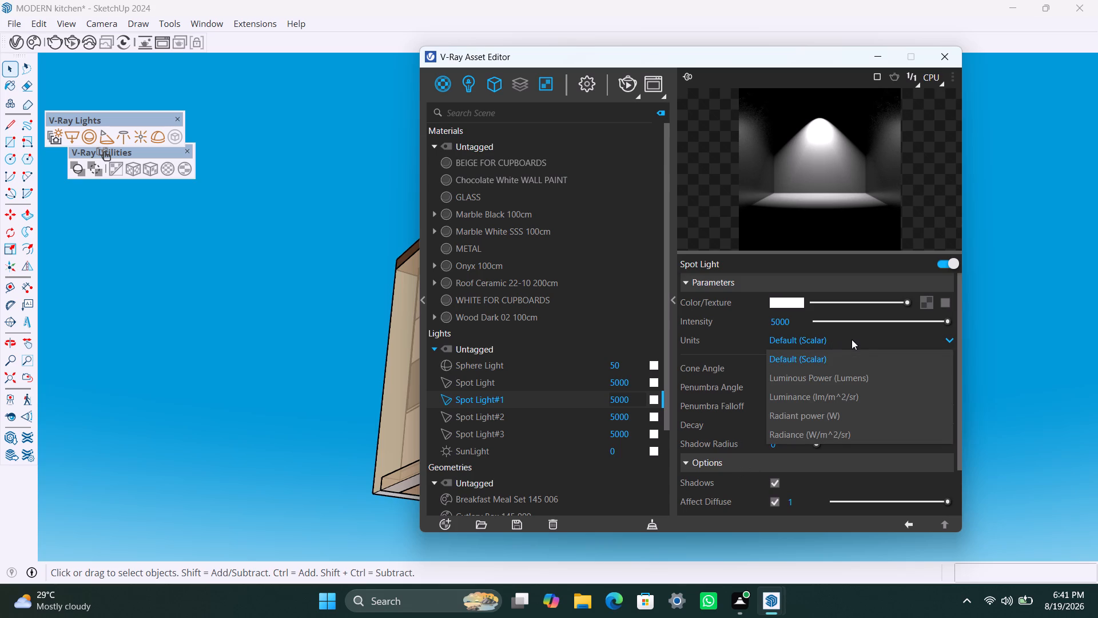
pyautogui.click(852, 339)
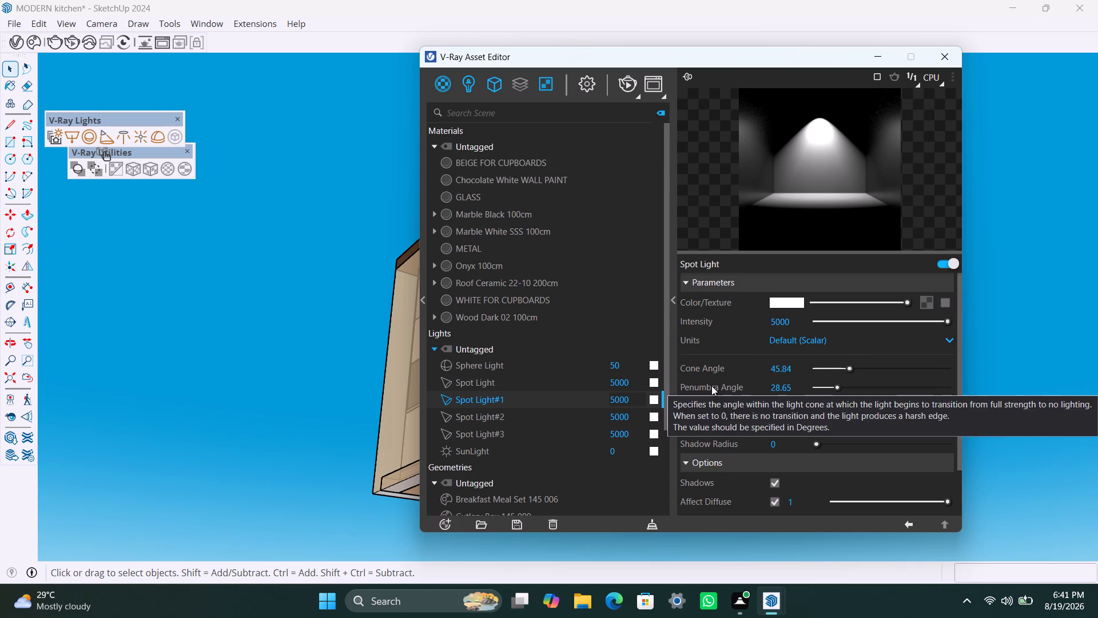
pyautogui.scroll(-1, 564, 479)
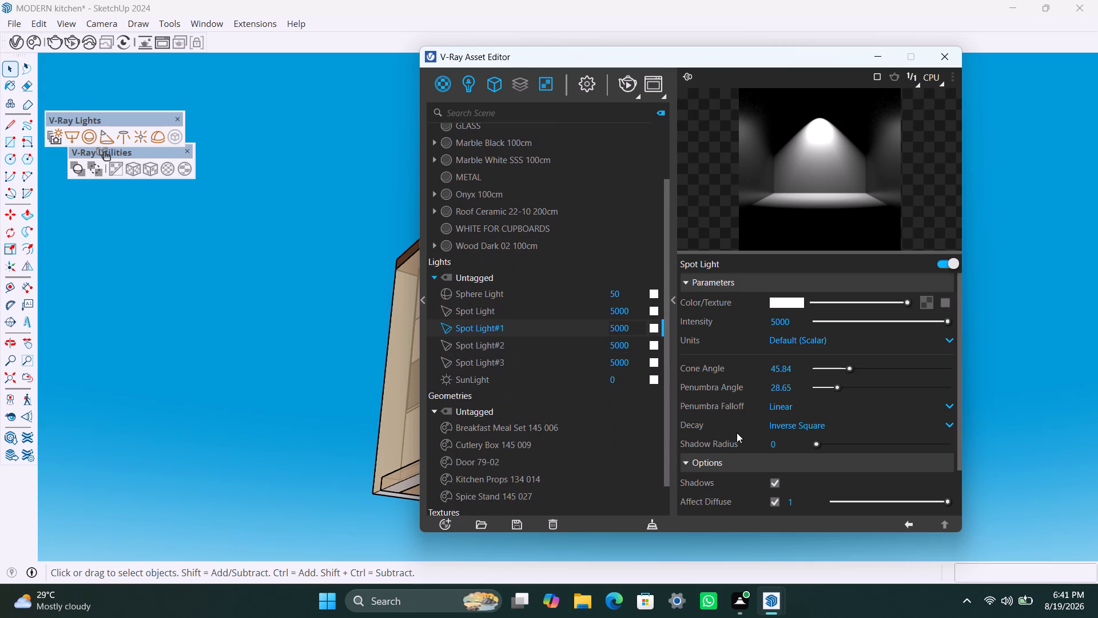
pyautogui.scroll(-7, 761, 409)
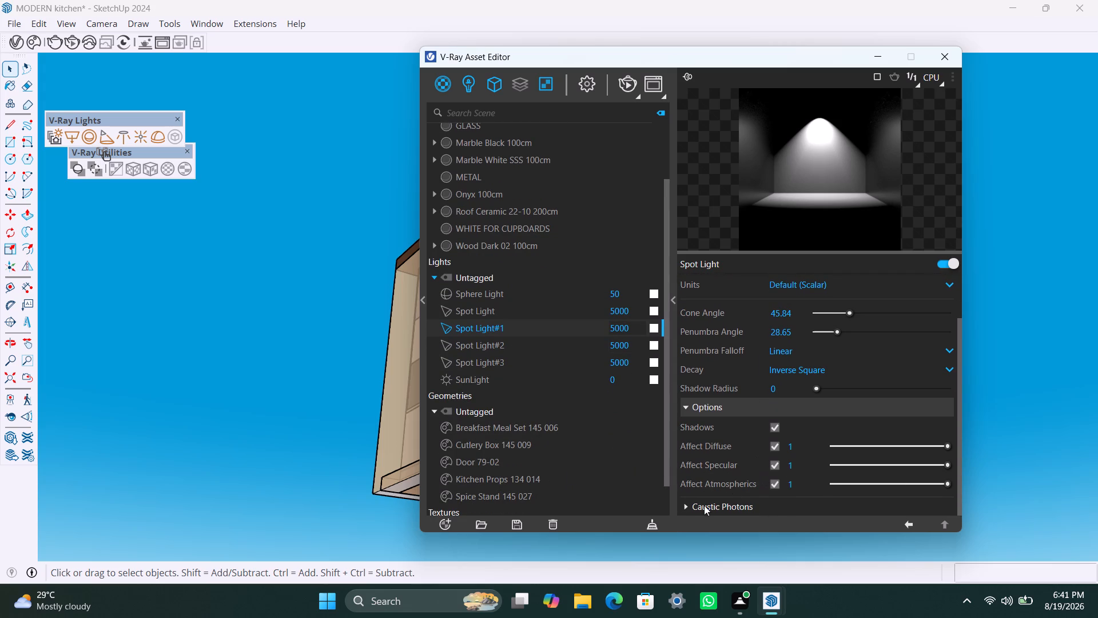
pyautogui.click(686, 506)
pyautogui.scroll(-6, 753, 462)
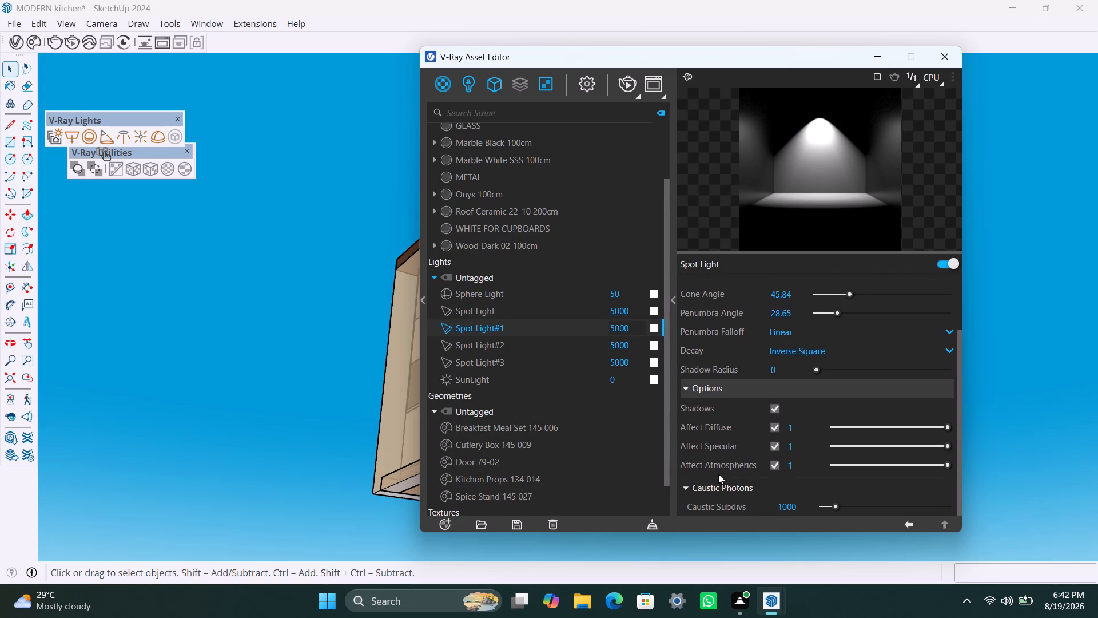
pyautogui.scroll(2, 717, 473)
pyautogui.scroll(-2, 731, 478)
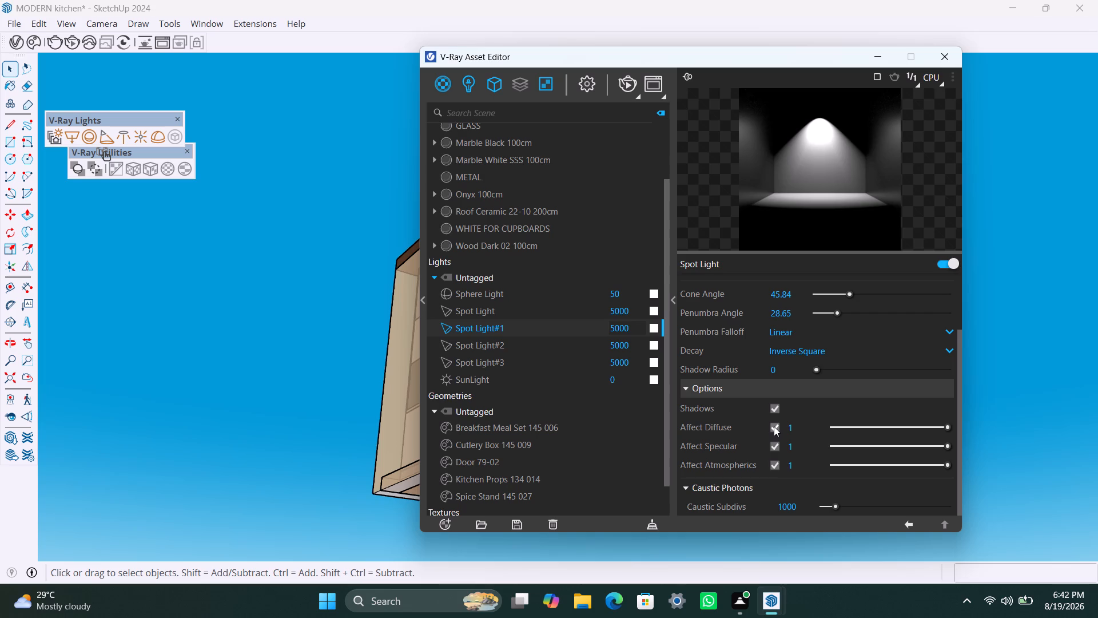
# Toggle Affect Diffuse off and back on for Spot Light#1, and turn off its Affect Specular option.
pyautogui.click(774, 426)
pyautogui.click(774, 426)
pyautogui.click(776, 440)
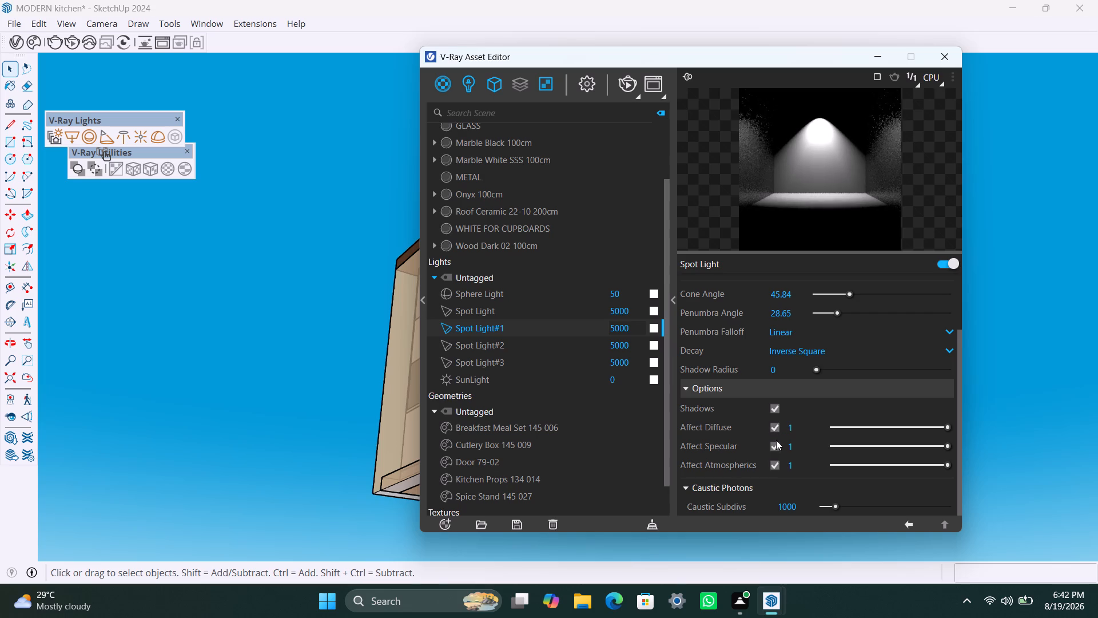
pyautogui.click(776, 445)
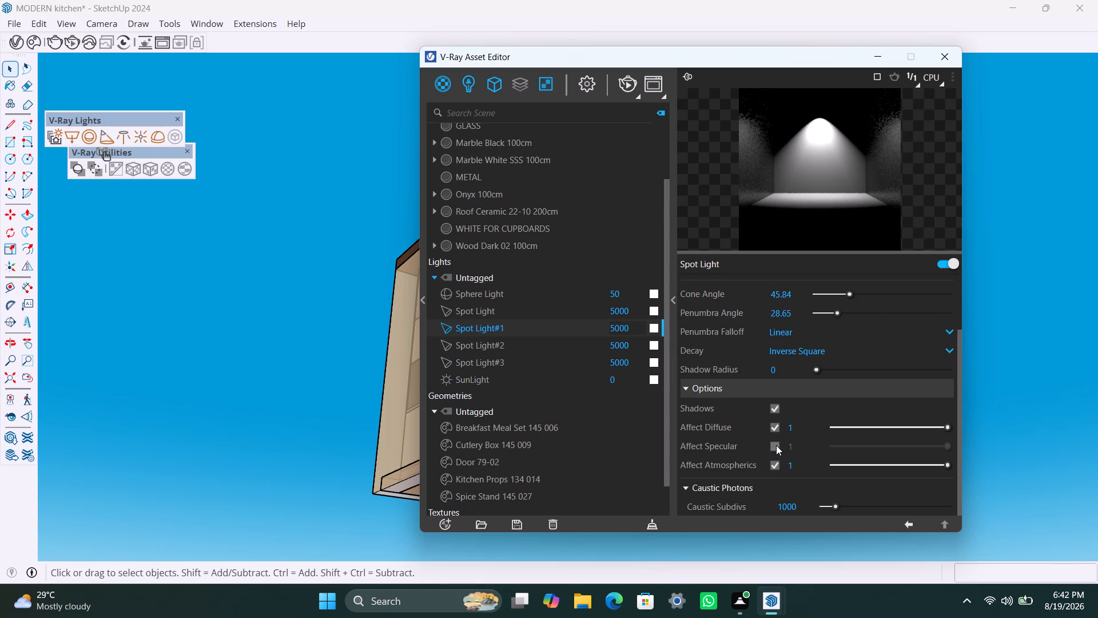
# Toggle the Affect Specular option of Spot Light#1 and leave it turned on.
pyautogui.click(774, 446)
pyautogui.click(774, 447)
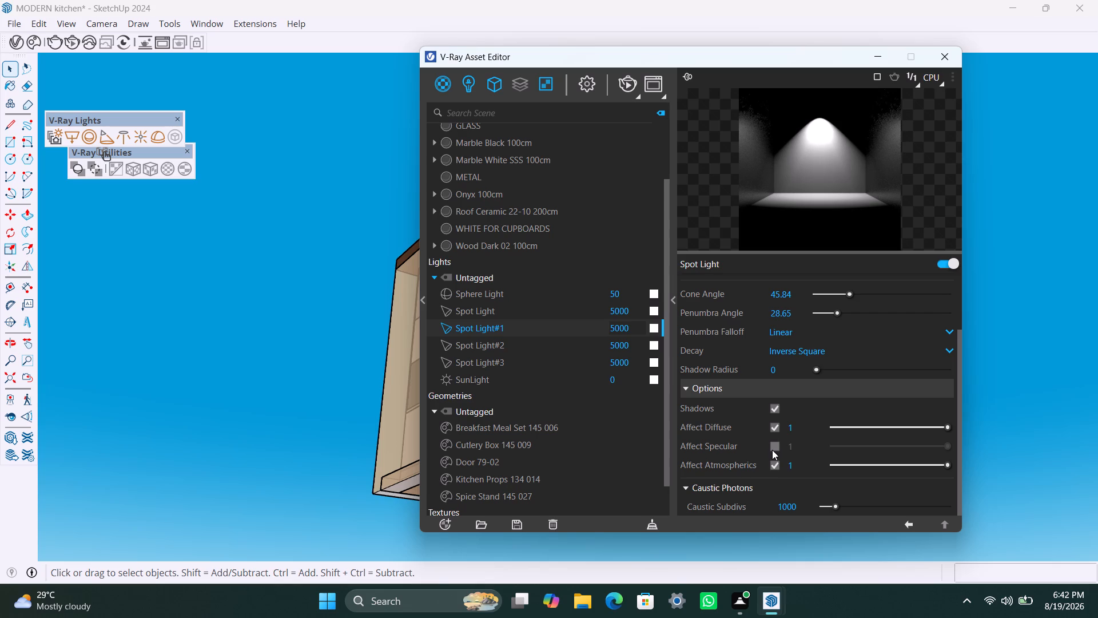
pyautogui.click(772, 450)
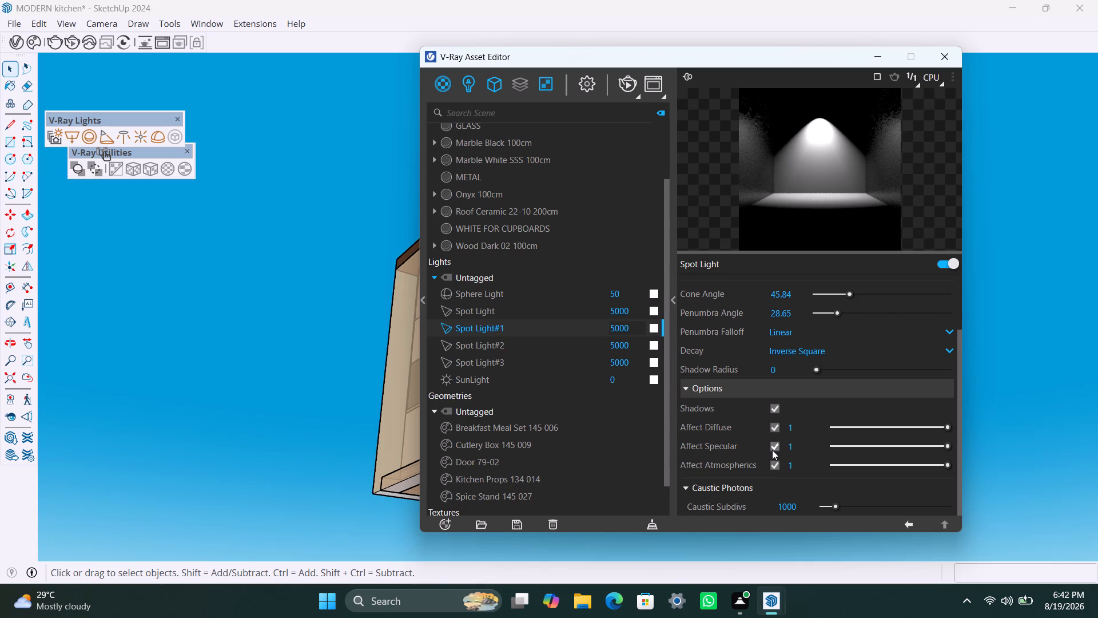
pyautogui.click(772, 450)
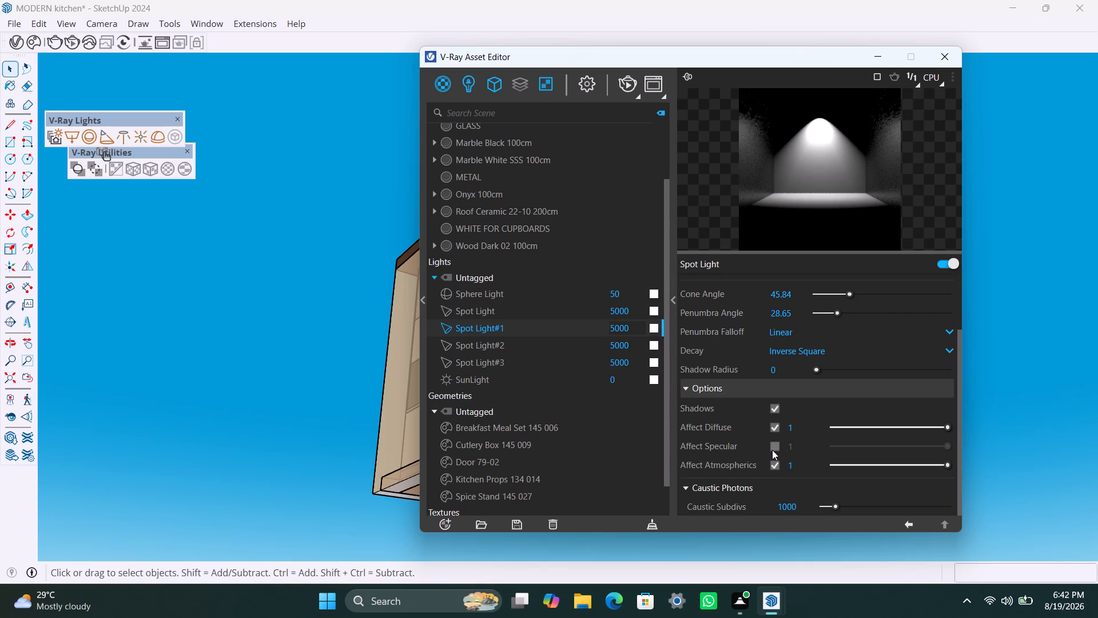
pyautogui.click(771, 450)
# Examine the decay choices and the rest of the parameters and options of Spot Light#1.
pyautogui.click(846, 353)
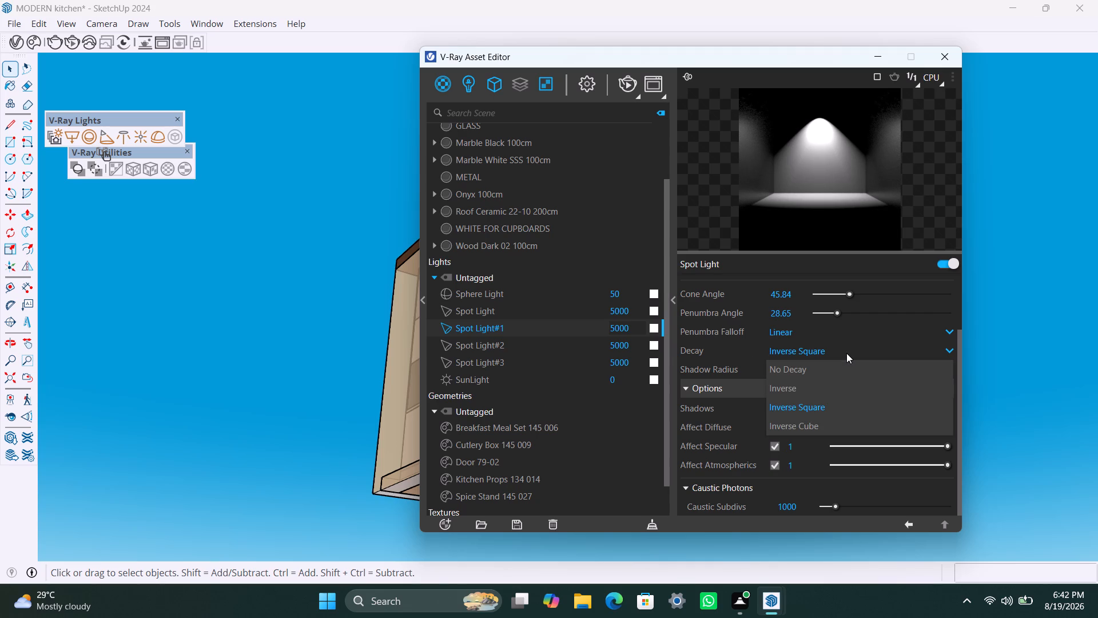
pyautogui.click(846, 353)
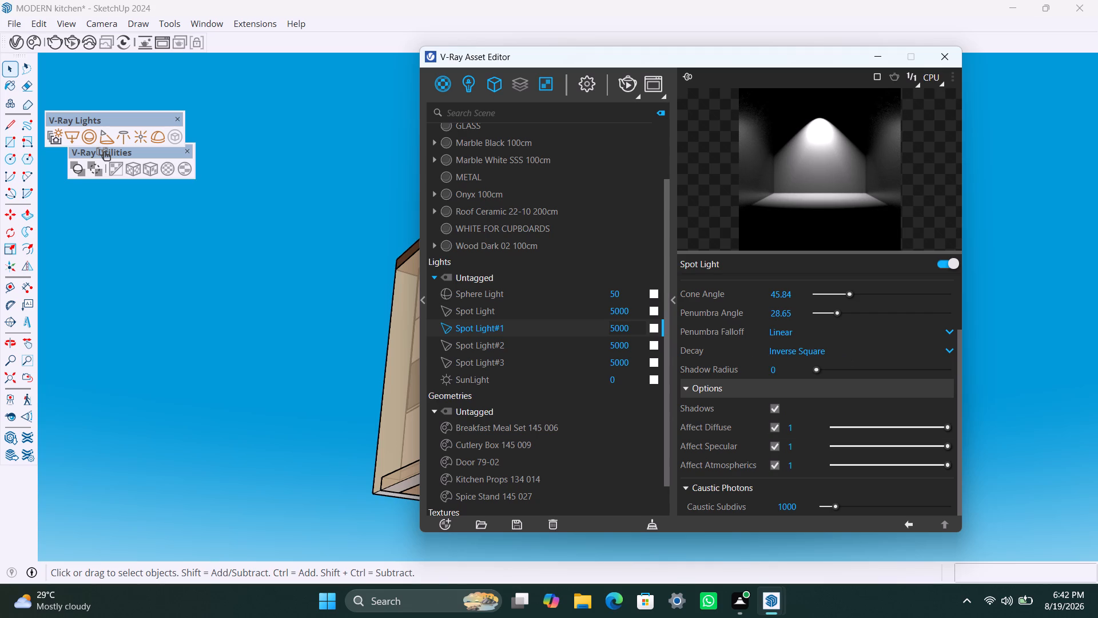
pyautogui.scroll(1, 734, 377)
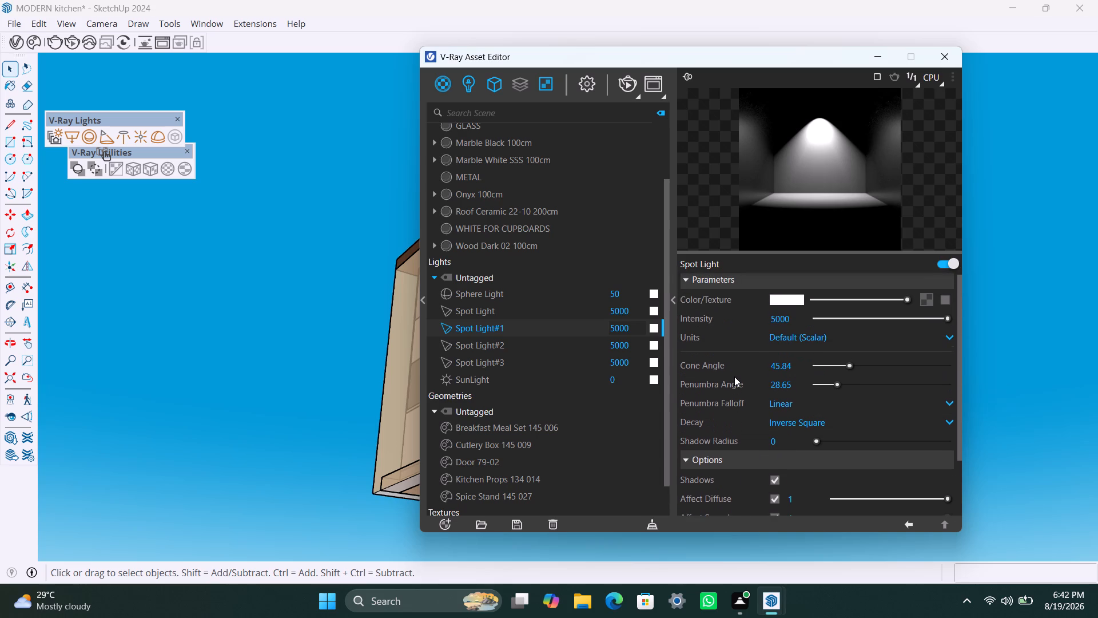
pyautogui.scroll(7, 734, 377)
pyautogui.scroll(-2, 702, 392)
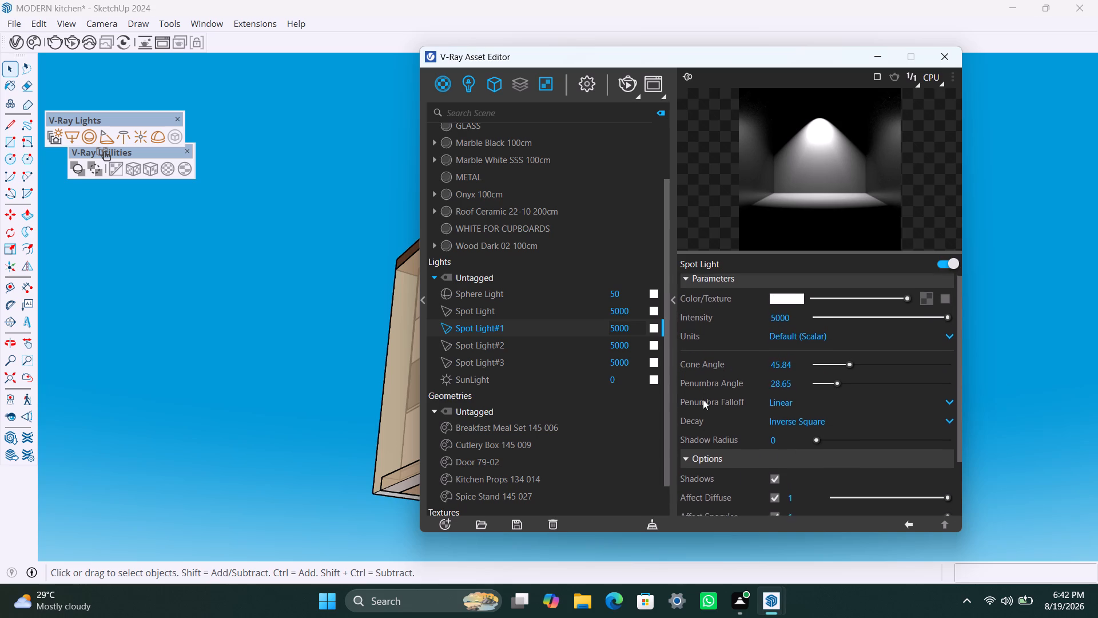
pyautogui.scroll(-7, 703, 399)
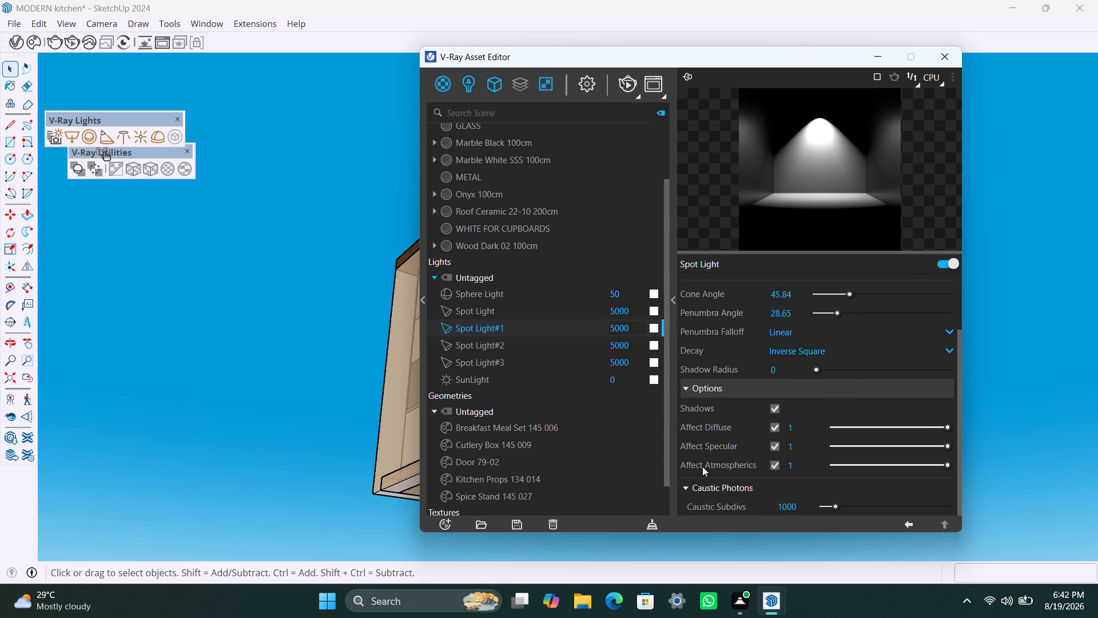
pyautogui.scroll(2, 703, 466)
pyautogui.scroll(2, 560, 433)
# Expand the Sphere Light's options and turn on Invisible, comparing the preview with it off and on.
pyautogui.rightClick(515, 369)
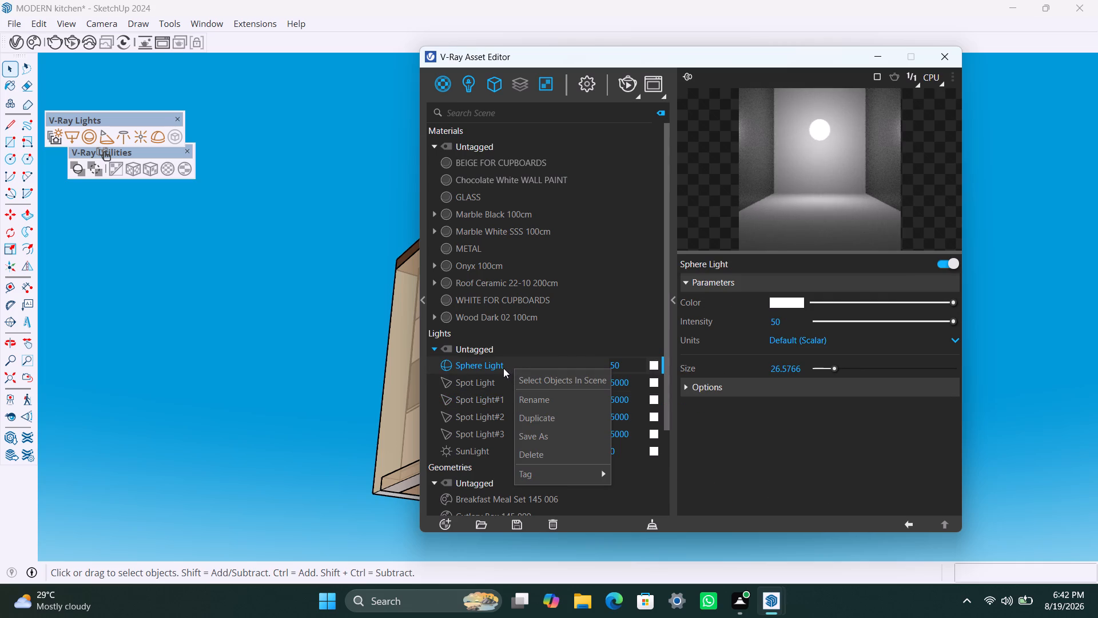
pyautogui.click(503, 368)
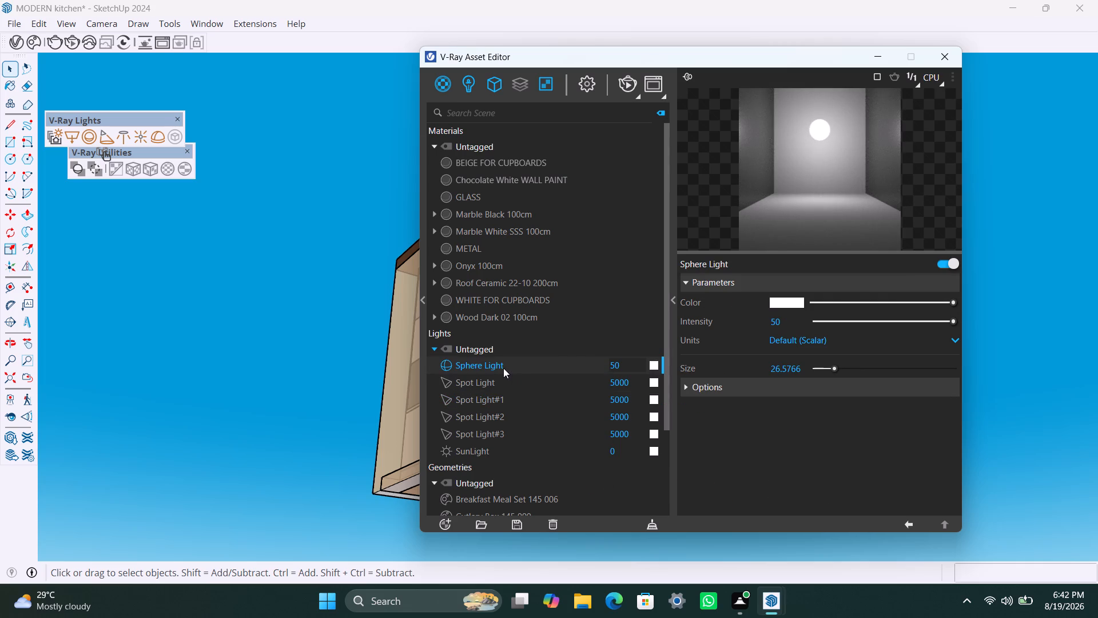
pyautogui.click(710, 384)
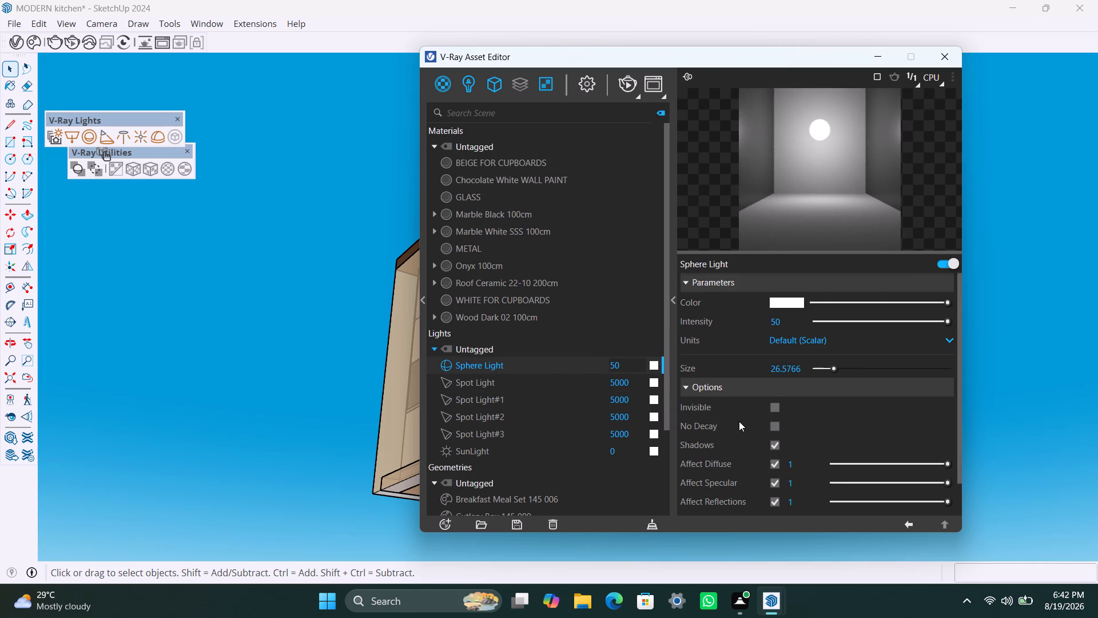
pyautogui.click(779, 407)
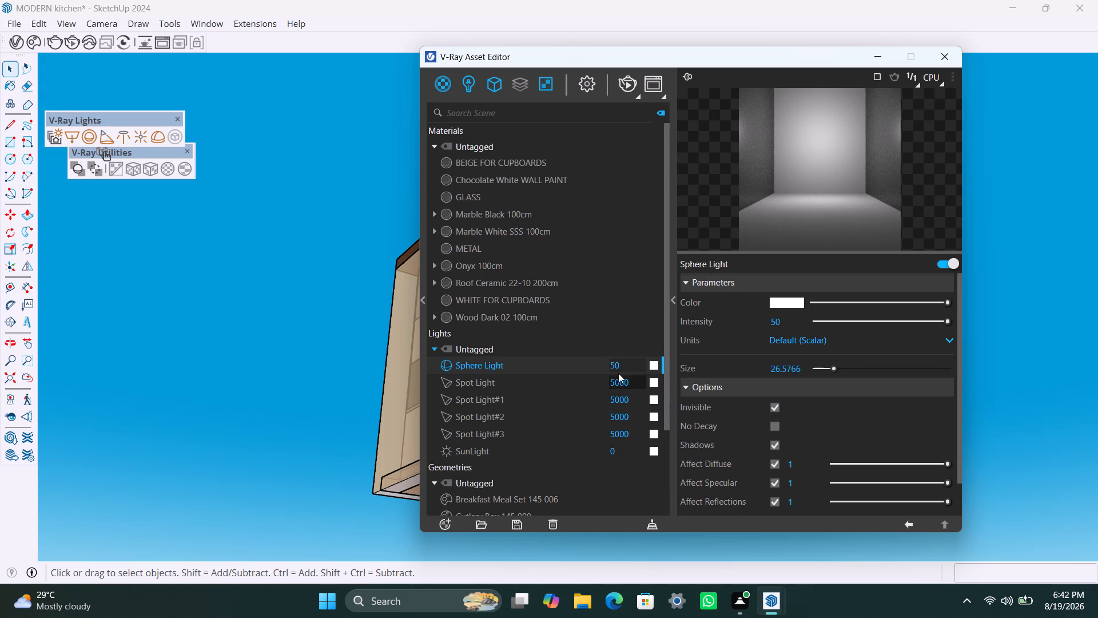
pyautogui.click(776, 407)
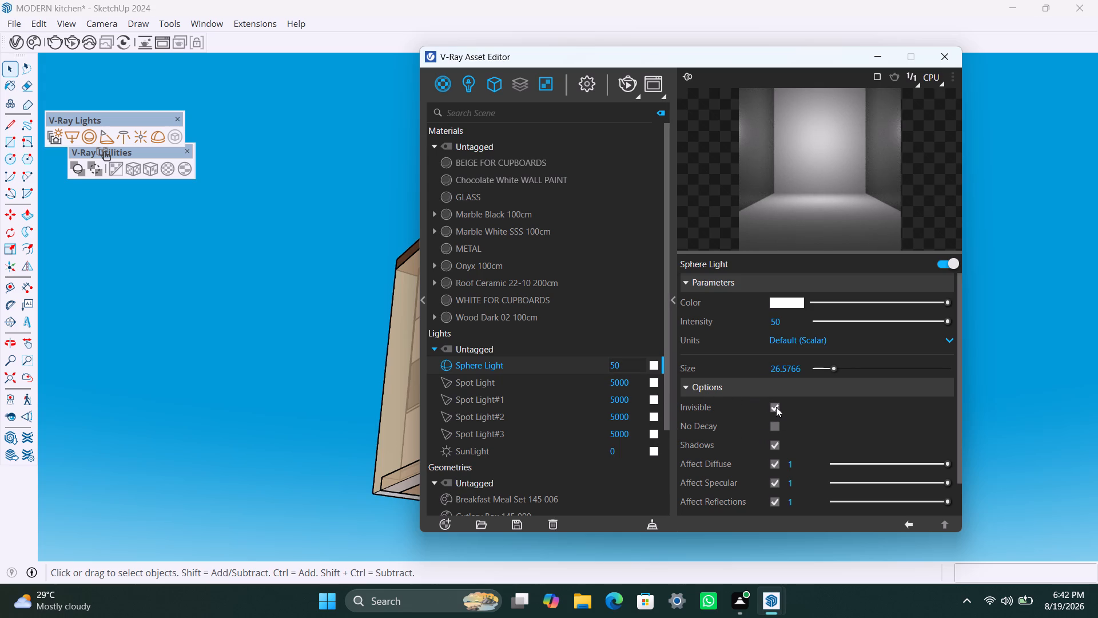
pyautogui.click(776, 407)
pyautogui.click(776, 407)
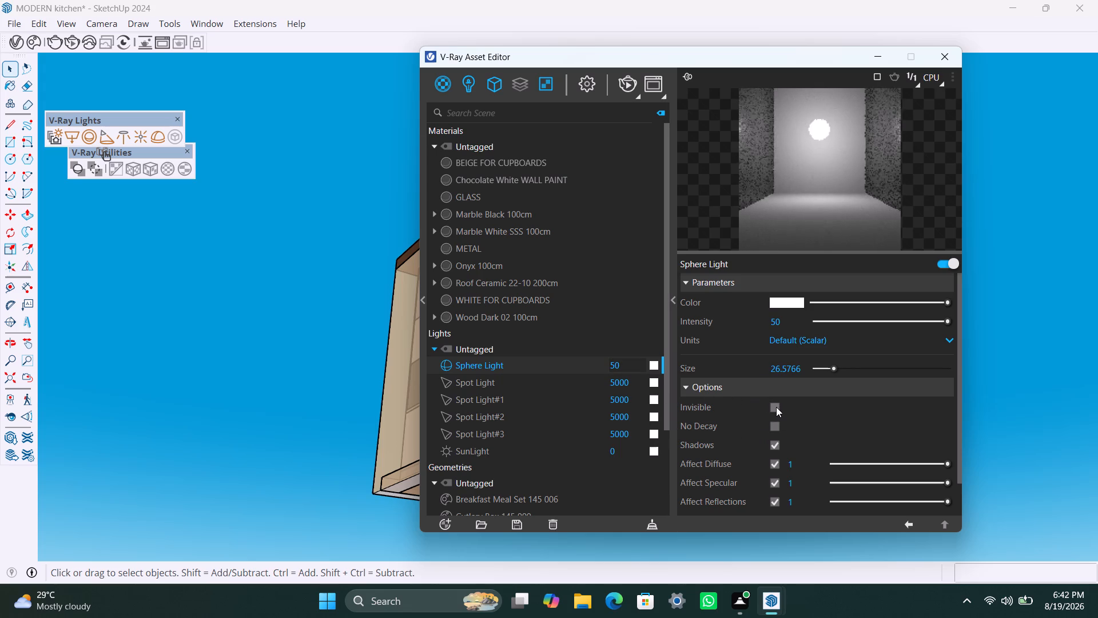
pyautogui.click(776, 407)
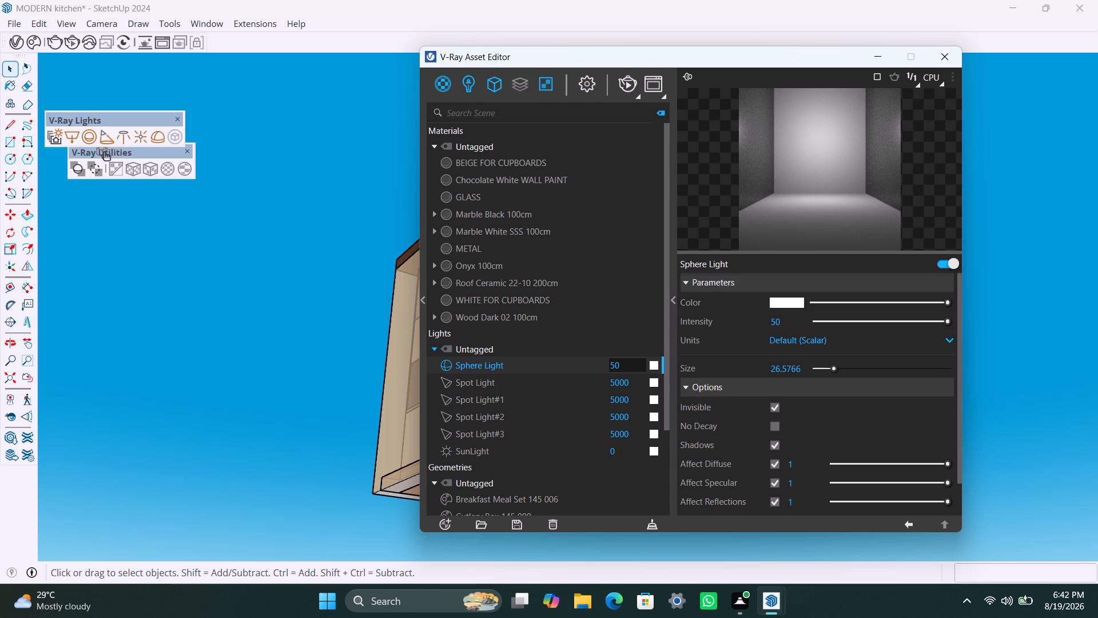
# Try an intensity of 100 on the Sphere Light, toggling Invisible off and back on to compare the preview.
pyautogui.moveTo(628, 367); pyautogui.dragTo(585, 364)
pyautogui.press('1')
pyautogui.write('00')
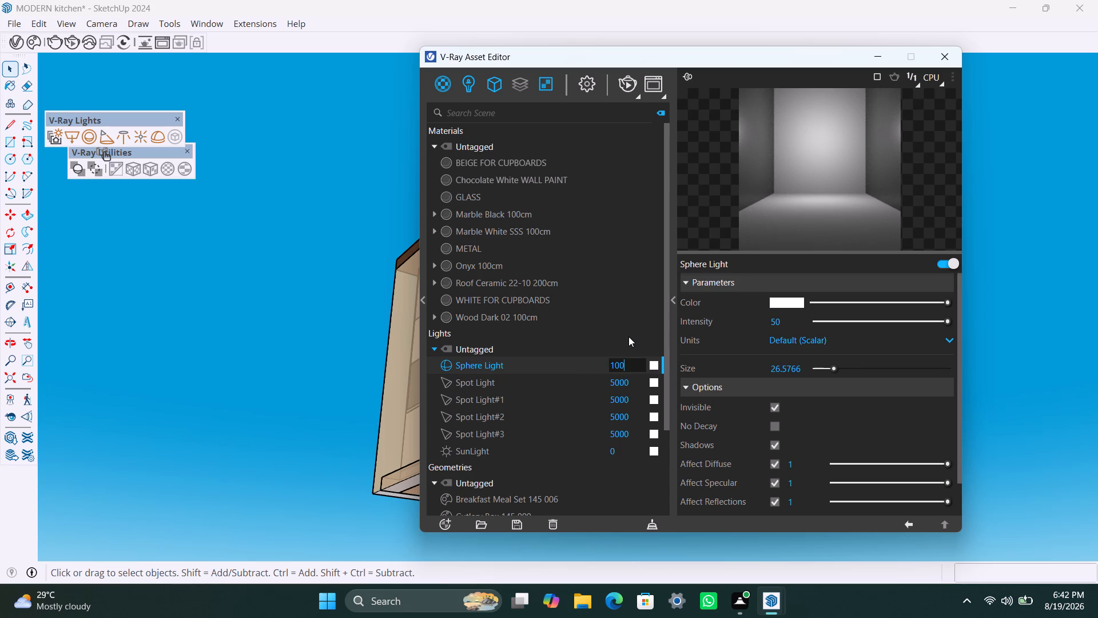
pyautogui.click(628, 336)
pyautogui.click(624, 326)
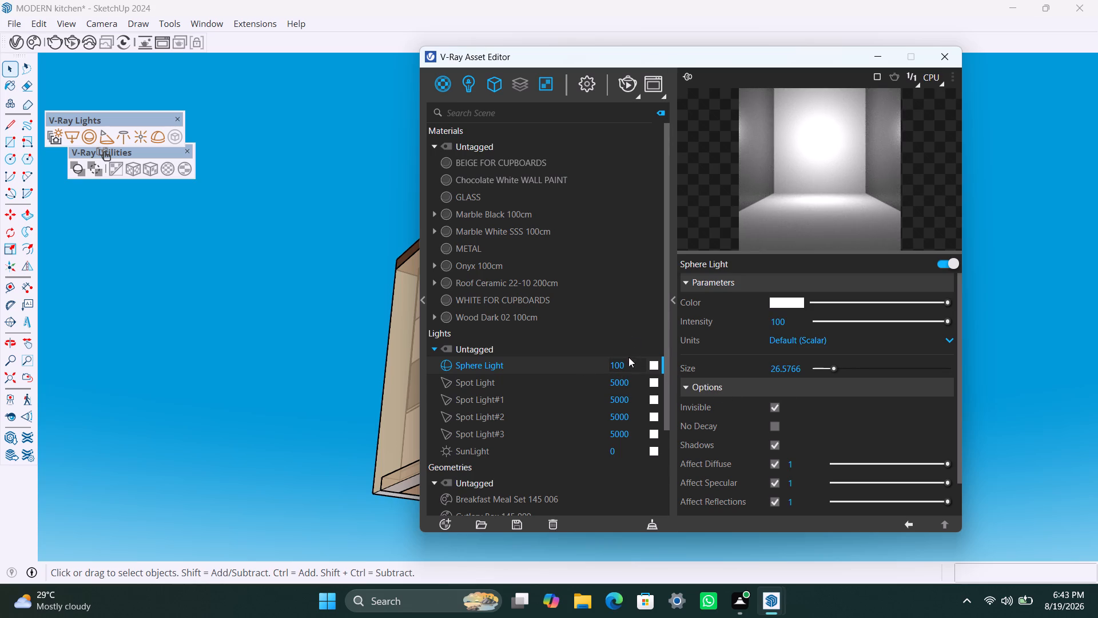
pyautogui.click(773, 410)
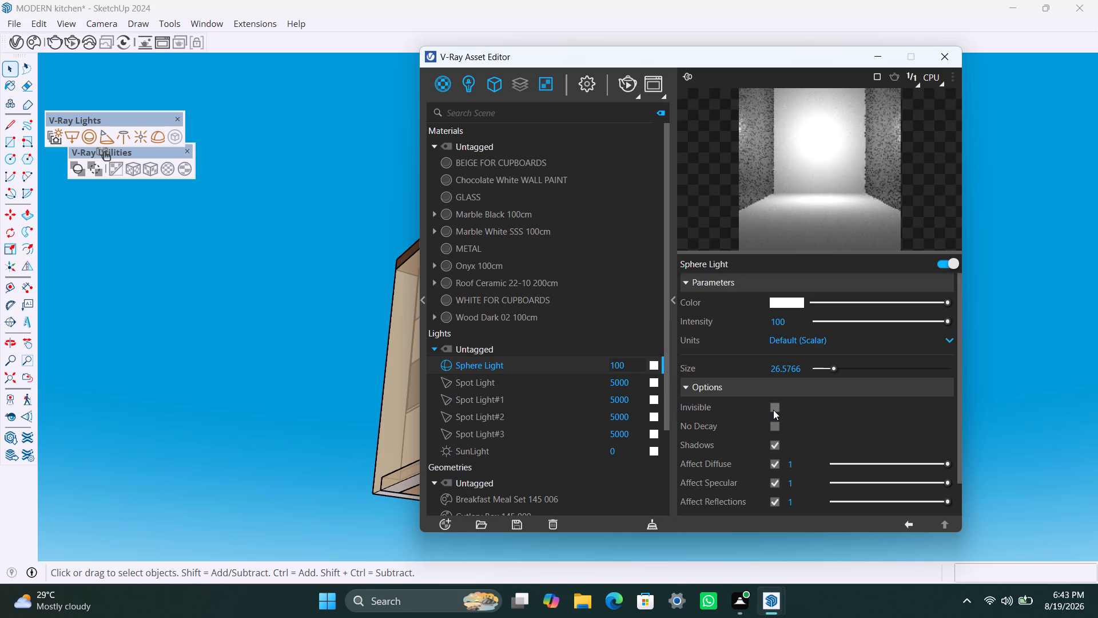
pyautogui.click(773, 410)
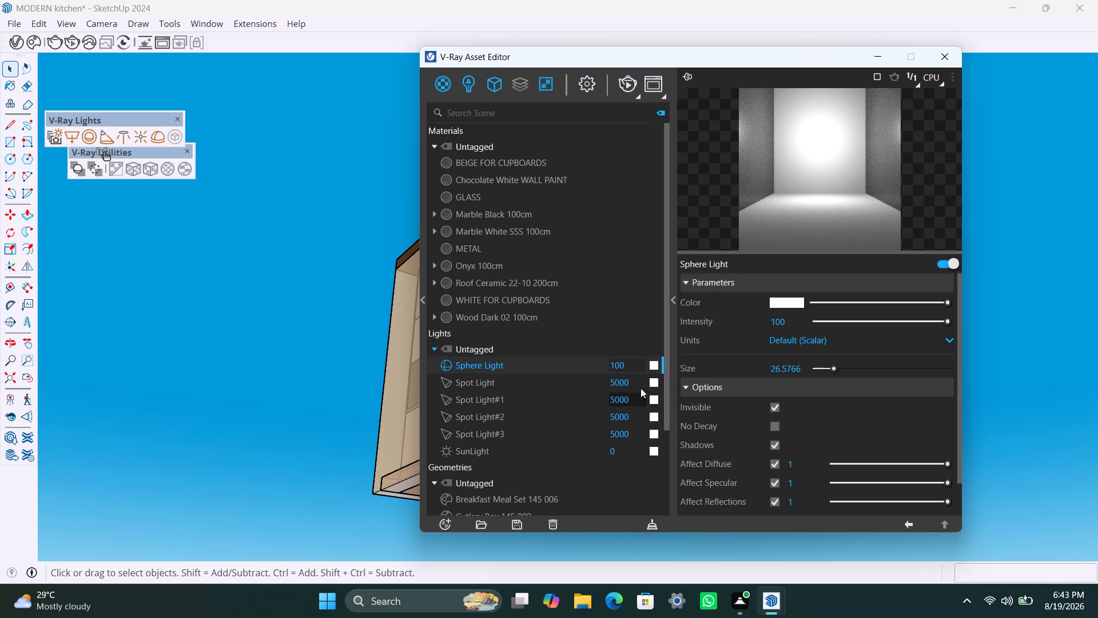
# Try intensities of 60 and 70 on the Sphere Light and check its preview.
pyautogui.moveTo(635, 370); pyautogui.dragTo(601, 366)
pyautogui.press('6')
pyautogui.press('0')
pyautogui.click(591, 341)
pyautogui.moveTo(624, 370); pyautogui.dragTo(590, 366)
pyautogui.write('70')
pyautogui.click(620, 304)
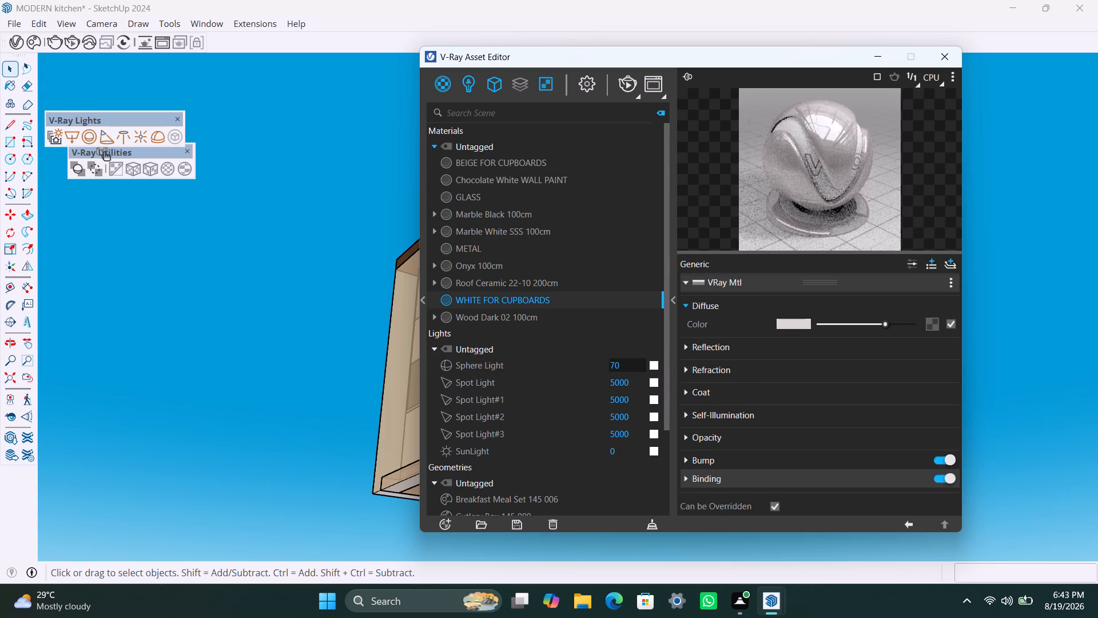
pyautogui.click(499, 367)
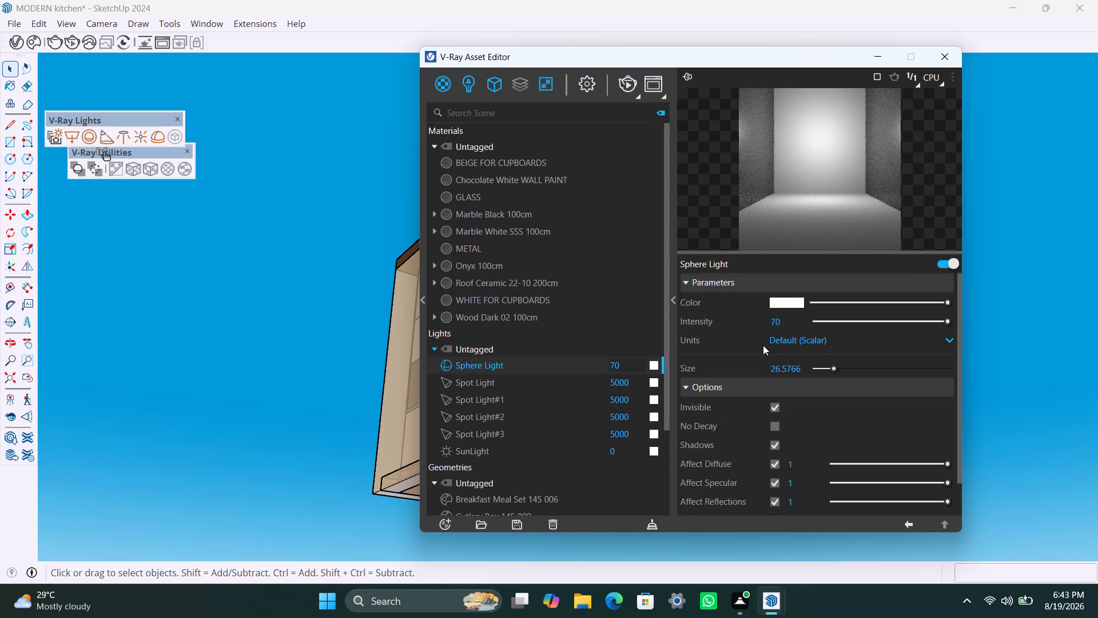
# Set the Sphere Light's intensity to 60, check its preview, and minimize the asset editor.
pyautogui.moveTo(622, 365); pyautogui.dragTo(606, 368)
pyautogui.moveTo(606, 368); pyautogui.dragTo(602, 369)
pyautogui.write('60')
pyautogui.click(614, 323)
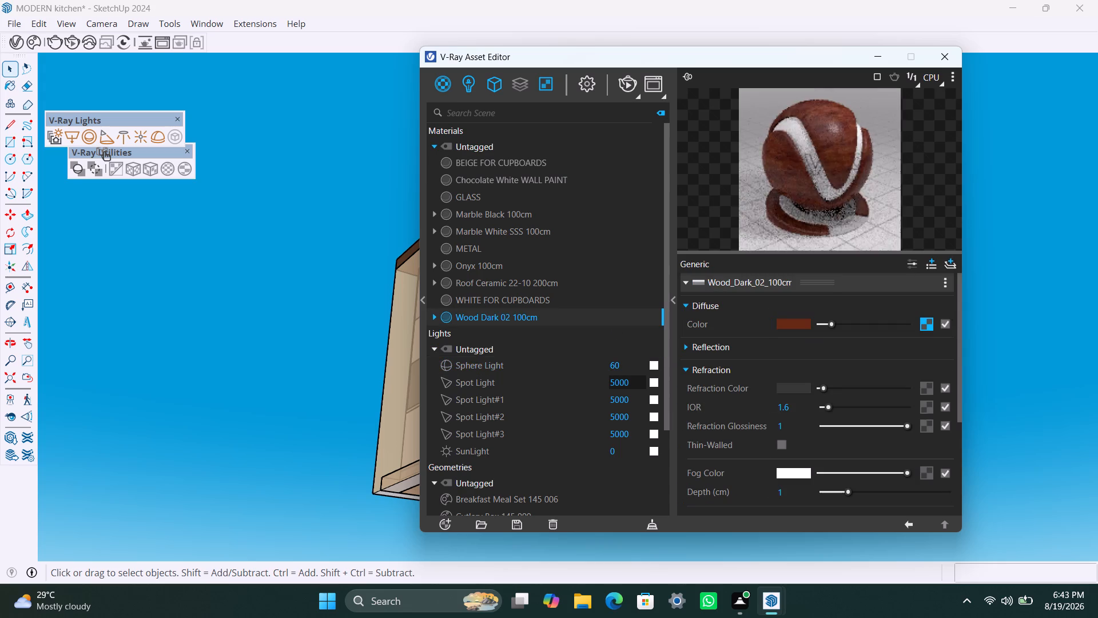
pyautogui.click(630, 363)
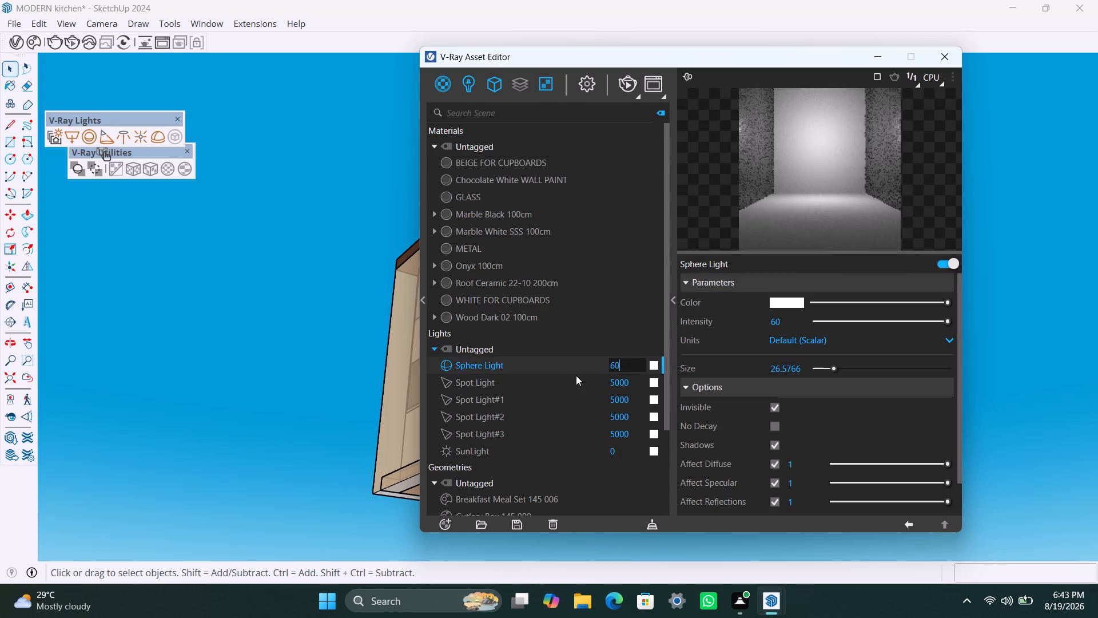
pyautogui.click(876, 51)
# Place the camera with Position Camera at the kitchen's open front entrance, looking in toward the counter corner.
pyautogui.scroll(-2, 706, 269)
pyautogui.moveTo(706, 269); pyautogui.dragTo(703, 278, button='middle')
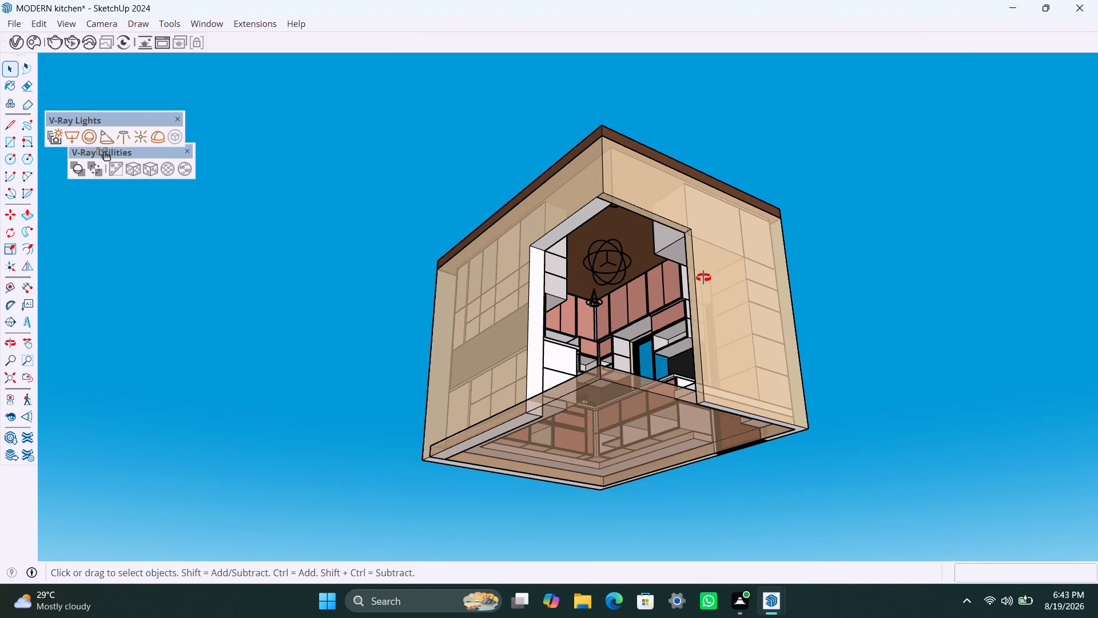
pyautogui.moveTo(703, 278); pyautogui.dragTo(646, 505, button='middle')
pyautogui.scroll(1, 646, 505)
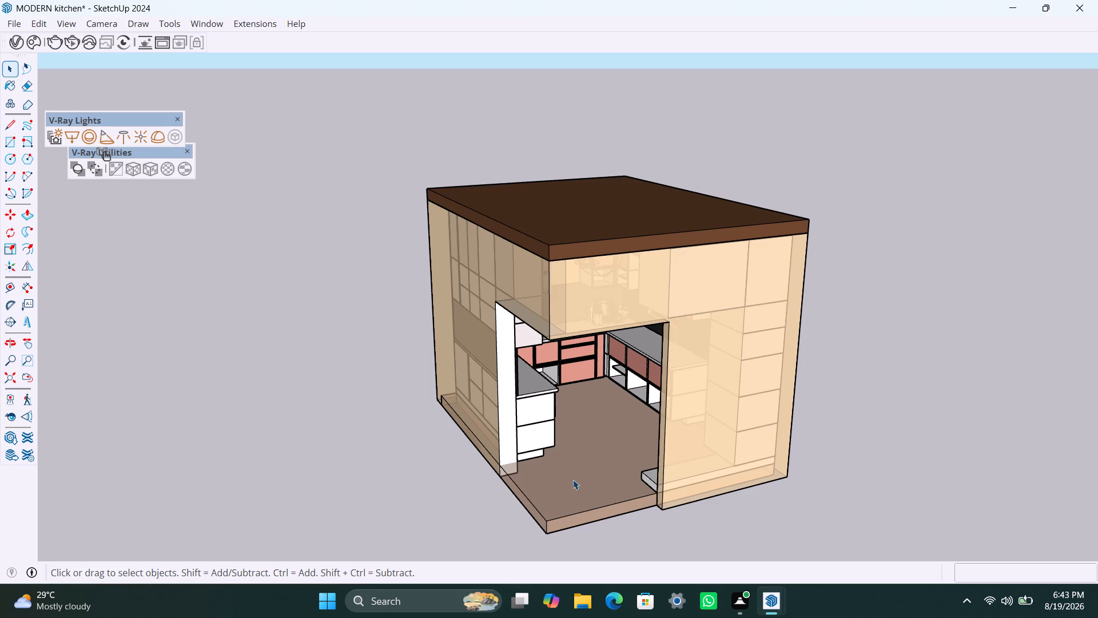
pyautogui.moveTo(567, 484); pyautogui.dragTo(575, 455, button='middle')
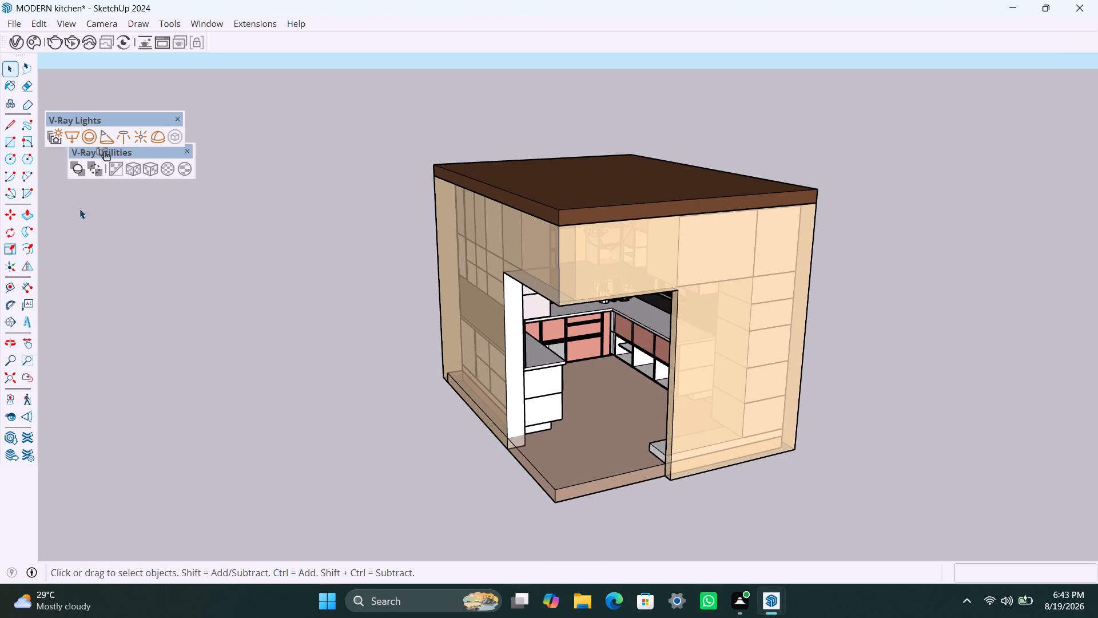
pyautogui.click(8, 394)
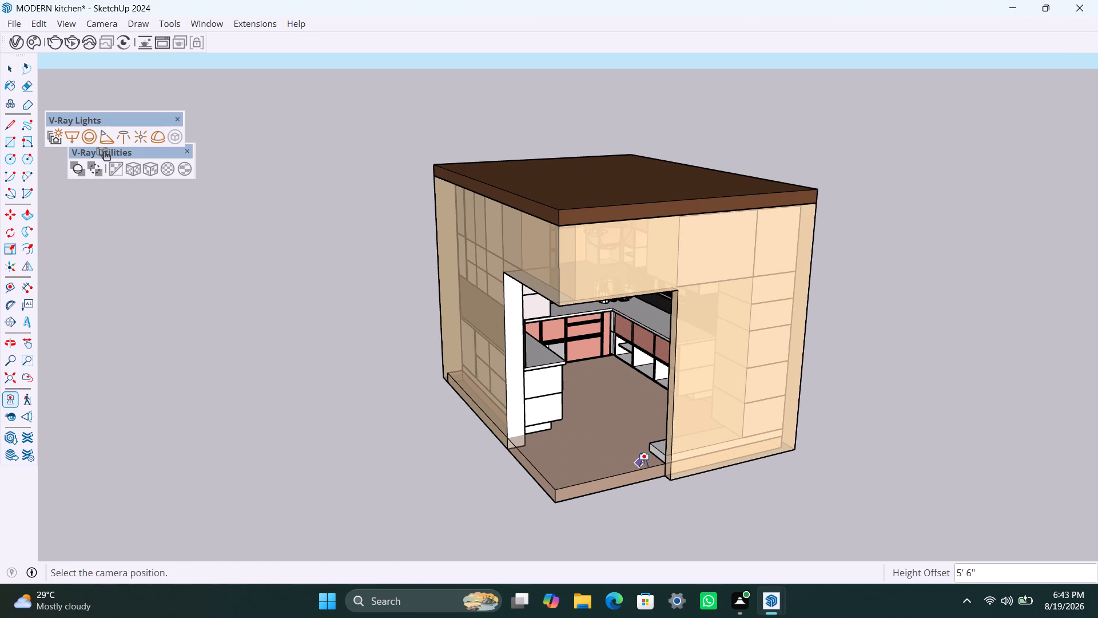
pyautogui.click(656, 494)
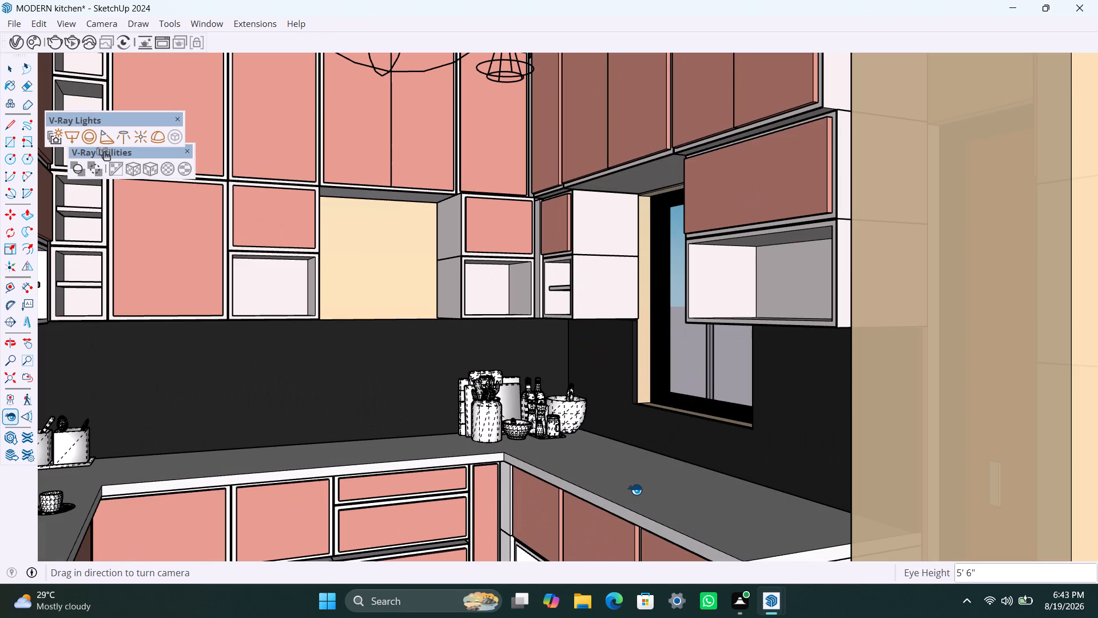
# Pull the camera back and orbit it so the upper and lower cupboards, window and side walls come into frame.
pyautogui.scroll(-1, 627, 489)
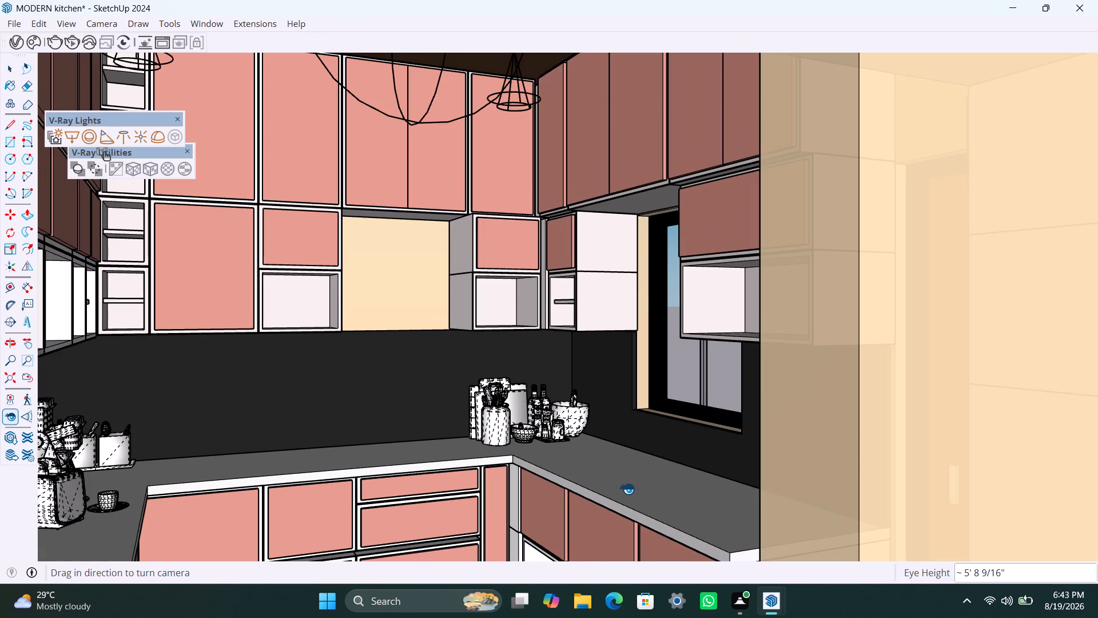
pyautogui.moveTo(627, 489); pyautogui.dragTo(666, 477, button='middle')
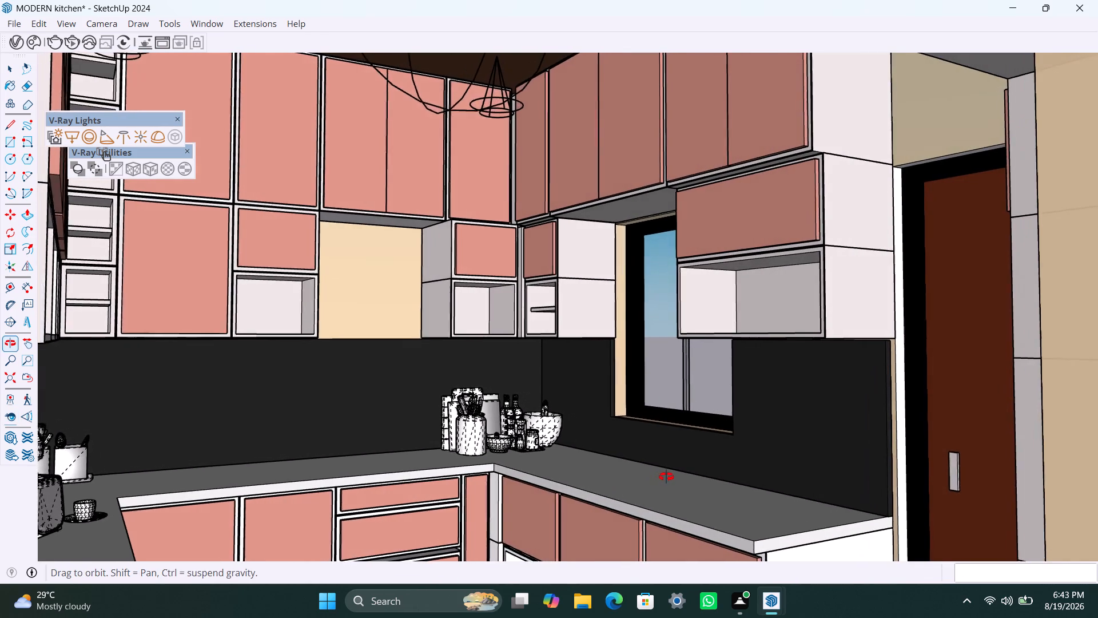
pyautogui.moveTo(666, 477); pyautogui.dragTo(682, 474, button='middle')
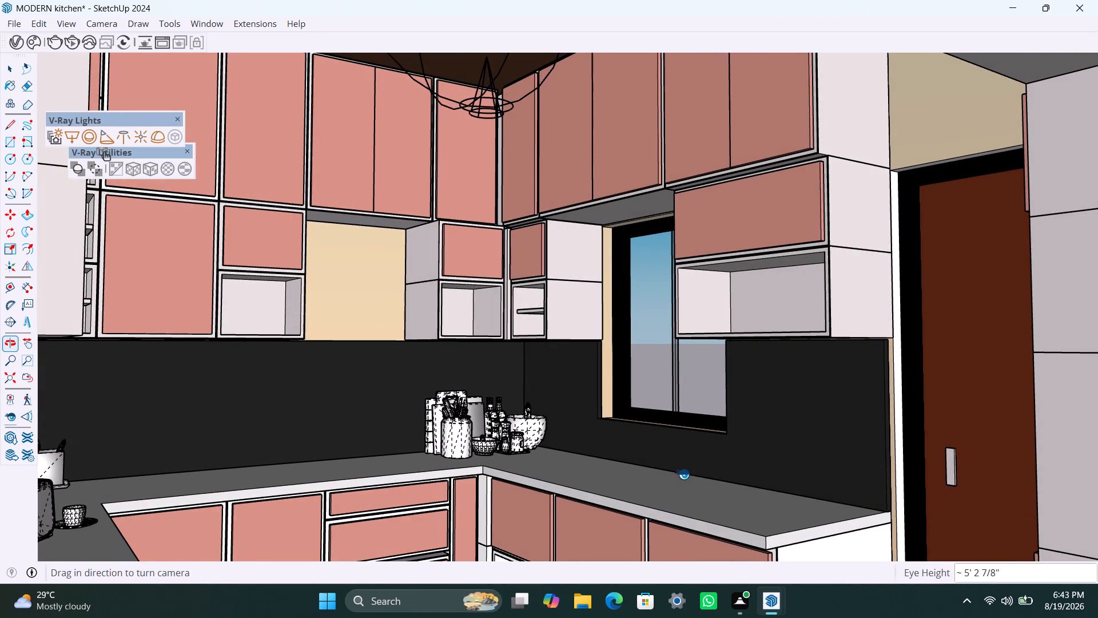
pyautogui.scroll(-2, 658, 473)
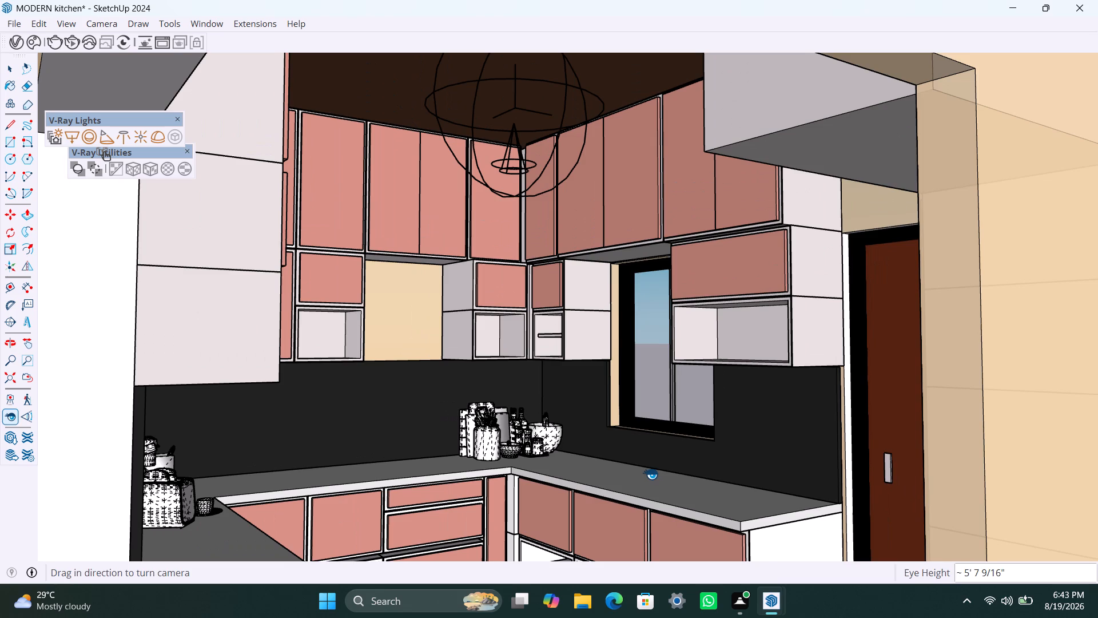
pyautogui.moveTo(639, 474); pyautogui.dragTo(649, 406, button='middle')
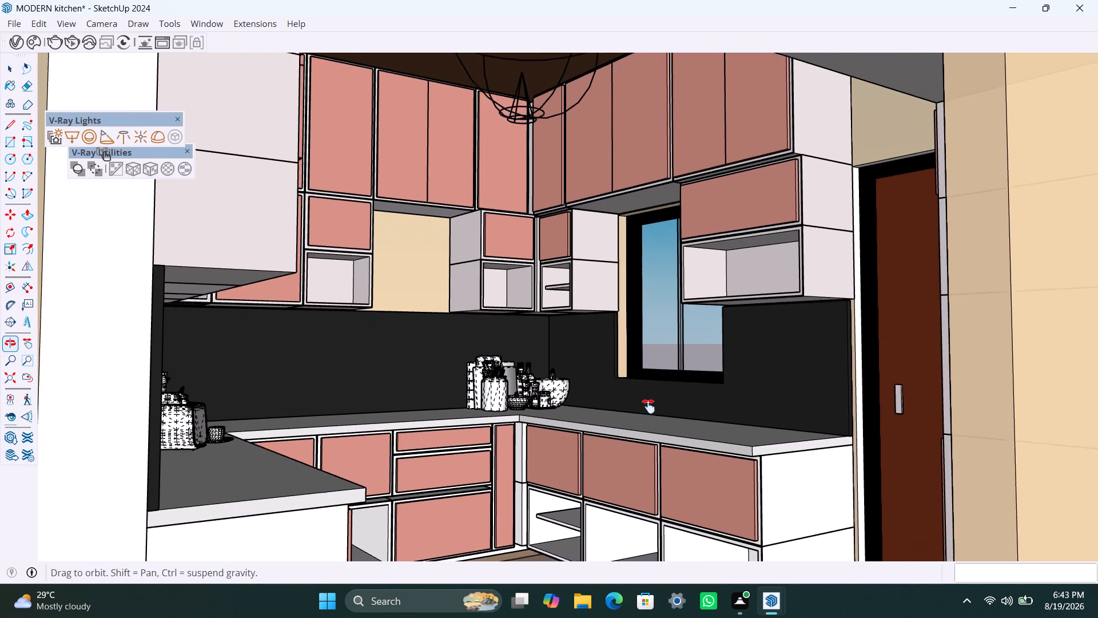
pyautogui.moveTo(649, 406); pyautogui.dragTo(645, 388, button='middle')
pyautogui.scroll(-1, 645, 387)
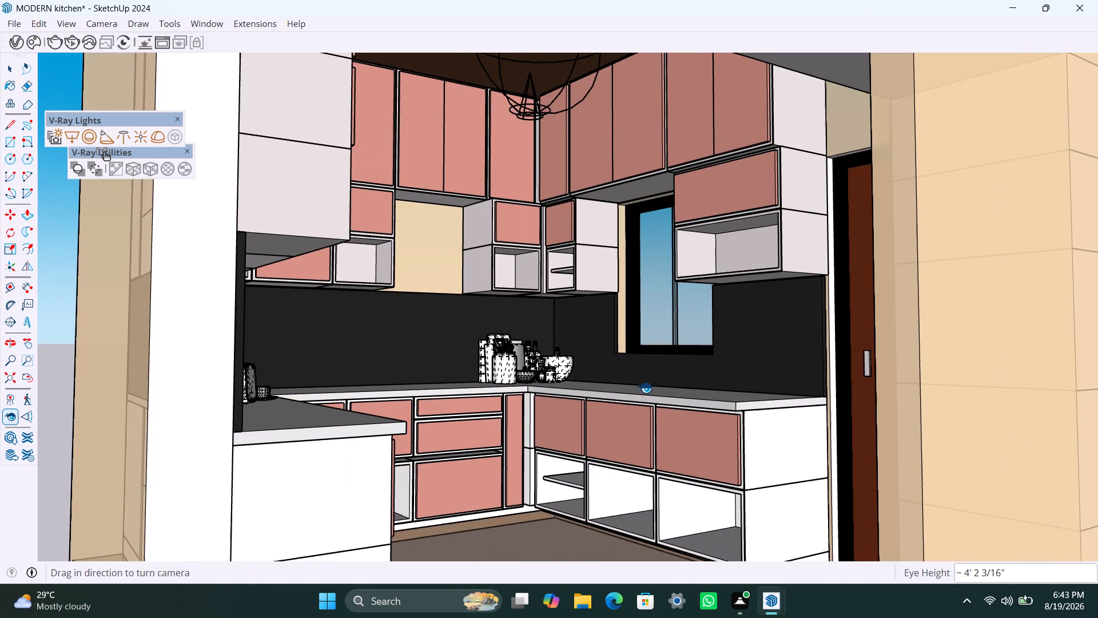
pyautogui.scroll(-1, 645, 387)
pyautogui.moveTo(641, 389); pyautogui.dragTo(643, 406, button='middle')
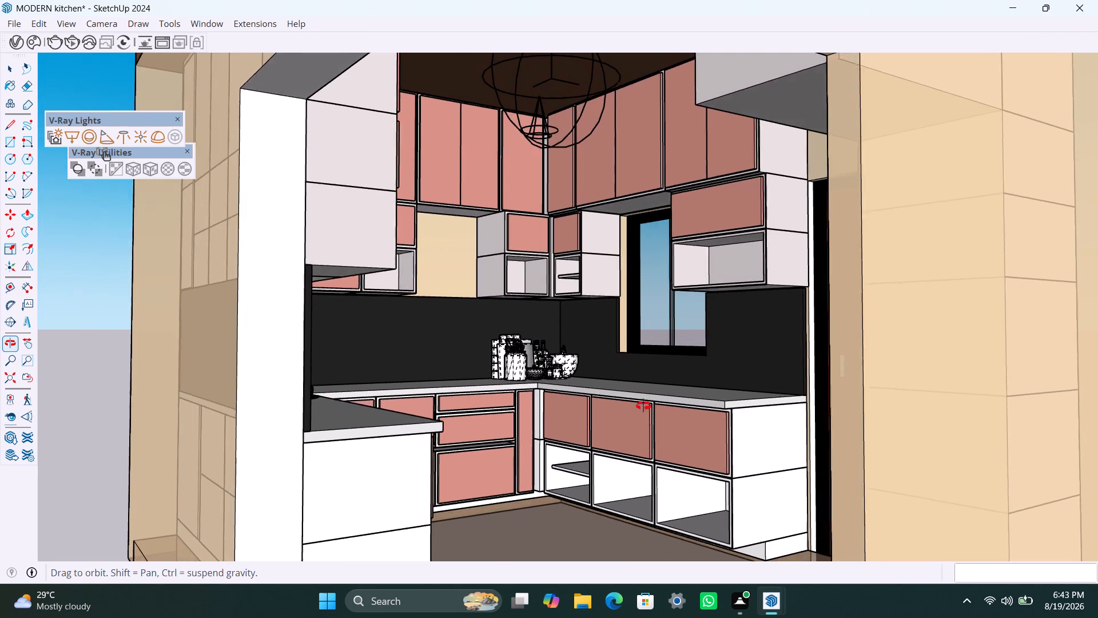
pyautogui.moveTo(643, 406); pyautogui.dragTo(645, 414, button='middle')
# Bring the camera closer and fine-tune its angle on the L-shaped counter, window and brown door.
pyautogui.scroll(1, 639, 413)
pyautogui.moveTo(639, 413); pyautogui.dragTo(642, 412, button='middle')
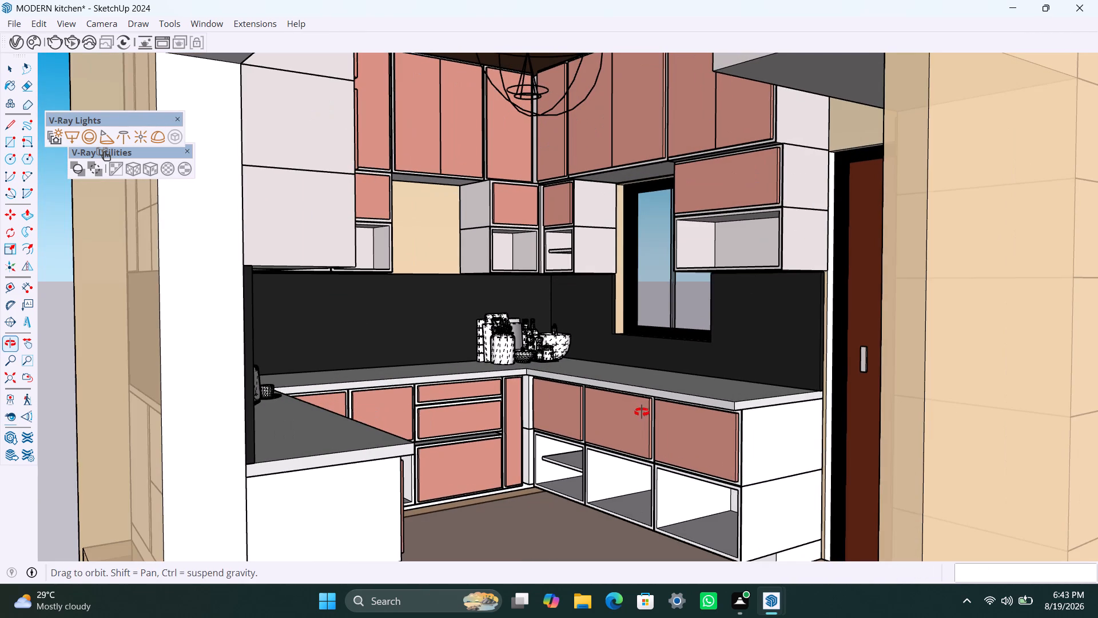
pyautogui.moveTo(642, 412); pyautogui.dragTo(624, 418, button='middle')
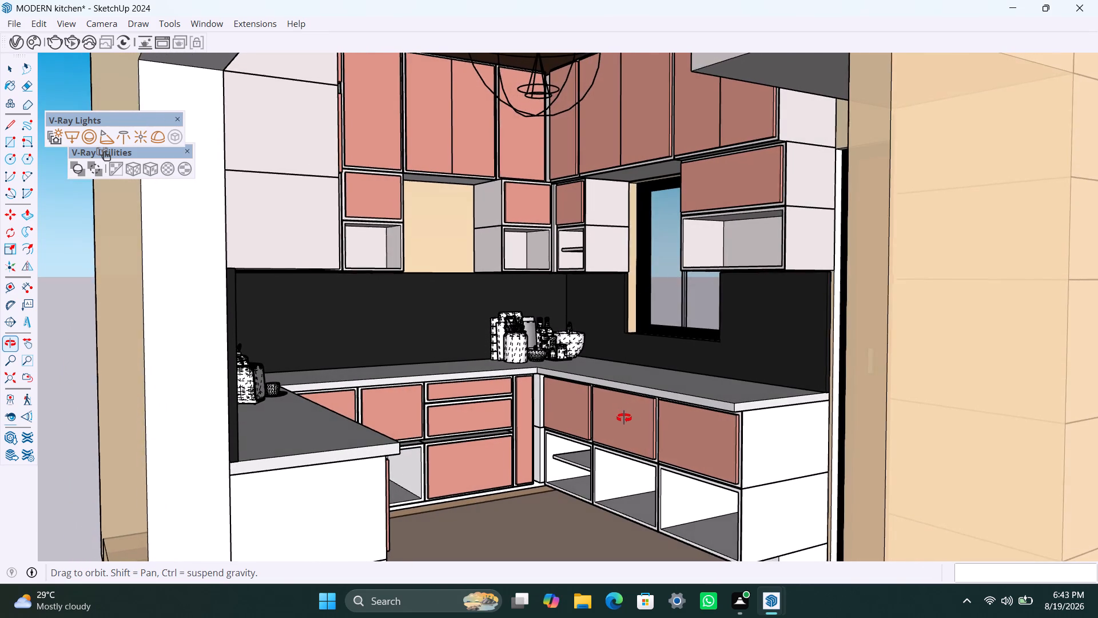
pyautogui.moveTo(624, 418); pyautogui.dragTo(627, 421, button='middle')
pyautogui.scroll(1, 621, 417)
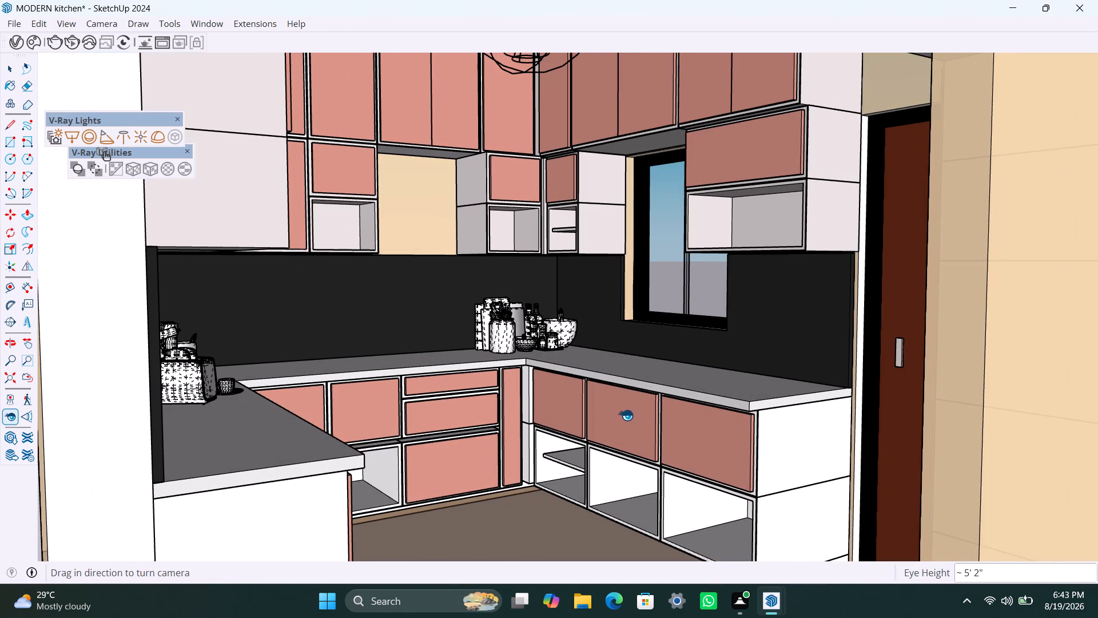
pyautogui.middleClick(627, 415)
pyautogui.scroll(1, 627, 415)
pyautogui.scroll(-1, 627, 415)
pyautogui.scroll(1, 627, 415)
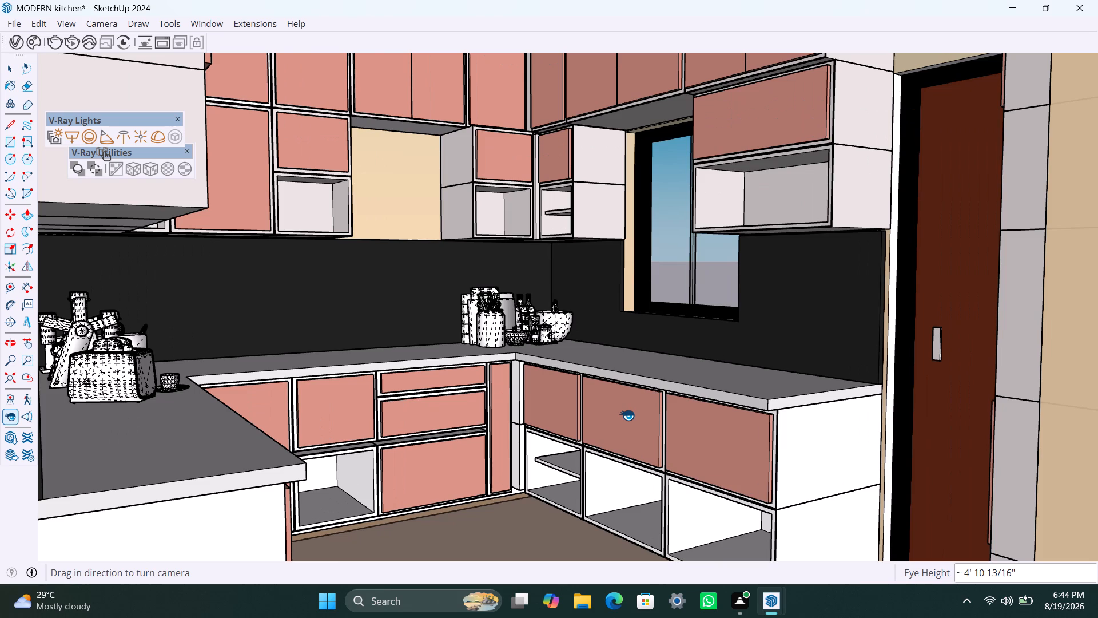
pyautogui.moveTo(626, 414); pyautogui.dragTo(643, 418, button='middle')
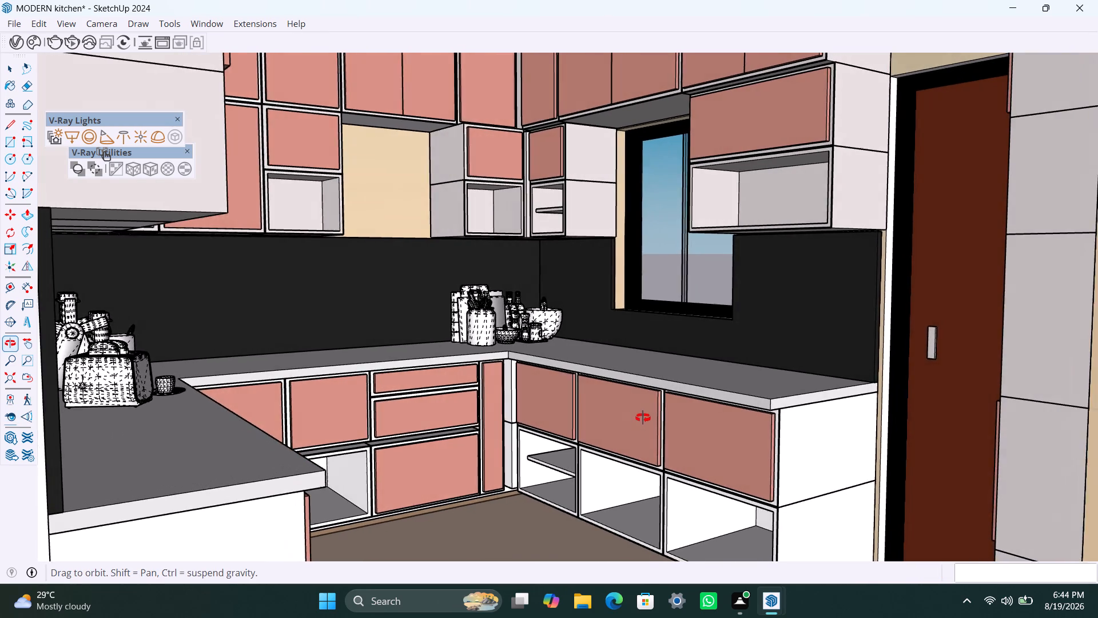
pyautogui.moveTo(643, 418); pyautogui.dragTo(663, 421, button='middle')
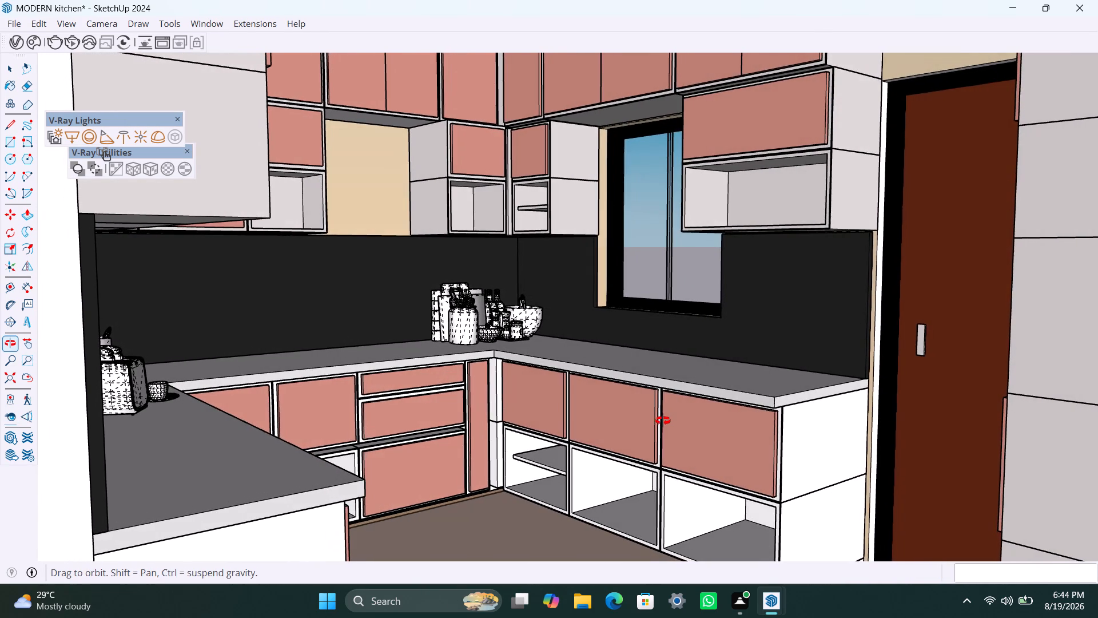
pyautogui.moveTo(663, 421); pyautogui.dragTo(662, 421, button='middle')
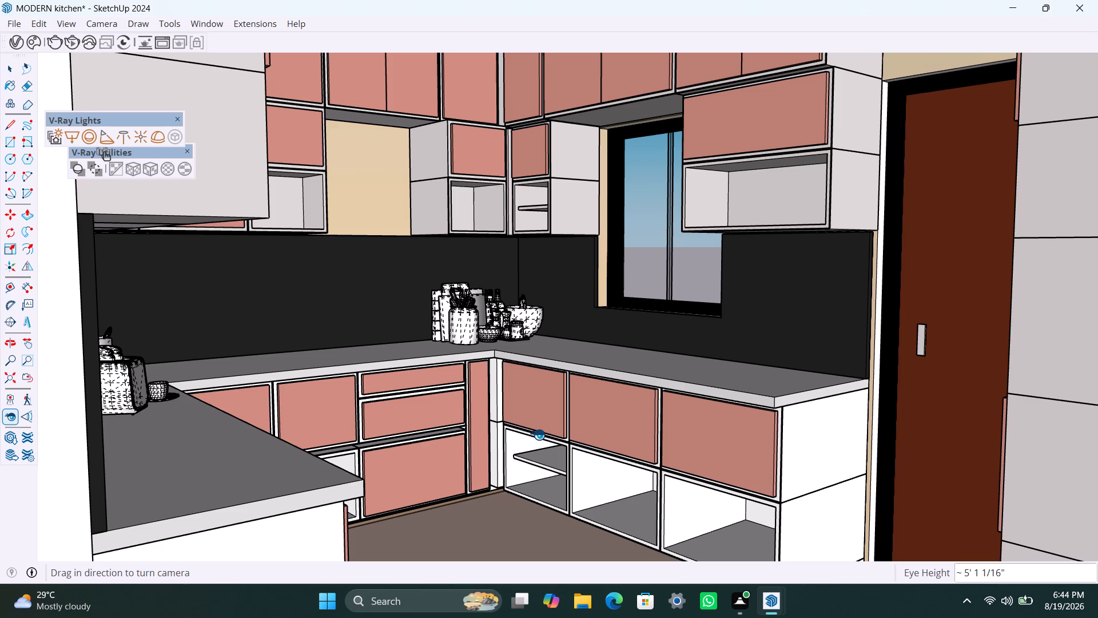
pyautogui.press('space')
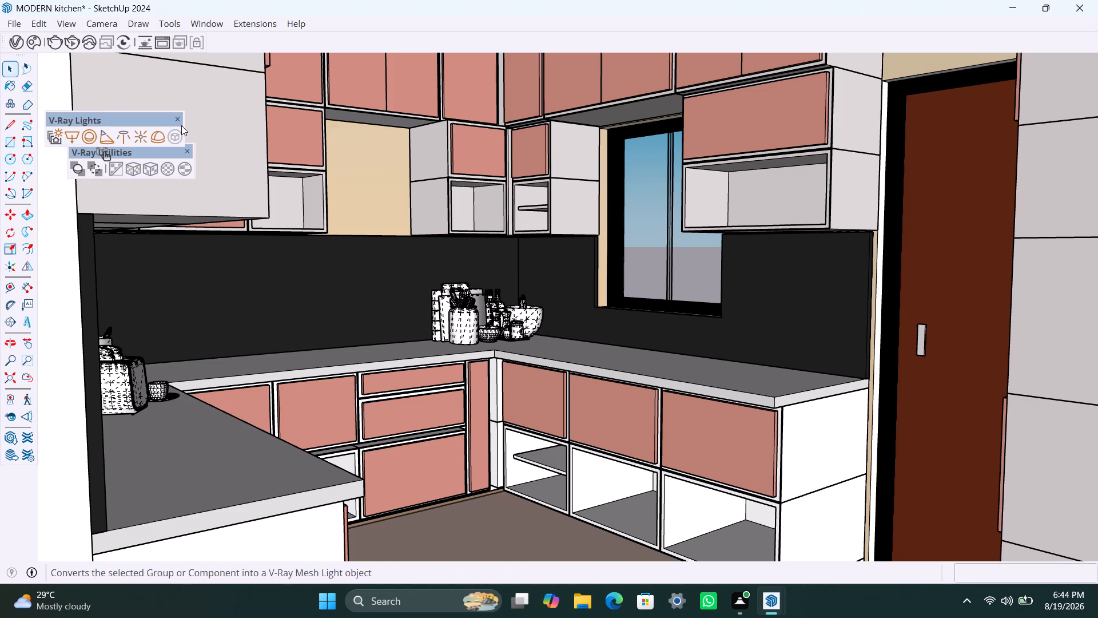
# Close the floating V-Ray Lights and V-Ray Utilities toolbars.
pyautogui.click(176, 117)
pyautogui.click(183, 149)
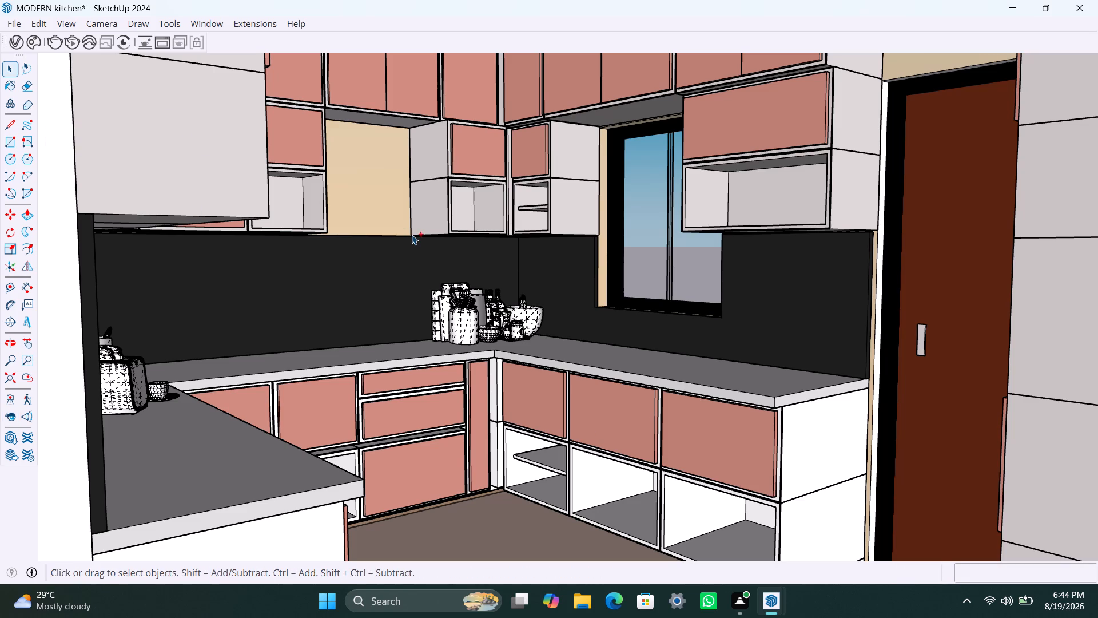
# Save the kitchen model.
pyautogui.hotkey('ctrl', 's')
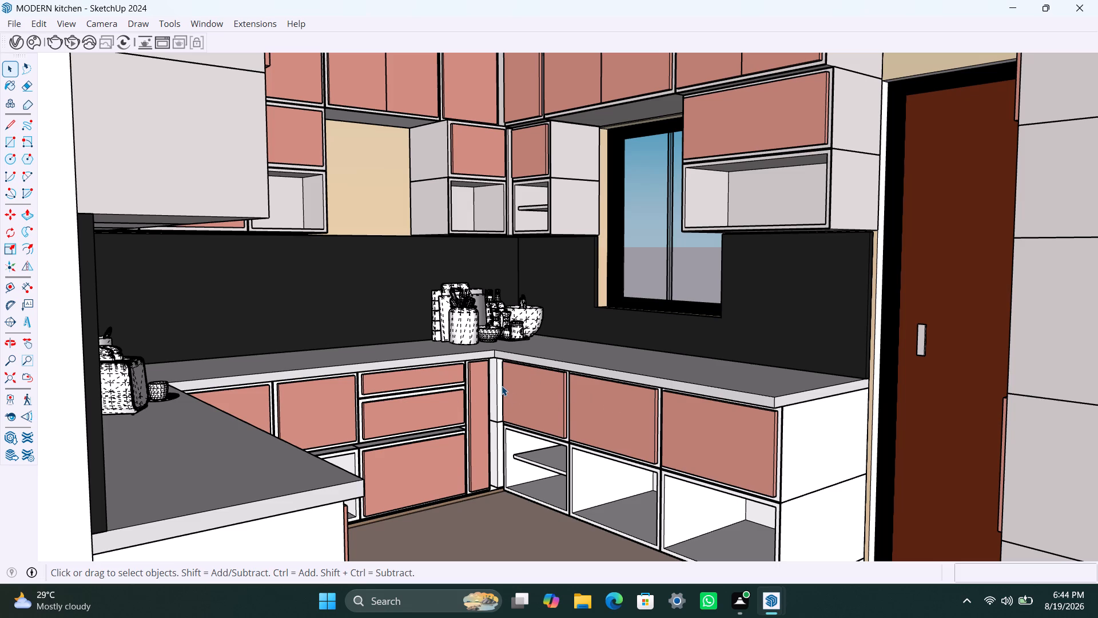
# Adjust the camera's tilt slightly to show more of the lower cupboards and floor.
pyautogui.keyDown('shift'); pyautogui.moveTo(502, 387); pyautogui.dragTo(503, 365, button='middle'); pyautogui.keyUp('shift')
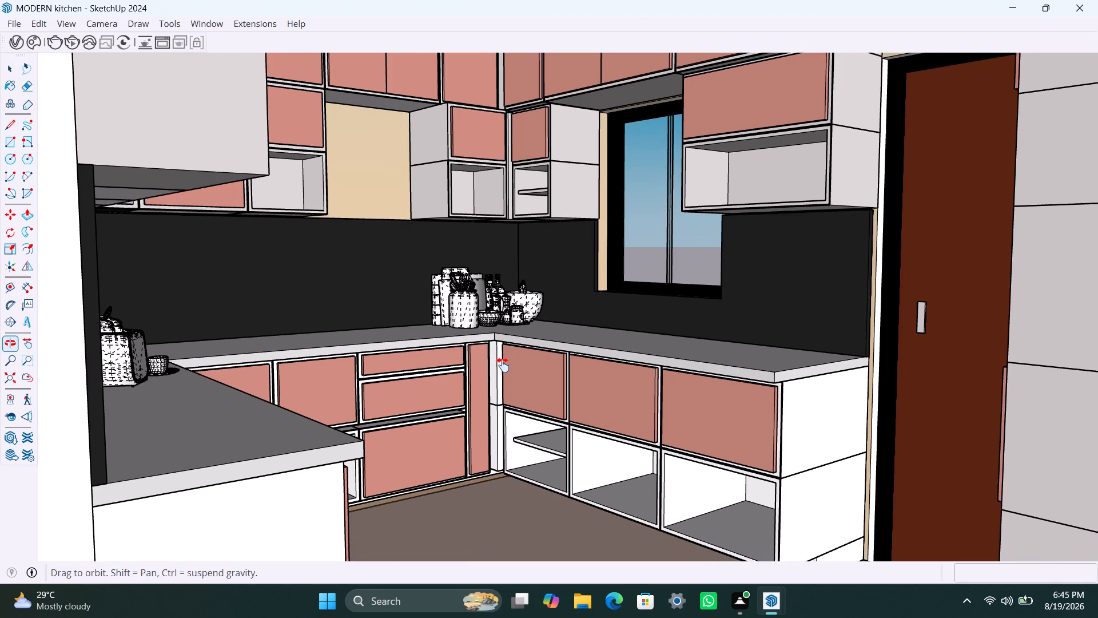
pyautogui.keyDown('shift'); pyautogui.moveTo(503, 365); pyautogui.dragTo(498, 352, button='middle'); pyautogui.keyUp('shift')
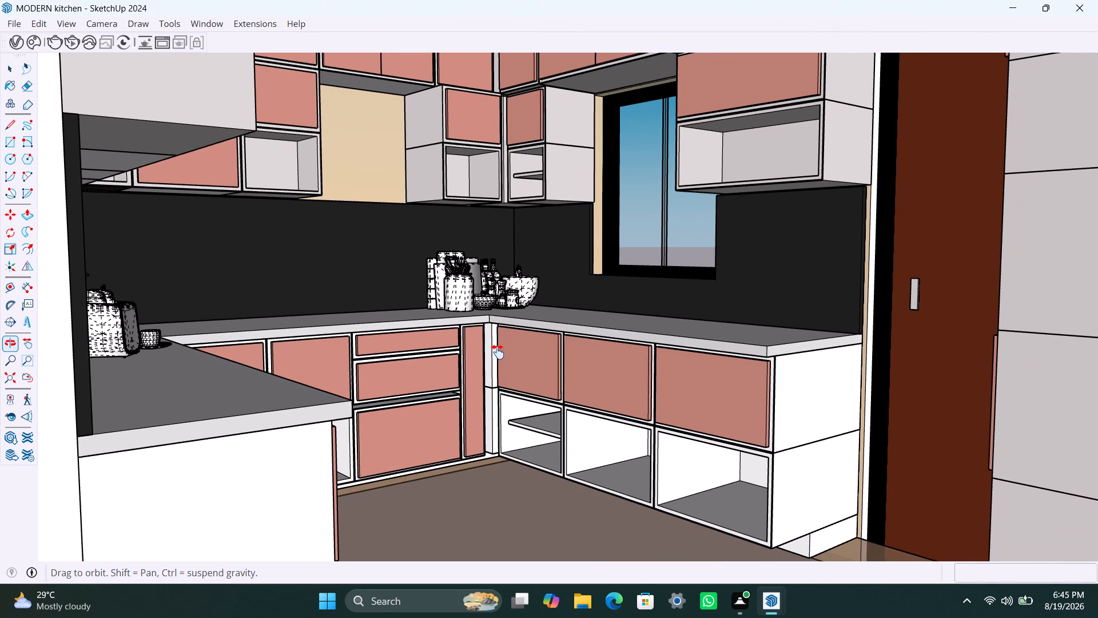
pyautogui.keyDown('shift'); pyautogui.moveTo(498, 352); pyautogui.dragTo(500, 373, button='middle'); pyautogui.keyUp('shift')
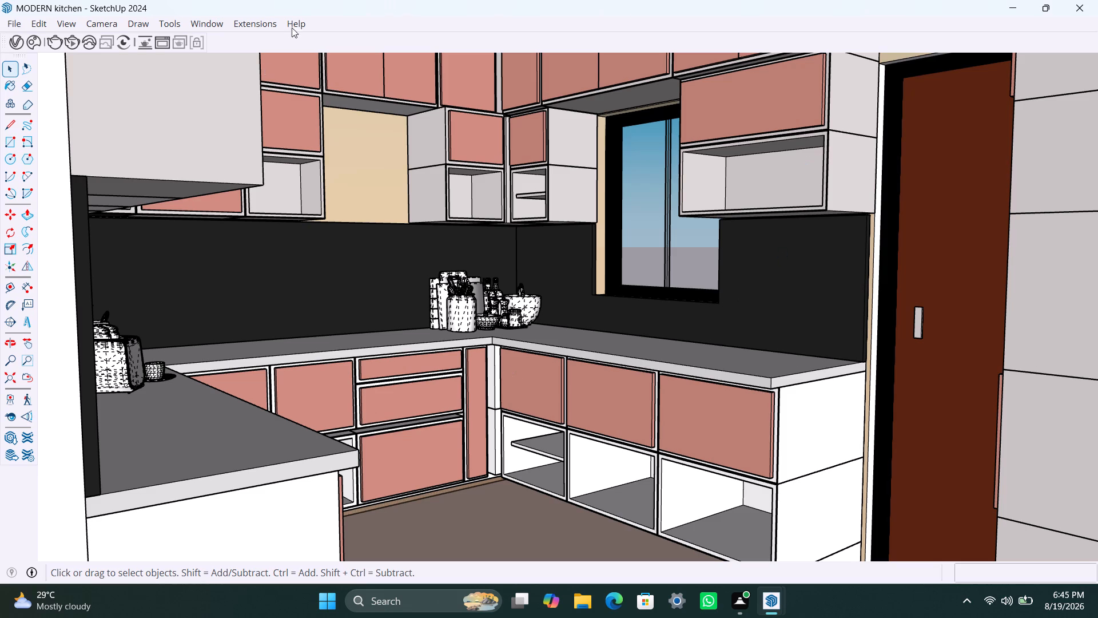
# Raise the V-Ray render quality to High+ in the asset editor's render settings.
pyautogui.click(20, 46)
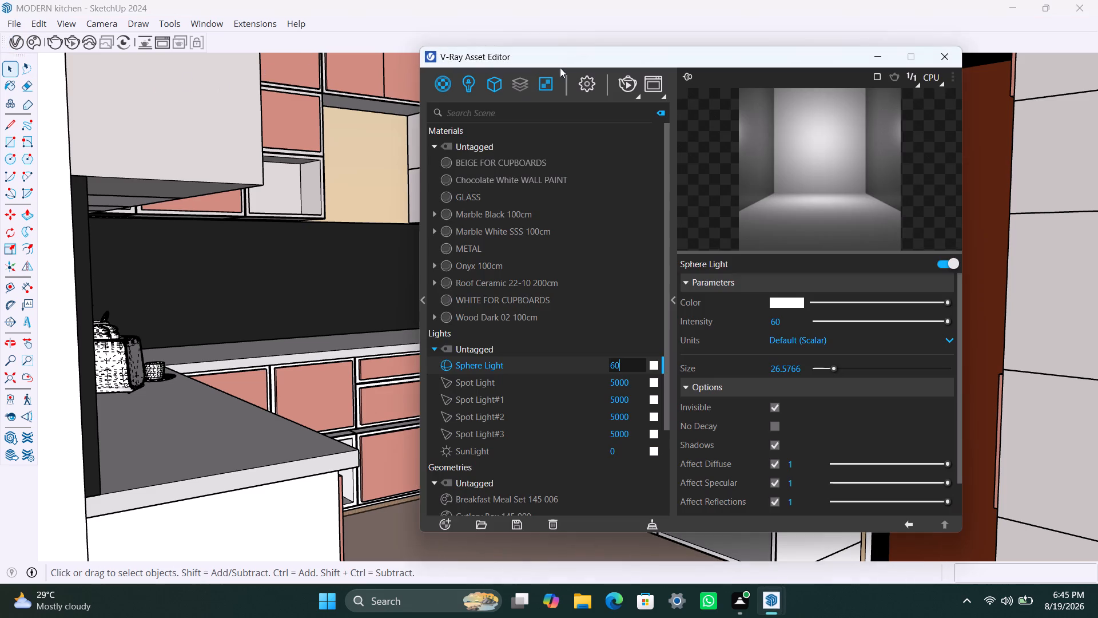
pyautogui.click(583, 81)
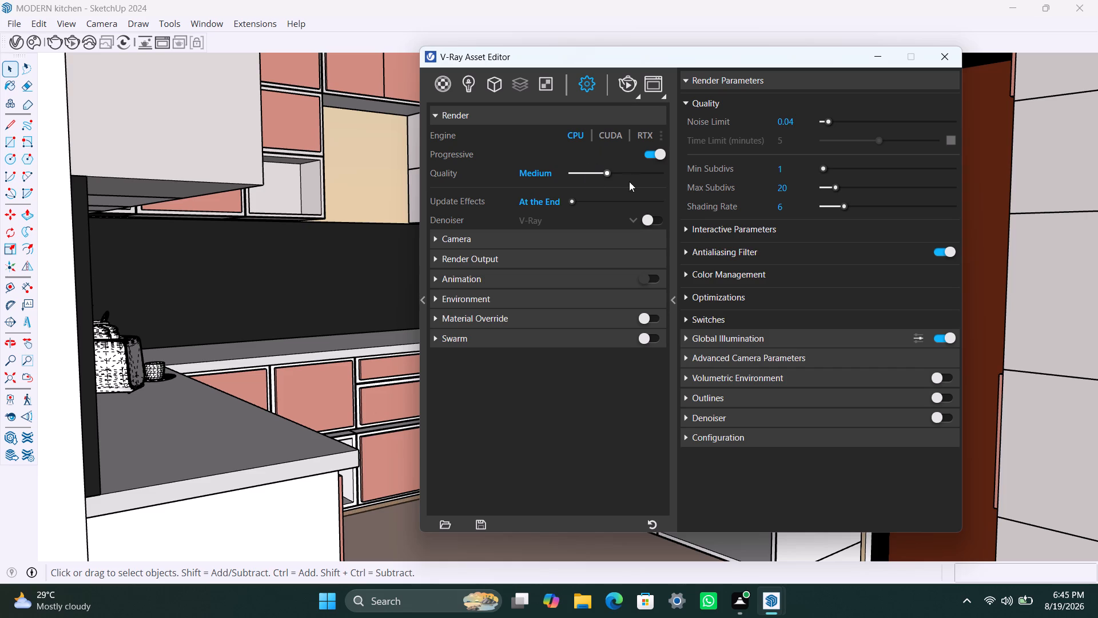
pyautogui.moveTo(604, 173); pyautogui.dragTo(657, 175)
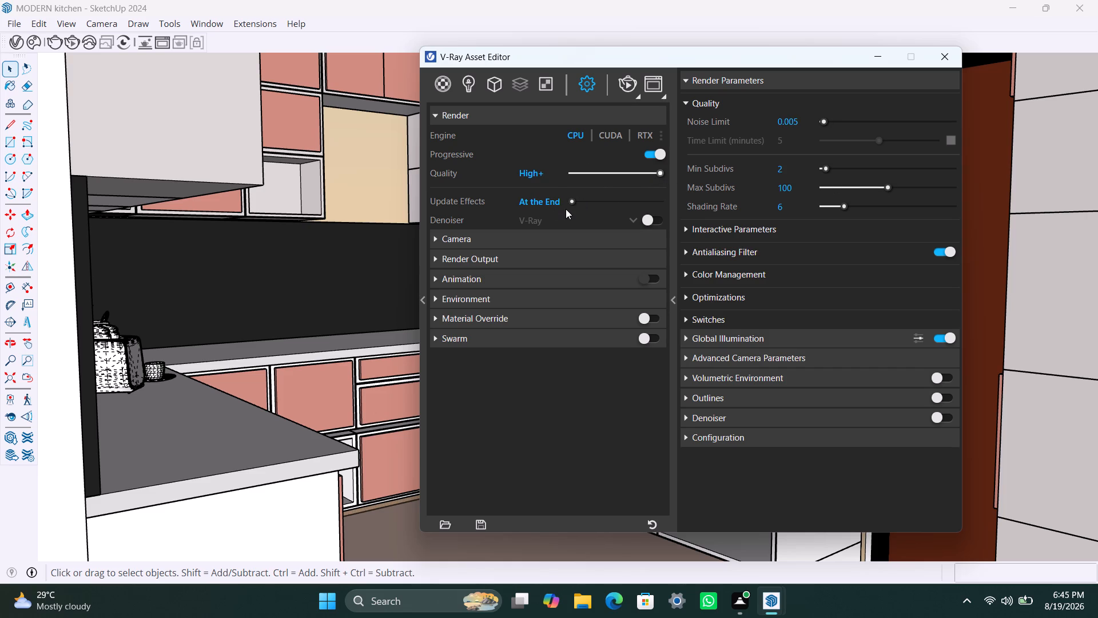
# Turn on Safe Frame in the Render Output settings and set the image width to 1500.
pyautogui.click(586, 259)
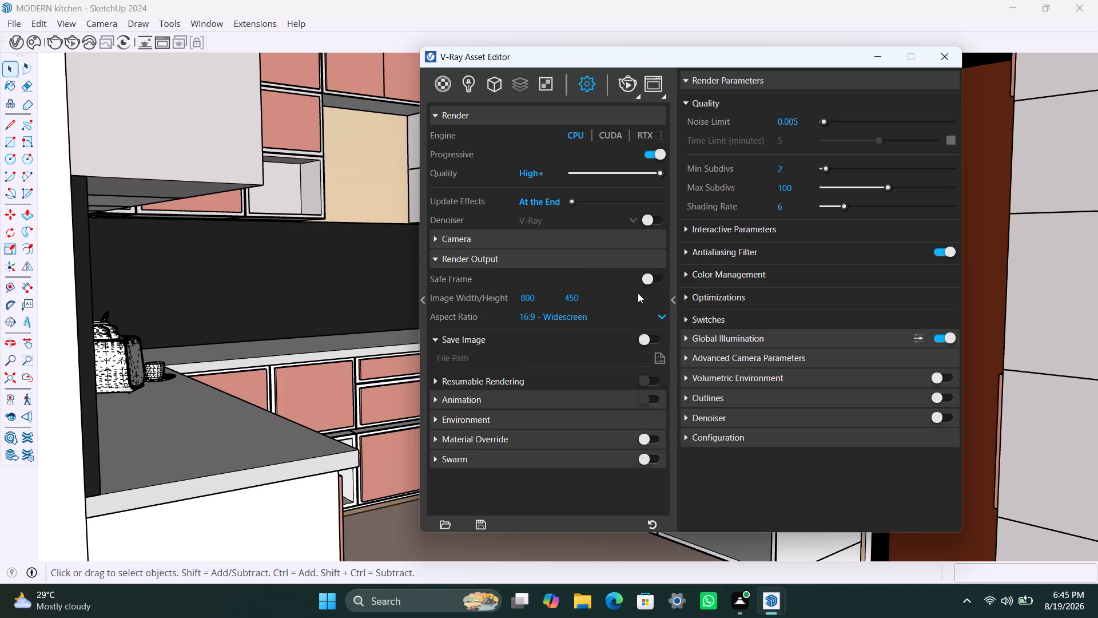
pyautogui.click(640, 278)
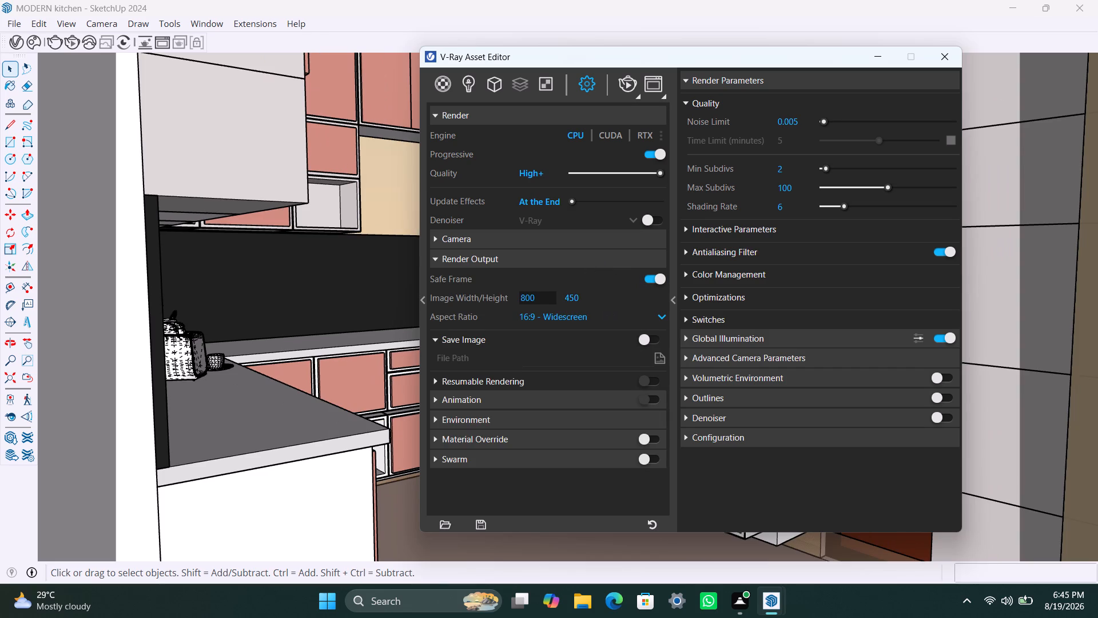
pyautogui.moveTo(545, 297); pyautogui.dragTo(497, 301)
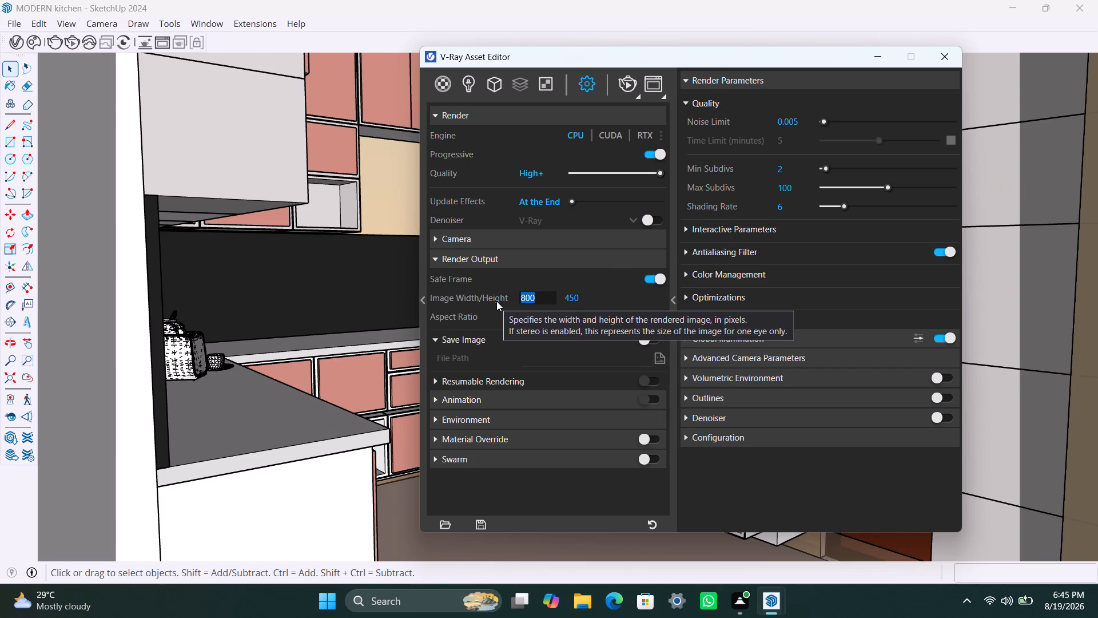
pyautogui.press('1')
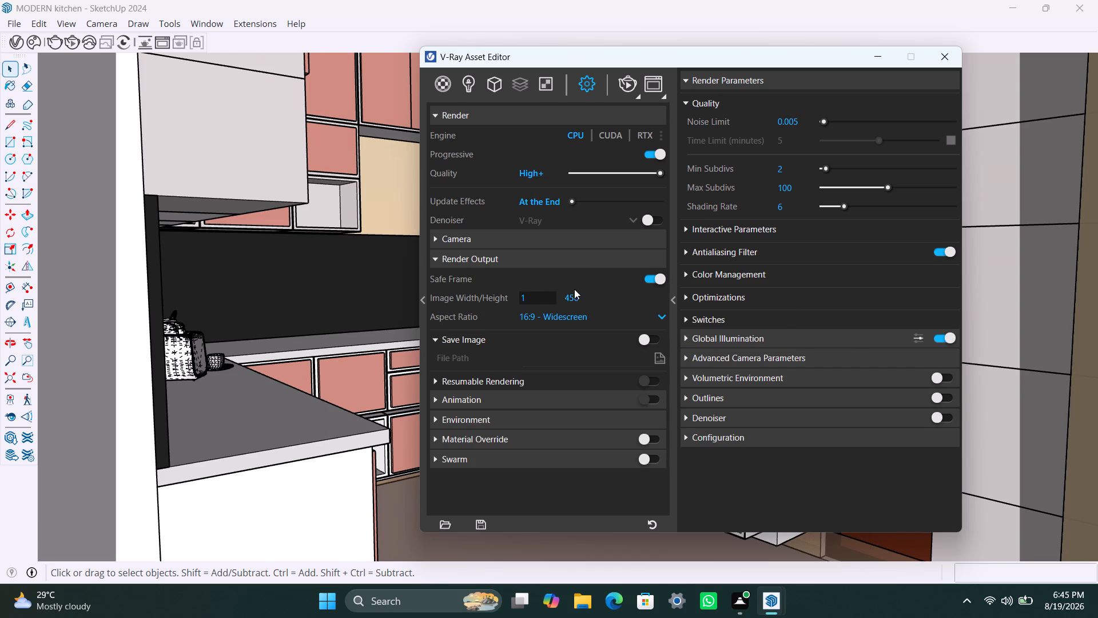
pyautogui.write('500')
# Set the render output image height to 1125.
pyautogui.click(582, 299)
pyautogui.moveTo(582, 300); pyautogui.dragTo(563, 298)
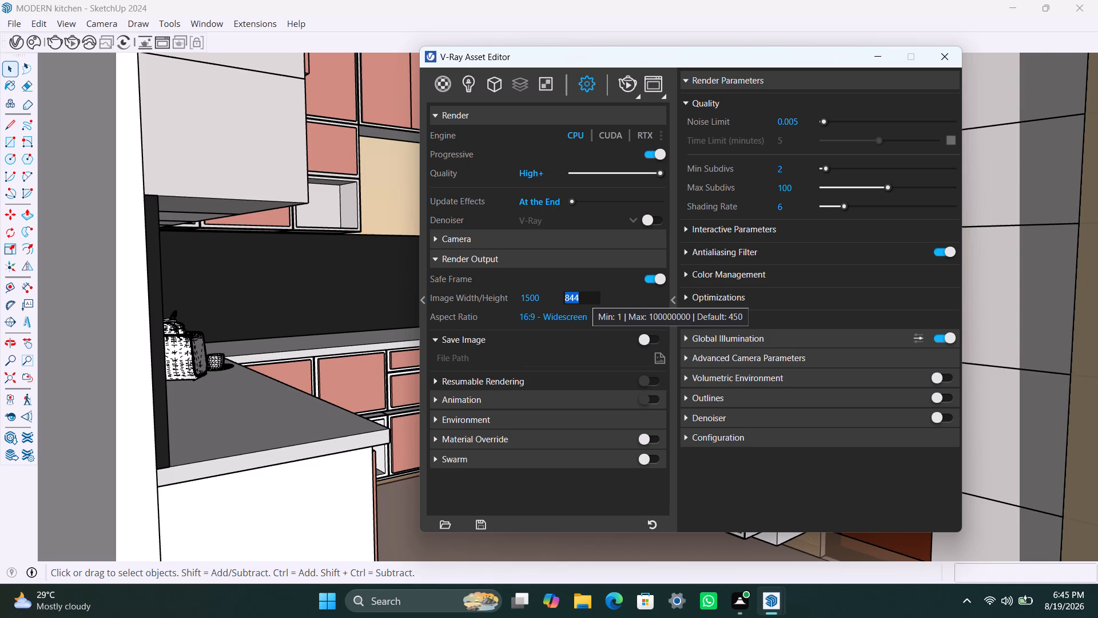
pyautogui.write('1125')
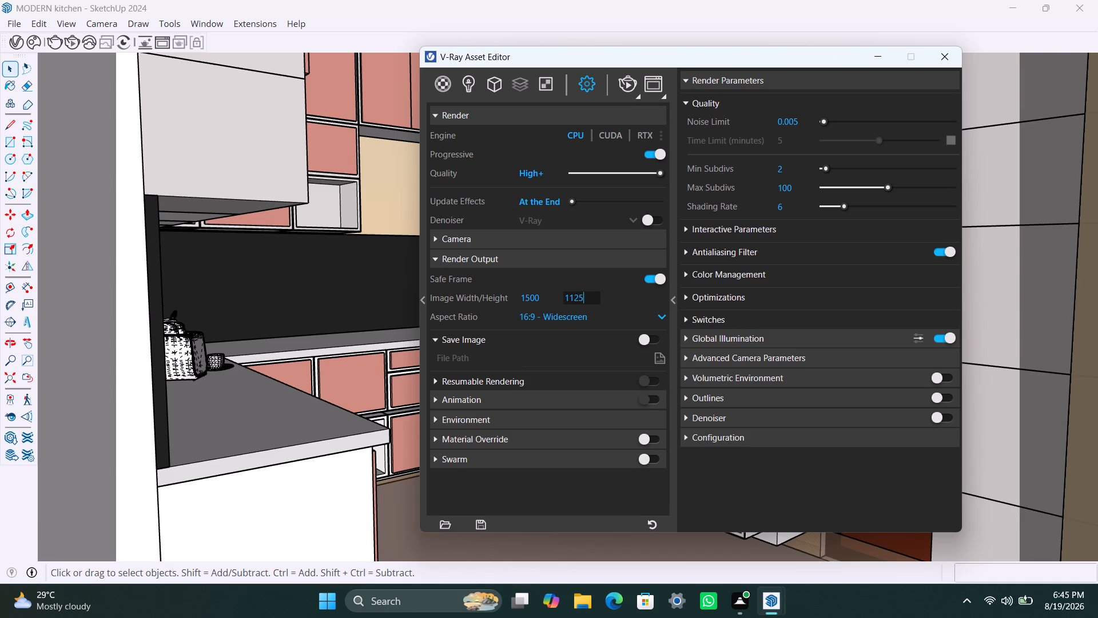
pyautogui.click(641, 299)
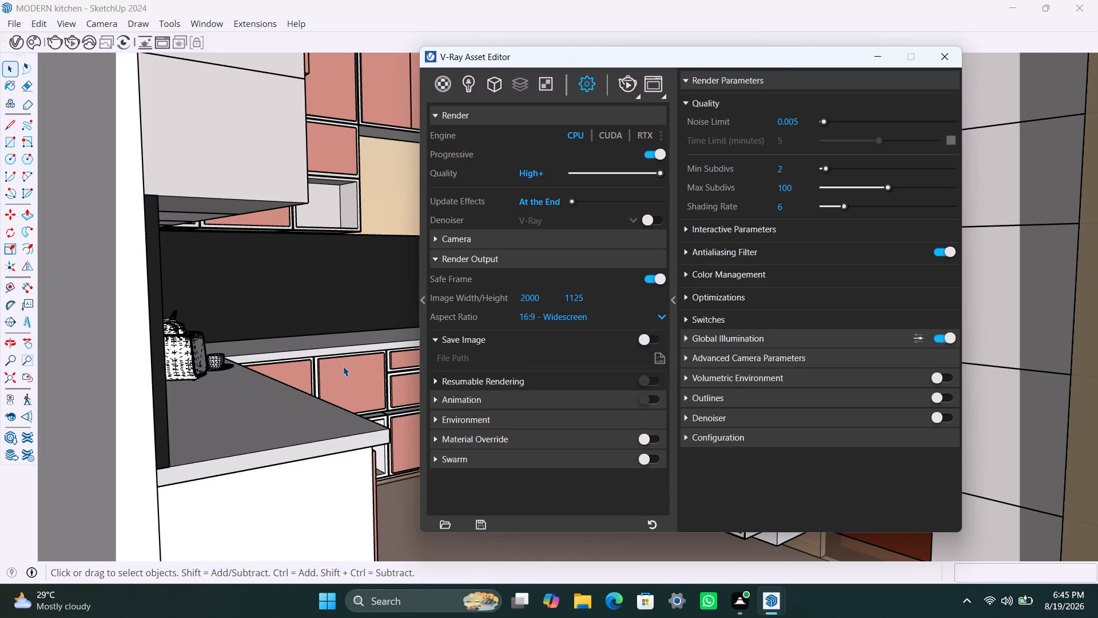
# Reframe the kitchen view within the safe frame, angling the camera across the countertop toward the wall cupboards and lower drawers.
pyautogui.scroll(-1, 343, 366)
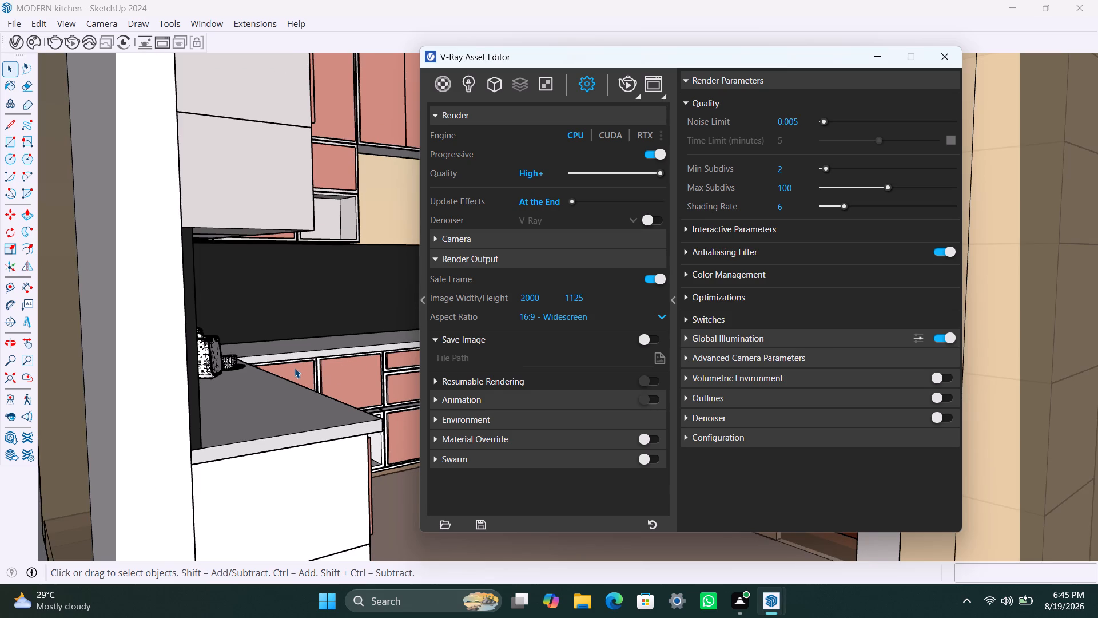
pyautogui.keyDown('shift'); pyautogui.moveTo(295, 368); pyautogui.dragTo(318, 369, button='middle'); pyautogui.keyUp('shift')
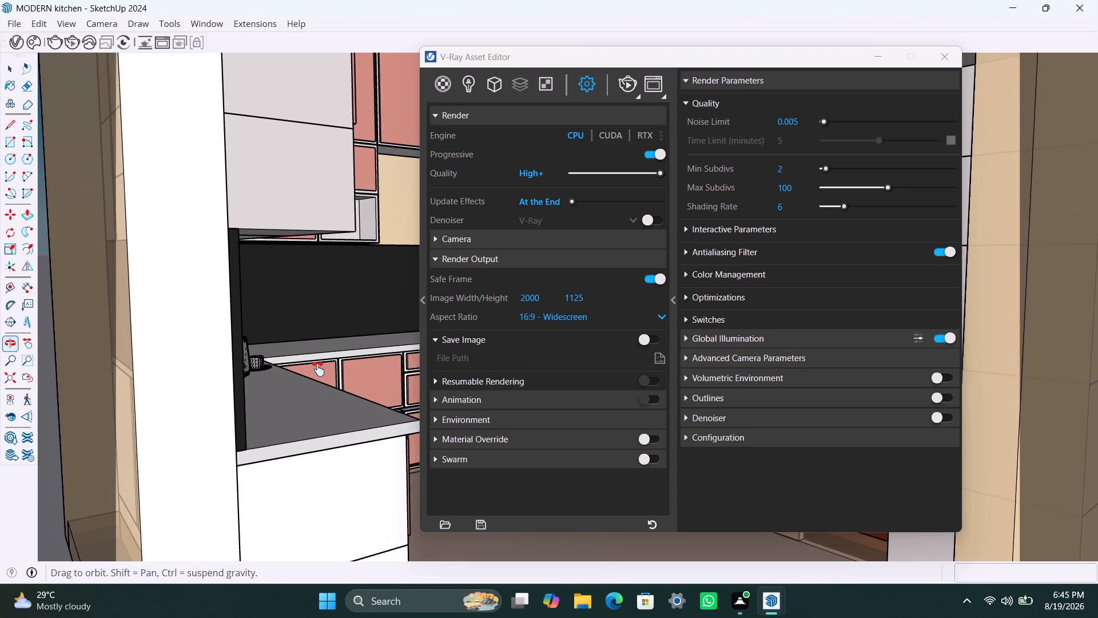
pyautogui.keyDown('shift'); pyautogui.moveTo(318, 369); pyautogui.dragTo(319, 369, button='middle'); pyautogui.keyUp('shift')
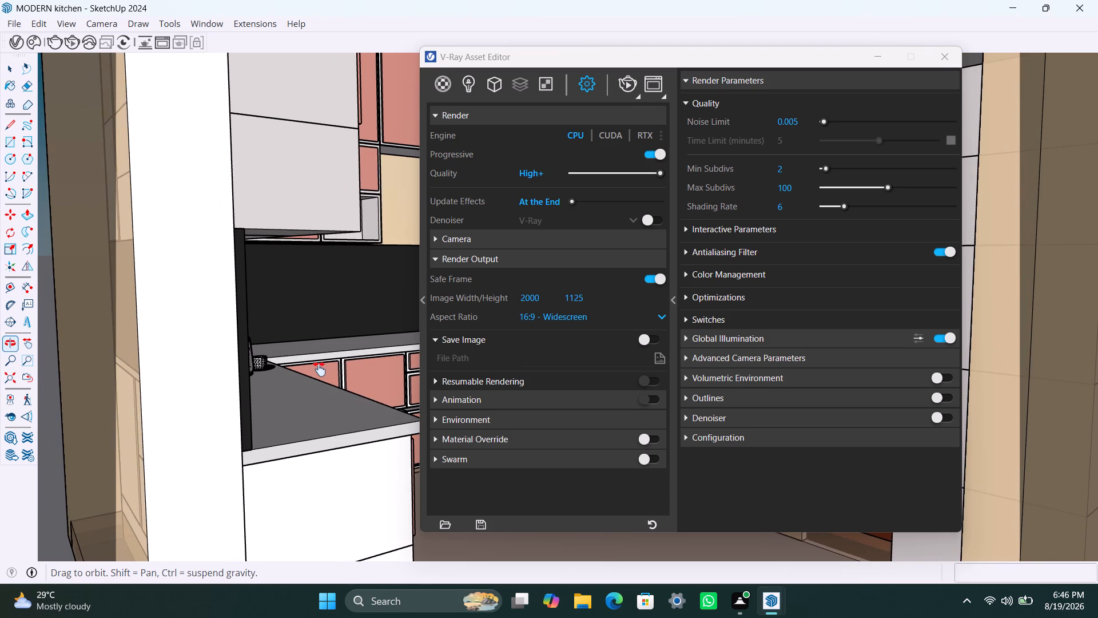
pyautogui.keyDown('shift'); pyautogui.moveTo(319, 369); pyautogui.dragTo(325, 368, button='middle'); pyautogui.keyUp('shift')
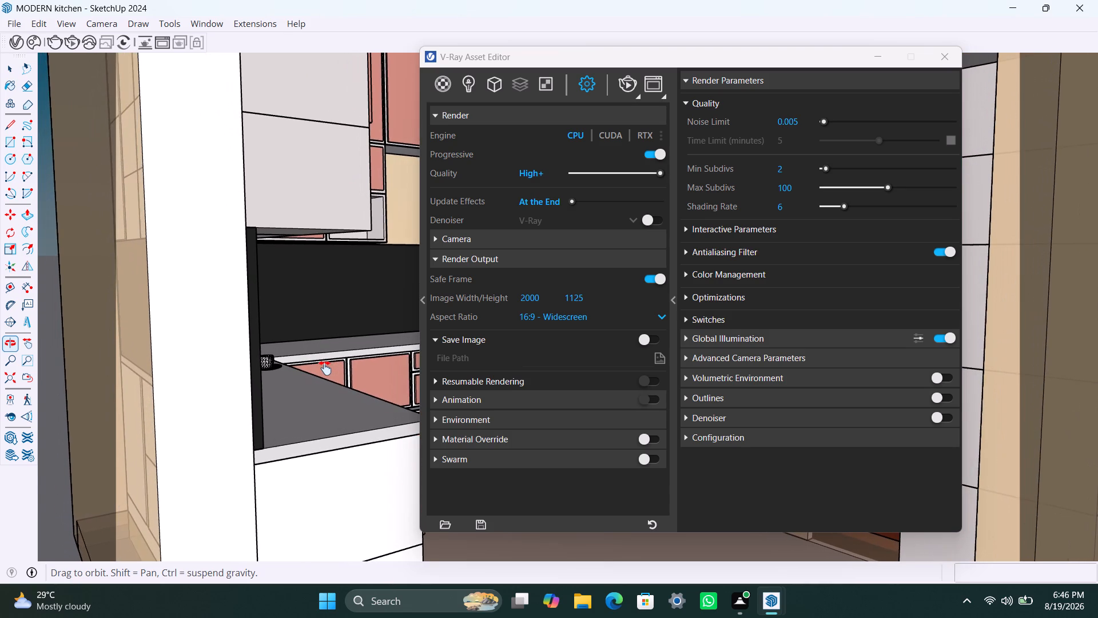
pyautogui.keyDown('shift'); pyautogui.moveTo(325, 368); pyautogui.dragTo(325, 360, button='middle'); pyautogui.keyUp('shift')
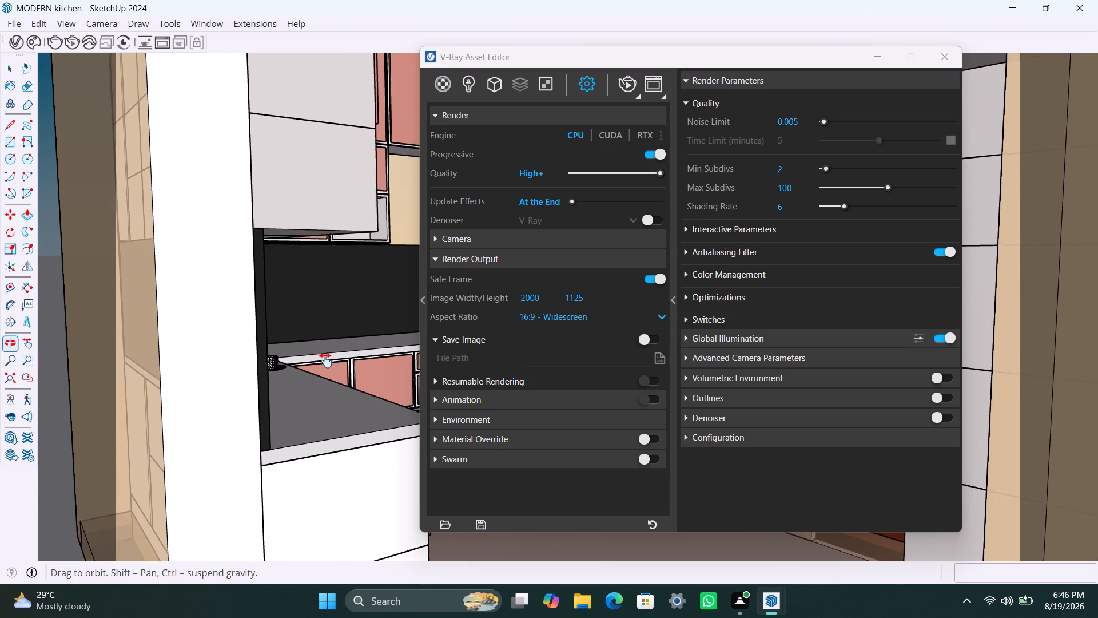
pyautogui.keyDown('shift'); pyautogui.moveTo(325, 360); pyautogui.dragTo(324, 356, button='middle'); pyautogui.keyUp('shift')
pyautogui.moveTo(288, 373); pyautogui.dragTo(308, 370, button='middle')
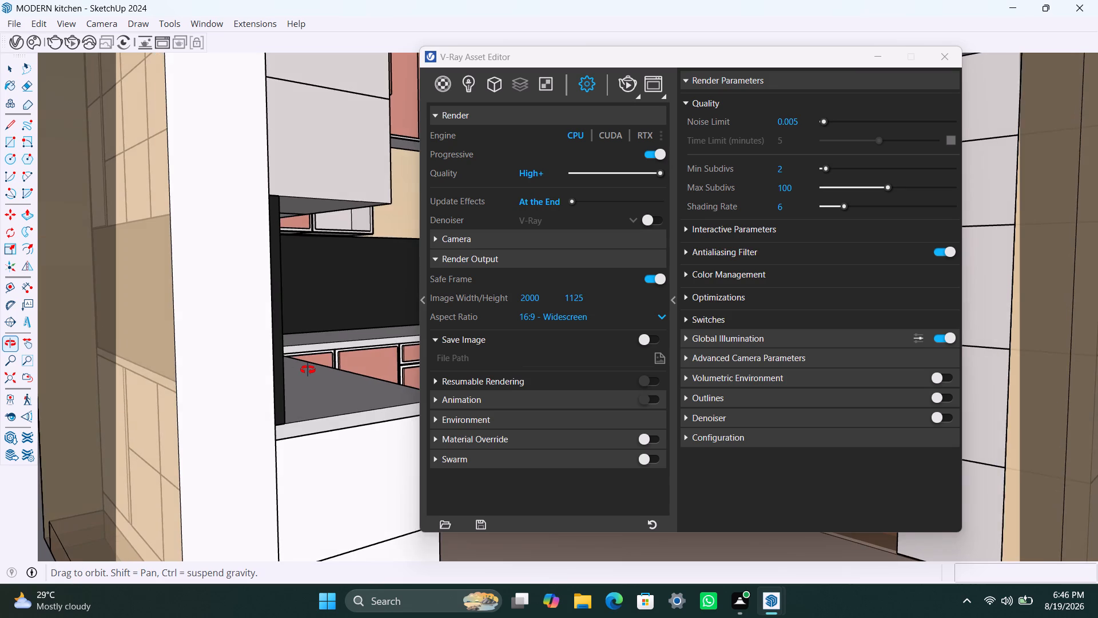
pyautogui.moveTo(308, 370); pyautogui.dragTo(317, 378, button='middle')
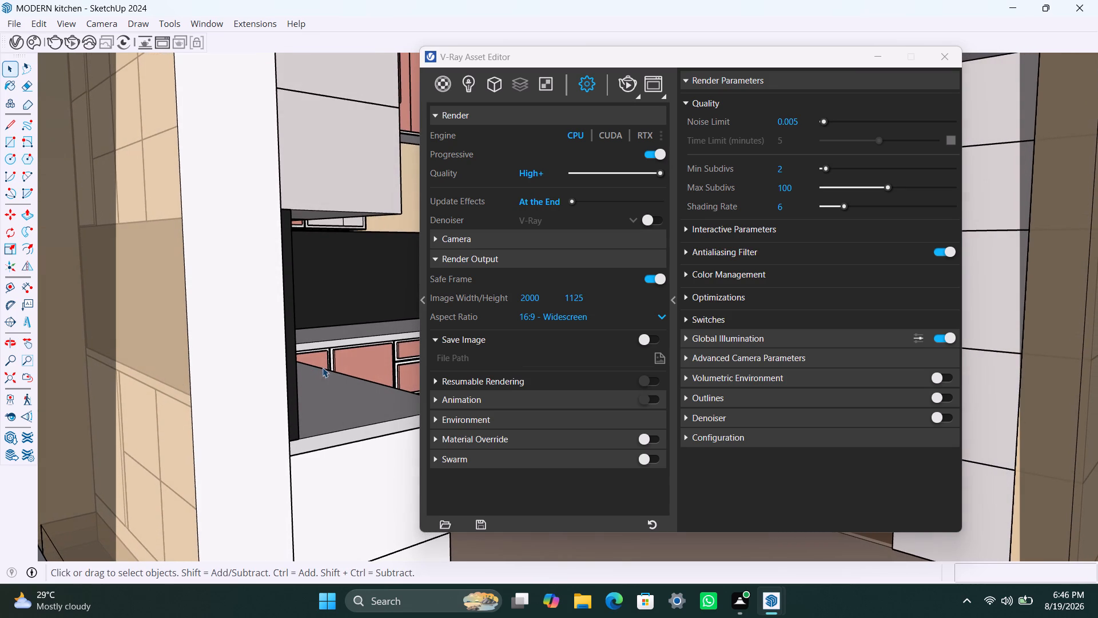
pyautogui.keyDown('shift'); pyautogui.middleClick(323, 367); pyautogui.keyUp('shift')
pyautogui.scroll(-1, 321, 366)
pyautogui.moveTo(324, 365); pyautogui.dragTo(316, 365, button='middle')
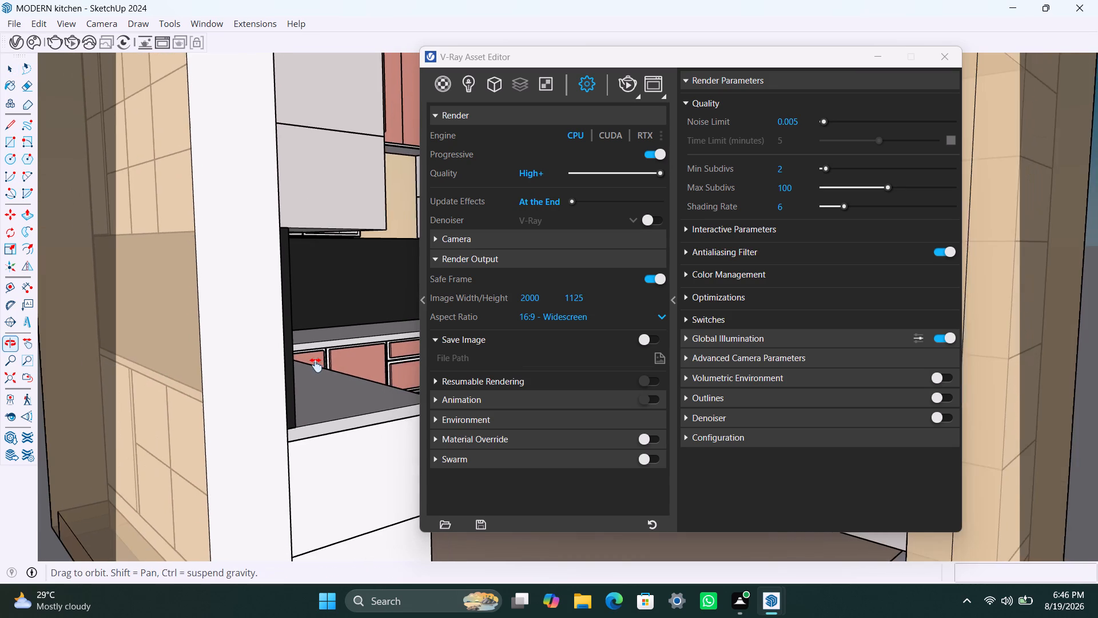
pyautogui.moveTo(316, 365); pyautogui.dragTo(279, 392, button='middle')
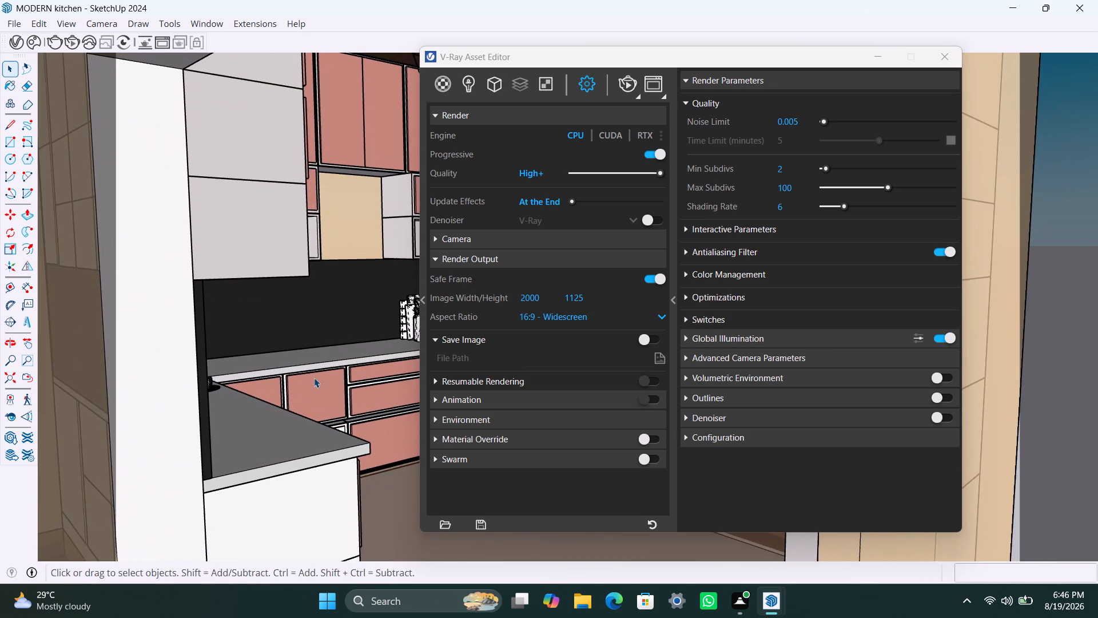
pyautogui.moveTo(314, 378); pyautogui.dragTo(335, 380, button='middle')
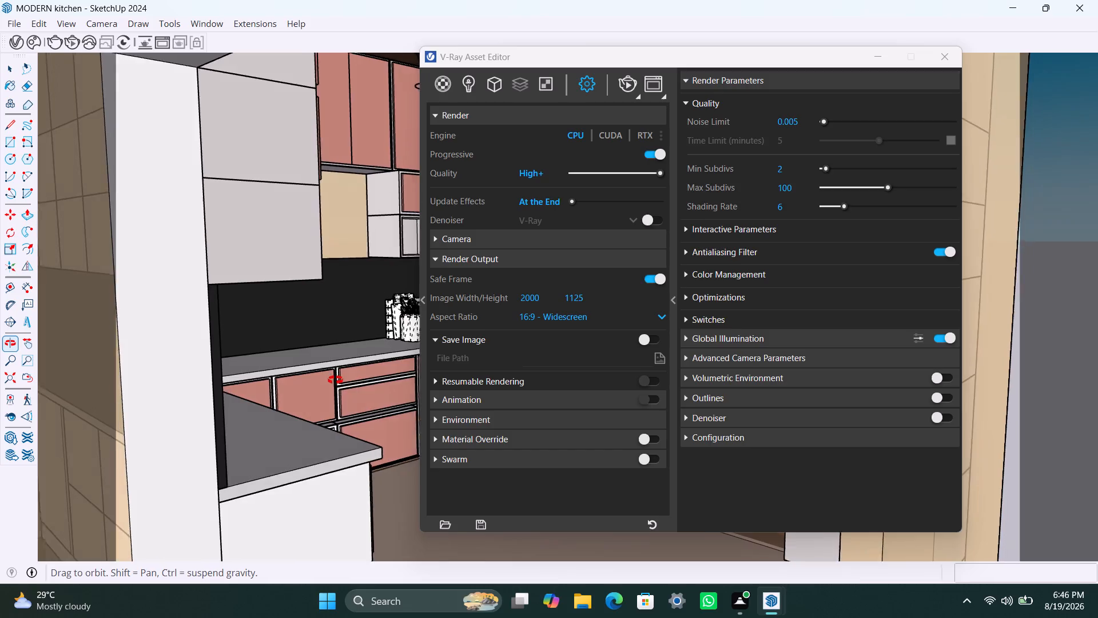
pyautogui.moveTo(335, 380); pyautogui.dragTo(339, 381, button='middle')
pyautogui.scroll(1, 345, 376)
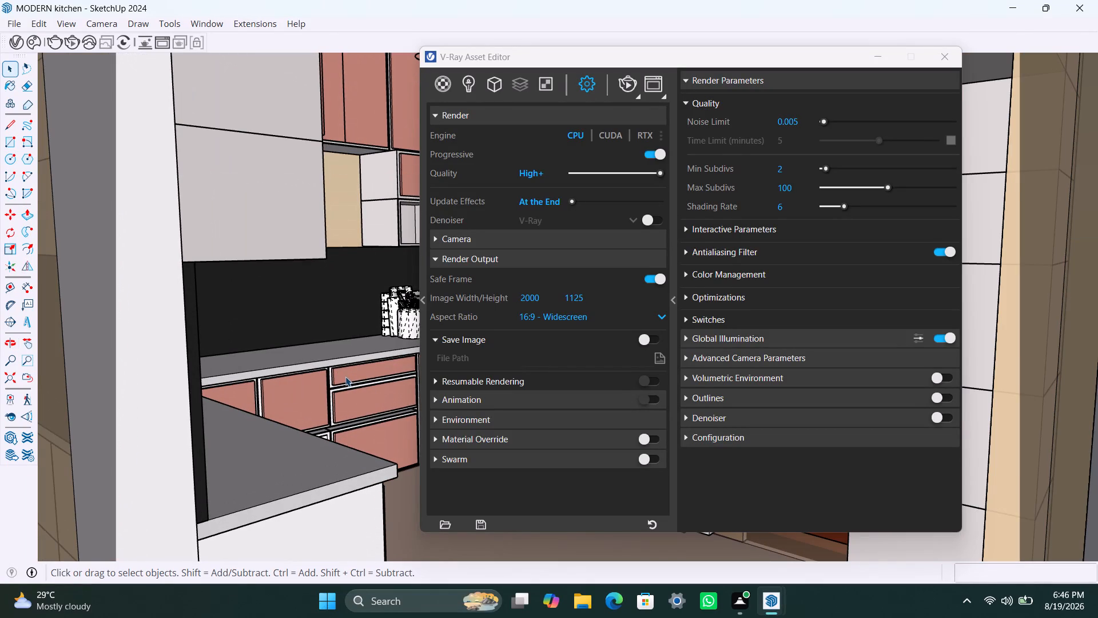
pyautogui.keyDown('shift'); pyautogui.moveTo(345, 378); pyautogui.dragTo(356, 377, button='middle'); pyautogui.keyUp('shift')
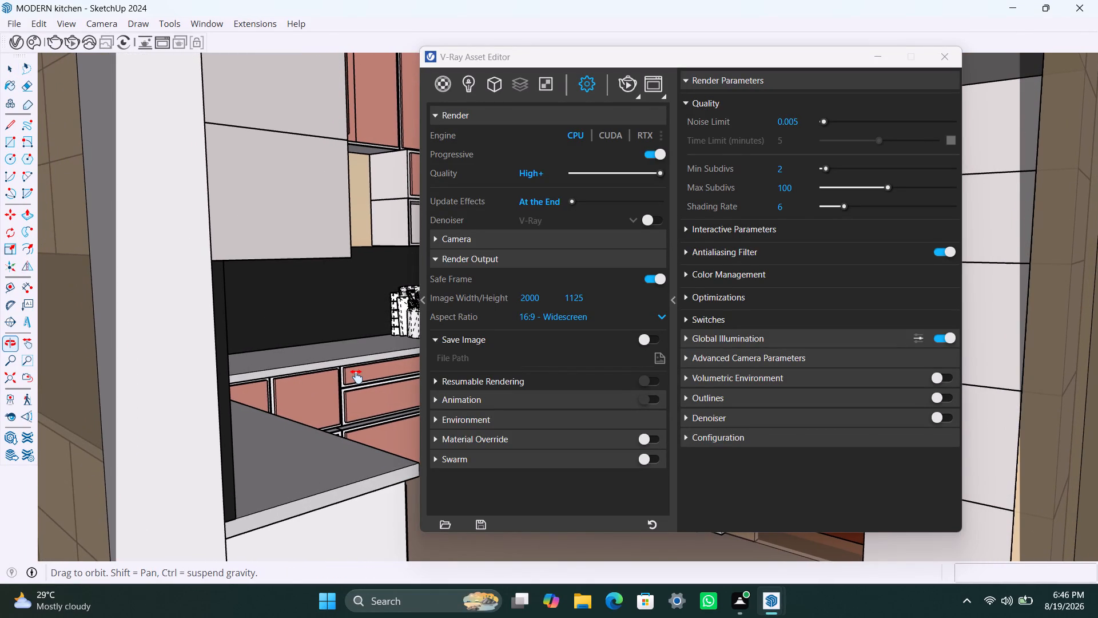
pyautogui.keyDown('shift'); pyautogui.moveTo(356, 377); pyautogui.dragTo(361, 378, button='middle'); pyautogui.keyUp('shift')
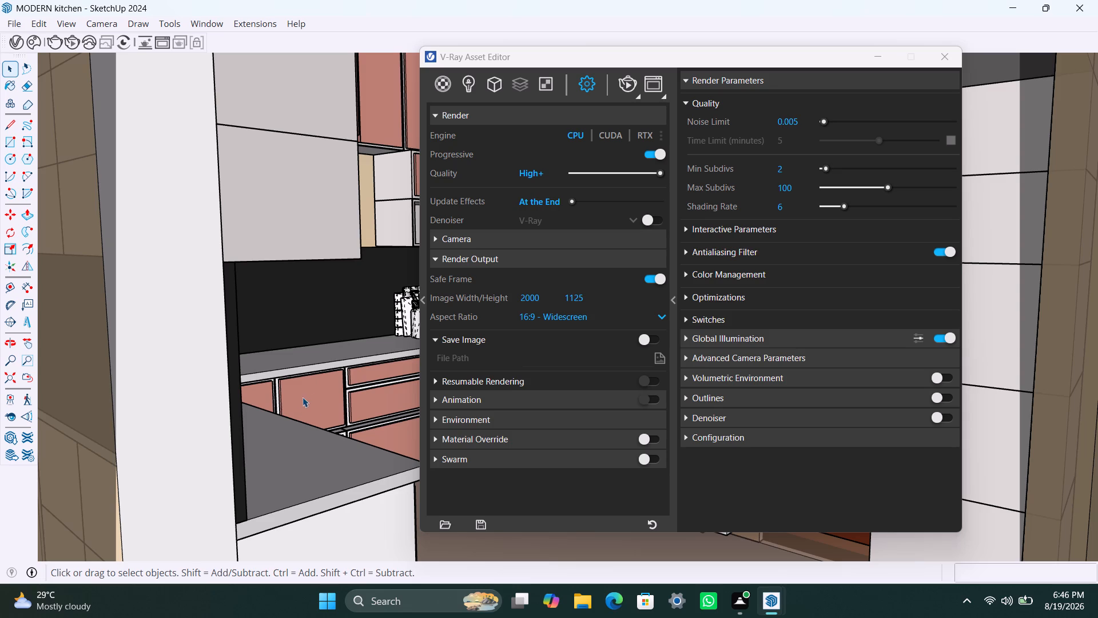
pyautogui.moveTo(303, 397); pyautogui.dragTo(289, 397, button='middle')
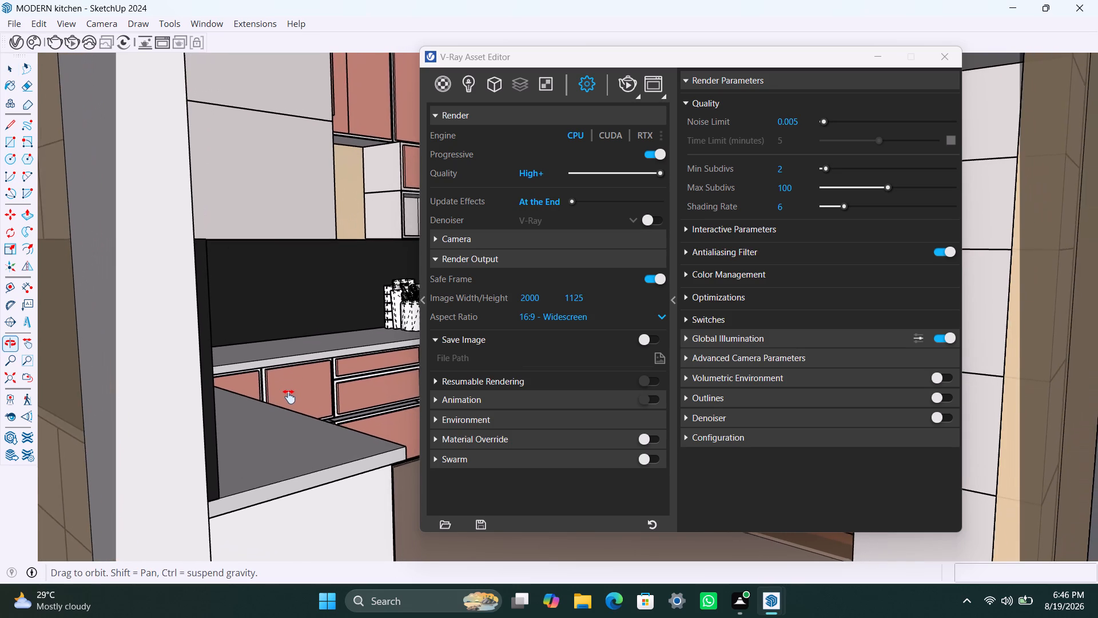
pyautogui.moveTo(289, 397); pyautogui.dragTo(289, 409, button='middle')
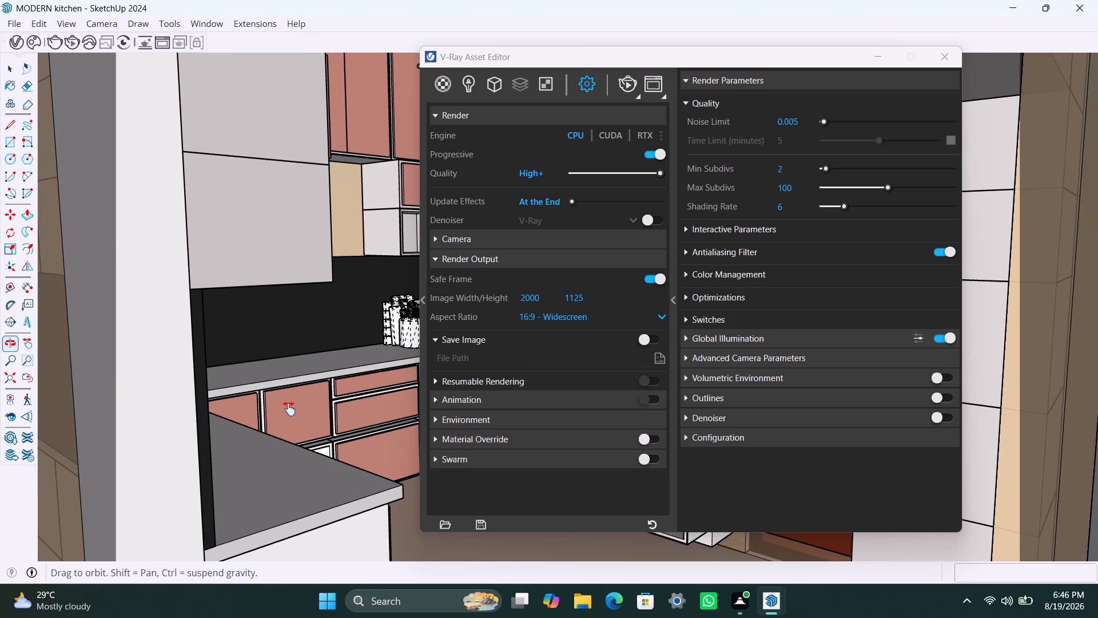
pyautogui.moveTo(289, 409); pyautogui.dragTo(289, 409, button='middle')
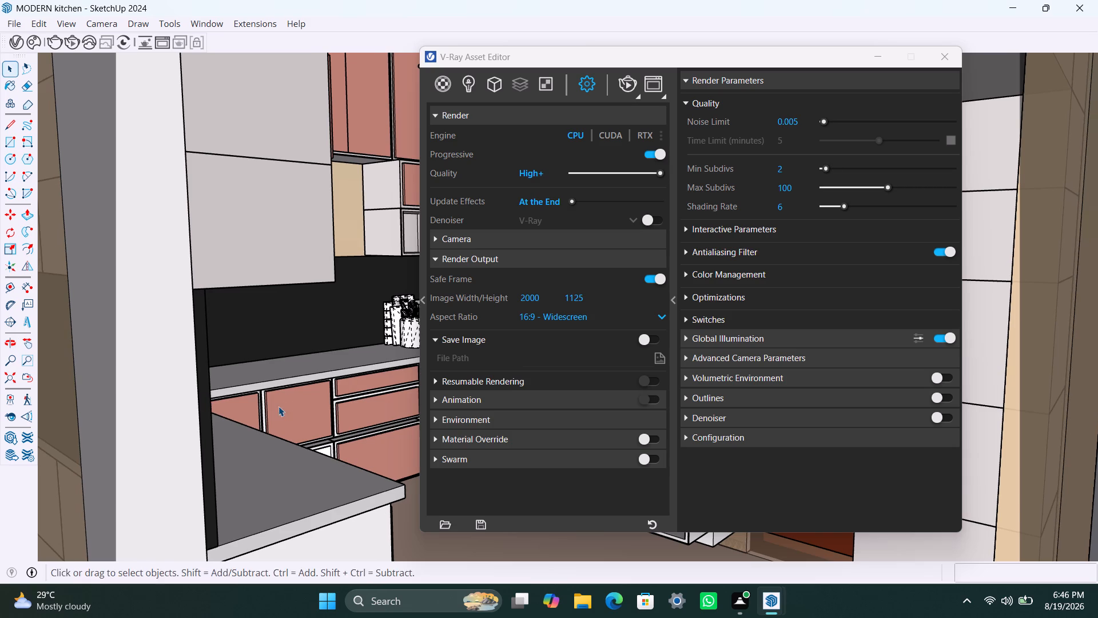
pyautogui.moveTo(279, 406); pyautogui.dragTo(293, 407, button='middle')
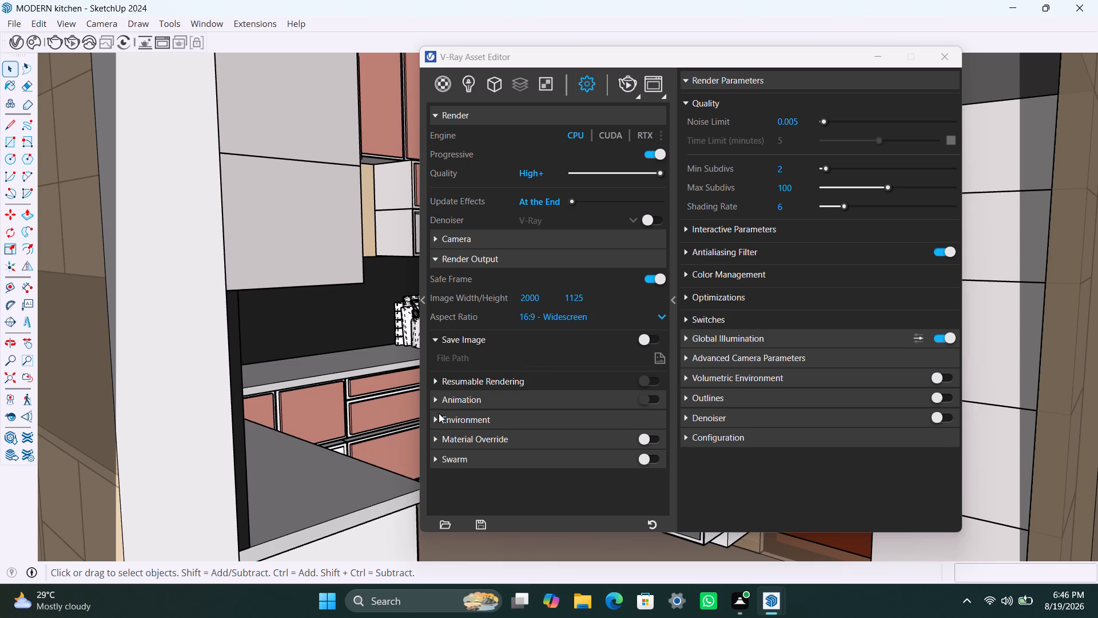
# Enable automatic image saving and set the output file to MODERN kitchen as PNG in the Desktop's internship folder.
pyautogui.click(646, 337)
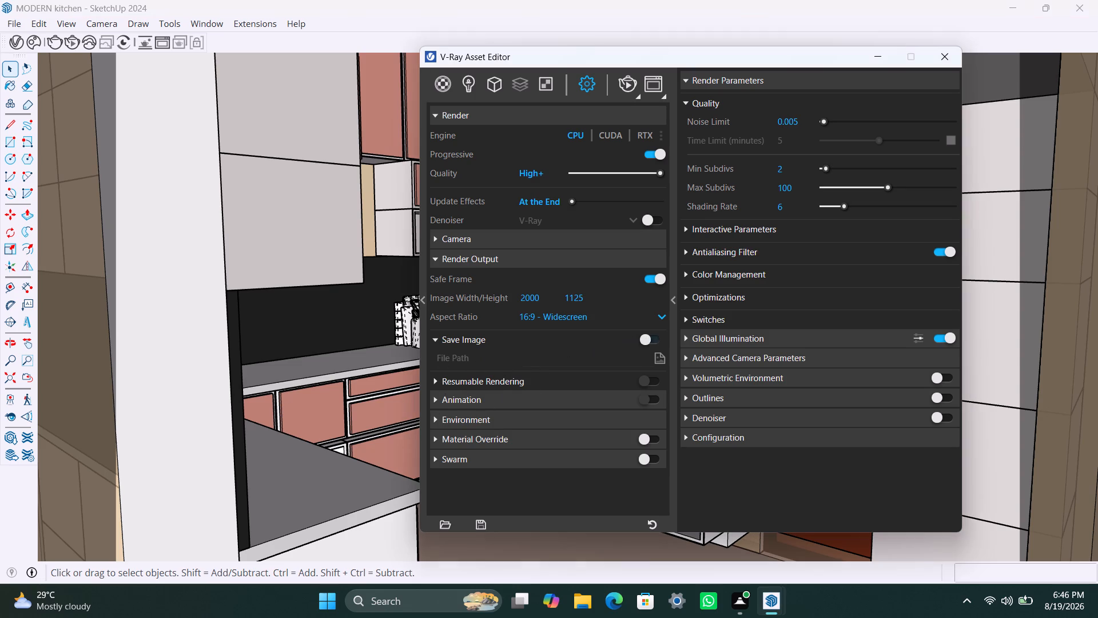
pyautogui.click(562, 359)
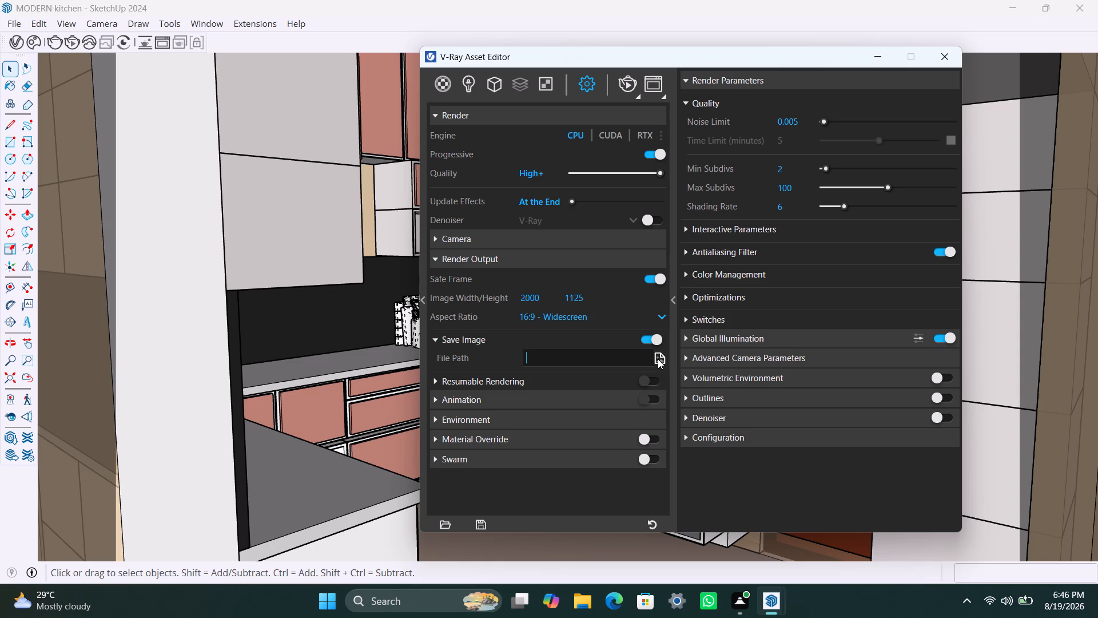
pyautogui.click(658, 359)
pyautogui.click(485, 202)
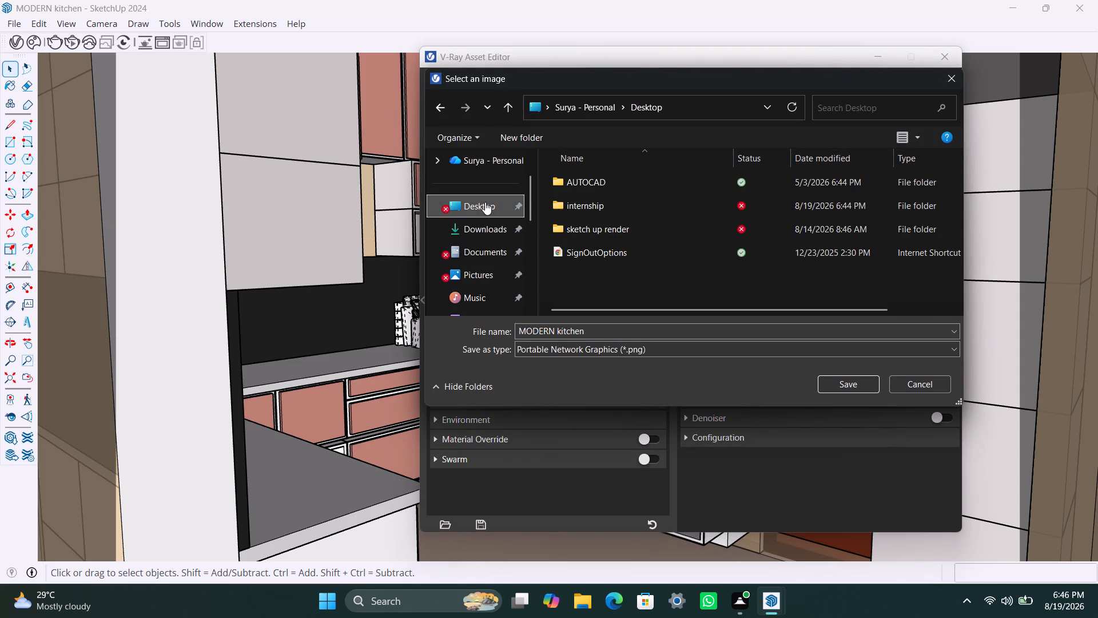
pyautogui.doubleClick(593, 198)
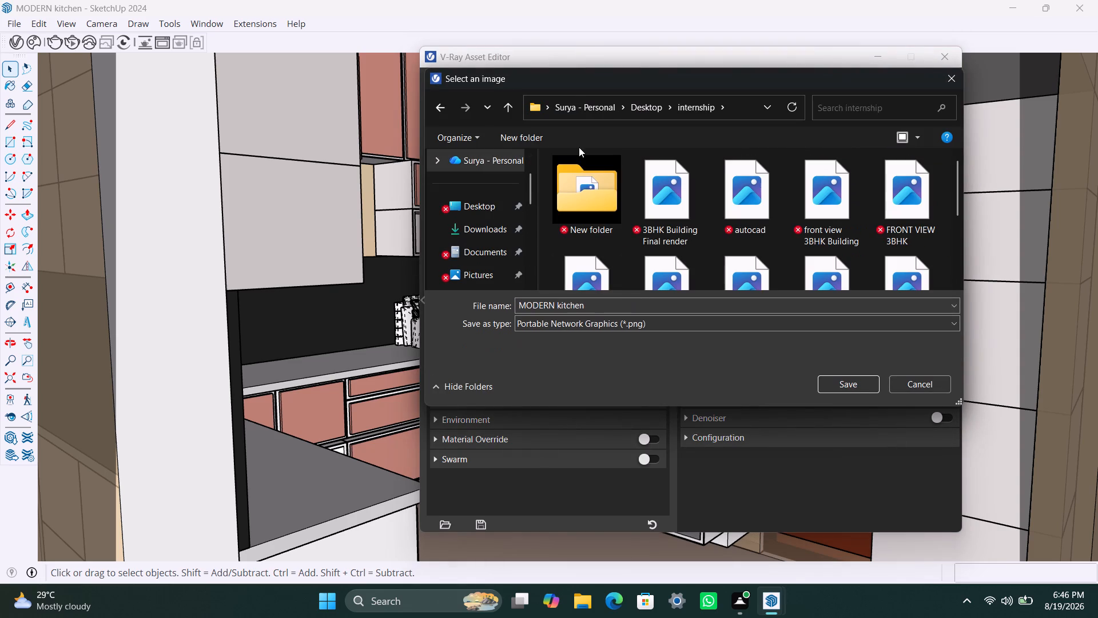
pyautogui.click(844, 379)
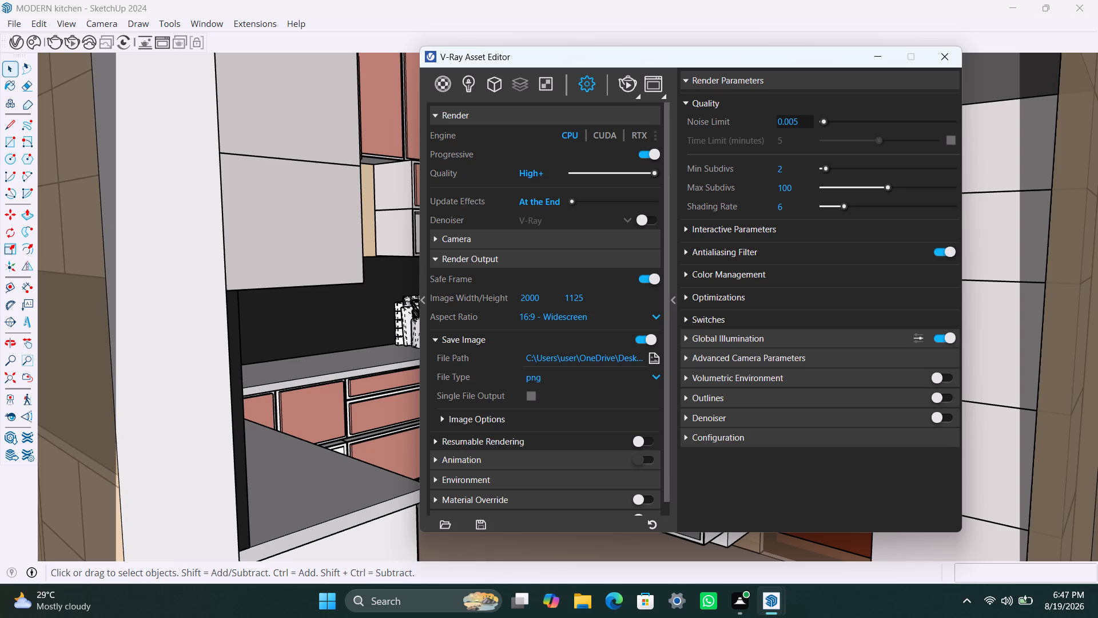
# Set the render quality's noise limit to 0.01 and the maximum subdivisions to 64.
pyautogui.moveTo(807, 121); pyautogui.dragTo(739, 124)
pyautogui.write('0.01')
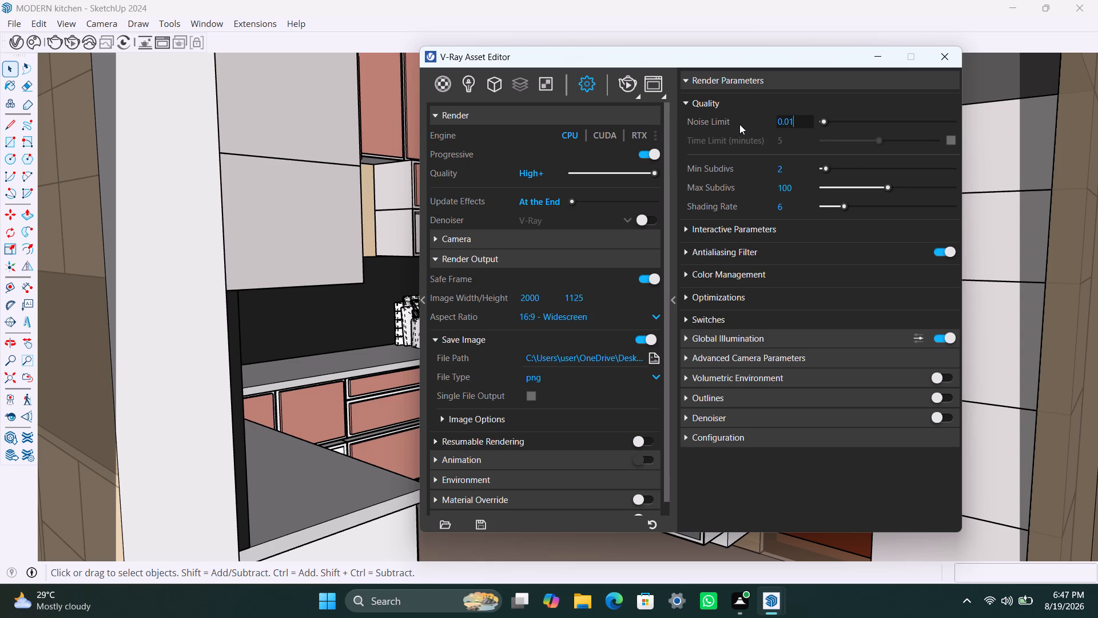
pyautogui.click(785, 145)
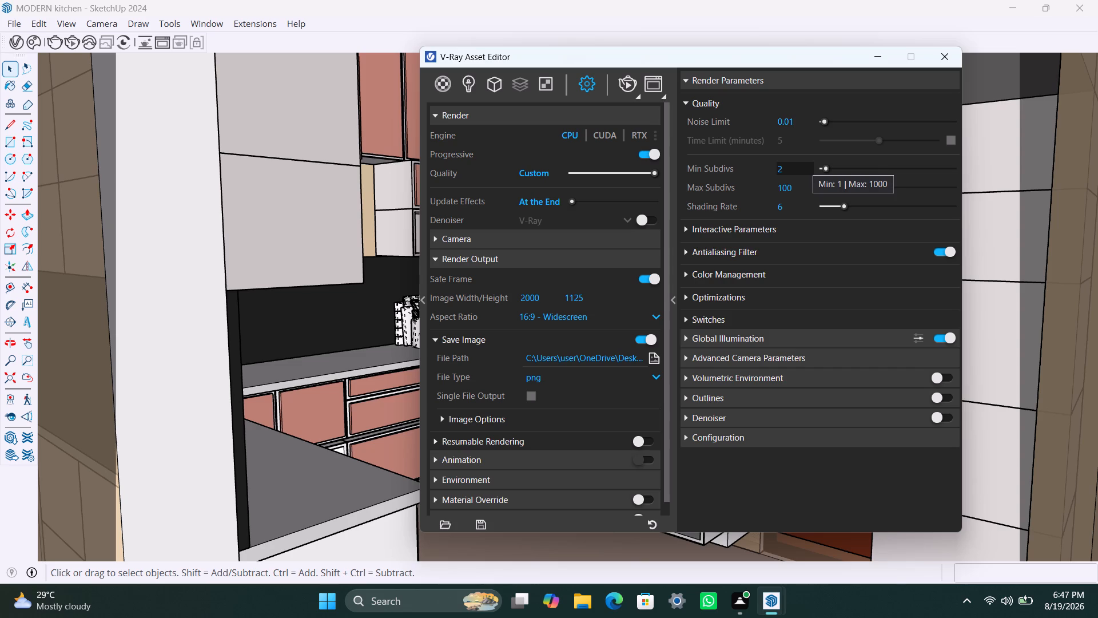
pyautogui.moveTo(801, 190); pyautogui.dragTo(757, 196)
pyautogui.write('64')
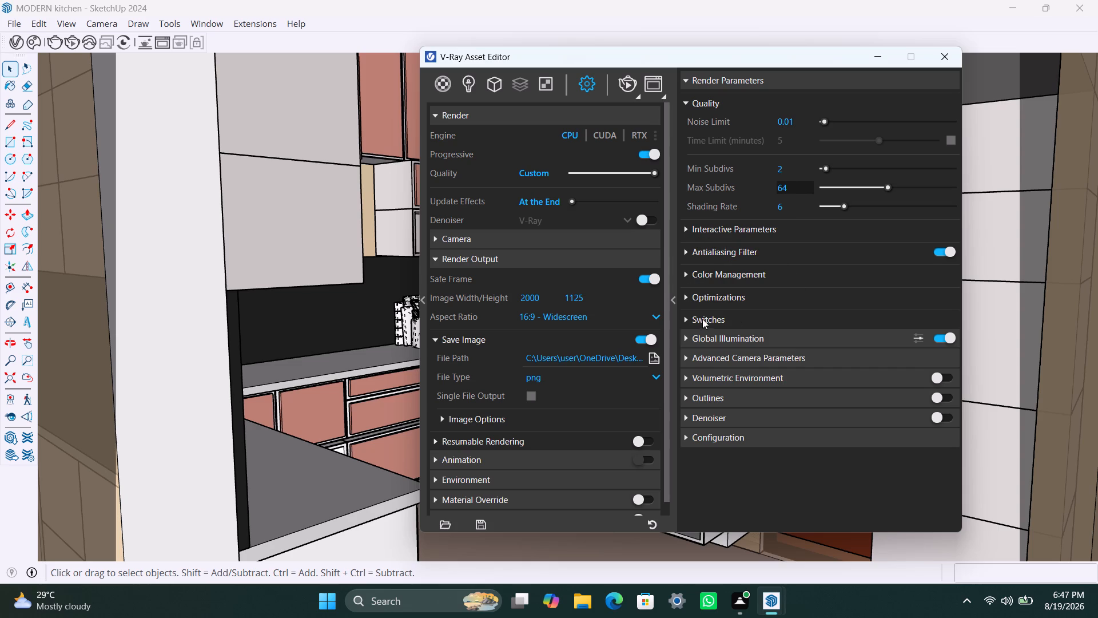
# In the Global Illumination settings, set the light cache subdivisions to 1500 and the retrace to 3.
pyautogui.click(693, 339)
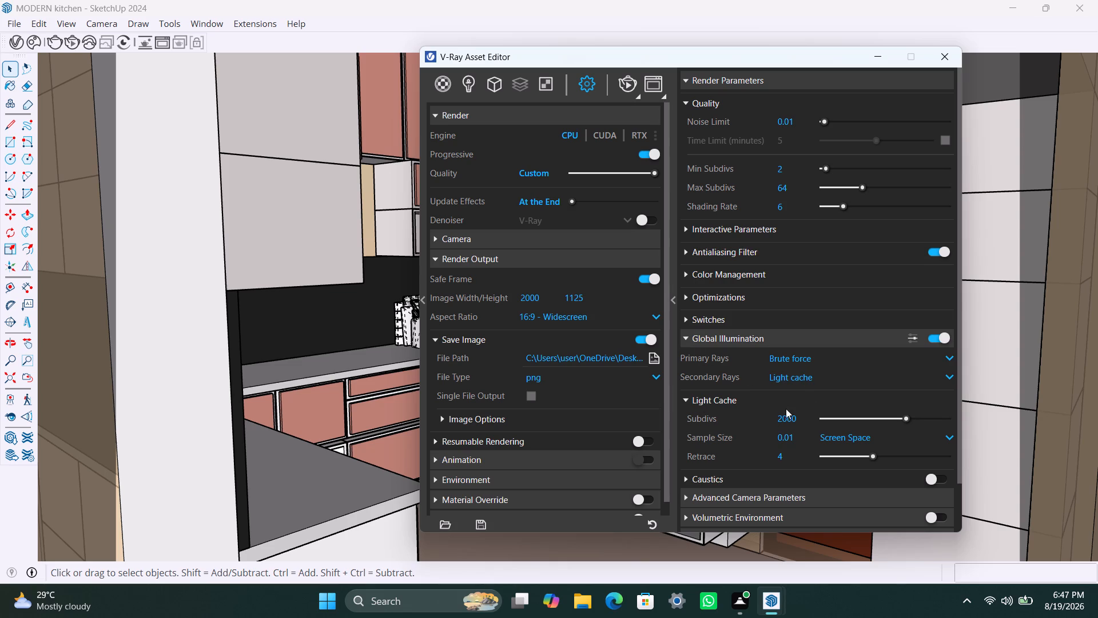
pyautogui.moveTo(798, 415); pyautogui.dragTo(749, 426)
pyautogui.write('1500')
pyautogui.moveTo(787, 455); pyautogui.dragTo(748, 454)
pyautogui.press('3')
pyautogui.scroll(-8, 808, 496)
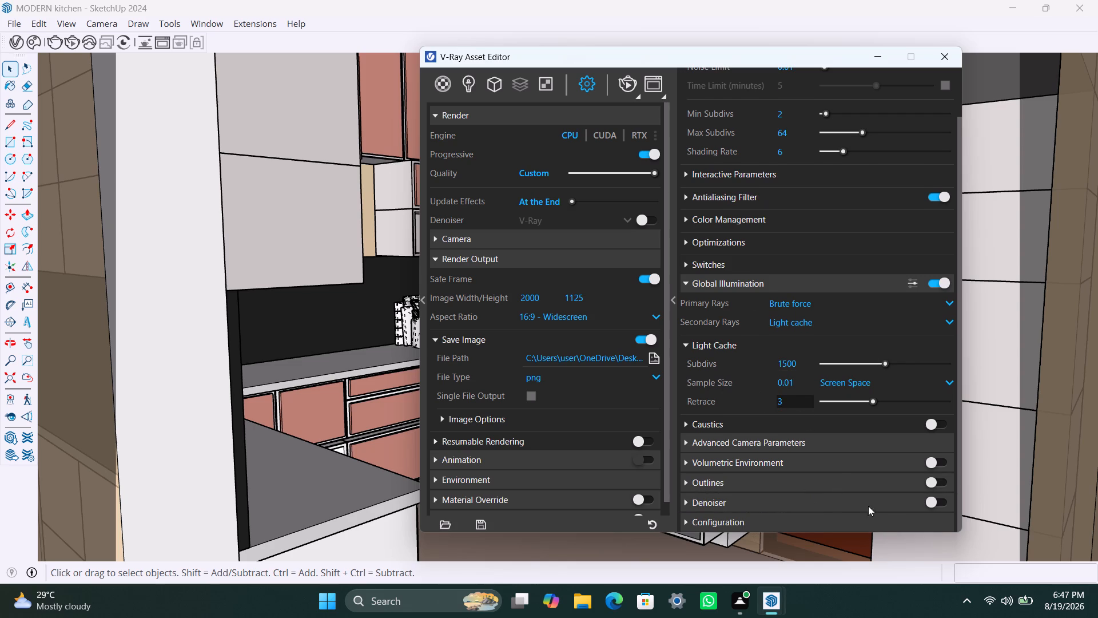
# Enable the V-Ray denoiser in the render settings and put the asset editor away.
pyautogui.click(876, 522)
pyautogui.click(686, 518)
pyautogui.click(929, 498)
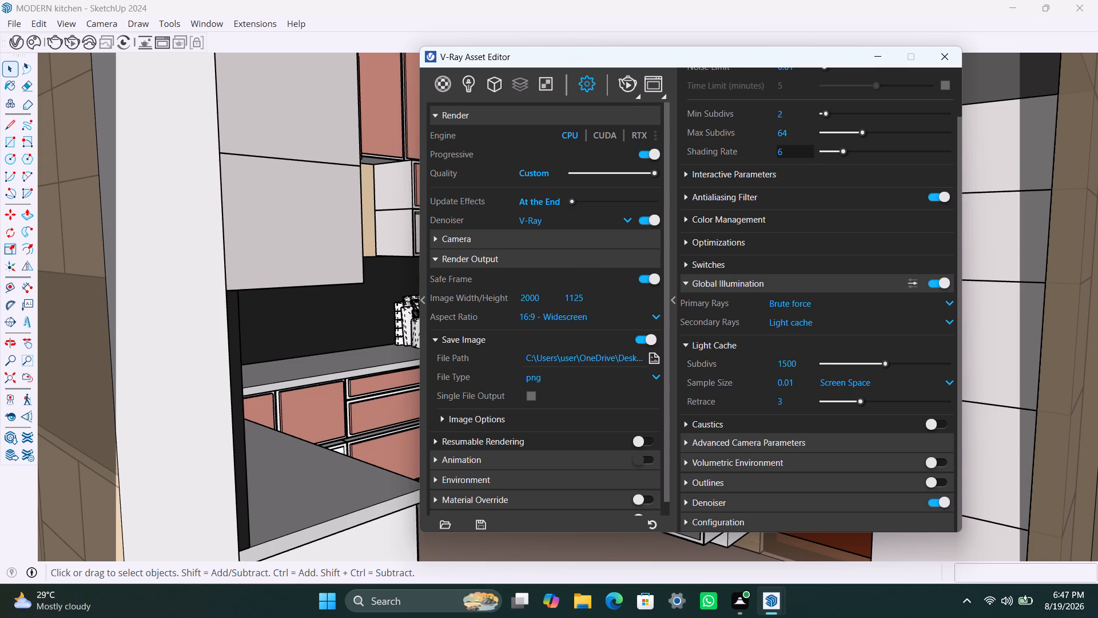
pyautogui.click(868, 54)
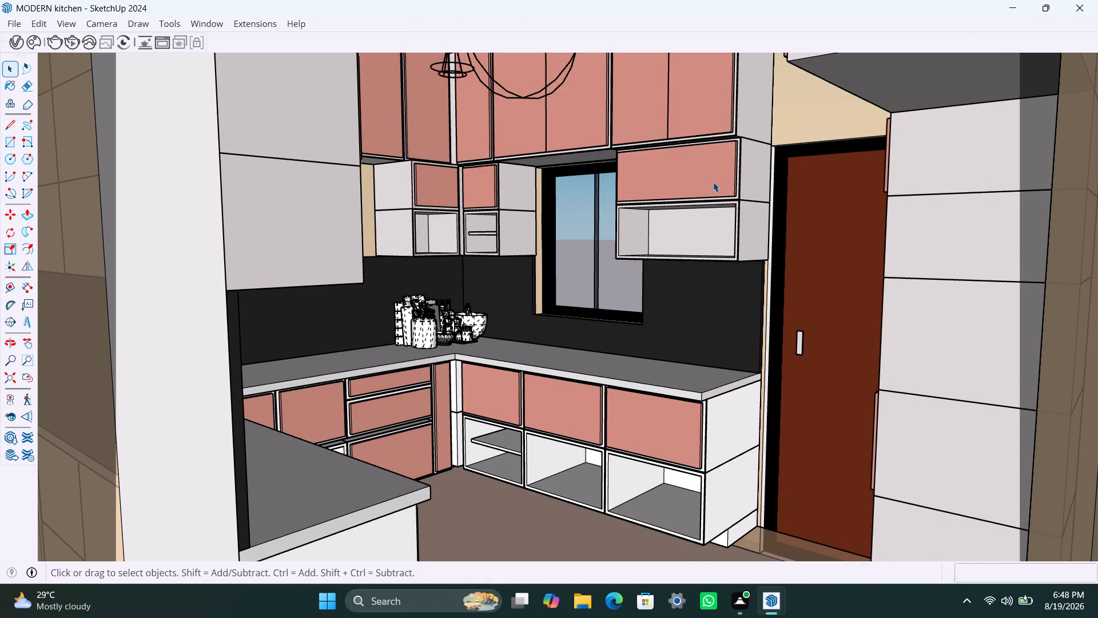
# Reframe the kitchen view closer on the L-shaped countertop, keeping the window, corner cabinets and brown door within the safe frame.
pyautogui.moveTo(652, 288); pyautogui.dragTo(671, 293, button='middle')
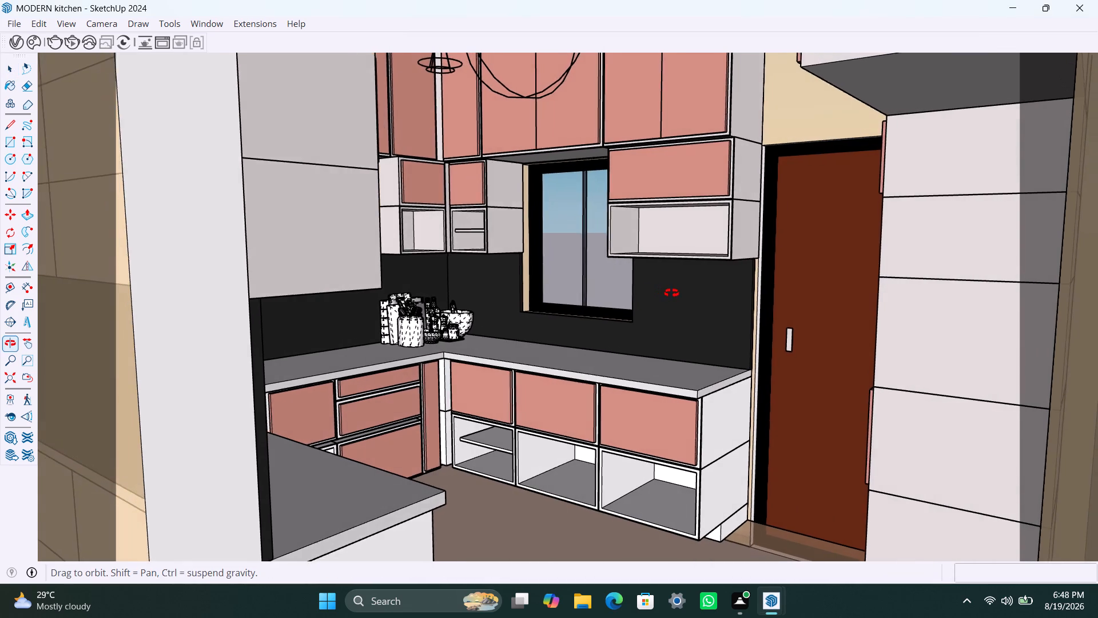
pyautogui.moveTo(671, 293); pyautogui.dragTo(640, 294, button='middle')
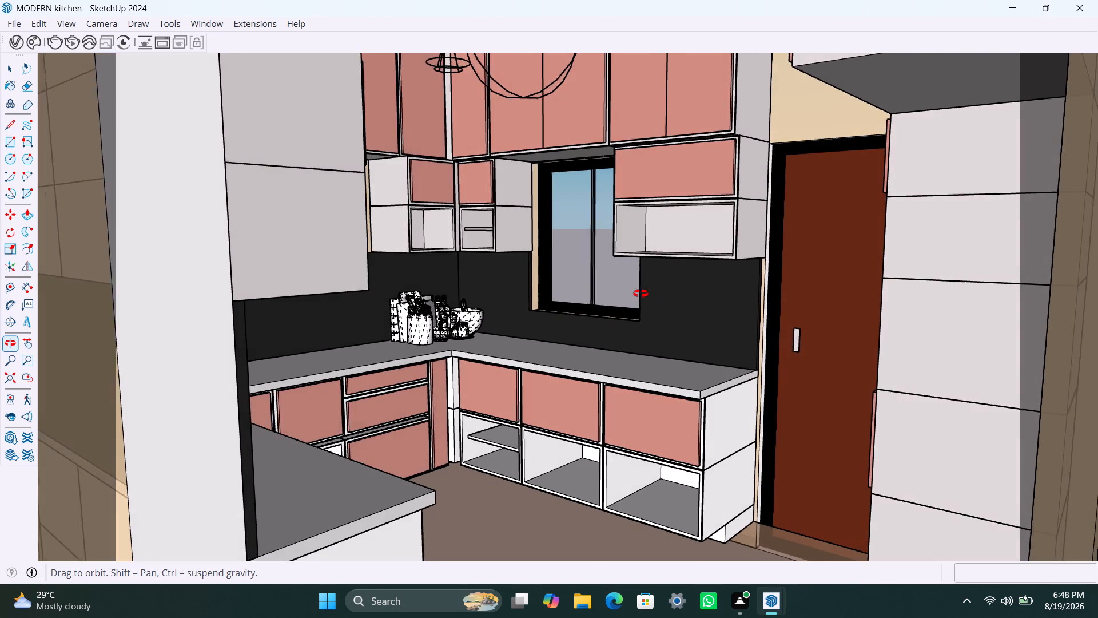
pyautogui.moveTo(640, 294); pyautogui.dragTo(633, 299, button='middle')
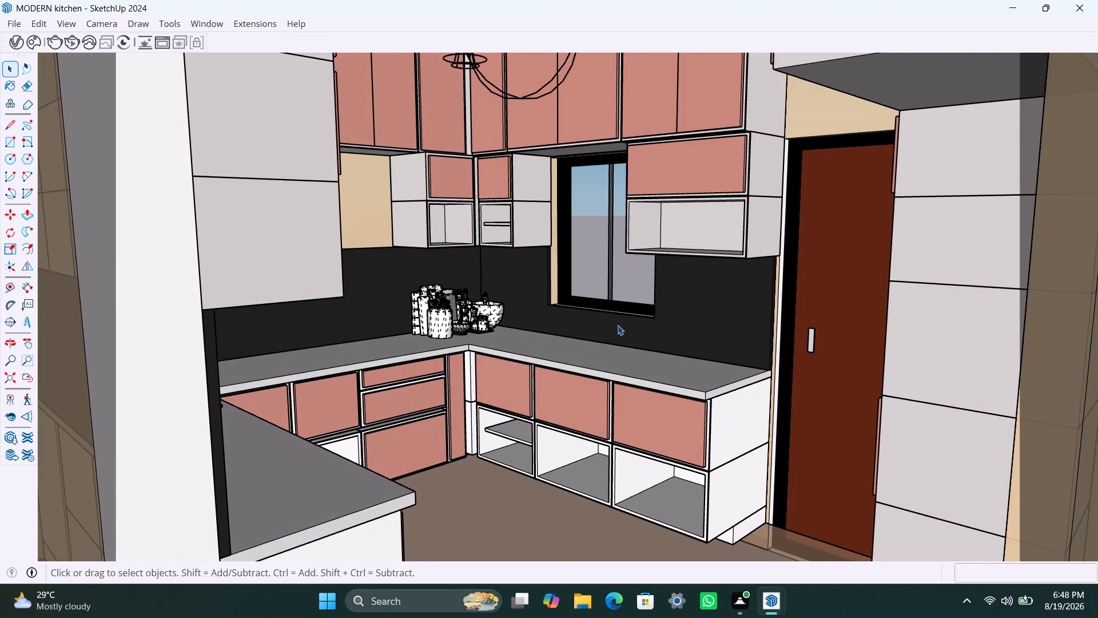
pyautogui.moveTo(618, 330); pyautogui.dragTo(608, 306, button='middle')
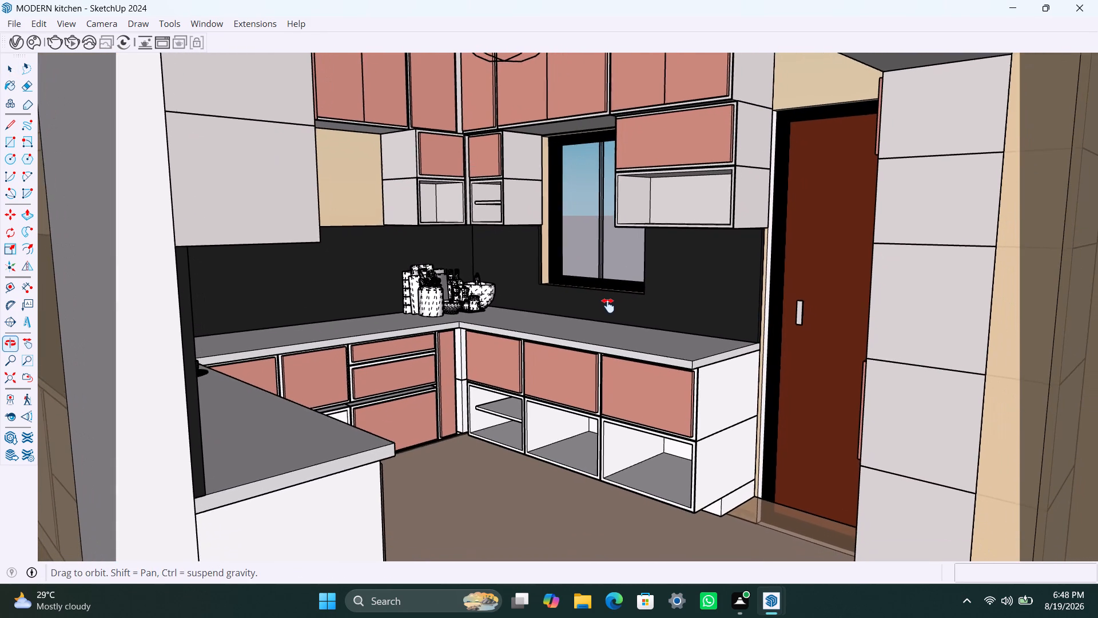
pyautogui.moveTo(608, 306); pyautogui.dragTo(616, 302, button='middle')
pyautogui.middleClick(612, 302)
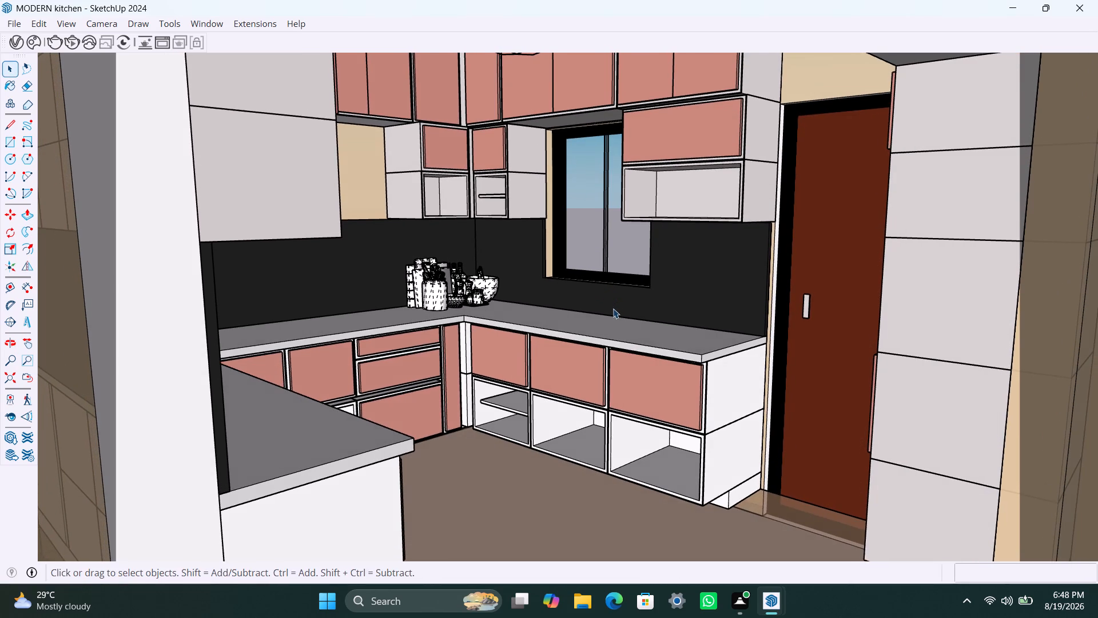
pyautogui.moveTo(611, 308); pyautogui.dragTo(624, 311, button='middle')
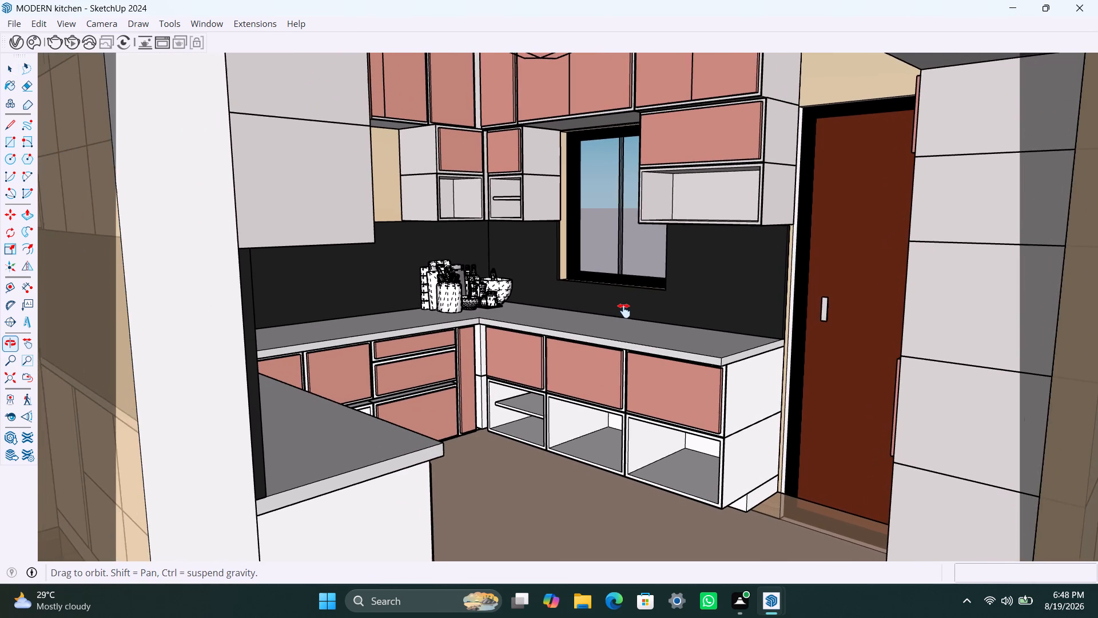
pyautogui.moveTo(624, 311); pyautogui.dragTo(623, 312, button='middle')
pyautogui.scroll(1, 614, 329)
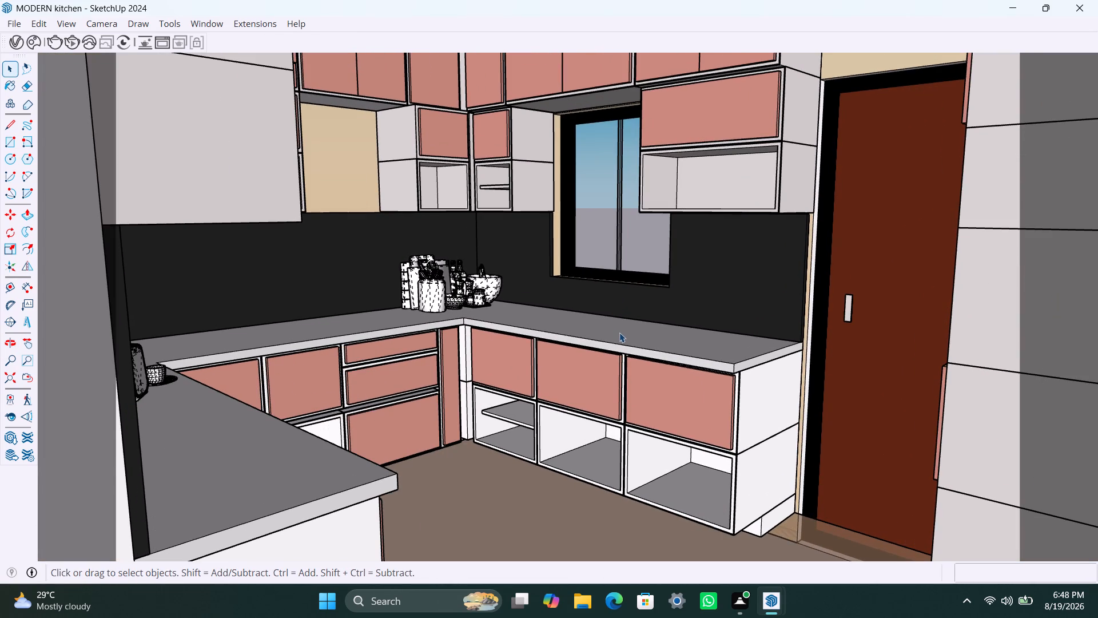
pyautogui.scroll(-1, 619, 333)
pyautogui.scroll(1, 619, 333)
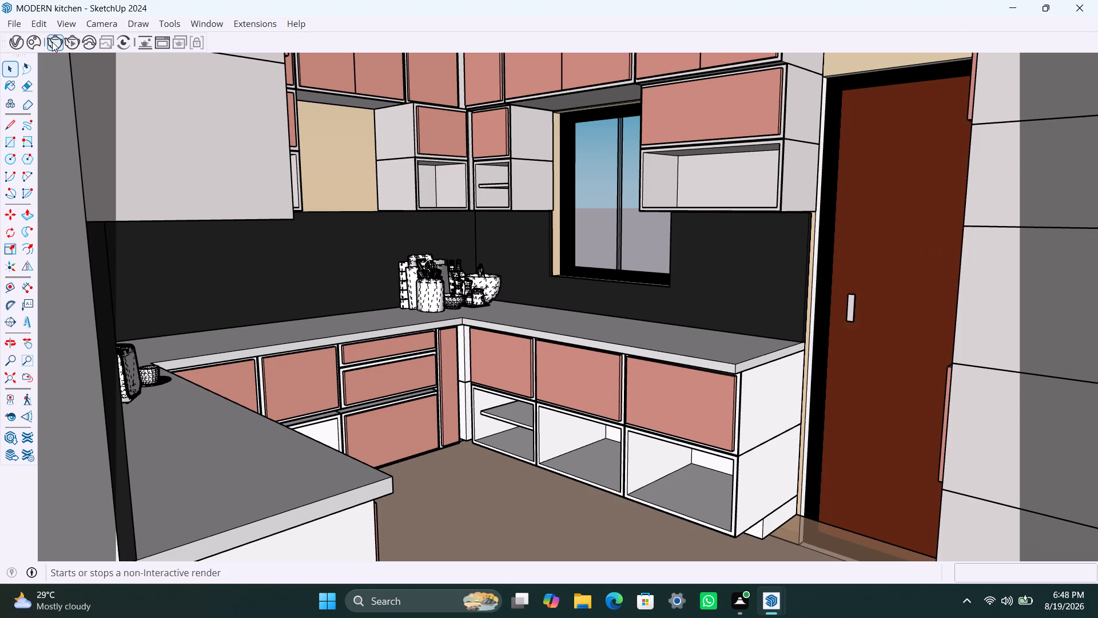
# Run a test render of the kitchen view, inspect it enlarged in the frame buffer, and stop it.
pyautogui.click(69, 43)
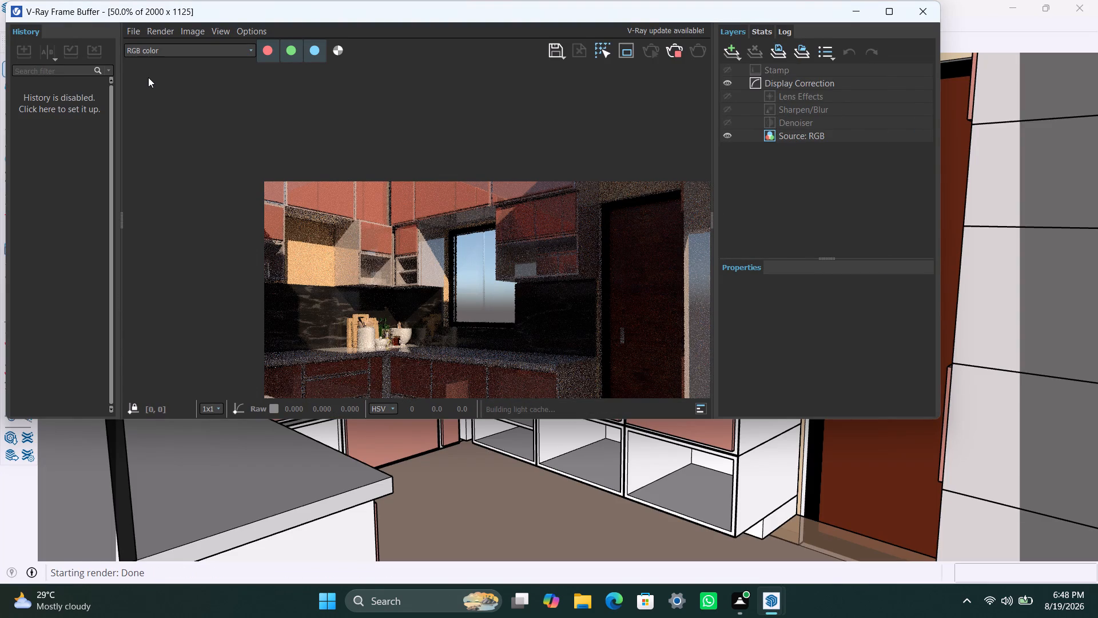
pyautogui.click(893, 8)
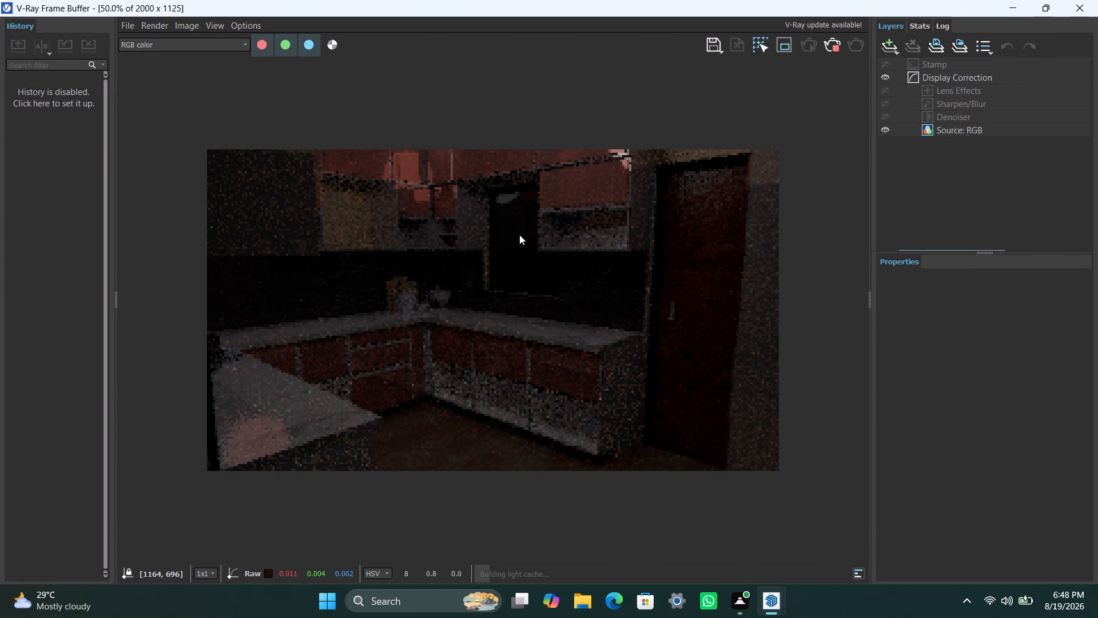
pyautogui.scroll(1, 579, 235)
pyautogui.scroll(-1, 577, 256)
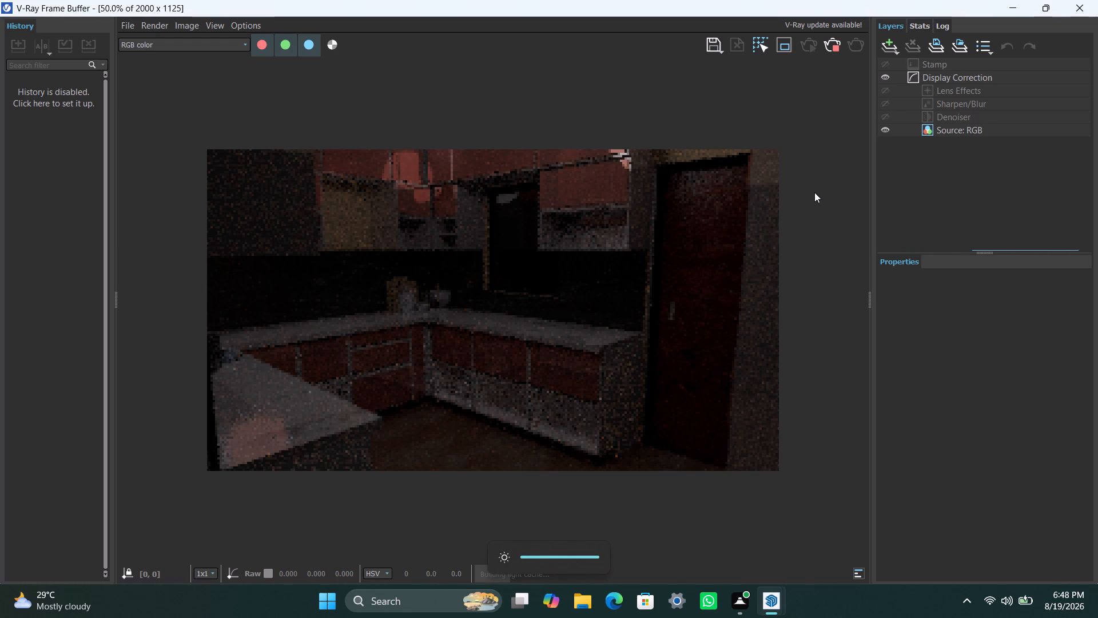
pyautogui.click(836, 48)
pyautogui.click(1012, 7)
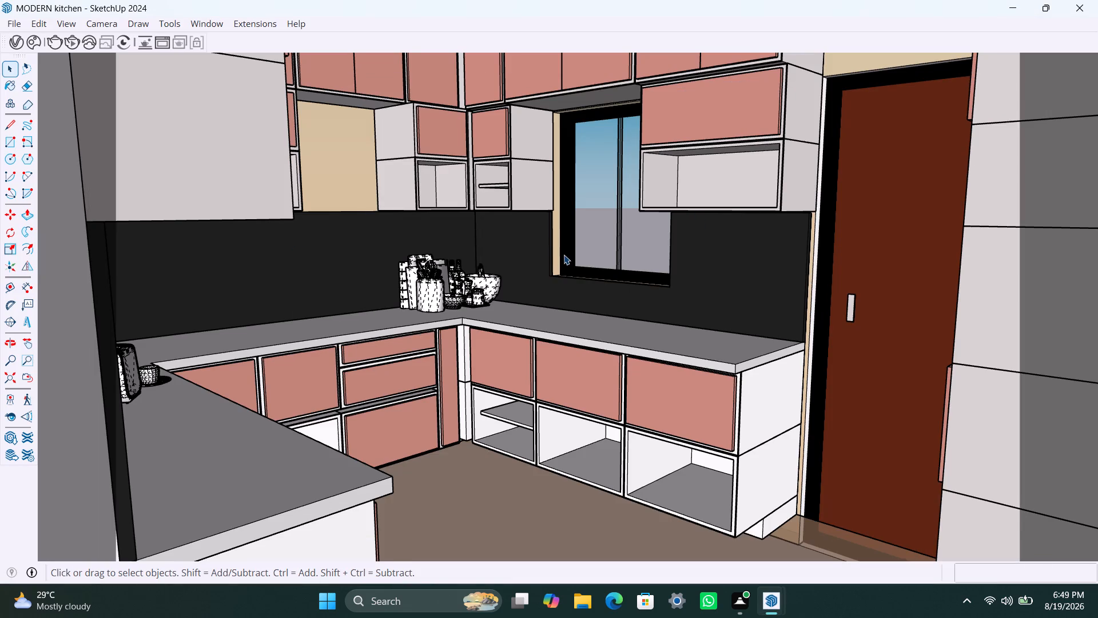
# Reframe the kitchen from a wider, higher angle, taking in the chandelier, both cabinet runs, the countertop appliances and the door.
pyautogui.scroll(-1, 564, 255)
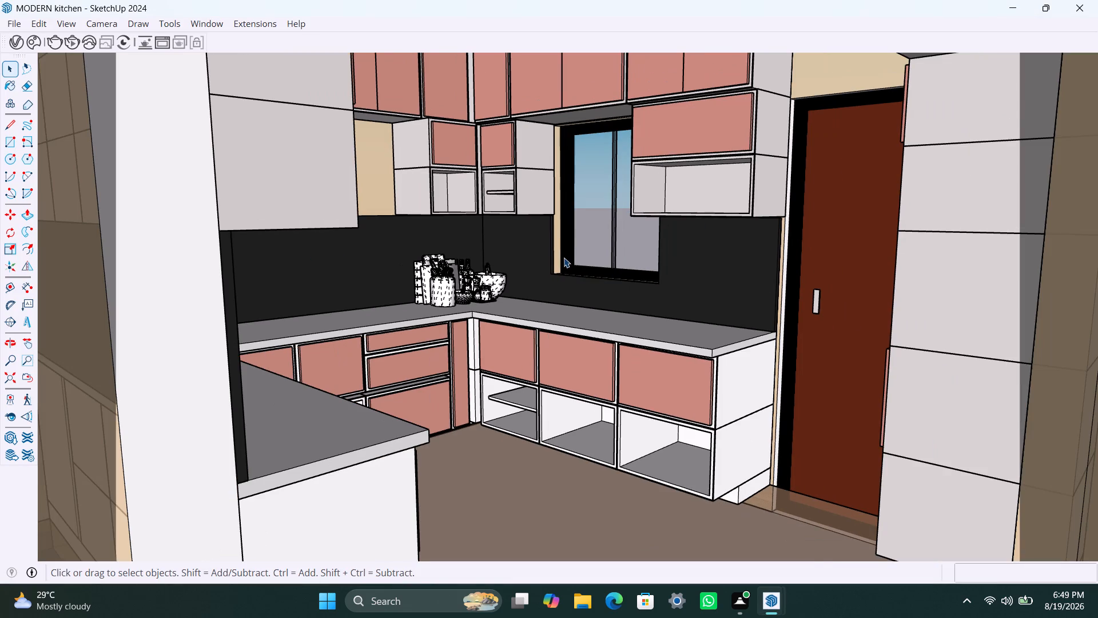
pyautogui.moveTo(564, 257); pyautogui.dragTo(567, 309, button='middle')
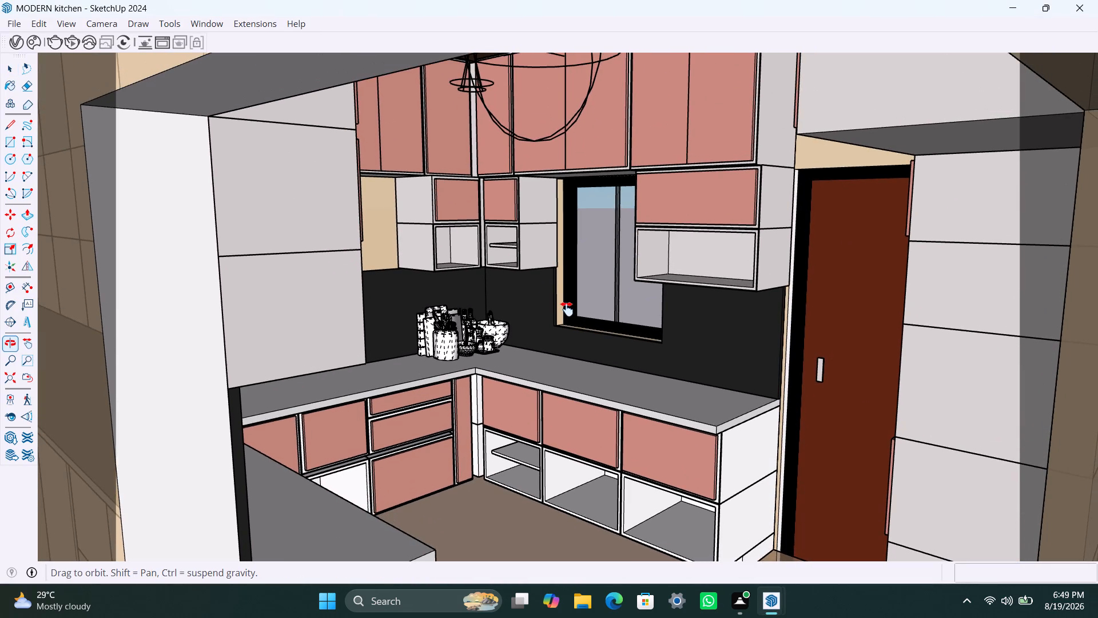
pyautogui.moveTo(567, 309); pyautogui.dragTo(552, 302, button='middle')
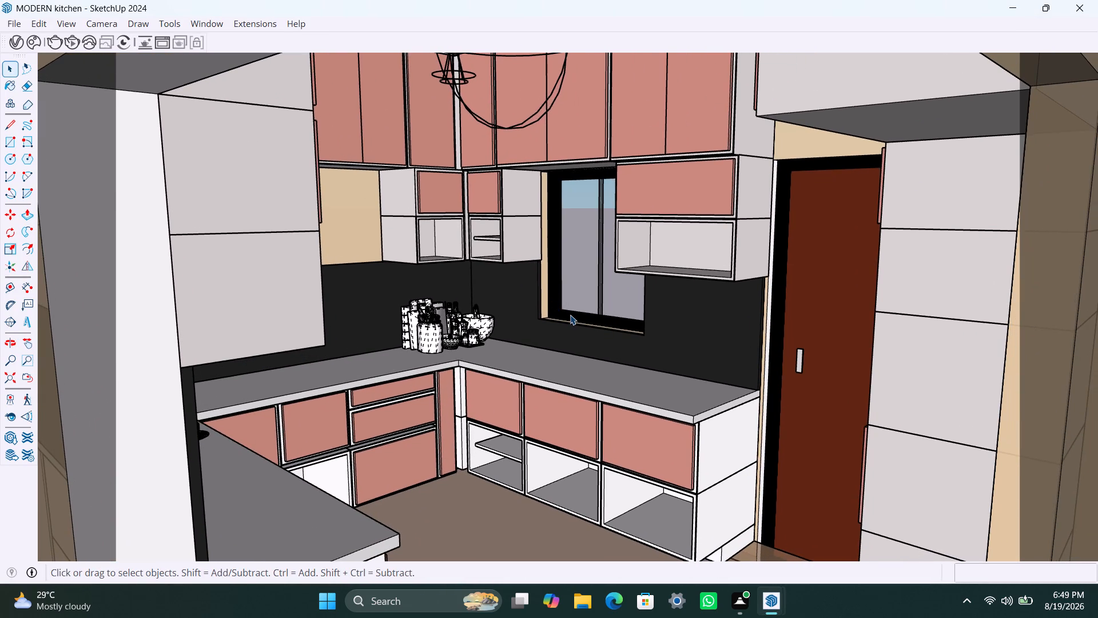
pyautogui.scroll(1, 570, 315)
pyautogui.moveTo(580, 312); pyautogui.dragTo(558, 300, button='middle')
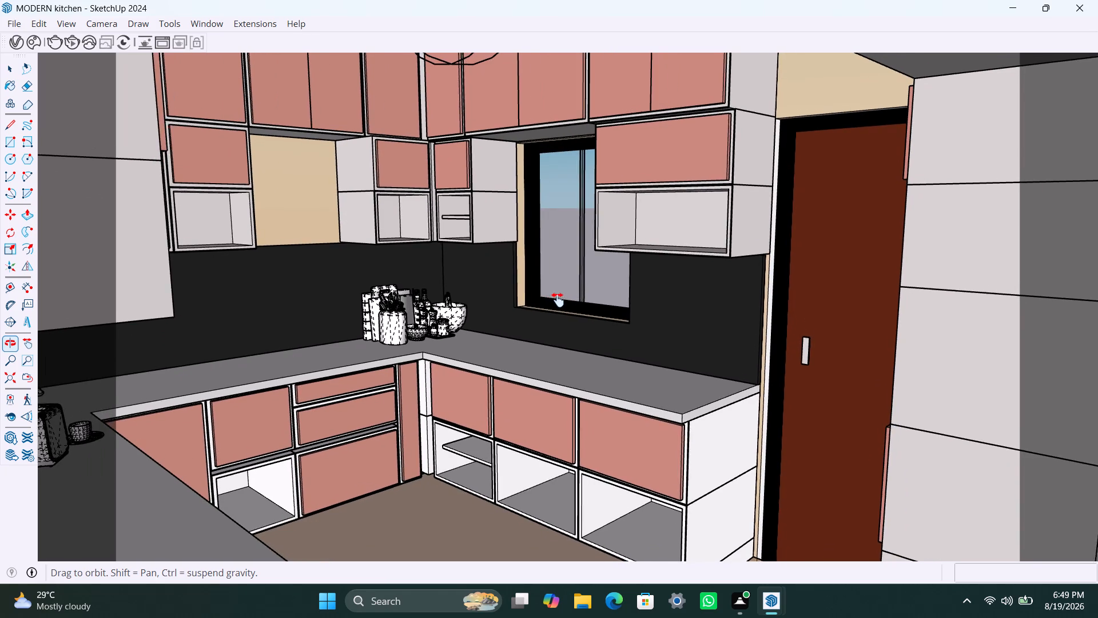
pyautogui.moveTo(558, 300); pyautogui.dragTo(554, 300, button='middle')
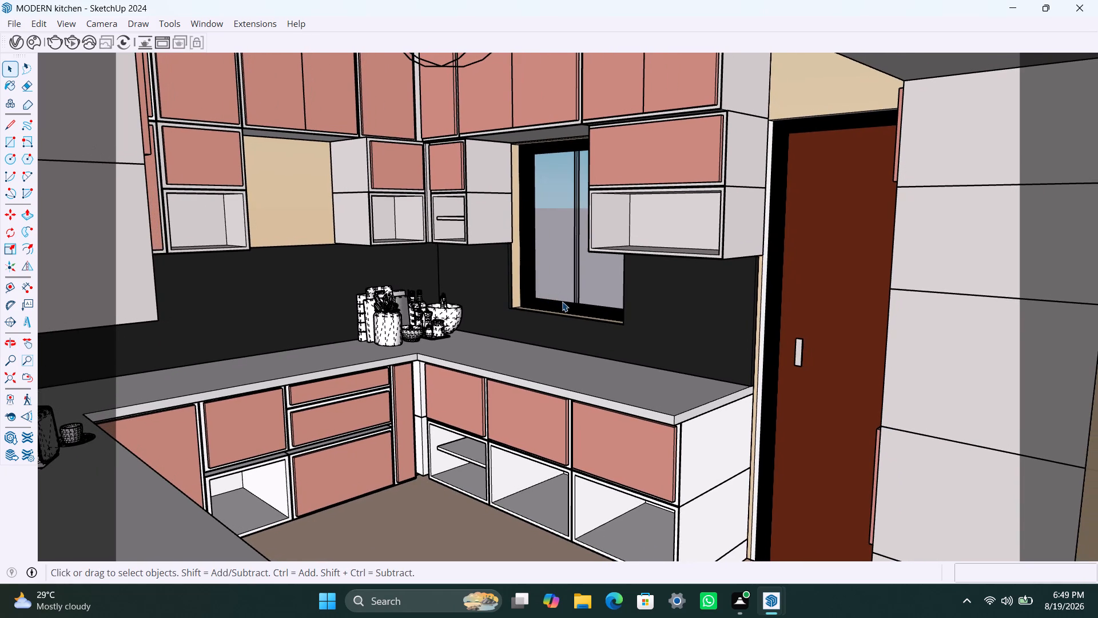
pyautogui.moveTo(558, 303); pyautogui.dragTo(567, 300, button='middle')
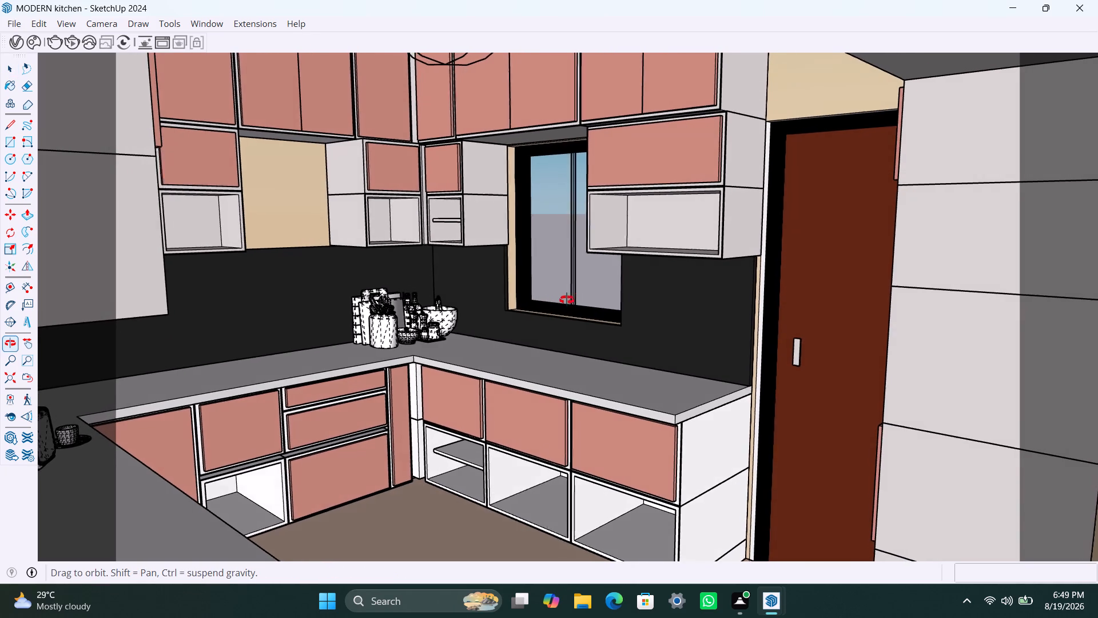
pyautogui.moveTo(567, 300); pyautogui.dragTo(537, 301, button='middle')
pyautogui.moveTo(537, 301); pyautogui.dragTo(529, 301, button='middle')
pyautogui.scroll(-1, 526, 294)
pyautogui.moveTo(526, 294); pyautogui.dragTo(528, 298, button='middle')
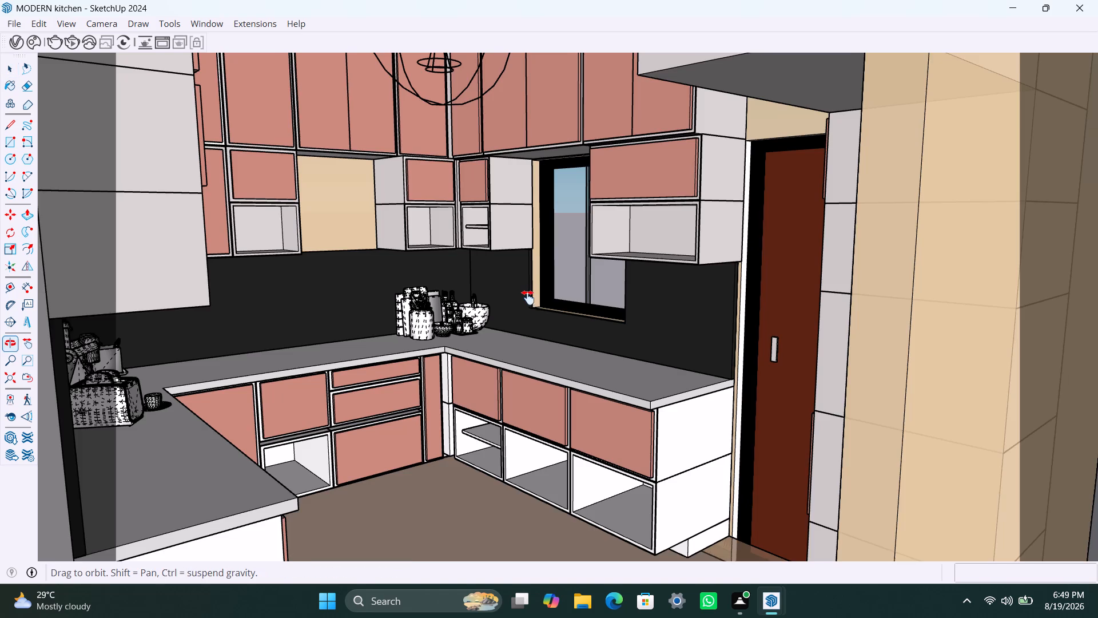
pyautogui.moveTo(528, 298); pyautogui.dragTo(542, 330, button='middle')
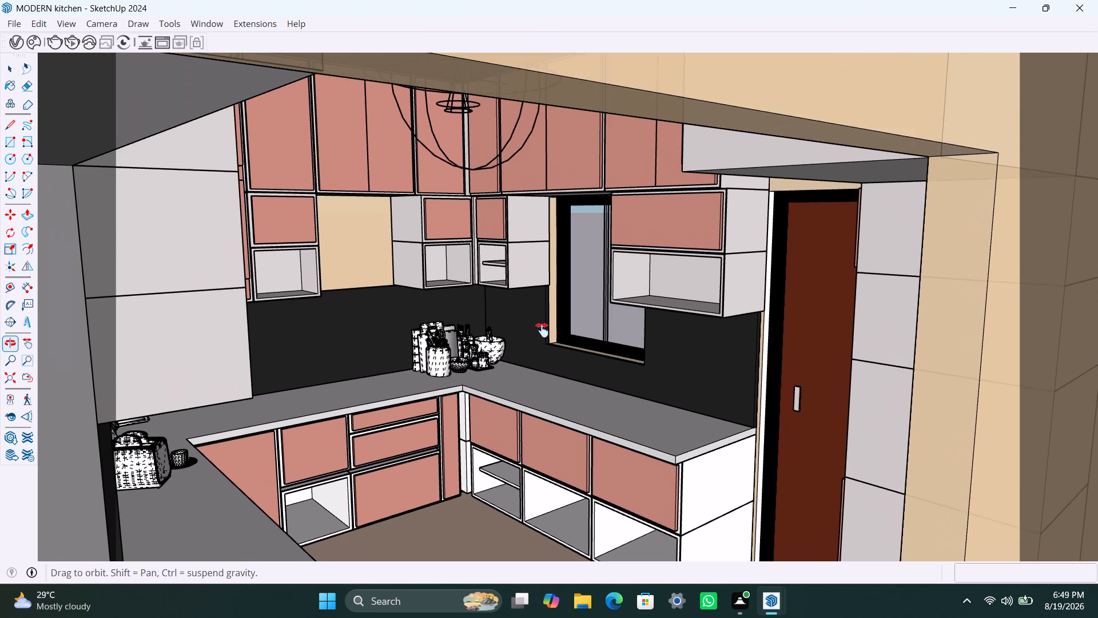
pyautogui.moveTo(542, 330); pyautogui.dragTo(542, 319, button='middle')
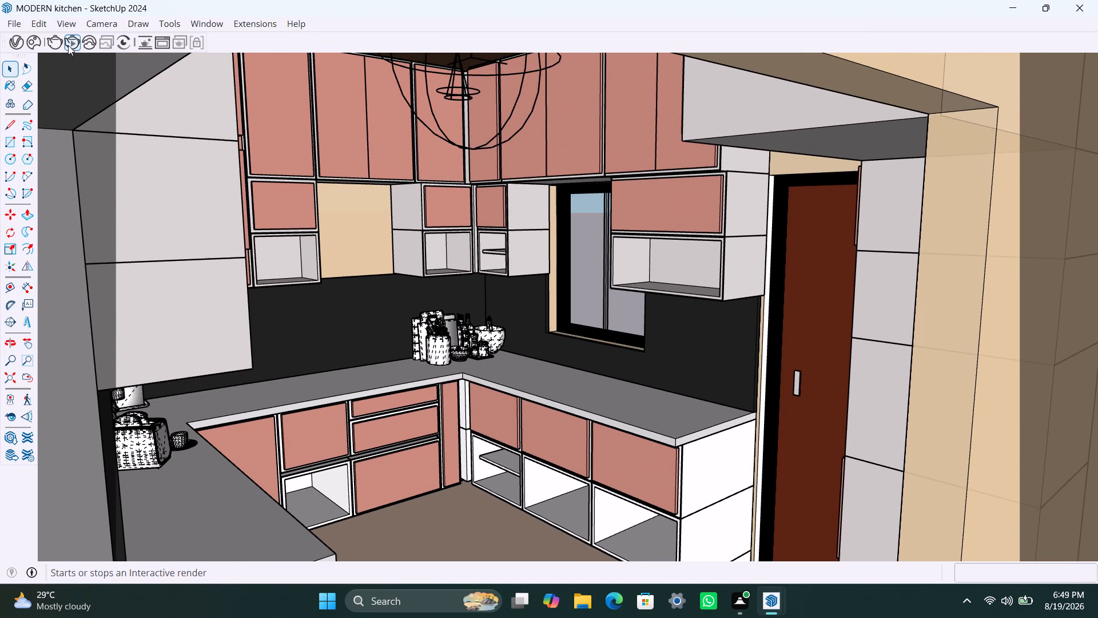
# In the V-Ray lights list, set the intensity of Spot Light and Spot Light#1 to 100000 each.
pyautogui.click(19, 41)
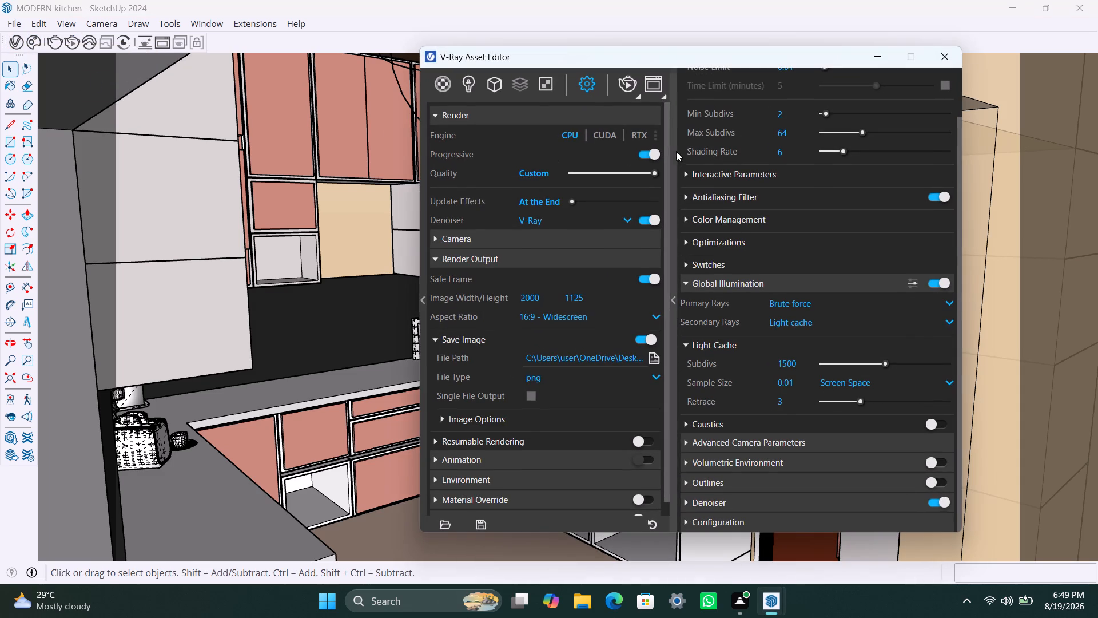
pyautogui.click(464, 88)
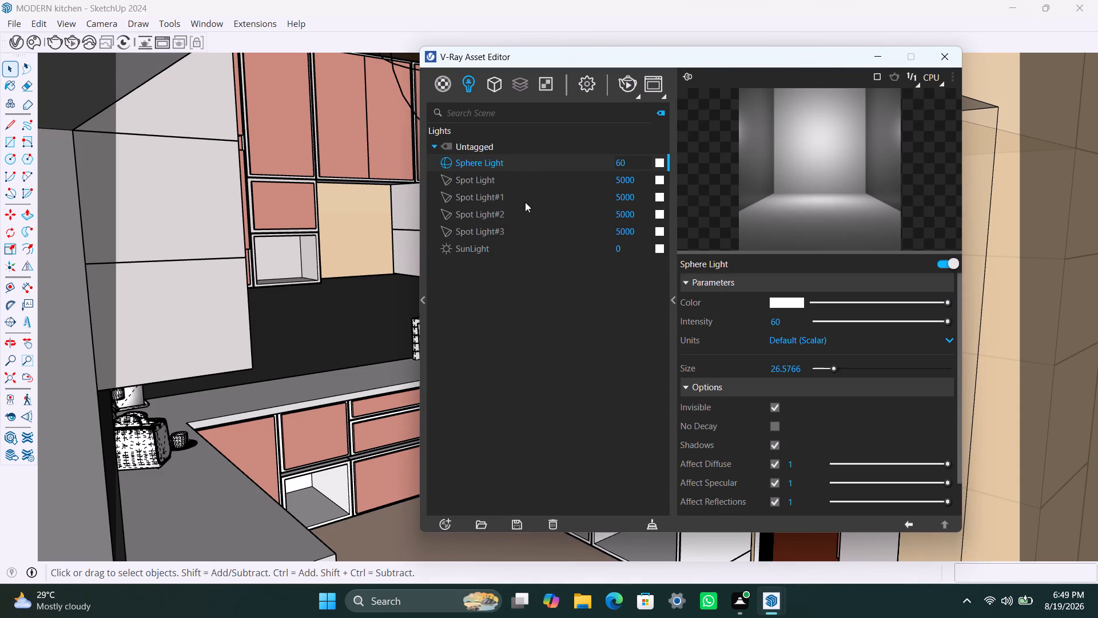
pyautogui.click(639, 181)
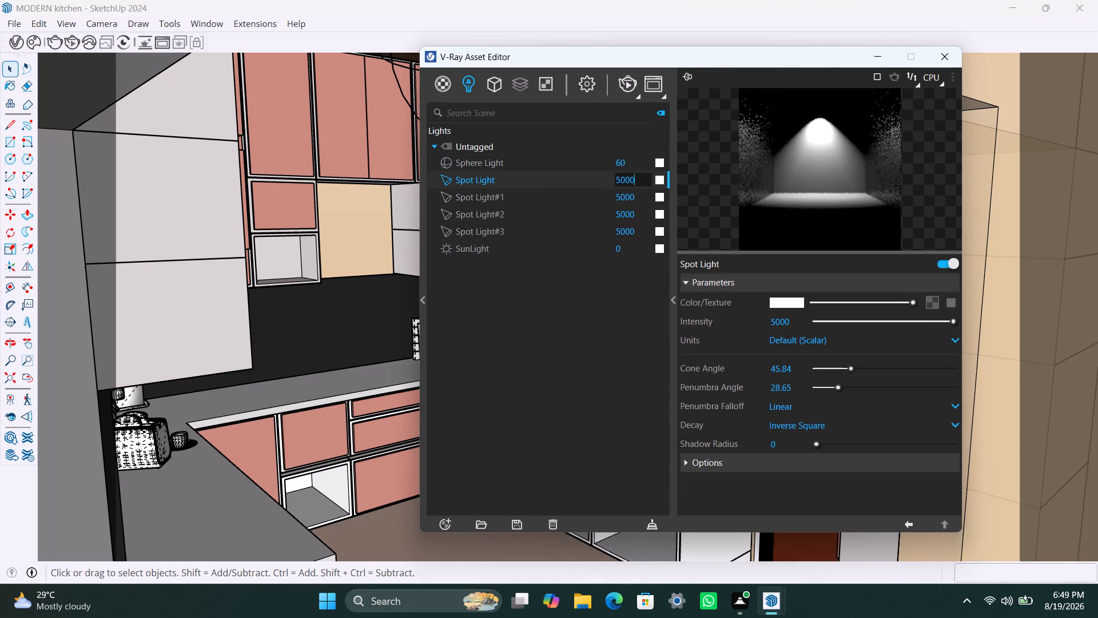
pyautogui.click(639, 181)
pyautogui.moveTo(635, 179); pyautogui.dragTo(595, 181)
pyautogui.write('10000')
pyautogui.press('0')
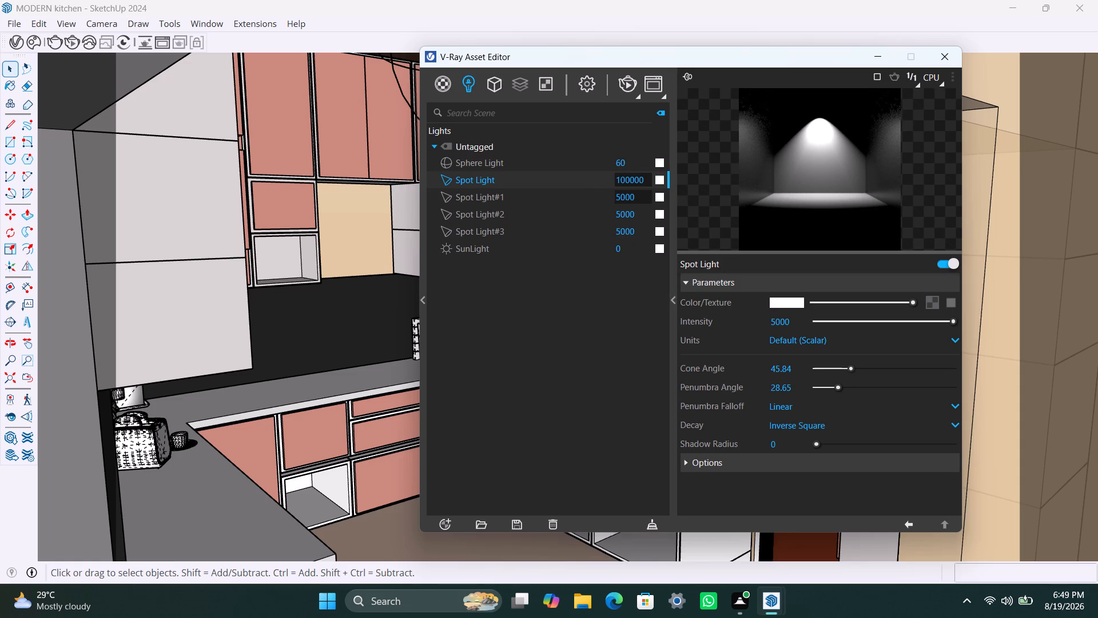
pyautogui.click(636, 200)
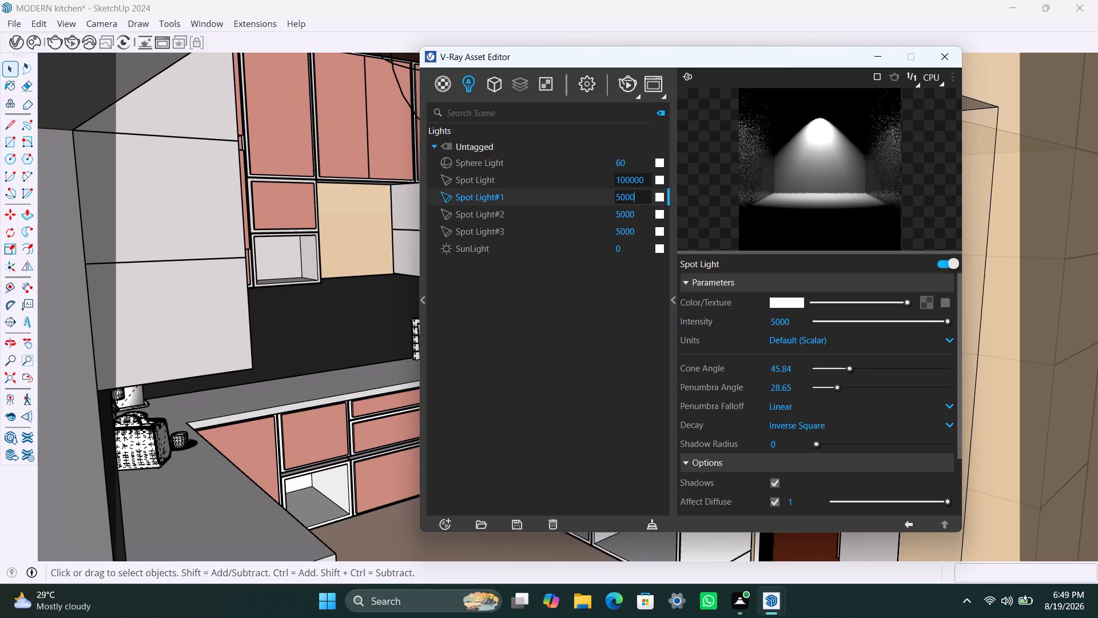
pyautogui.click(648, 182)
pyautogui.moveTo(645, 196); pyautogui.dragTo(613, 199)
pyautogui.write('100000')
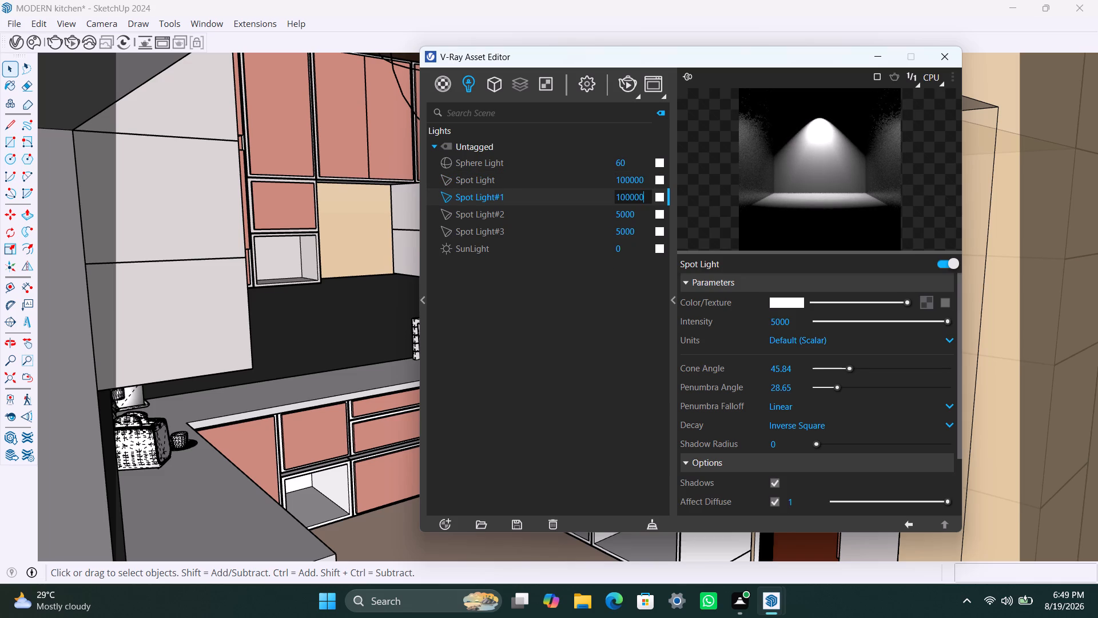
# Set the intensity of Spot Light#2 and Spot Light#3 to 100000 each.
pyautogui.moveTo(638, 215); pyautogui.dragTo(604, 221)
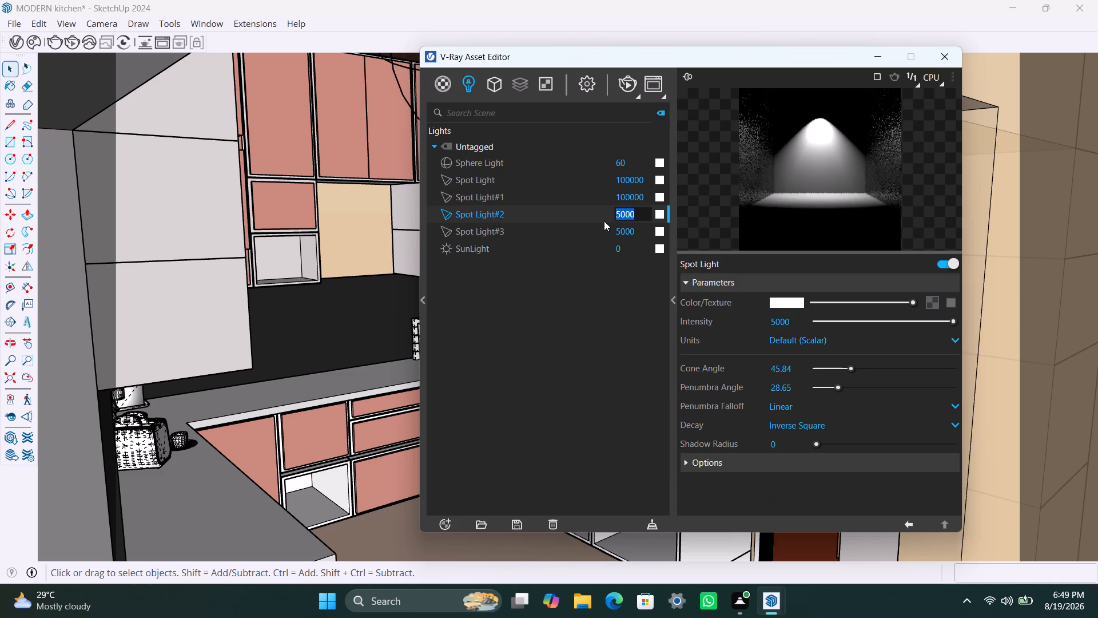
pyautogui.write('100000')
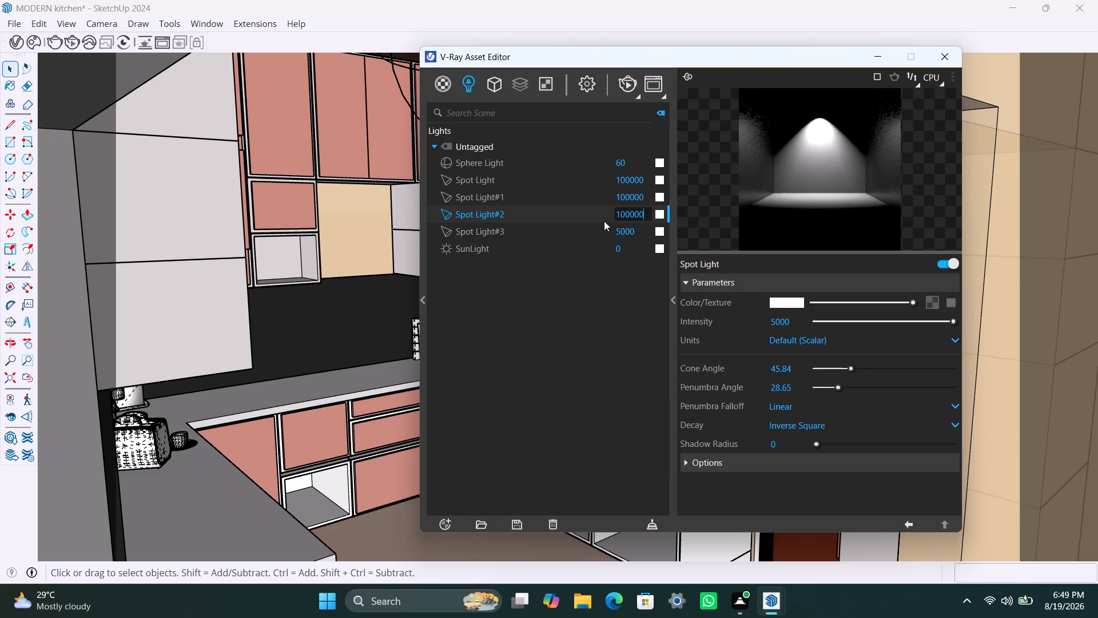
pyautogui.moveTo(636, 232); pyautogui.dragTo(607, 233)
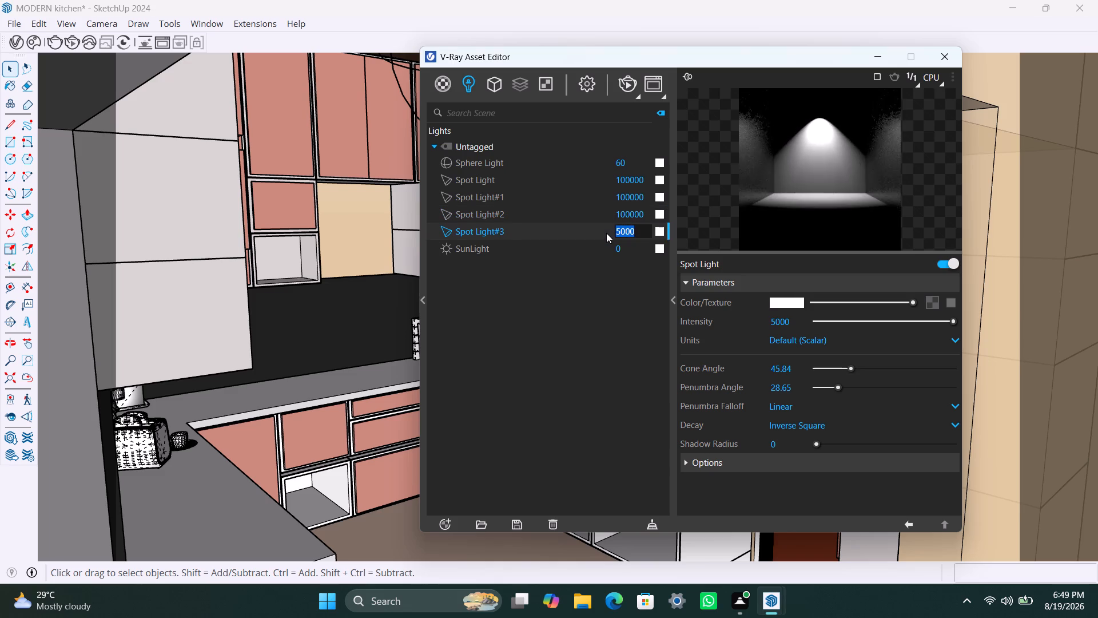
pyautogui.write('100000')
pyautogui.click(634, 248)
pyautogui.click(634, 248)
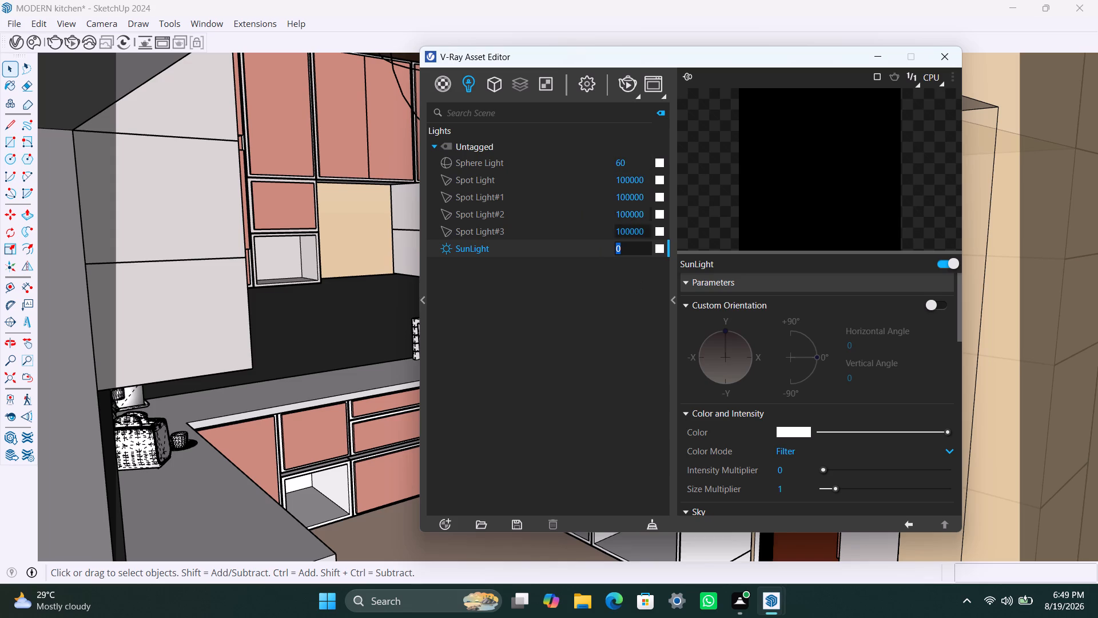
# Run a test render of the kitchen view with the spot lights at 100000, inspect it in the enlarged frame buffer, and stop it.
pyautogui.click(628, 85)
pyautogui.click(880, 59)
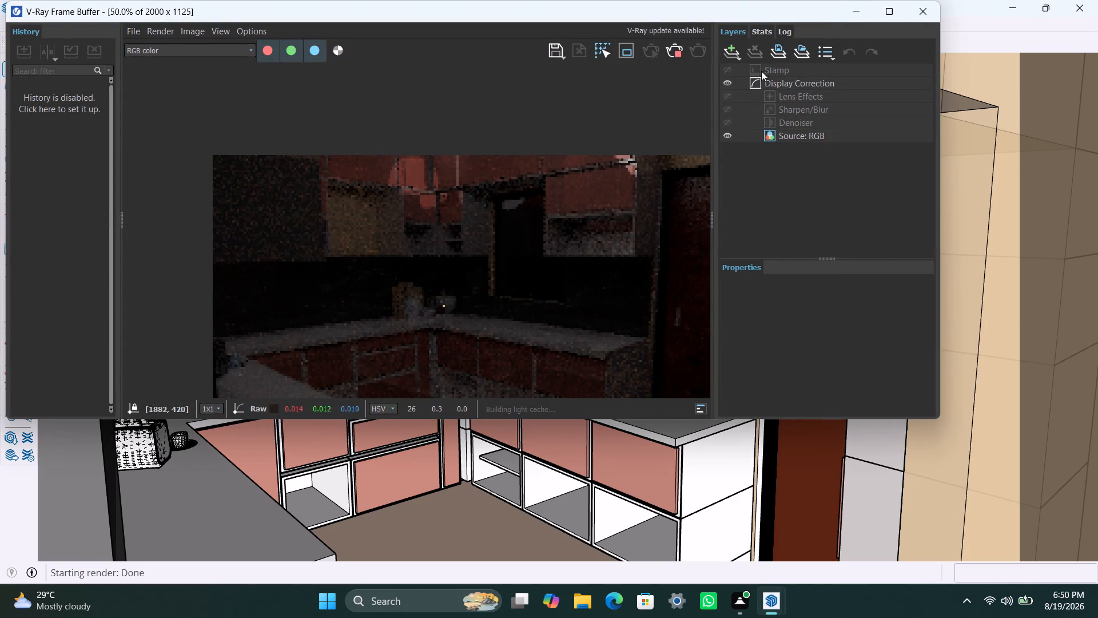
pyautogui.click(884, 13)
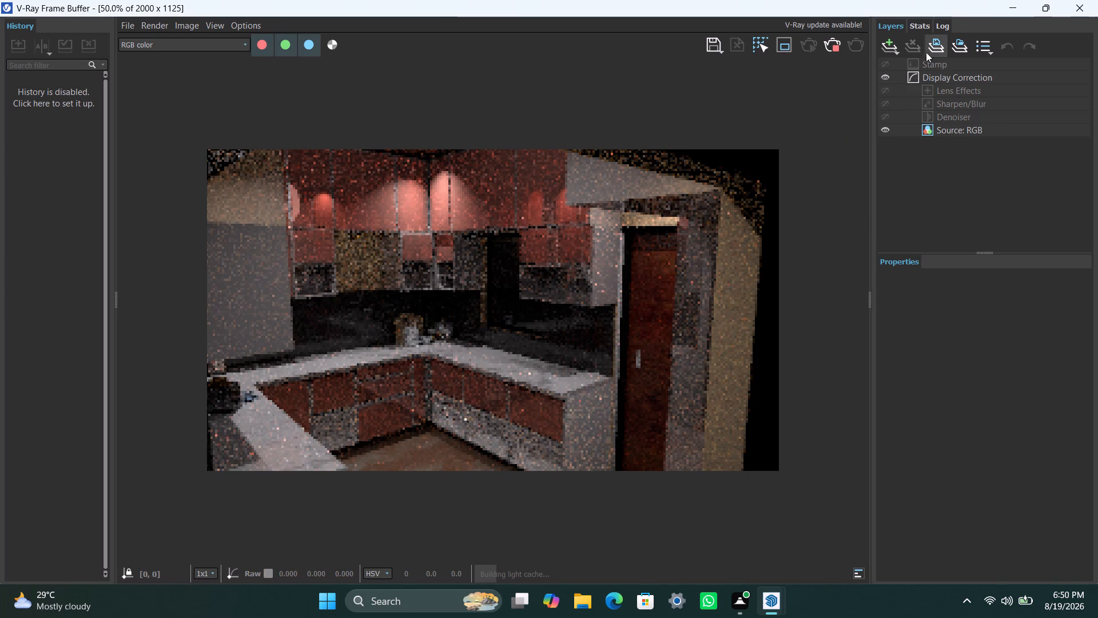
pyautogui.scroll(1, 651, 330)
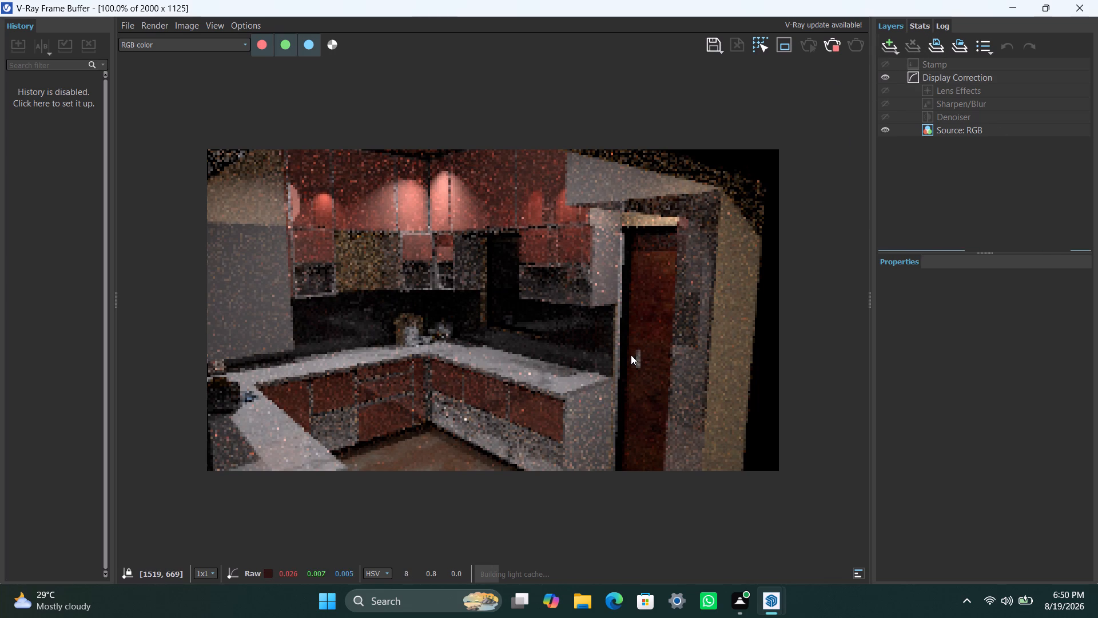
pyautogui.scroll(-1, 630, 358)
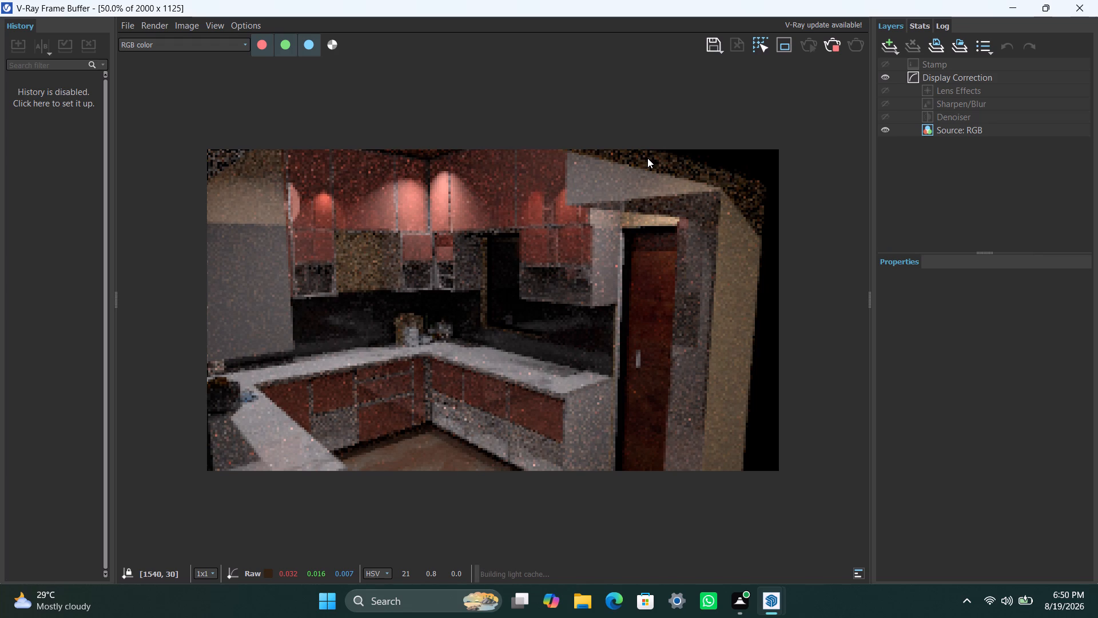
pyautogui.scroll(1, 608, 231)
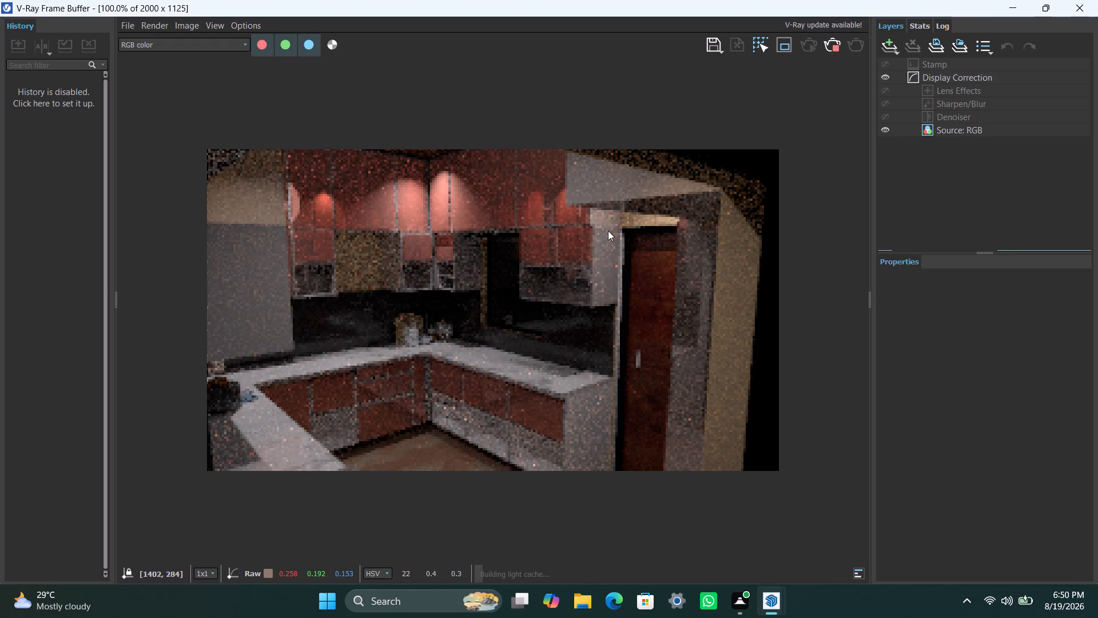
pyautogui.scroll(-1, 608, 231)
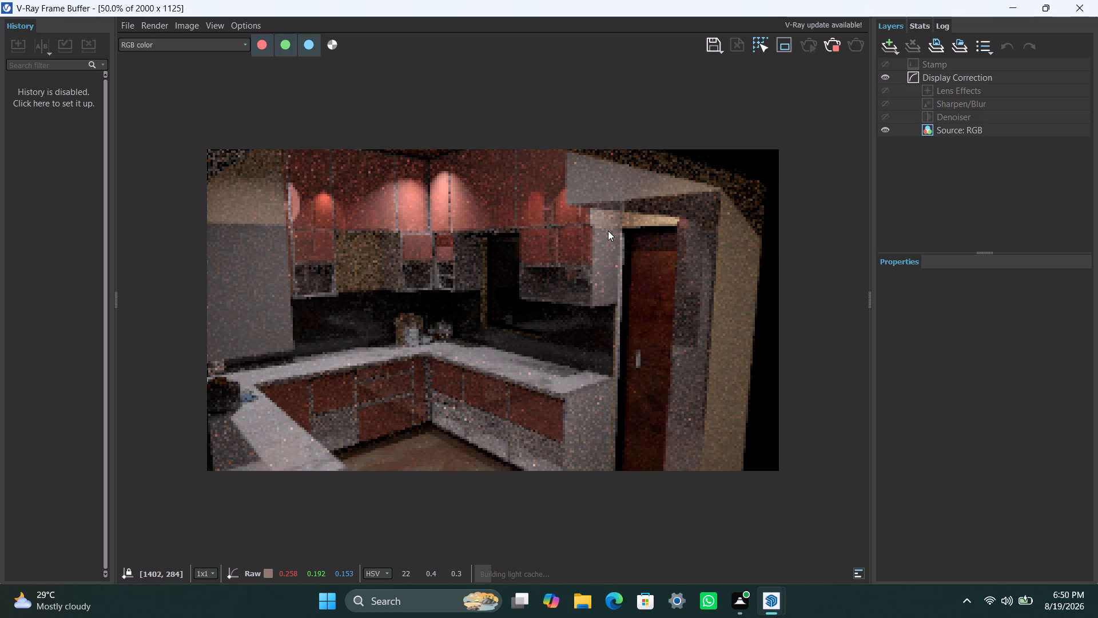
pyautogui.click(837, 47)
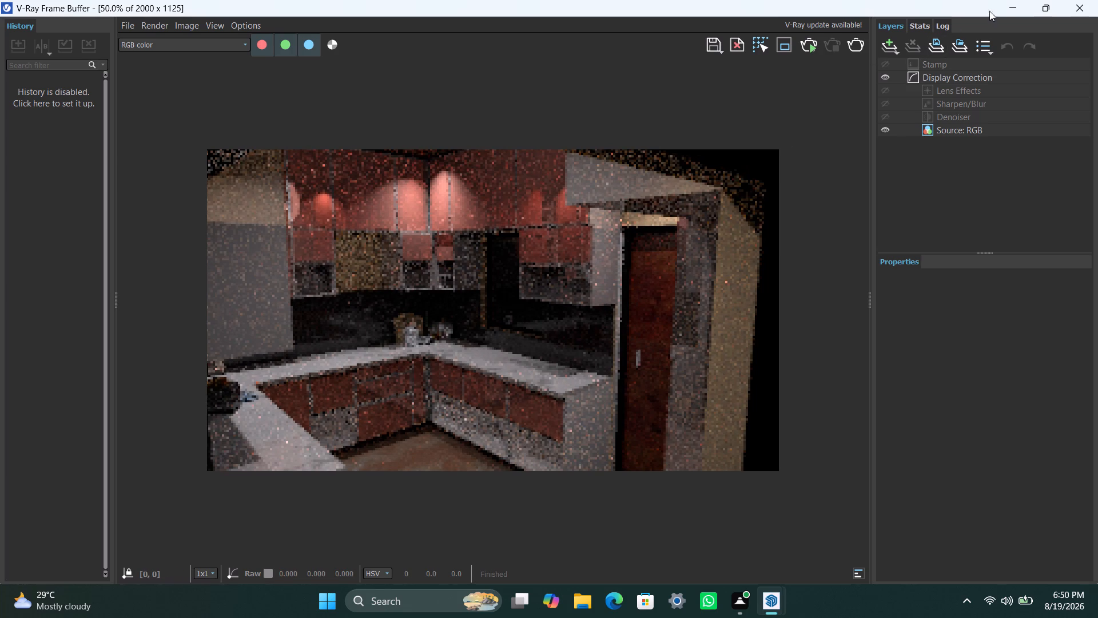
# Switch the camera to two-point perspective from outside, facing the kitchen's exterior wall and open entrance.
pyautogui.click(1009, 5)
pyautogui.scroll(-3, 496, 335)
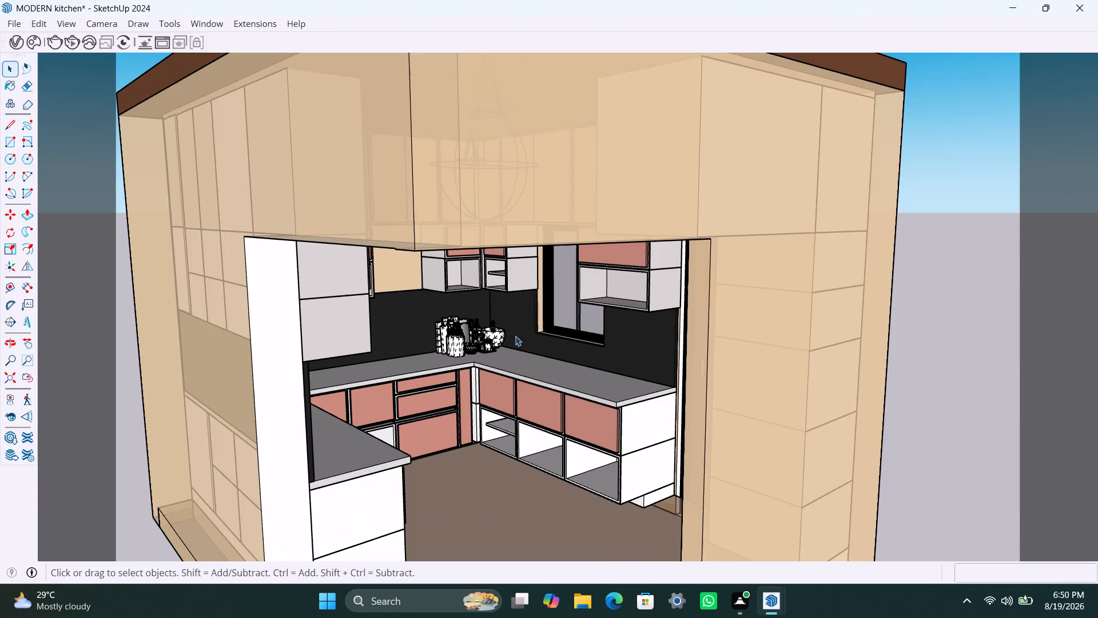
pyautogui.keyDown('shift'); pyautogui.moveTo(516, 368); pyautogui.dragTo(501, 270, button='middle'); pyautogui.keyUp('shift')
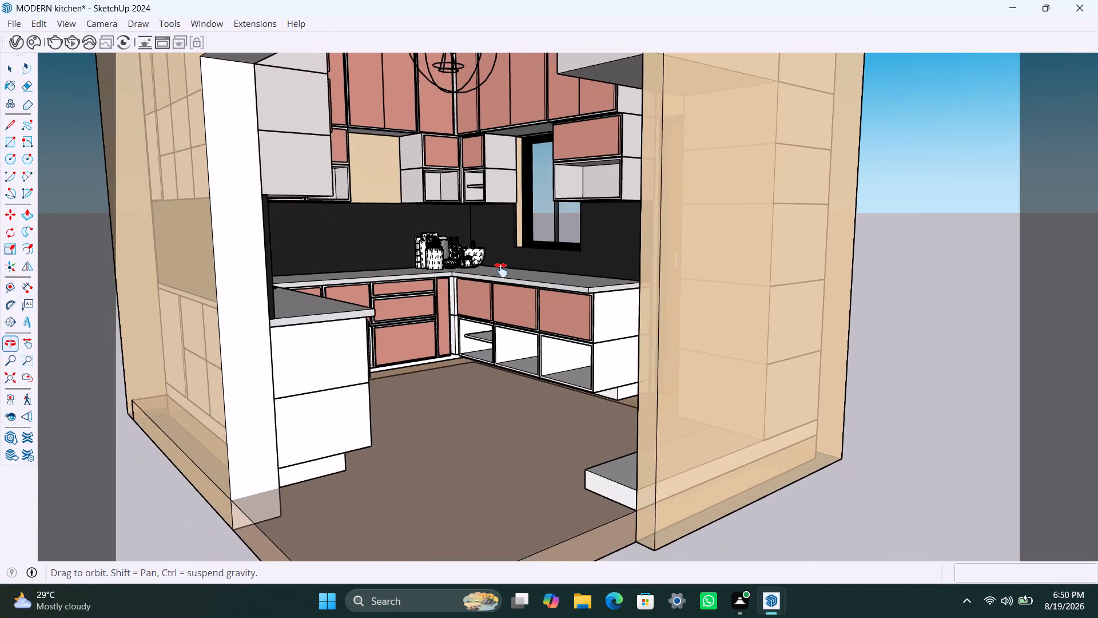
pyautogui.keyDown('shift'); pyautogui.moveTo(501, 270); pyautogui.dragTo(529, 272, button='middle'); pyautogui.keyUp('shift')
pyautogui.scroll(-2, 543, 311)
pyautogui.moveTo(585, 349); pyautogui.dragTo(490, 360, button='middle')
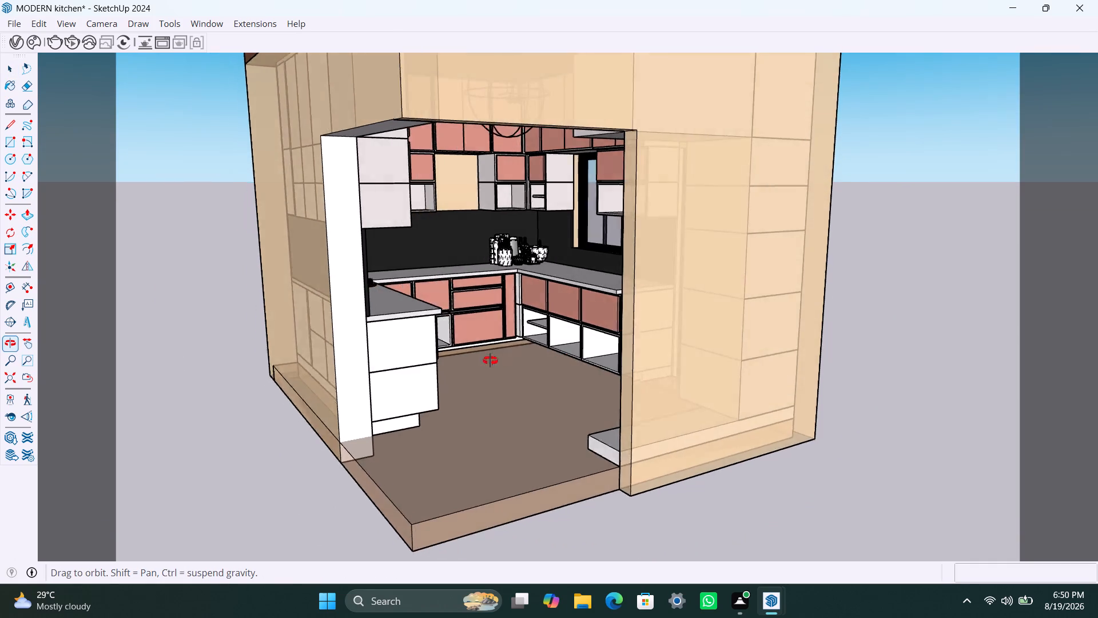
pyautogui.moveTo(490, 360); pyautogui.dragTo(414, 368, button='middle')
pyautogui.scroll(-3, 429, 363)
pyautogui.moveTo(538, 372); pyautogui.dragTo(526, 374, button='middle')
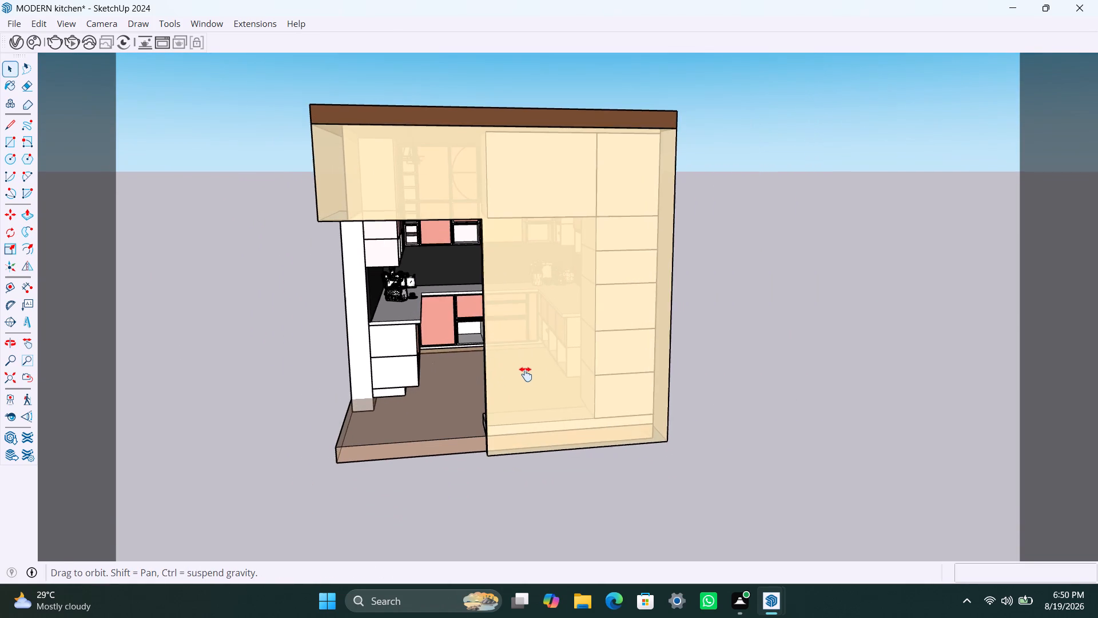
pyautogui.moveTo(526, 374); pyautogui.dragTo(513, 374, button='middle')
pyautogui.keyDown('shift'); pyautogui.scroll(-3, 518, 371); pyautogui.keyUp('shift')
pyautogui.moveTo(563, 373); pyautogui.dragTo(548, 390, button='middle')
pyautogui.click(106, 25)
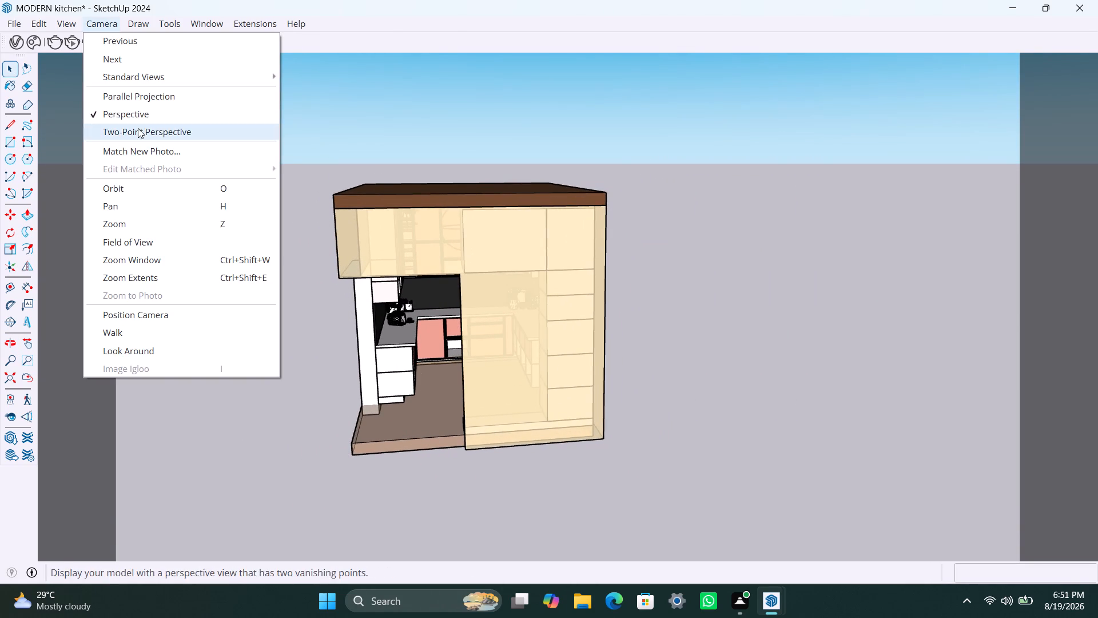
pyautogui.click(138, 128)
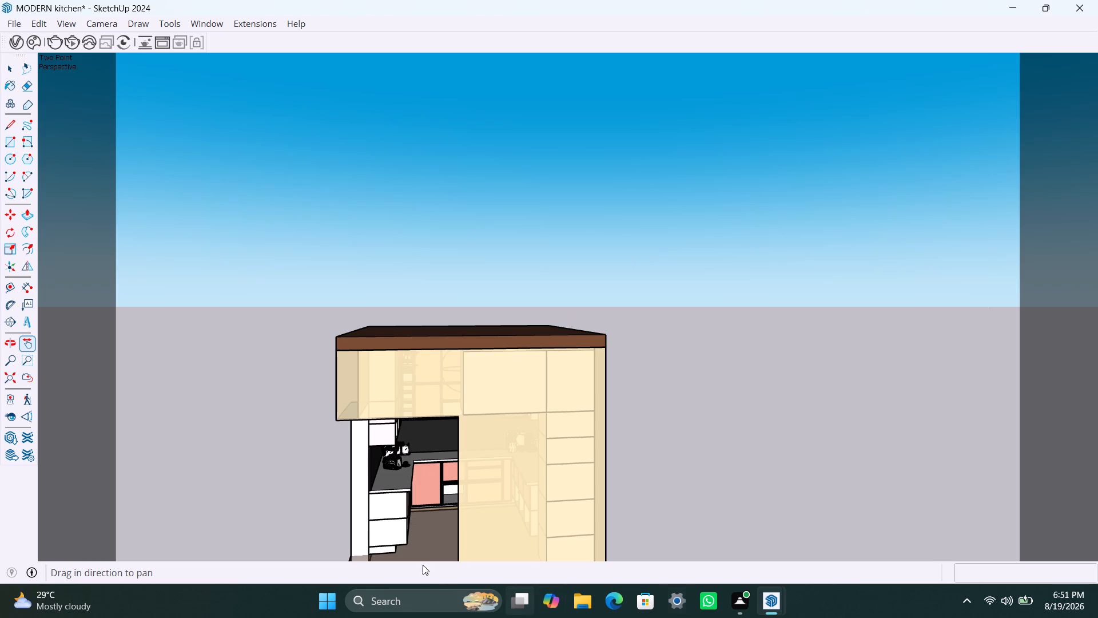
# Place the camera on the kitchen floor inside the open corner with Position Camera, looking toward the cabinets.
pyautogui.moveTo(451, 505); pyautogui.dragTo(472, 376, button='middle')
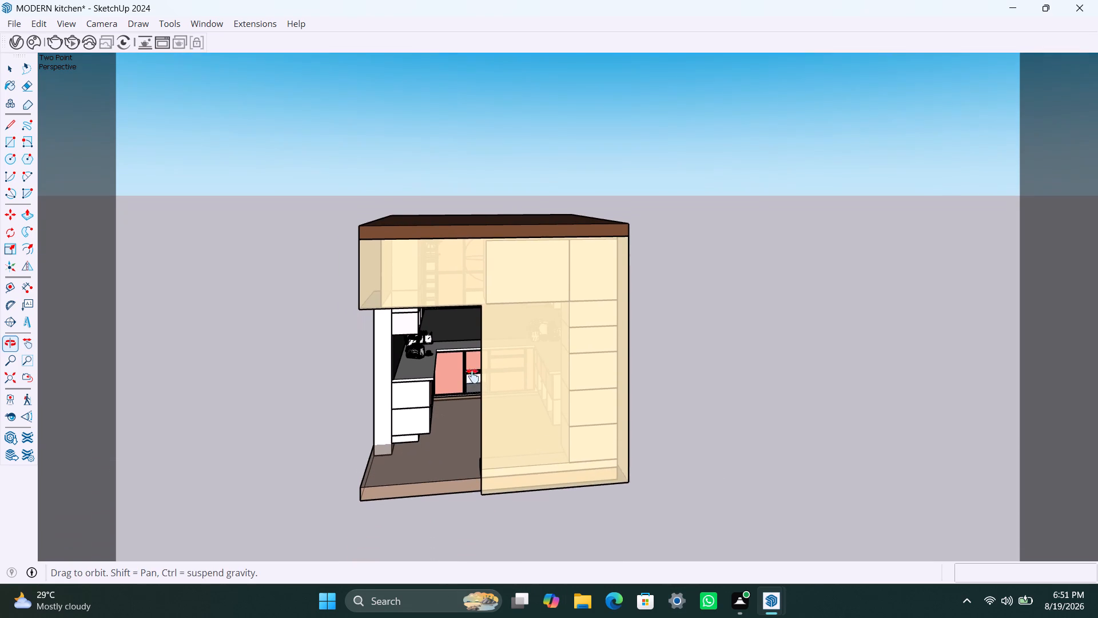
pyautogui.moveTo(472, 376); pyautogui.dragTo(472, 370, button='middle')
pyautogui.scroll(5, 470, 390)
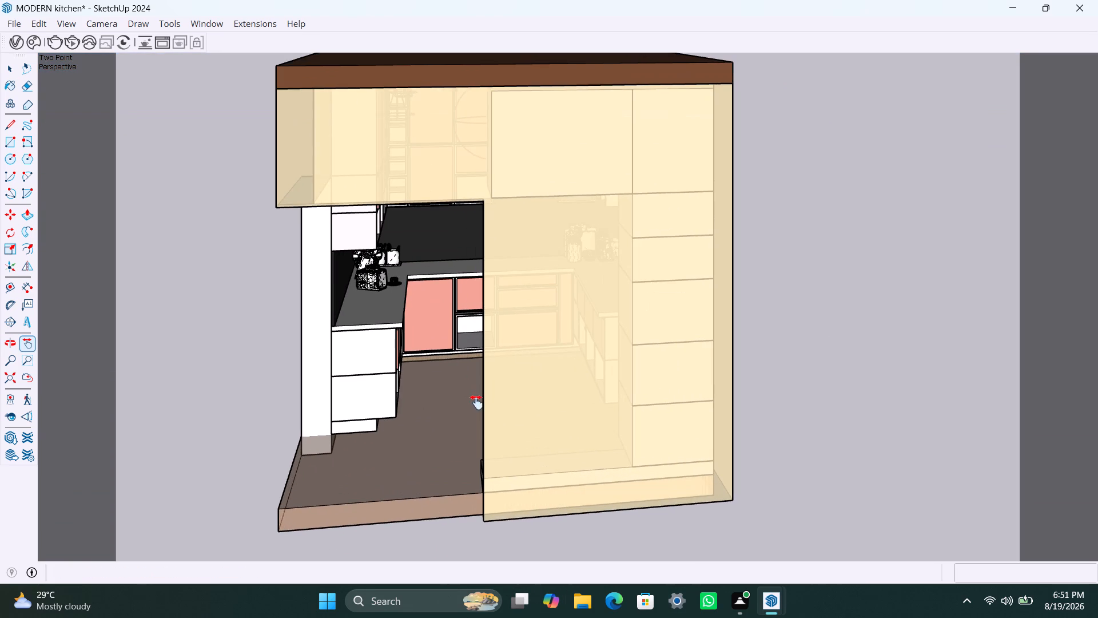
pyautogui.moveTo(477, 402); pyautogui.dragTo(535, 418, button='middle')
pyautogui.scroll(1, 524, 450)
pyautogui.moveTo(488, 457); pyautogui.dragTo(630, 469, button='middle')
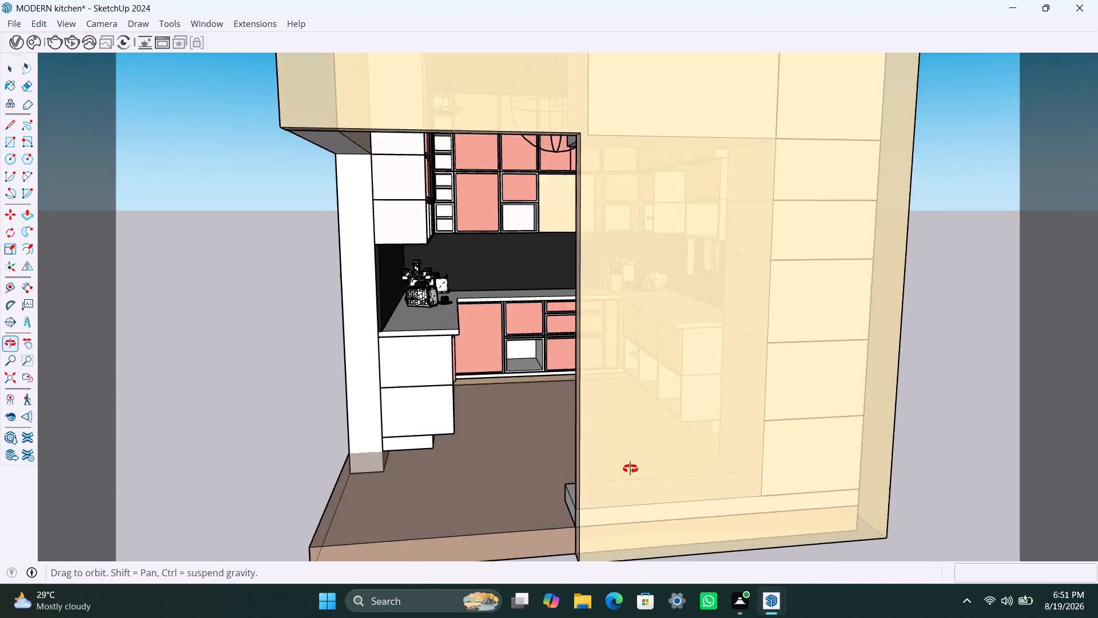
pyautogui.moveTo(630, 469); pyautogui.dragTo(645, 430, button='middle')
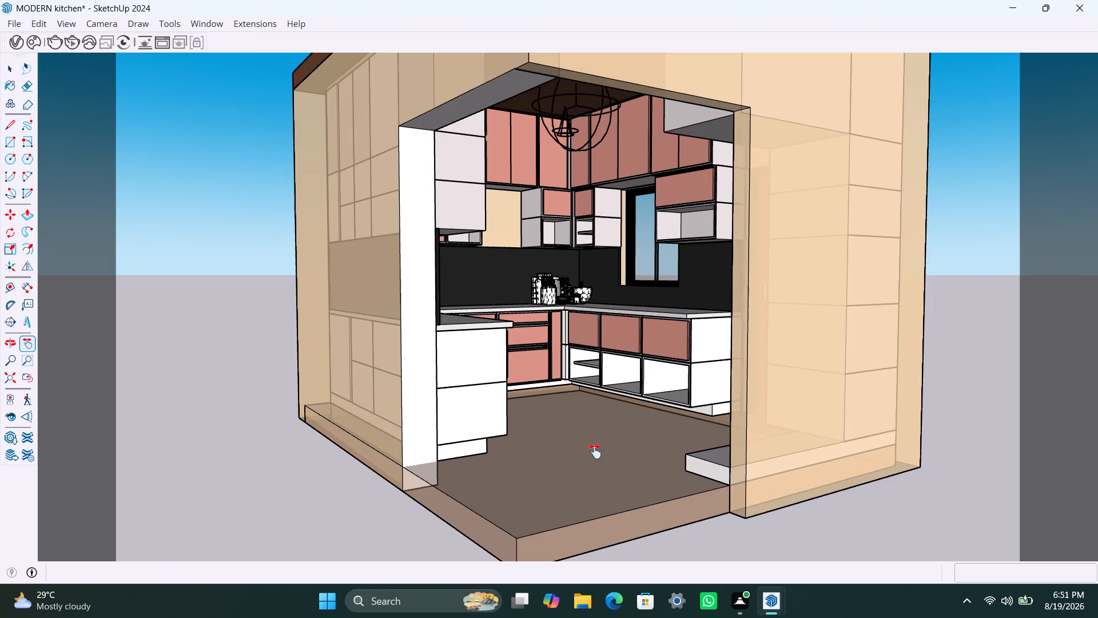
pyautogui.scroll(1, 594, 451)
pyautogui.moveTo(586, 454); pyautogui.dragTo(566, 484, button='middle')
pyautogui.scroll(2, 566, 480)
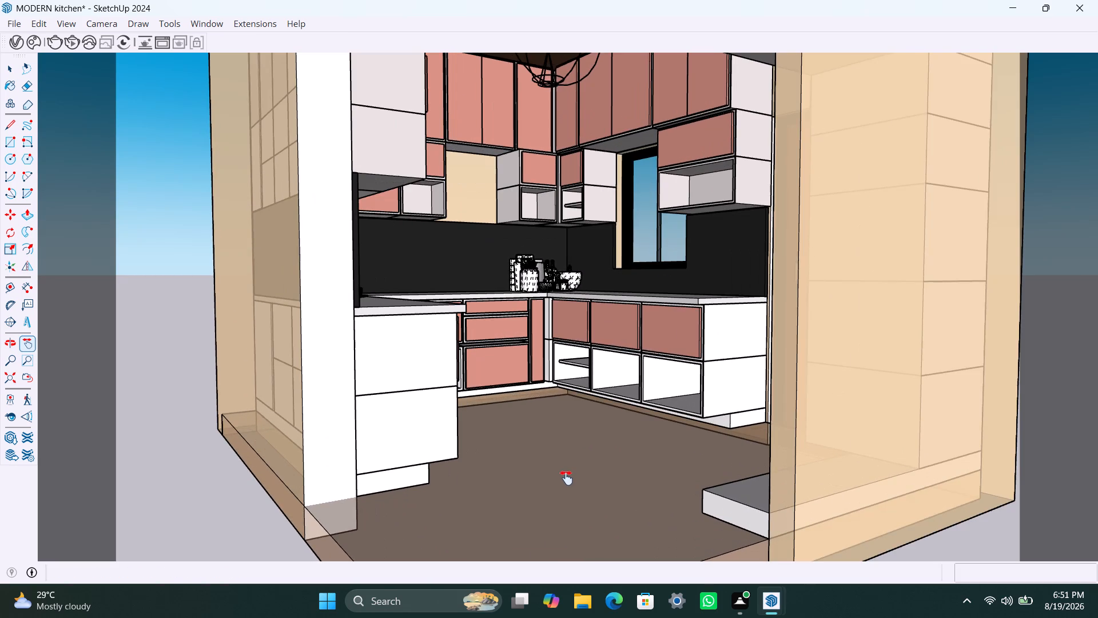
pyautogui.keyDown('shift'); pyautogui.moveTo(566, 478); pyautogui.dragTo(559, 521, button='middle'); pyautogui.keyUp('shift')
pyautogui.scroll(-1, 554, 502)
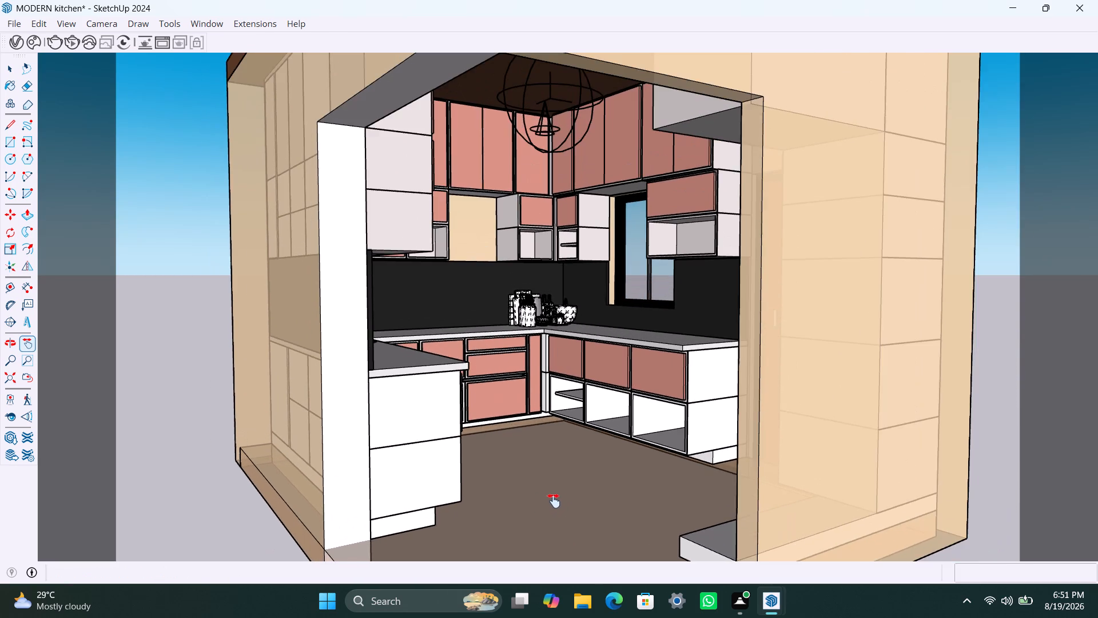
pyautogui.keyDown('shift'); pyautogui.moveTo(552, 497); pyautogui.dragTo(547, 513, button='middle'); pyautogui.keyUp('shift')
pyautogui.scroll(1, 548, 513)
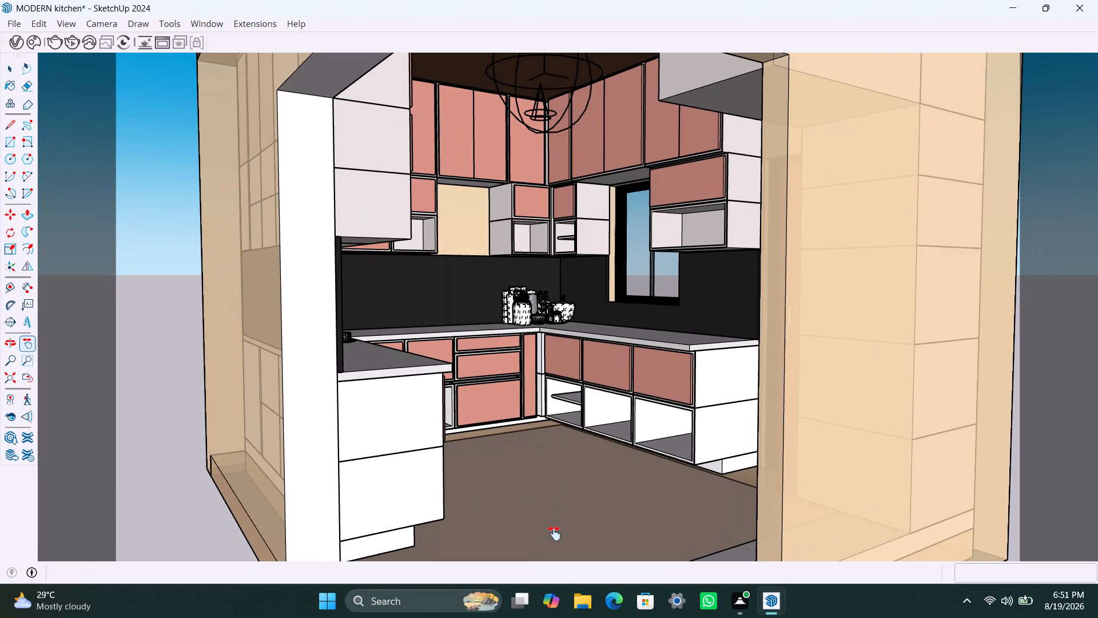
pyautogui.keyDown('shift'); pyautogui.middleClick(554, 533); pyautogui.keyUp('shift')
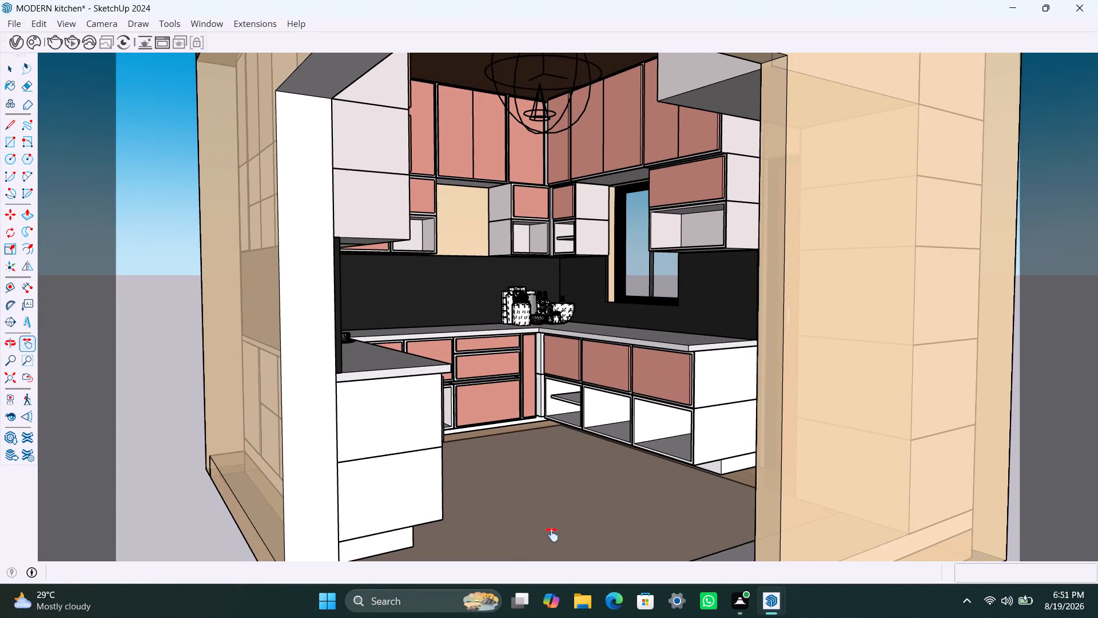
pyautogui.click(11, 402)
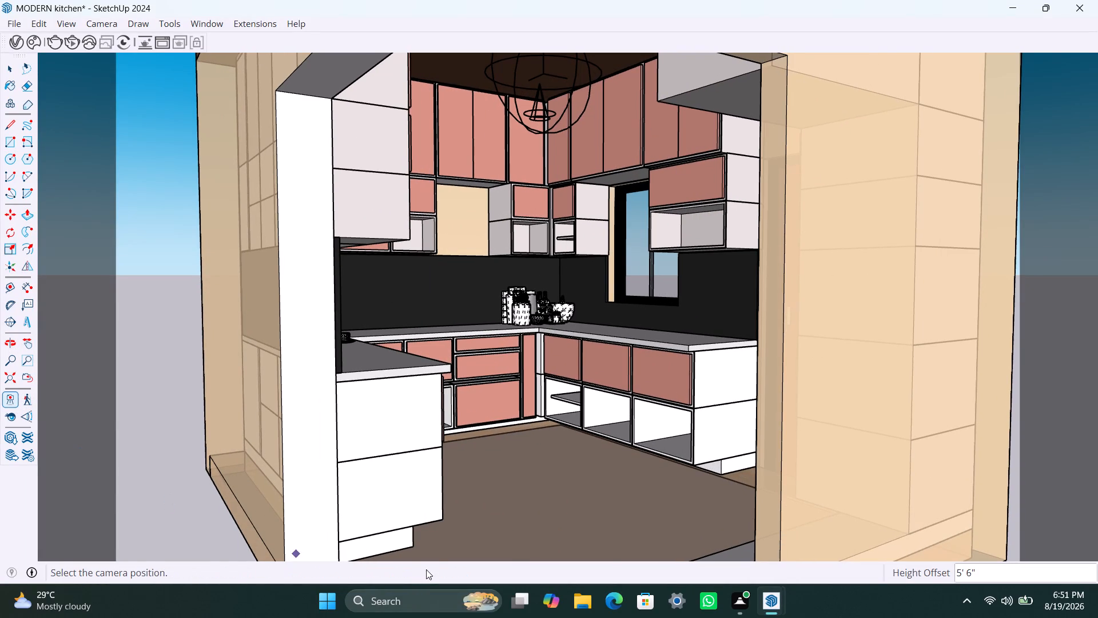
pyautogui.click(432, 558)
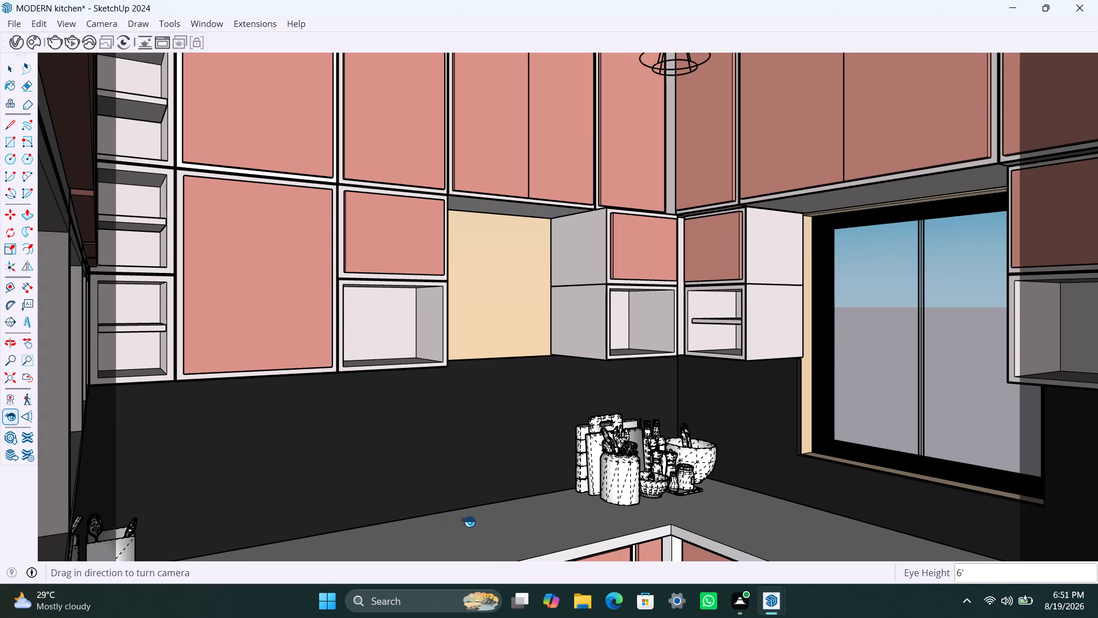
# Turn the camera to face the back cabinet wall head-on, and pull back until both side cabinet runs show.
pyautogui.moveTo(538, 521); pyautogui.dragTo(486, 519, button='middle')
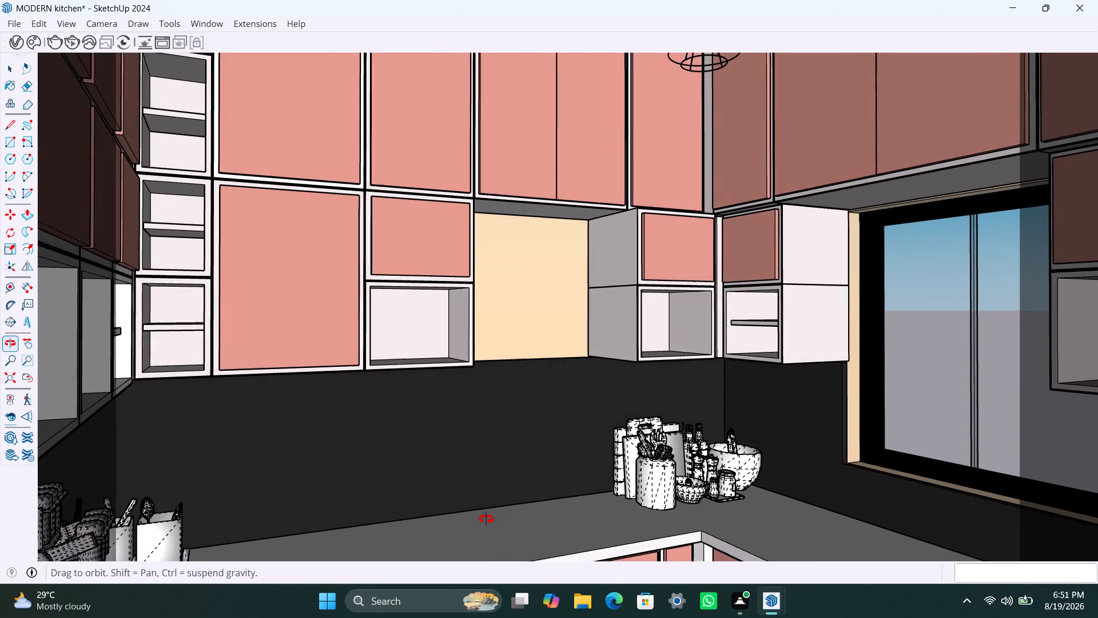
pyautogui.moveTo(486, 519); pyautogui.dragTo(399, 517, button='middle')
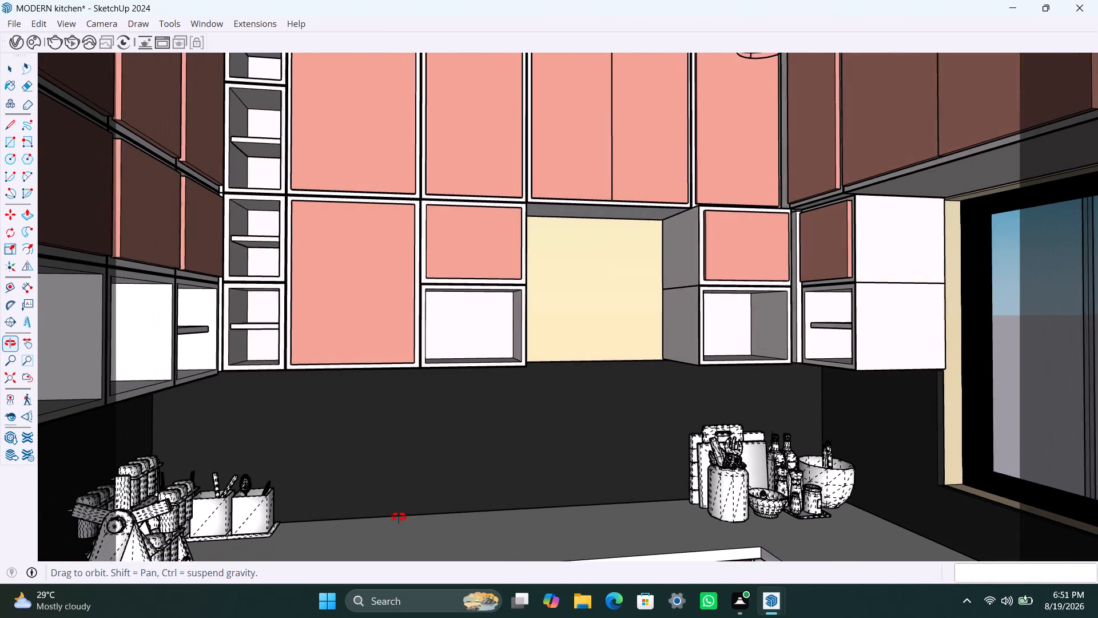
pyautogui.moveTo(399, 517); pyautogui.dragTo(357, 517, button='middle')
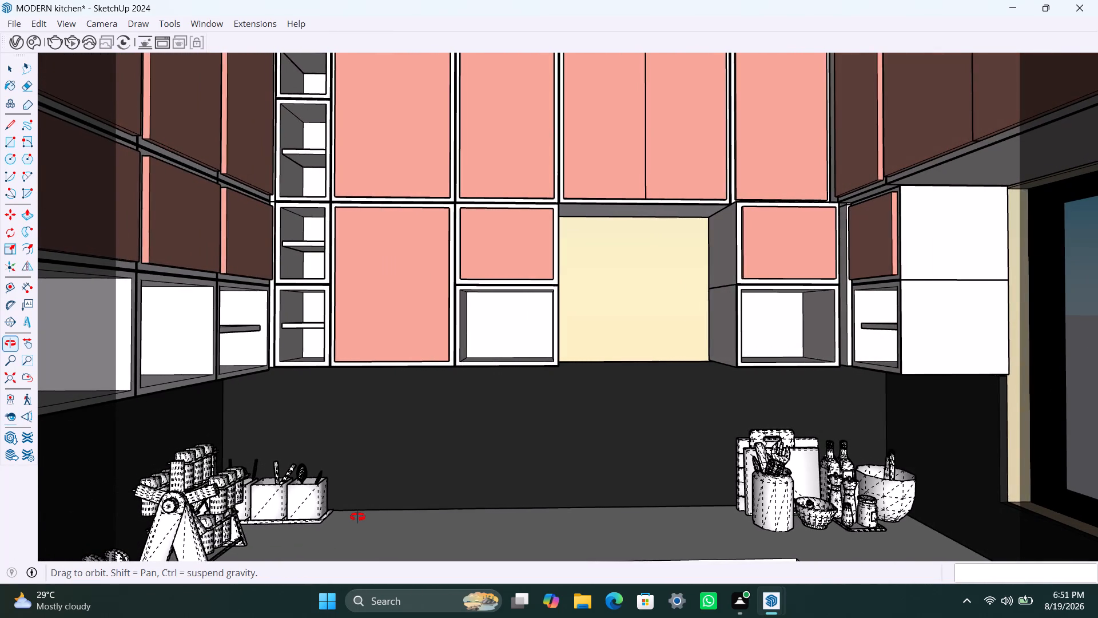
pyautogui.moveTo(357, 517); pyautogui.dragTo(342, 517, button='middle')
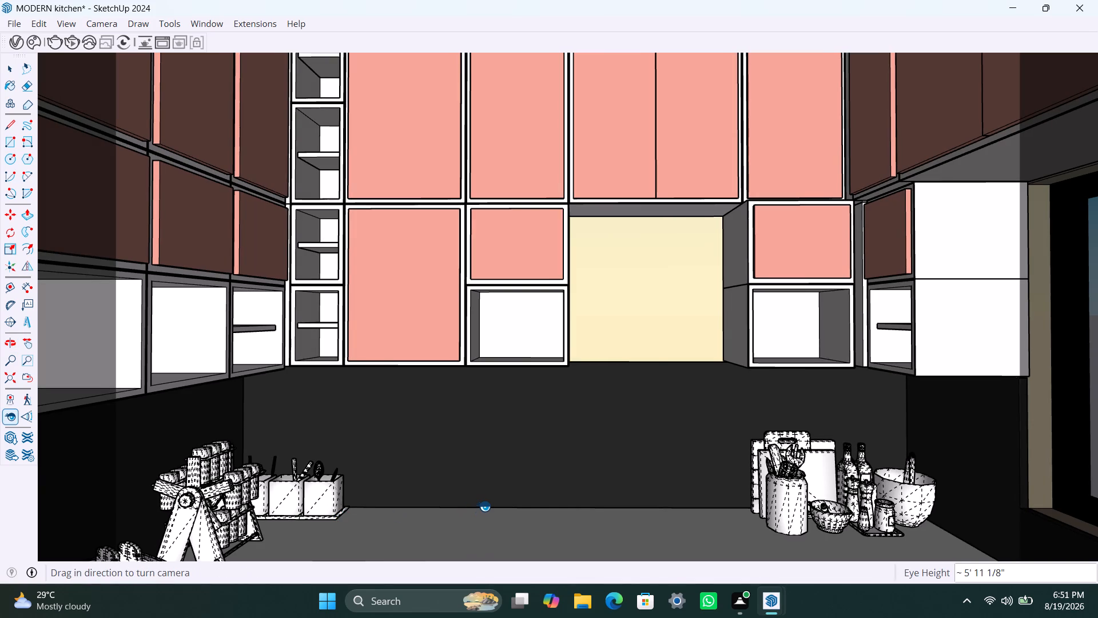
pyautogui.middleClick(479, 504)
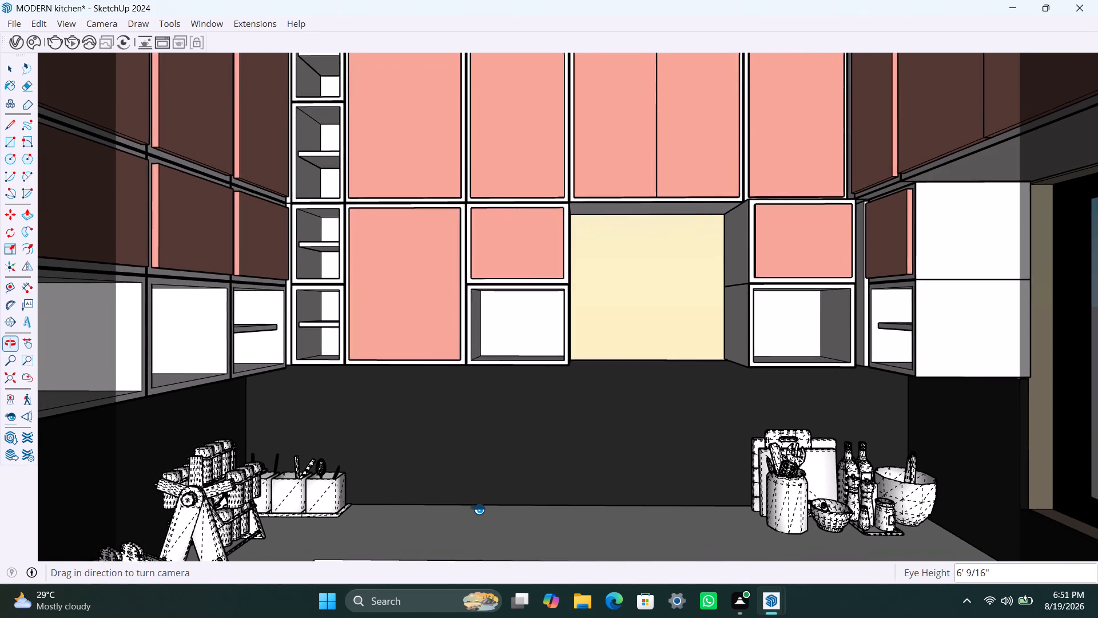
pyautogui.scroll(-2, 480, 500)
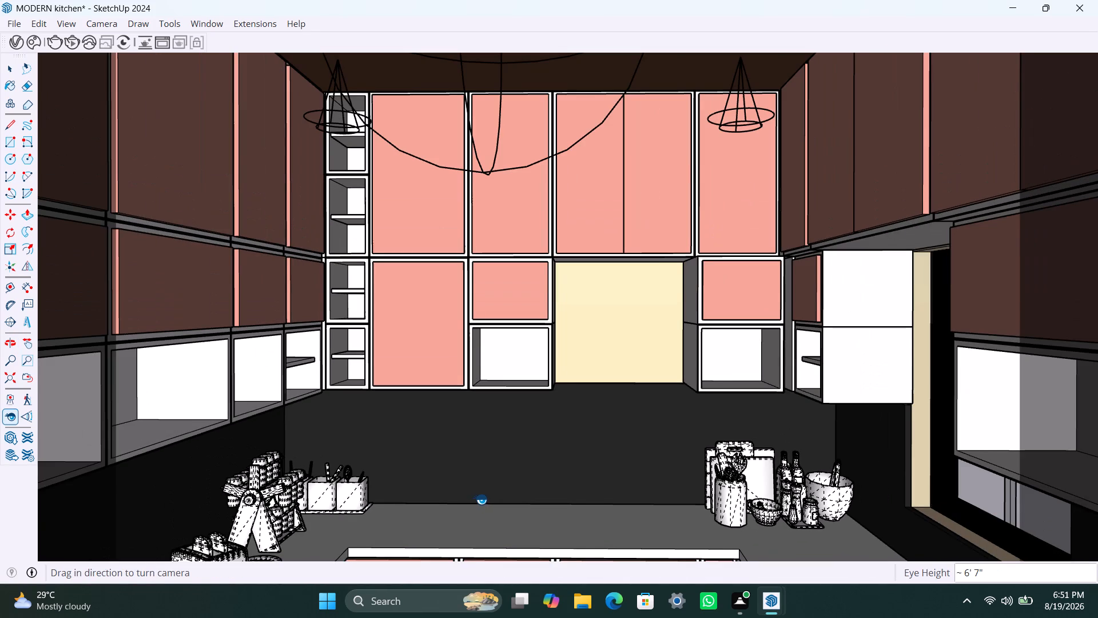
pyautogui.scroll(-1, 480, 499)
pyautogui.scroll(1, 487, 494)
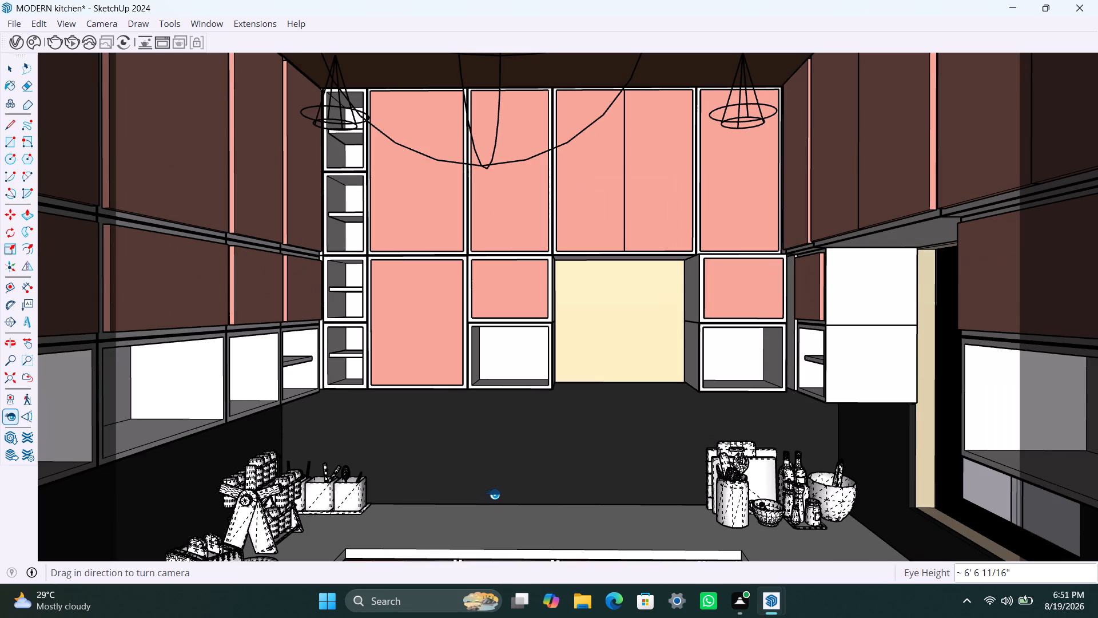
# Lower the view to include the worktops and base cabinets, keeping the camera inside the kitchen in front of the pale see-through surface.
pyautogui.moveTo(493, 494); pyautogui.dragTo(492, 444, button='middle')
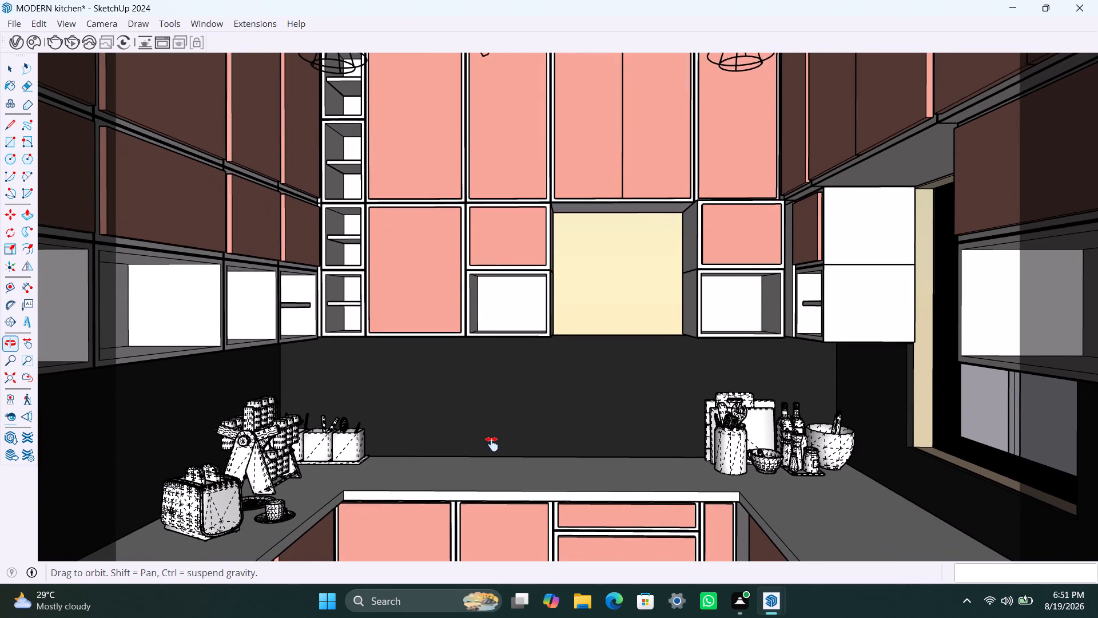
pyautogui.moveTo(492, 444); pyautogui.dragTo(486, 403, button='middle')
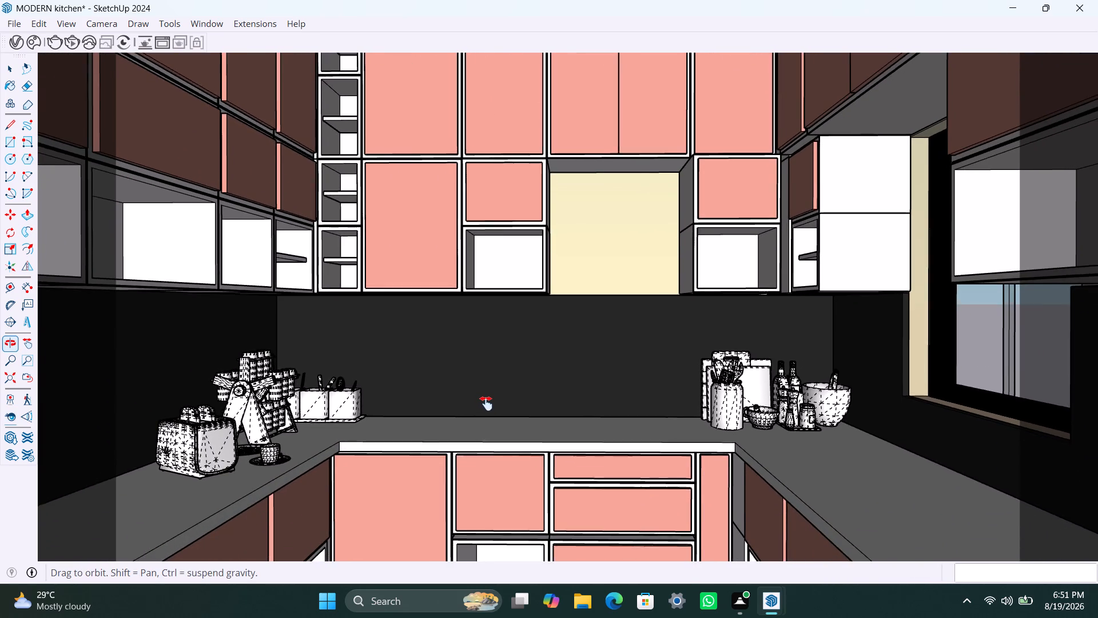
pyautogui.moveTo(486, 403); pyautogui.dragTo(480, 373, button='middle')
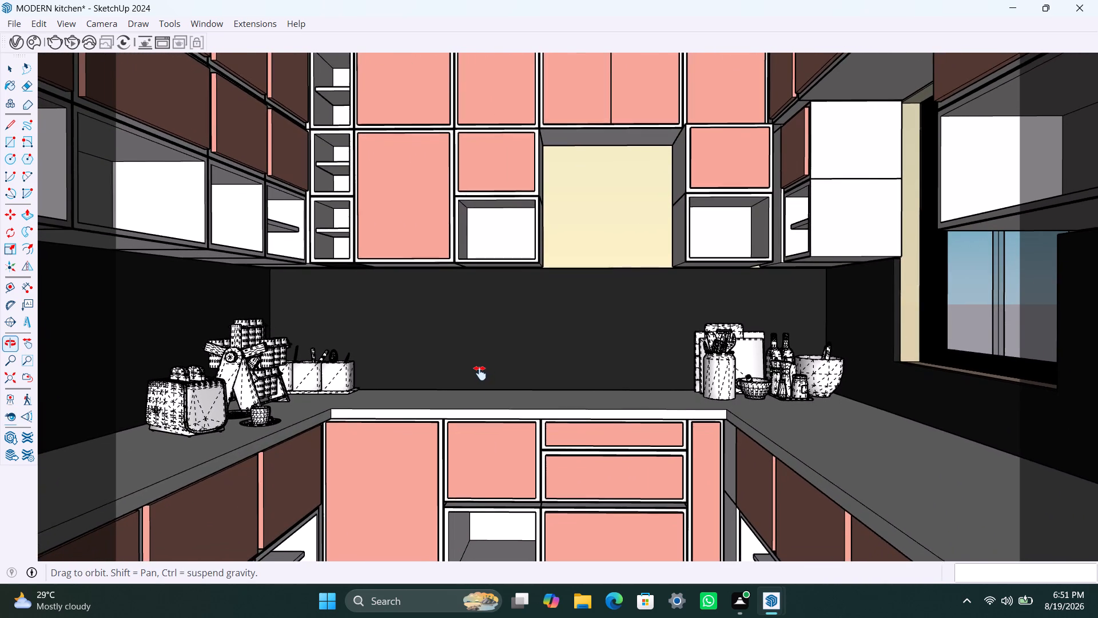
pyautogui.moveTo(480, 373); pyautogui.dragTo(483, 377, button='middle')
pyautogui.scroll(-1, 483, 378)
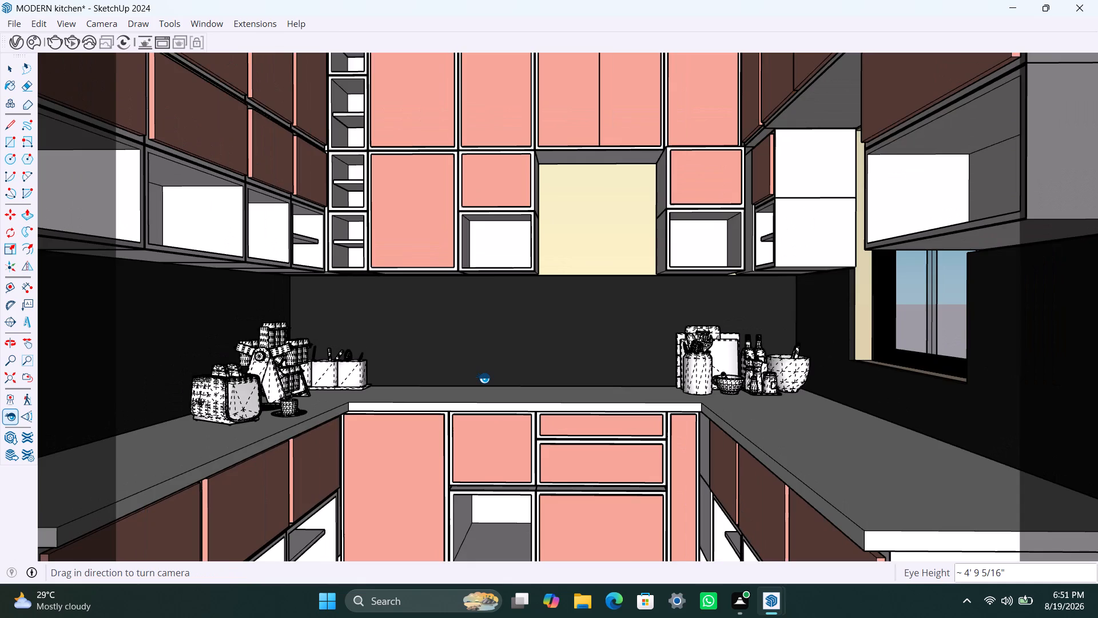
pyautogui.scroll(-1, 483, 378)
pyautogui.scroll(5, 483, 378)
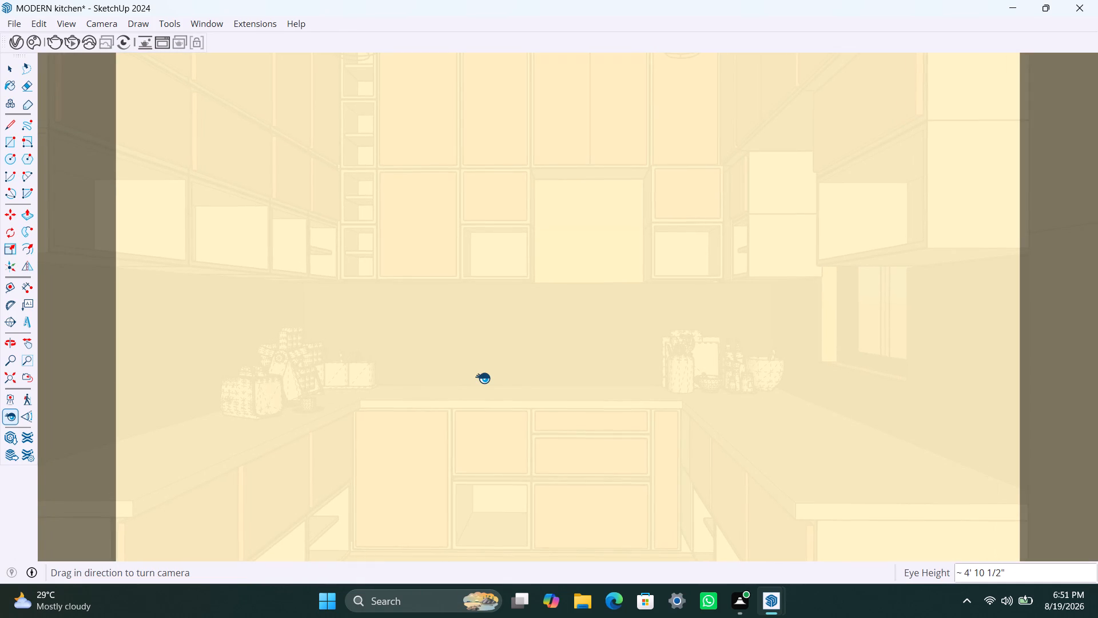
pyautogui.scroll(5, 483, 378)
pyautogui.scroll(20, 483, 379)
pyautogui.scroll(3, 483, 381)
pyautogui.scroll(-3, 485, 382)
pyautogui.scroll(17, 486, 383)
pyautogui.scroll(19, 486, 383)
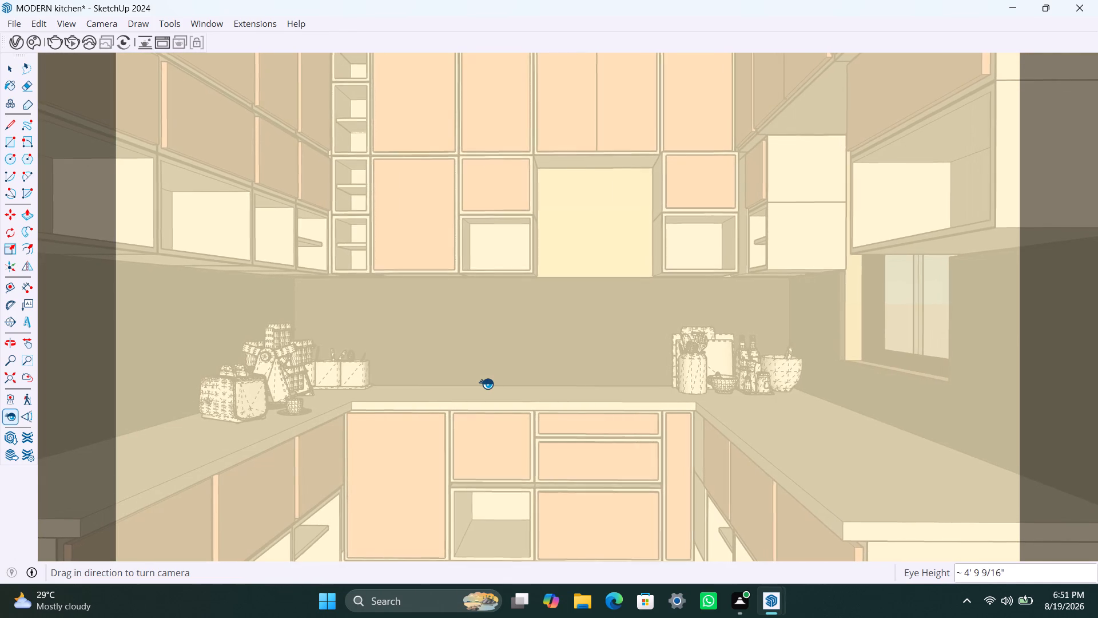
pyautogui.scroll(14, 486, 383)
pyautogui.scroll(15, 486, 383)
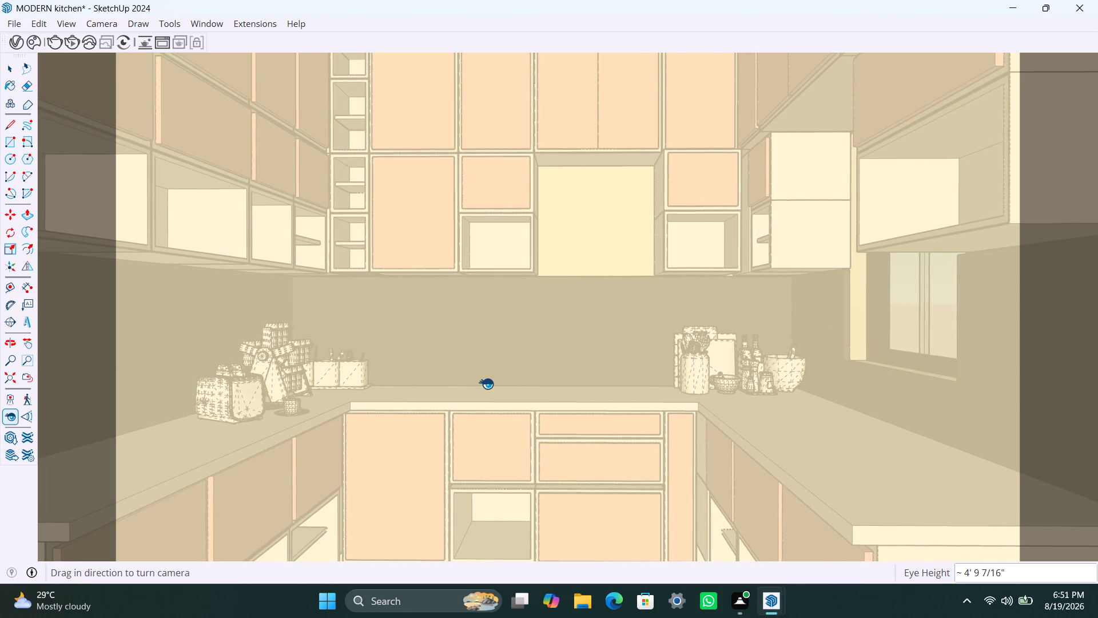
pyautogui.scroll(18, 486, 383)
pyautogui.scroll(-3, 486, 383)
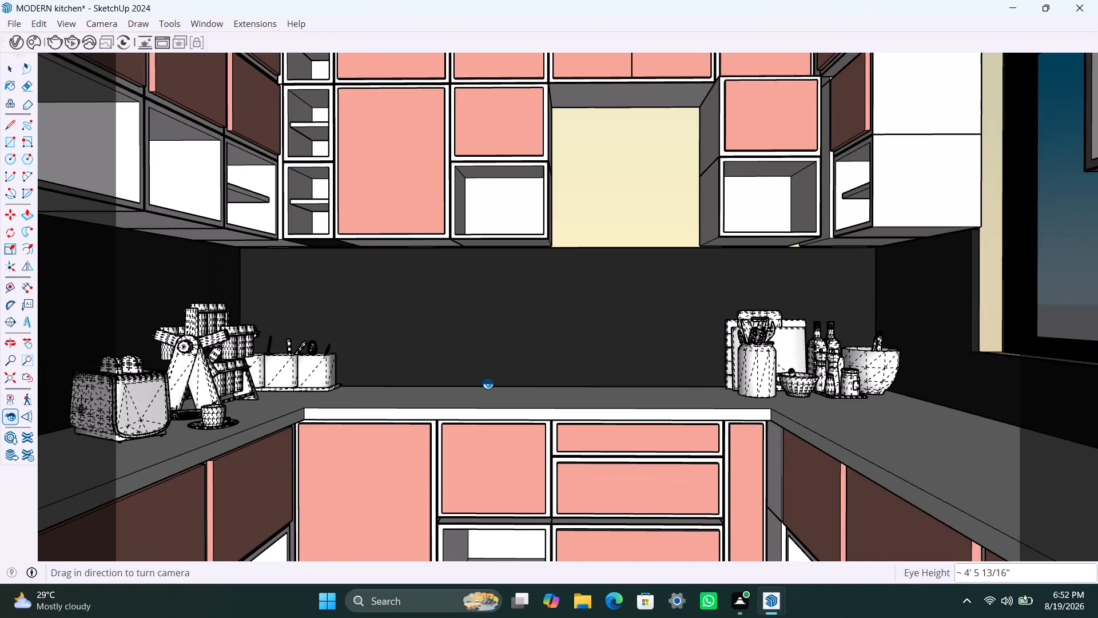
pyautogui.scroll(-2, 486, 383)
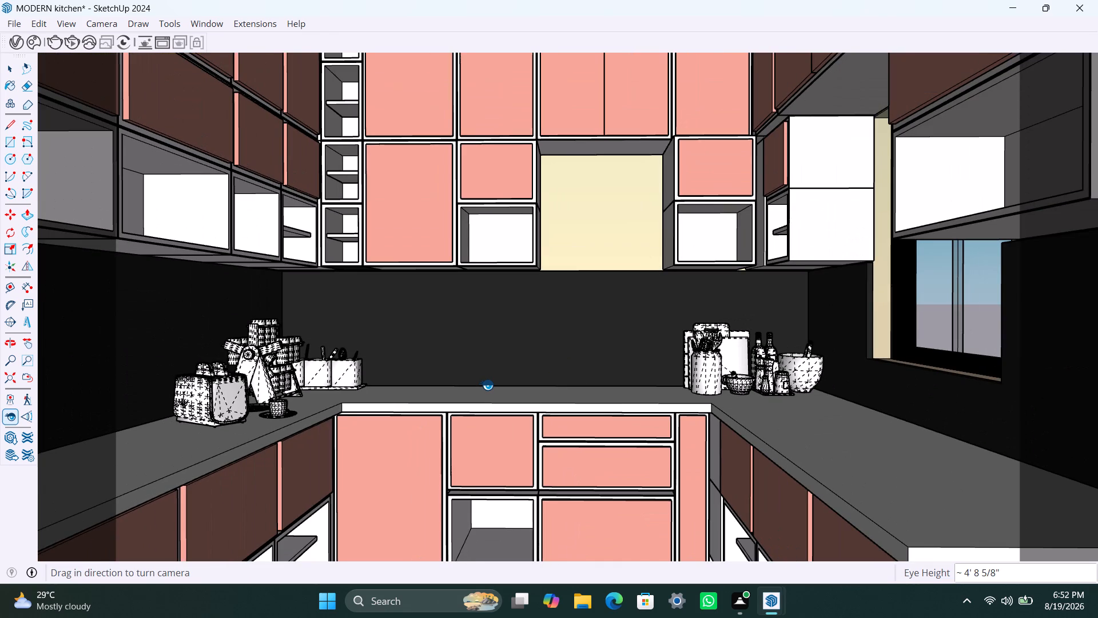
# Recentre the view on the back wall so the upper cabinets, worktop and base cabinets are balanced between the side runs.
pyautogui.moveTo(484, 385); pyautogui.dragTo(481, 379, button='middle')
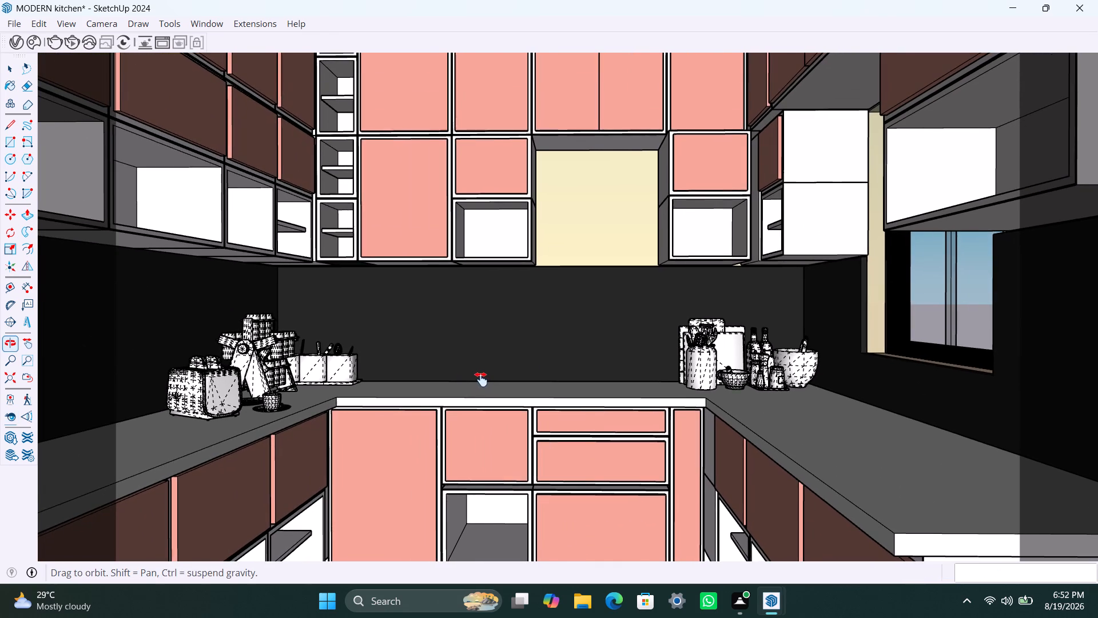
pyautogui.moveTo(481, 379); pyautogui.dragTo(503, 378, button='middle')
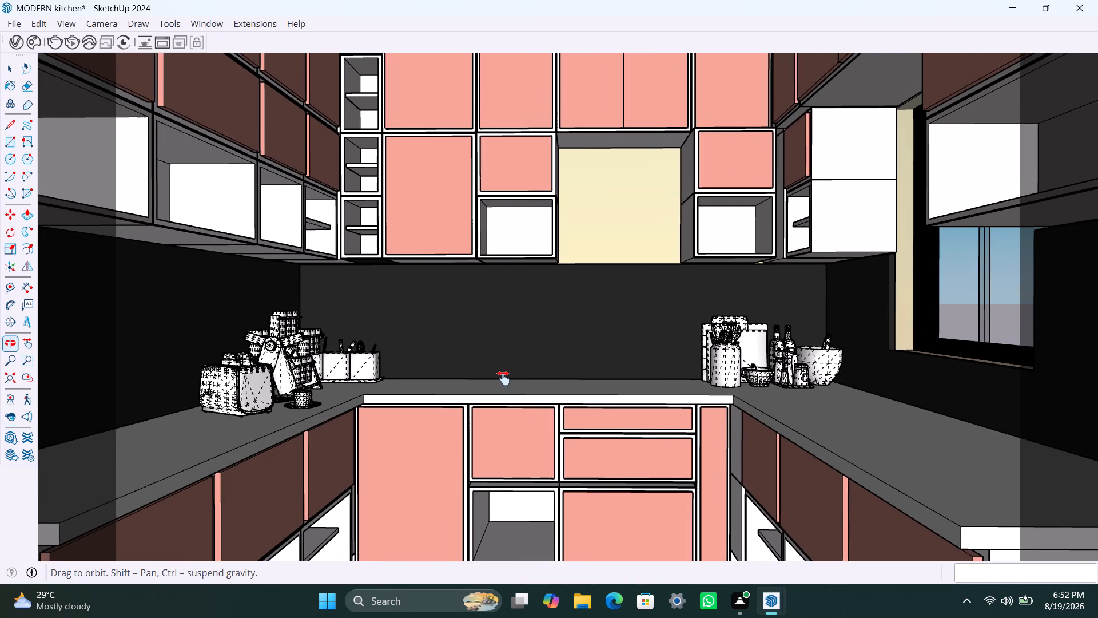
pyautogui.moveTo(503, 378); pyautogui.dragTo(506, 382, button='middle')
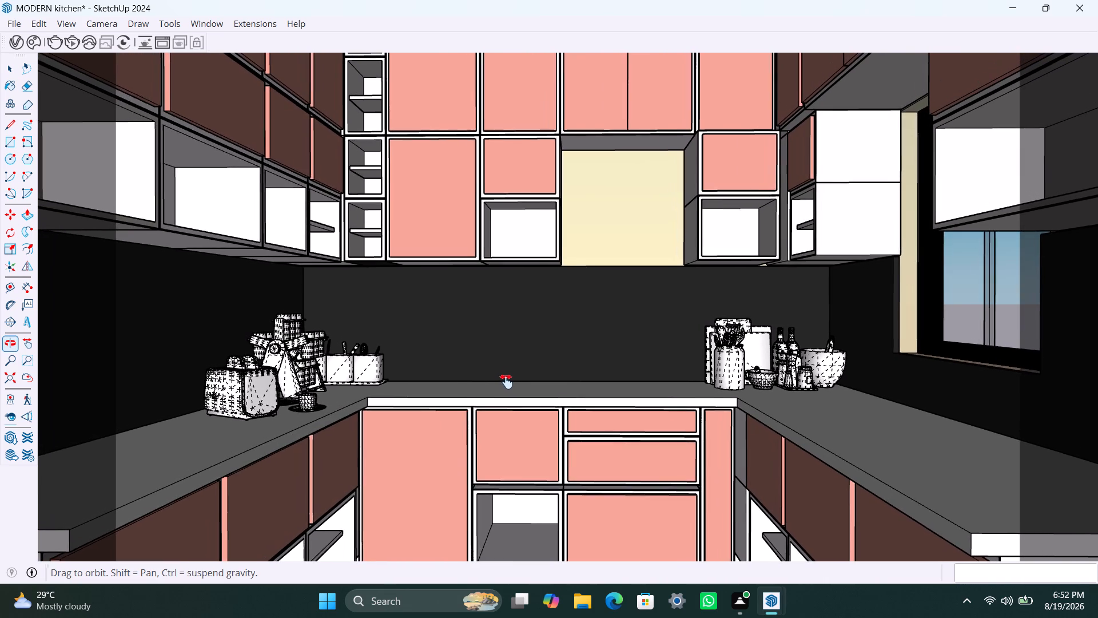
pyautogui.moveTo(506, 382); pyautogui.dragTo(506, 393, button='middle')
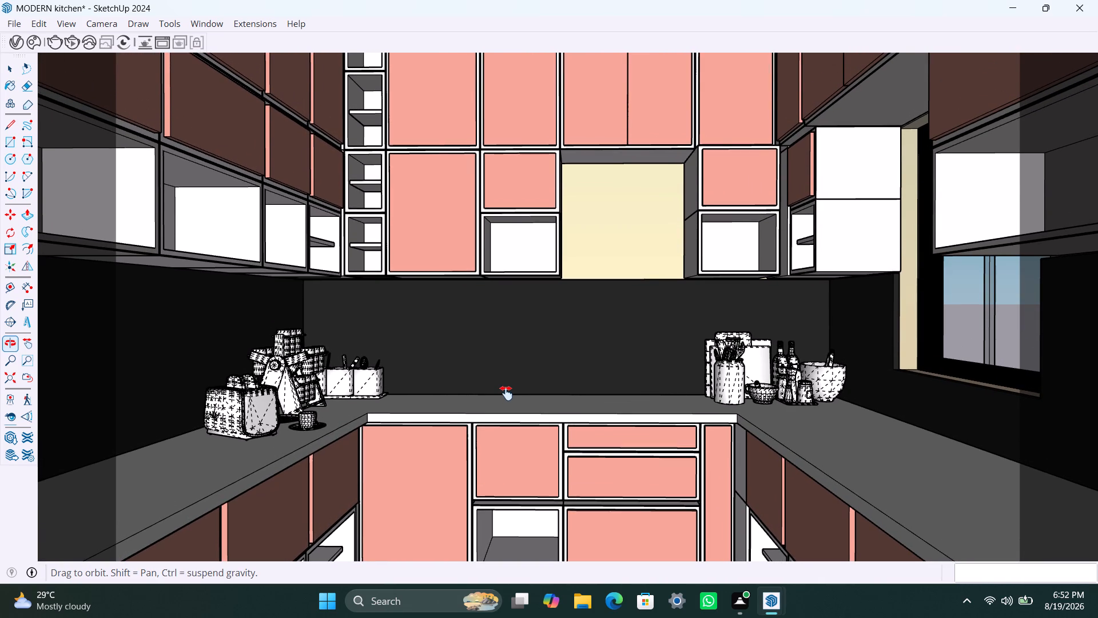
pyautogui.moveTo(506, 393); pyautogui.dragTo(511, 423, button='middle')
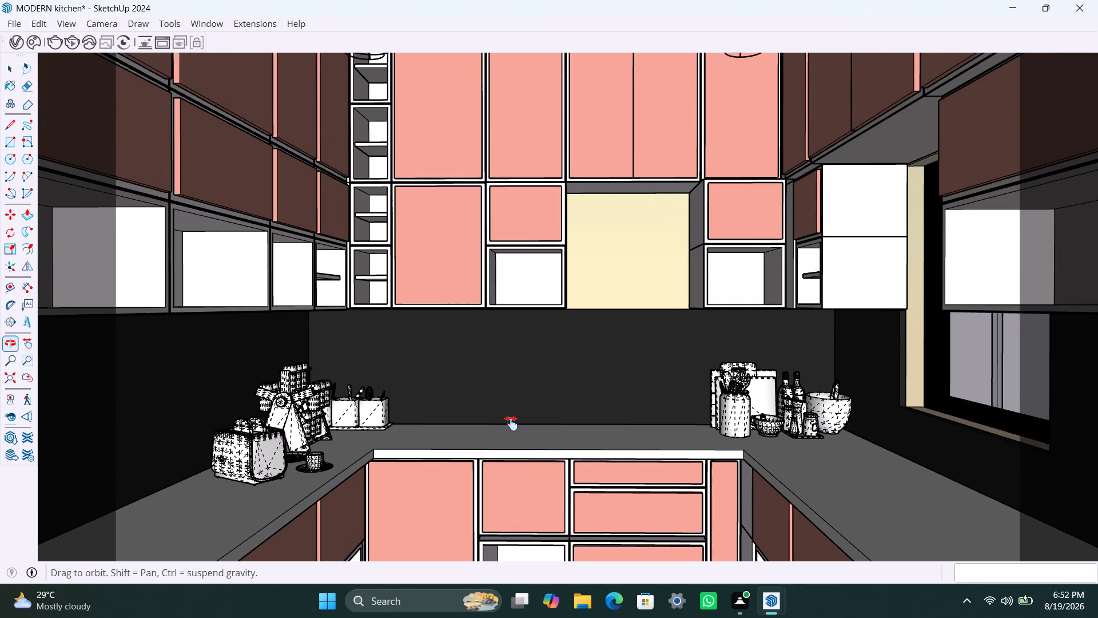
pyautogui.moveTo(511, 423); pyautogui.dragTo(507, 407, button='middle')
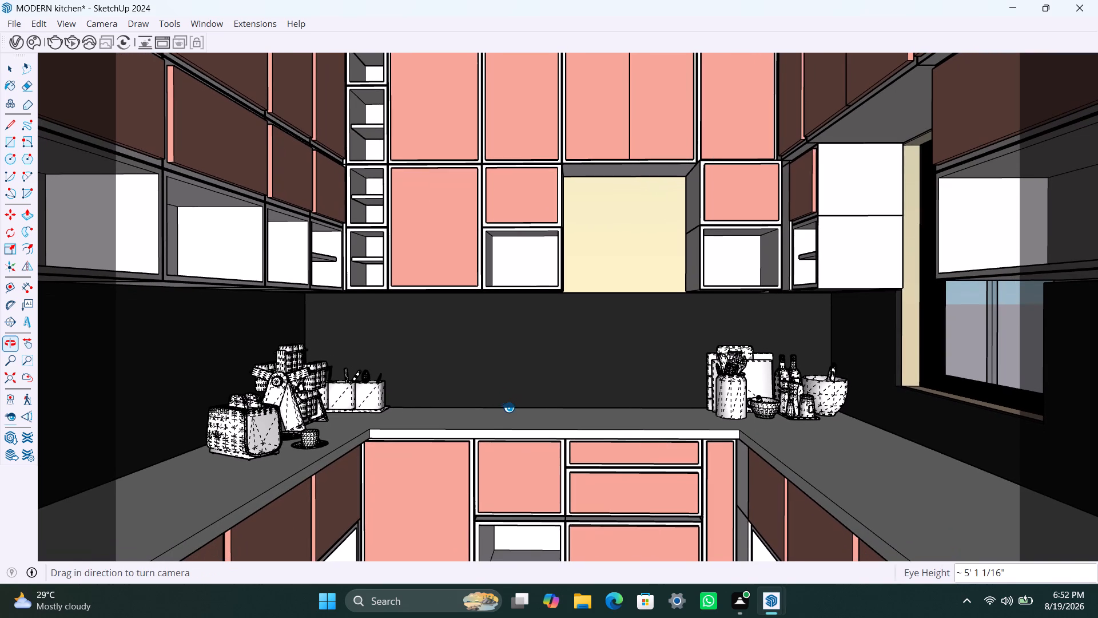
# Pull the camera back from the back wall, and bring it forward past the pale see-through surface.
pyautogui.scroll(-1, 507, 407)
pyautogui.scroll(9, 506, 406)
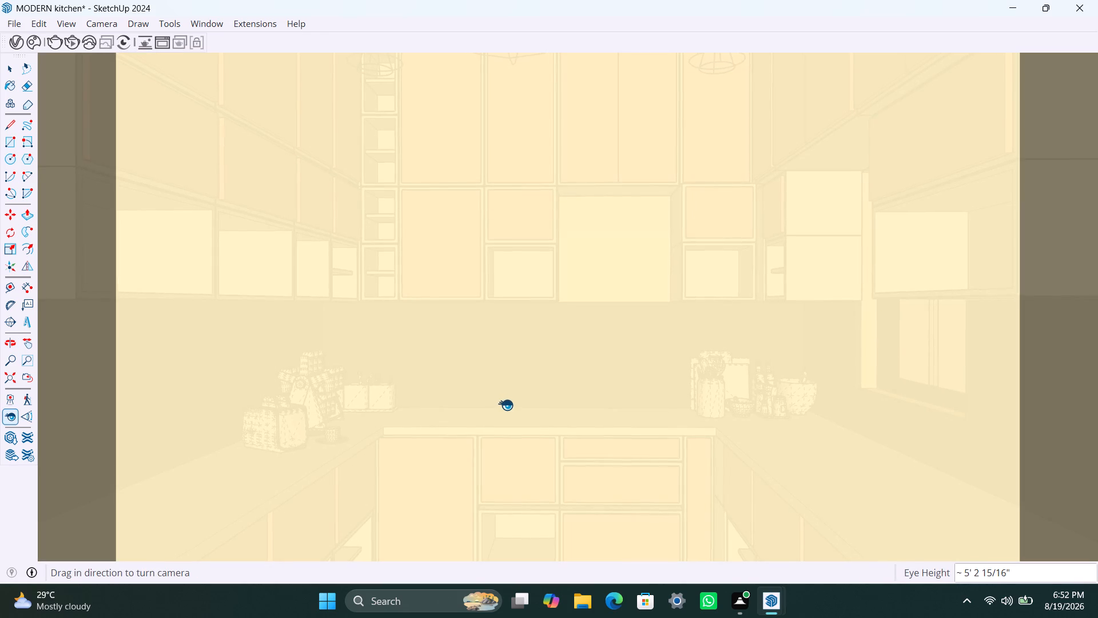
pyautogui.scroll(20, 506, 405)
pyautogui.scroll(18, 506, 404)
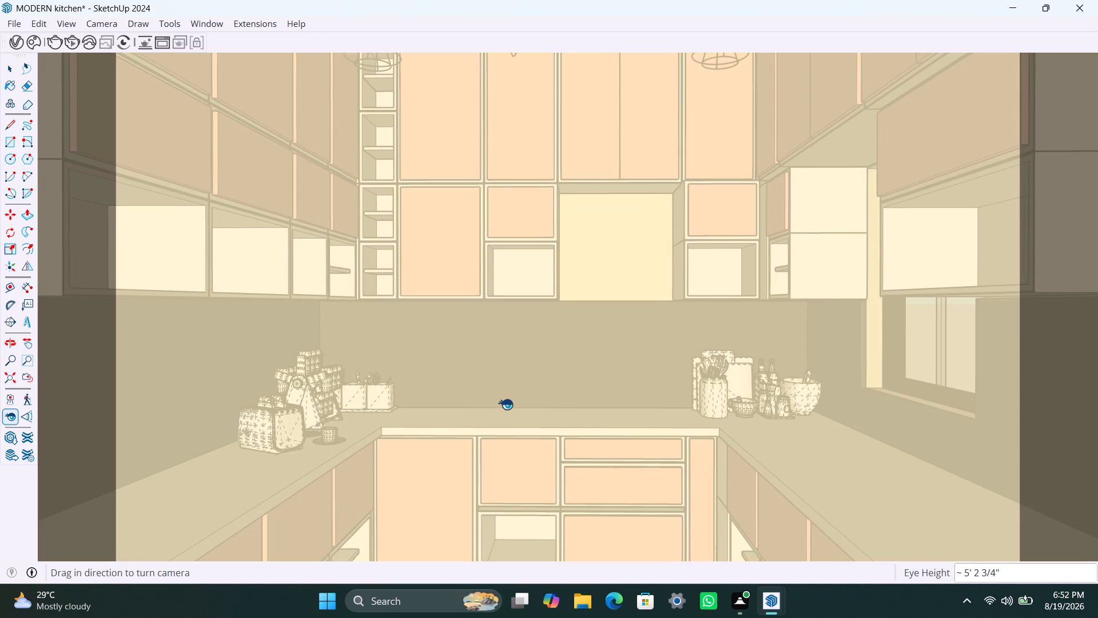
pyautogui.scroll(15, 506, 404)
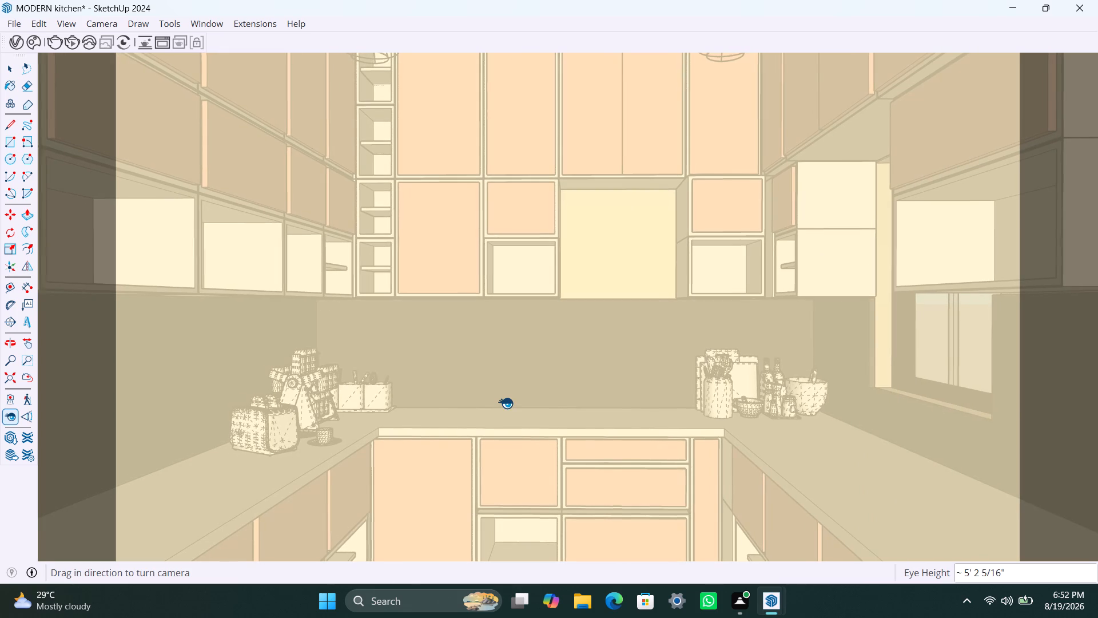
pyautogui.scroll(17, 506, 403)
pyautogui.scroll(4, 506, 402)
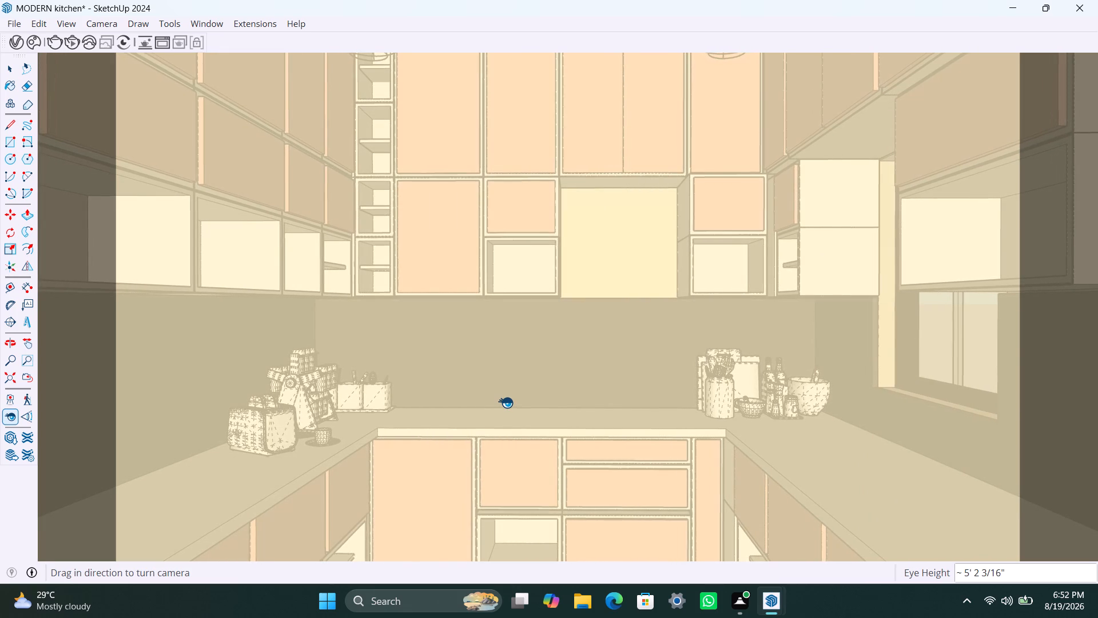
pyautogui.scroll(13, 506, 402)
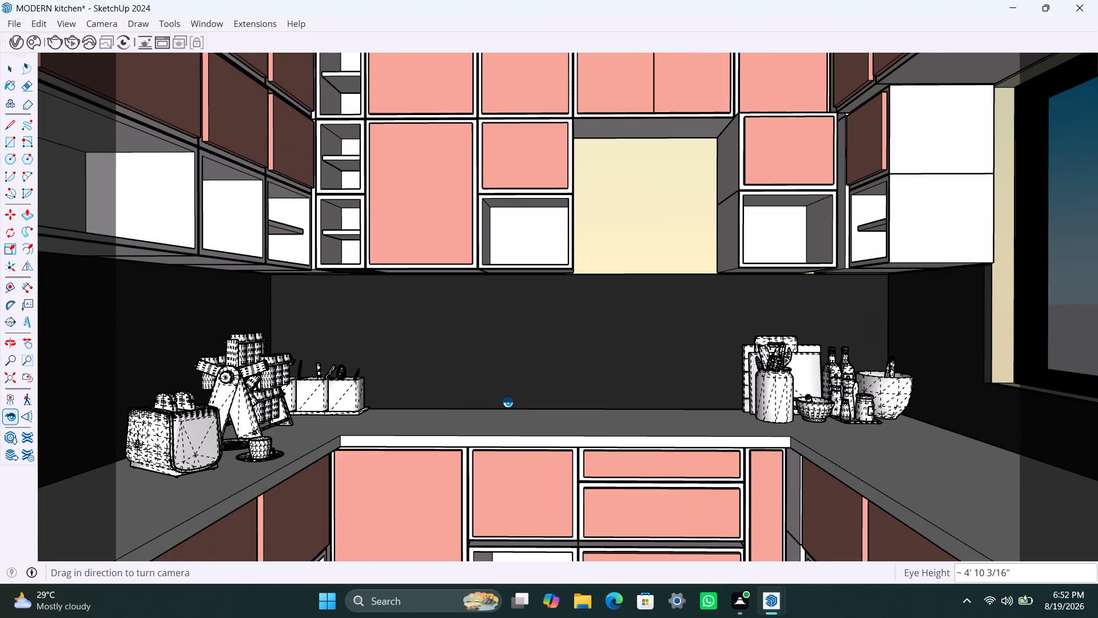
# Set the camera as far back as possible in front of the pale surface, keeping both side cabinet runs in frame.
pyautogui.scroll(-3, 507, 404)
pyautogui.scroll(9, 507, 404)
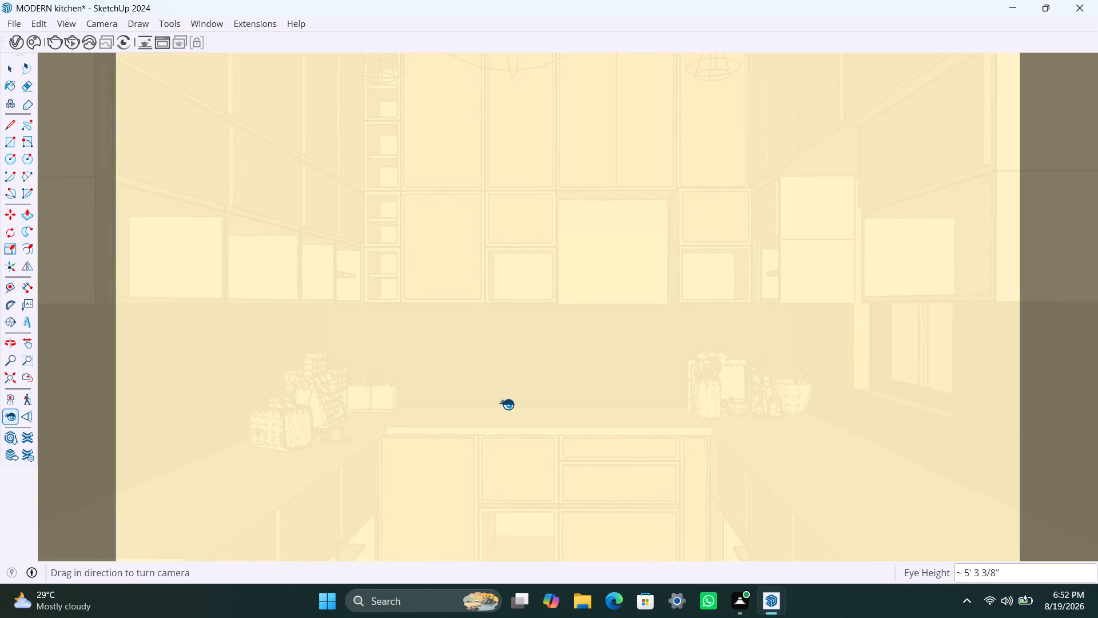
pyautogui.scroll(20, 507, 404)
pyautogui.scroll(12, 507, 404)
pyautogui.scroll(-2, 507, 404)
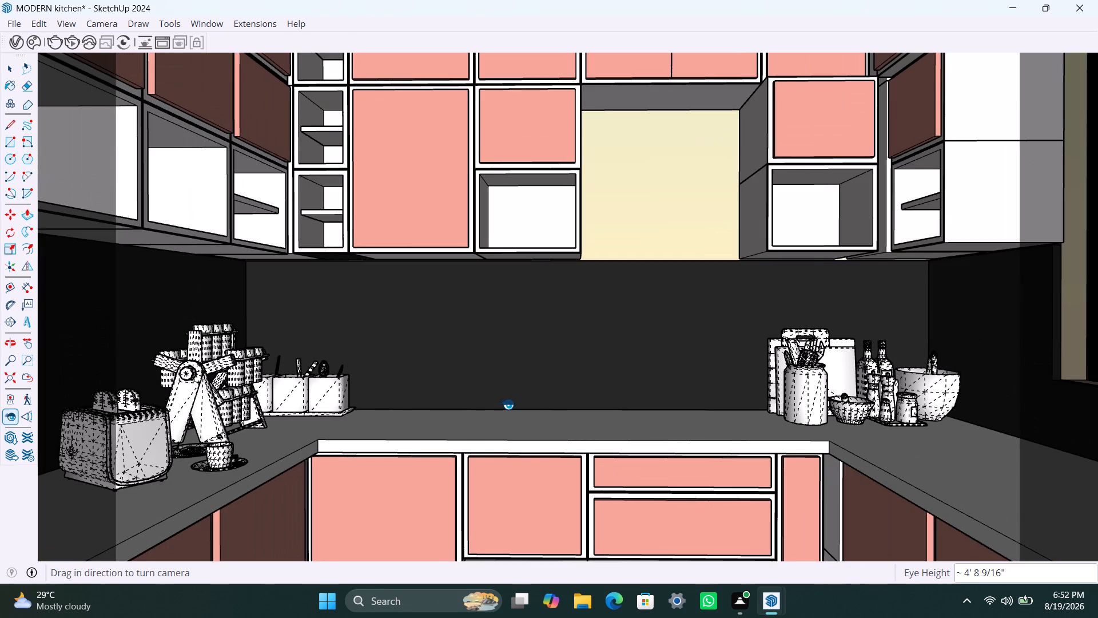
pyautogui.scroll(-3, 507, 404)
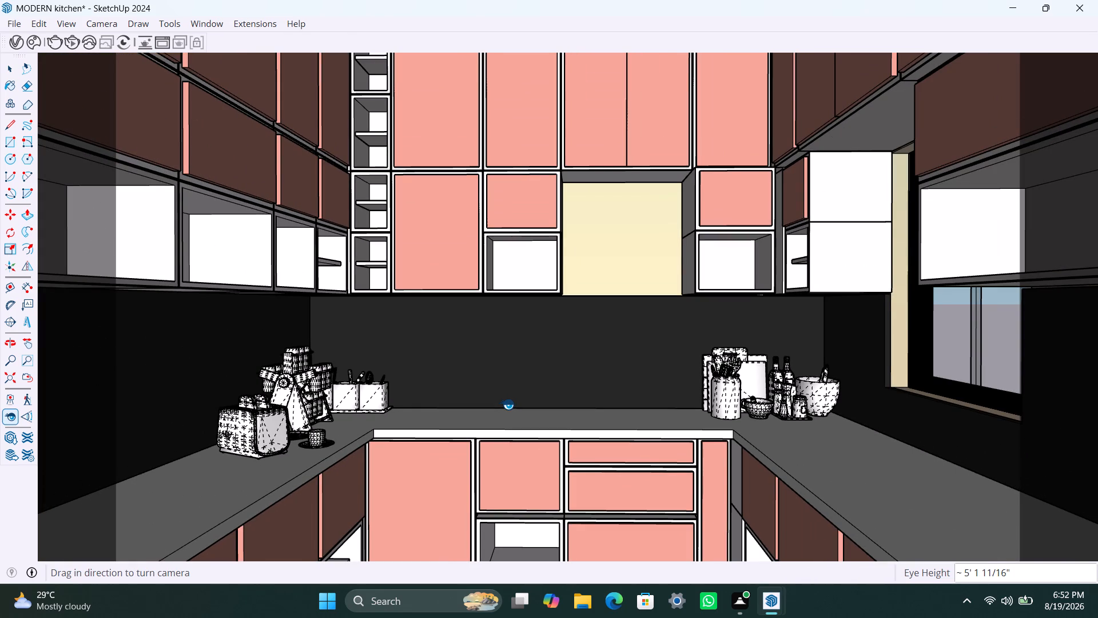
# Adjust the viewing angle slightly, and reposition the camera just in front of the pale surface, facing the back wall.
pyautogui.keyDown('shift'); pyautogui.moveTo(507, 404); pyautogui.dragTo(515, 402, button='middle'); pyautogui.keyUp('shift')
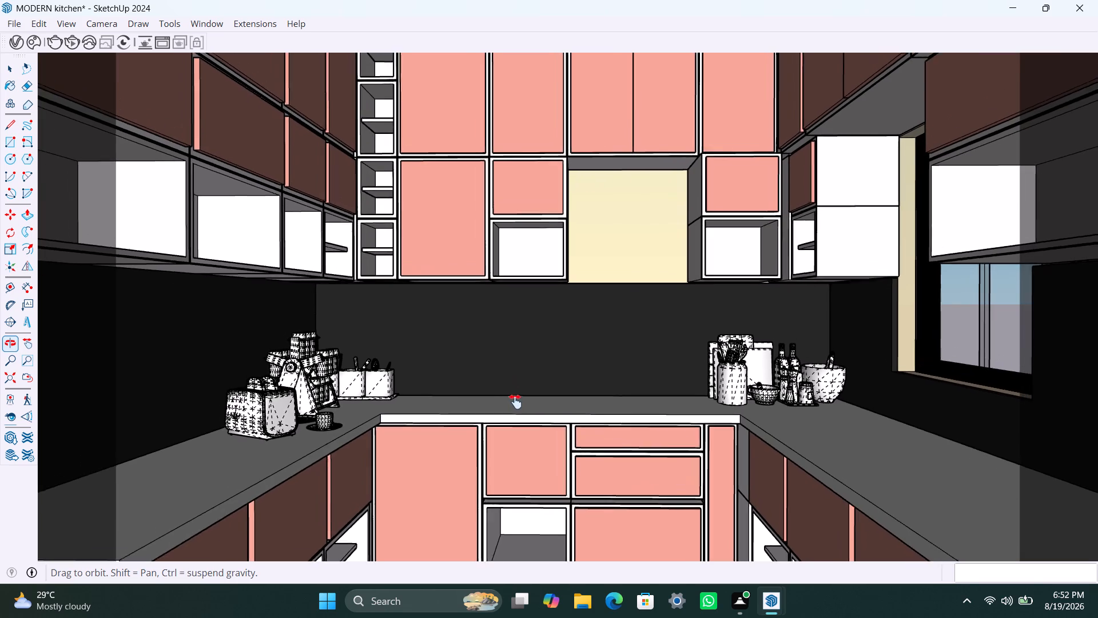
pyautogui.keyDown('shift'); pyautogui.moveTo(515, 402); pyautogui.dragTo(517, 412, button='middle'); pyautogui.keyUp('shift')
pyautogui.scroll(-1, 517, 412)
pyautogui.scroll(1, 517, 412)
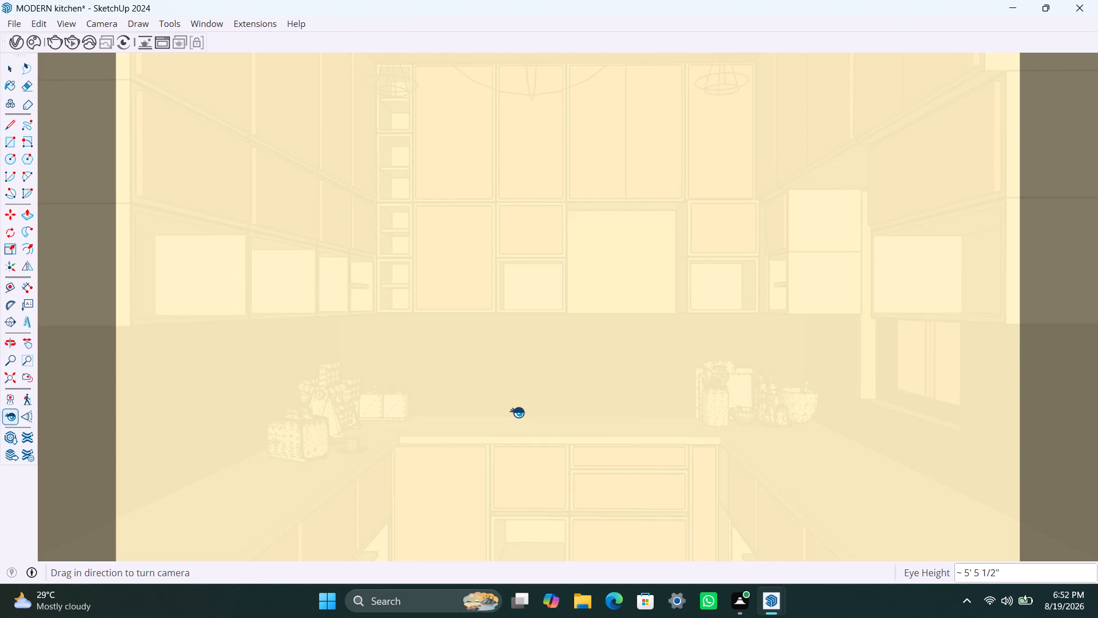
pyautogui.scroll(18, 517, 412)
pyautogui.scroll(18, 530, 409)
pyautogui.scroll(19, 530, 409)
pyautogui.scroll(20, 530, 405)
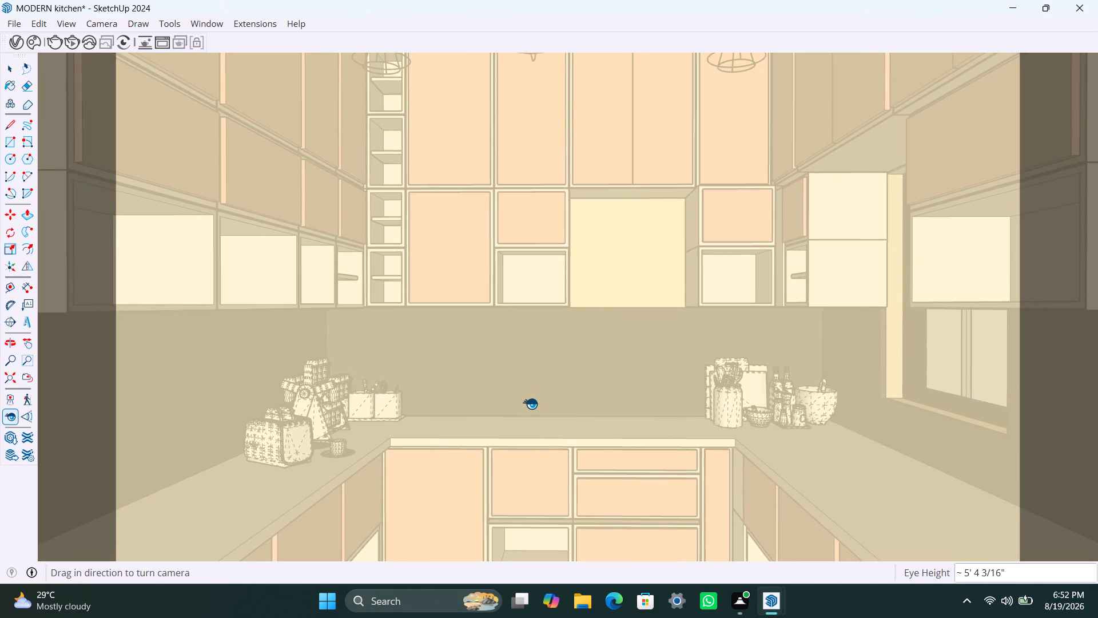
pyautogui.scroll(17, 530, 403)
pyautogui.scroll(6, 530, 403)
pyautogui.scroll(-2, 530, 403)
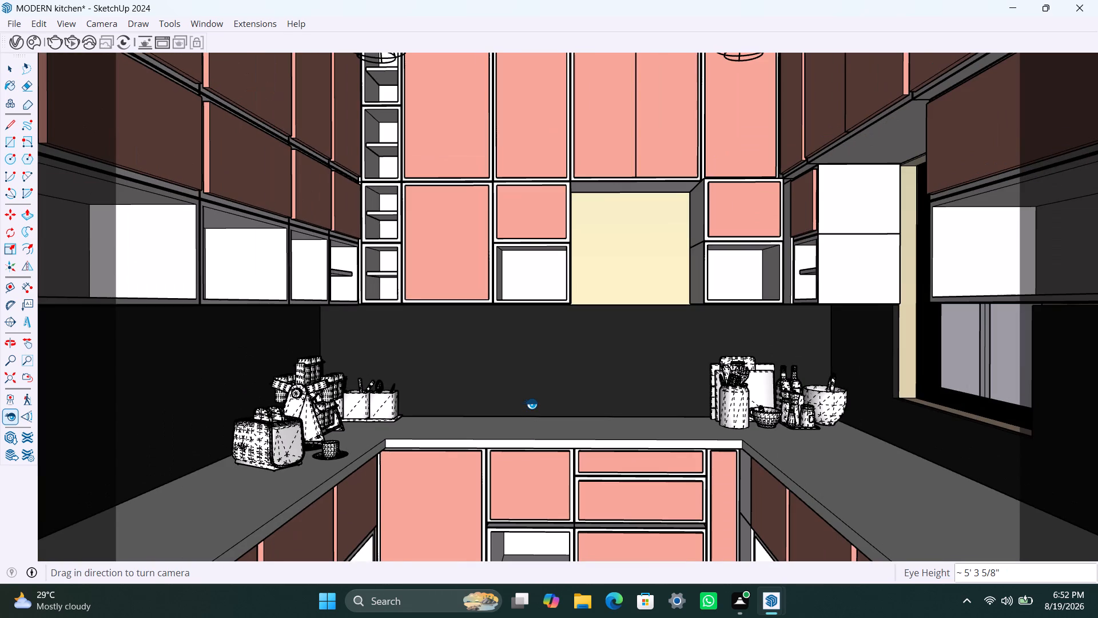
# Fine-tune the camera's direction and tilt so the back wall is centred, with upper cabinets, worktop and base cabinets in frame.
pyautogui.keyDown('shift'); pyautogui.moveTo(530, 402); pyautogui.dragTo(530, 402, button='middle'); pyautogui.keyUp('shift')
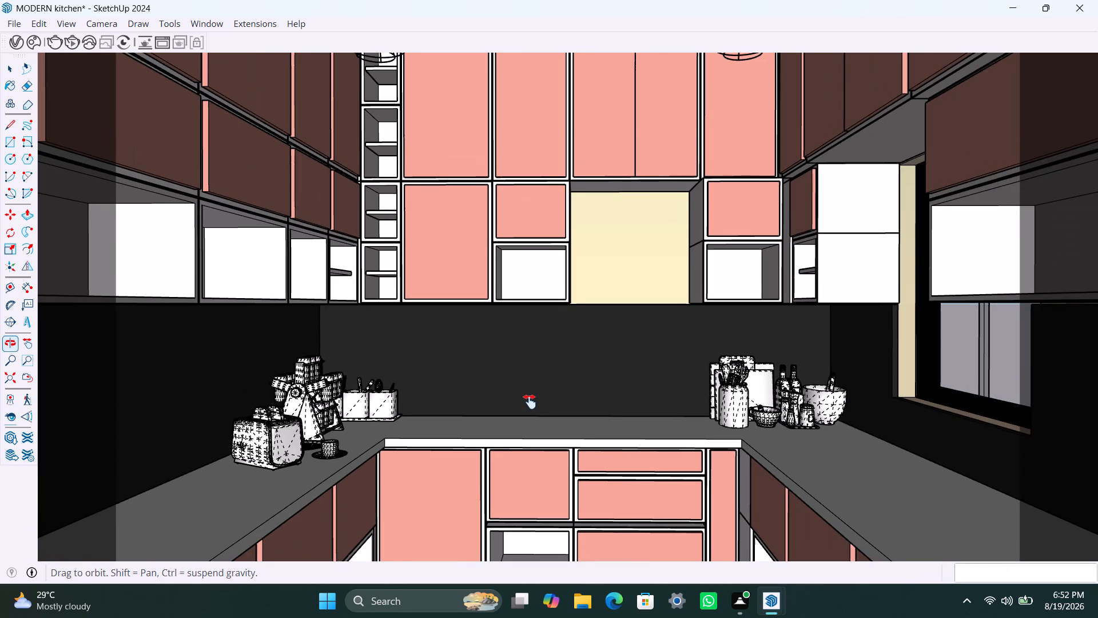
pyautogui.keyDown('shift'); pyautogui.moveTo(530, 402); pyautogui.dragTo(521, 401, button='middle'); pyautogui.keyUp('shift')
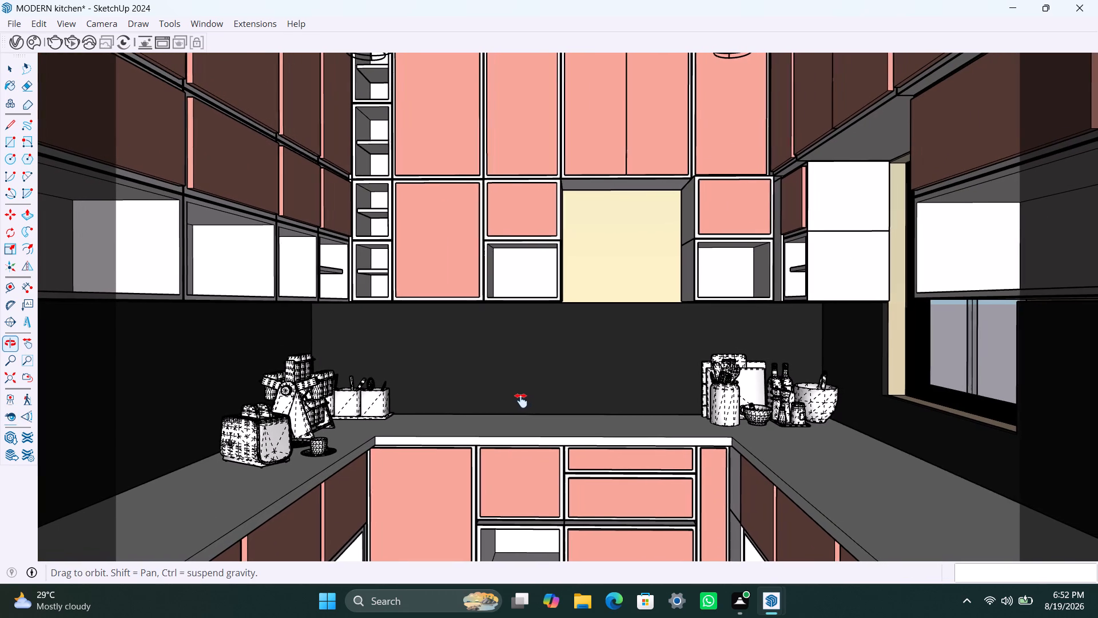
pyautogui.keyDown('shift'); pyautogui.moveTo(521, 401); pyautogui.dragTo(516, 401, button='middle'); pyautogui.keyUp('shift')
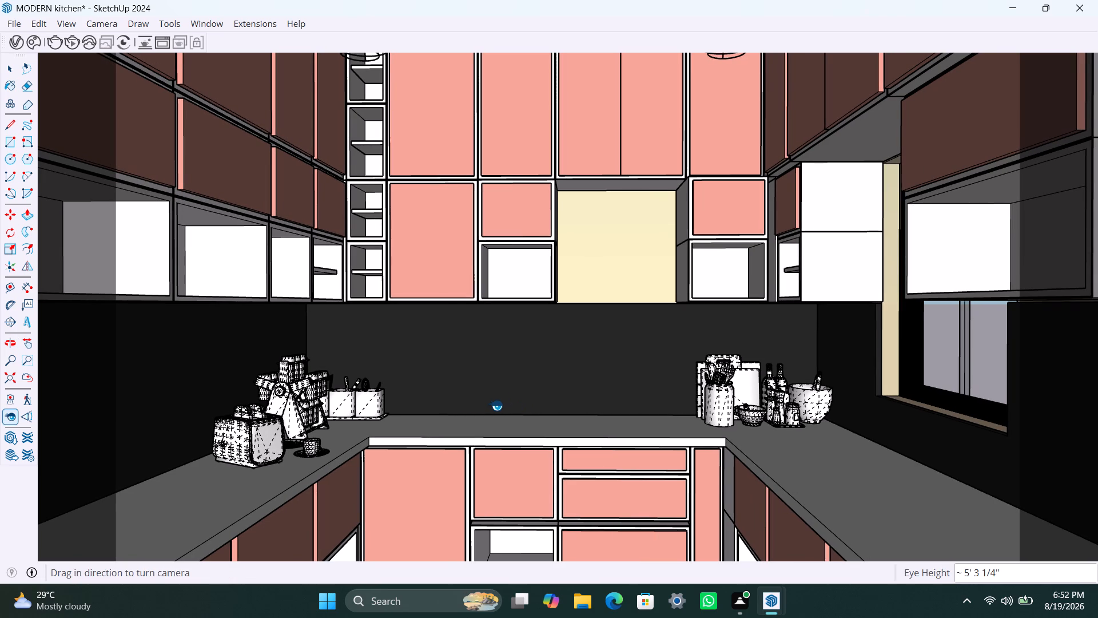
pyautogui.keyDown('shift'); pyautogui.moveTo(495, 405); pyautogui.dragTo(494, 387, button='middle'); pyautogui.keyUp('shift')
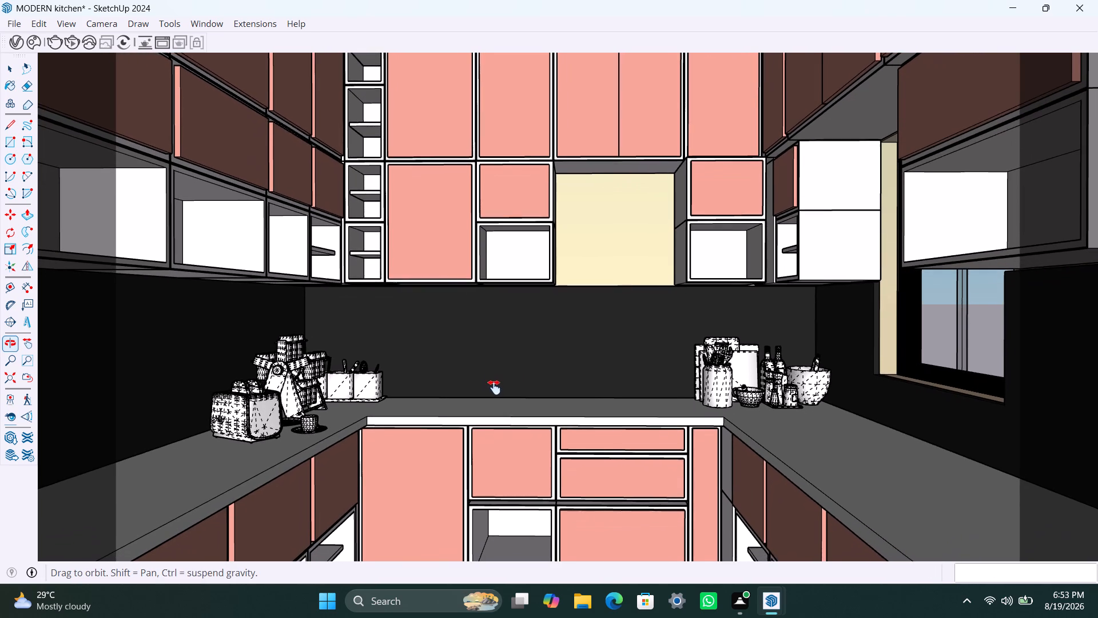
pyautogui.keyDown('shift'); pyautogui.moveTo(494, 387); pyautogui.dragTo(499, 439, button='middle'); pyautogui.keyUp('shift')
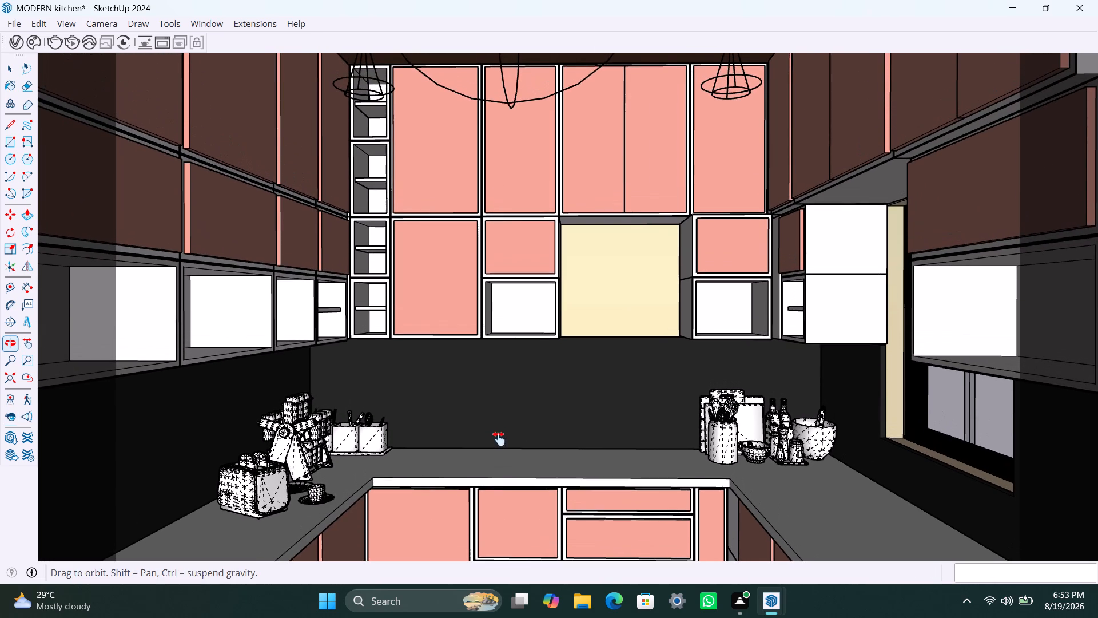
pyautogui.keyDown('shift'); pyautogui.moveTo(499, 439); pyautogui.dragTo(500, 462, button='middle'); pyautogui.keyUp('shift')
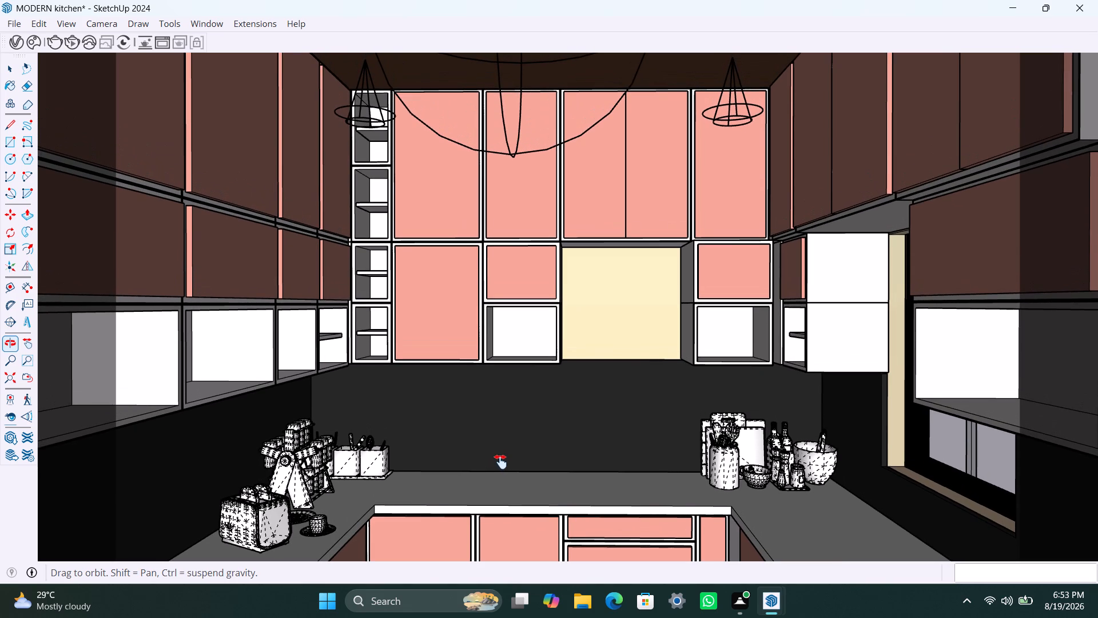
pyautogui.keyDown('shift'); pyautogui.moveTo(500, 462); pyautogui.dragTo(504, 397, button='middle'); pyautogui.keyUp('shift')
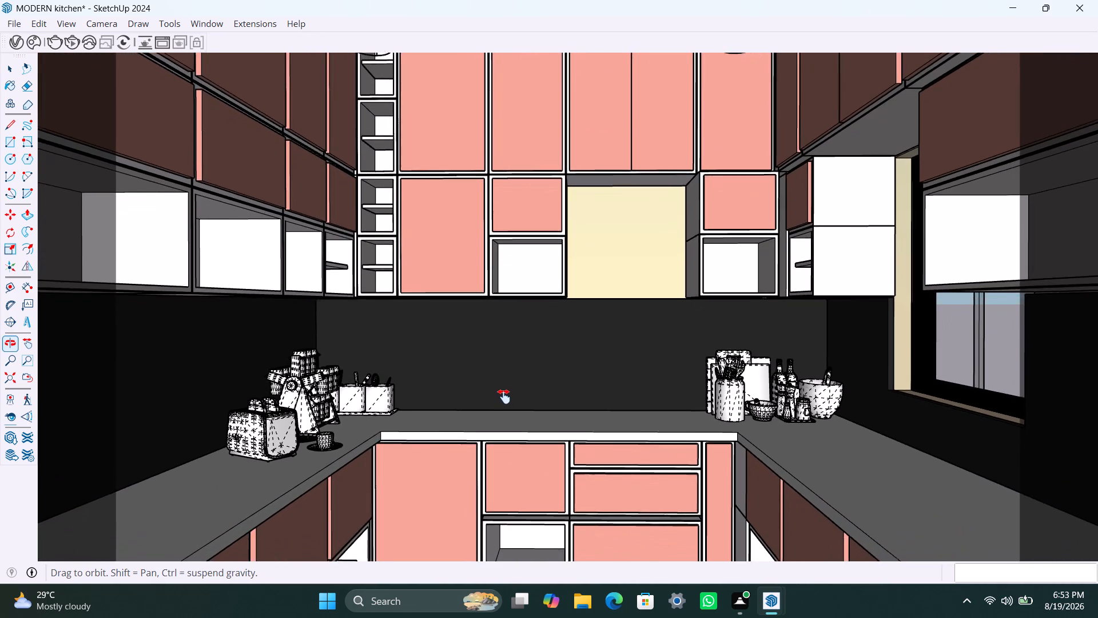
pyautogui.keyDown('shift'); pyautogui.moveTo(504, 397); pyautogui.dragTo(507, 393, button='middle'); pyautogui.keyUp('shift')
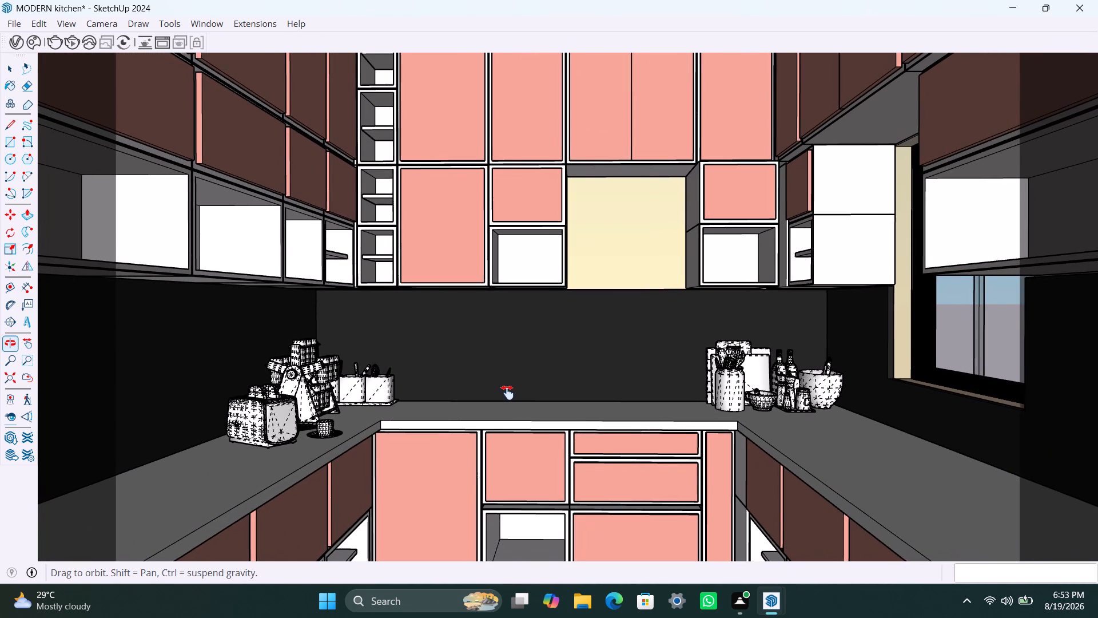
pyautogui.keyDown('shift'); pyautogui.moveTo(507, 393); pyautogui.dragTo(510, 399, button='middle'); pyautogui.keyUp('shift')
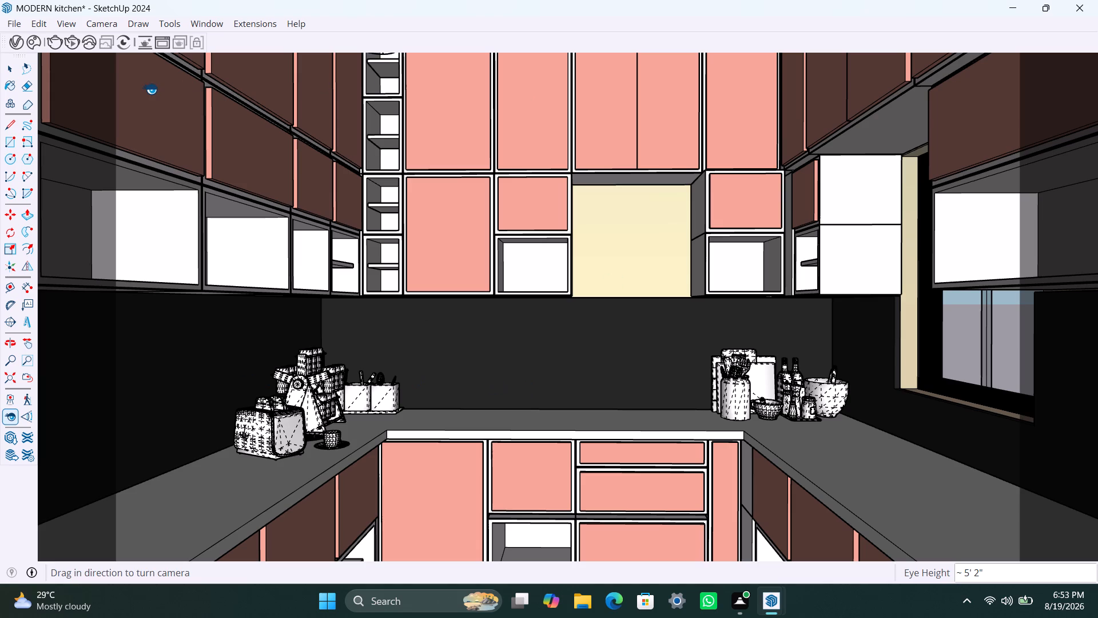
# Switch the camera to two-point perspective.
pyautogui.click(105, 24)
pyautogui.click(131, 130)
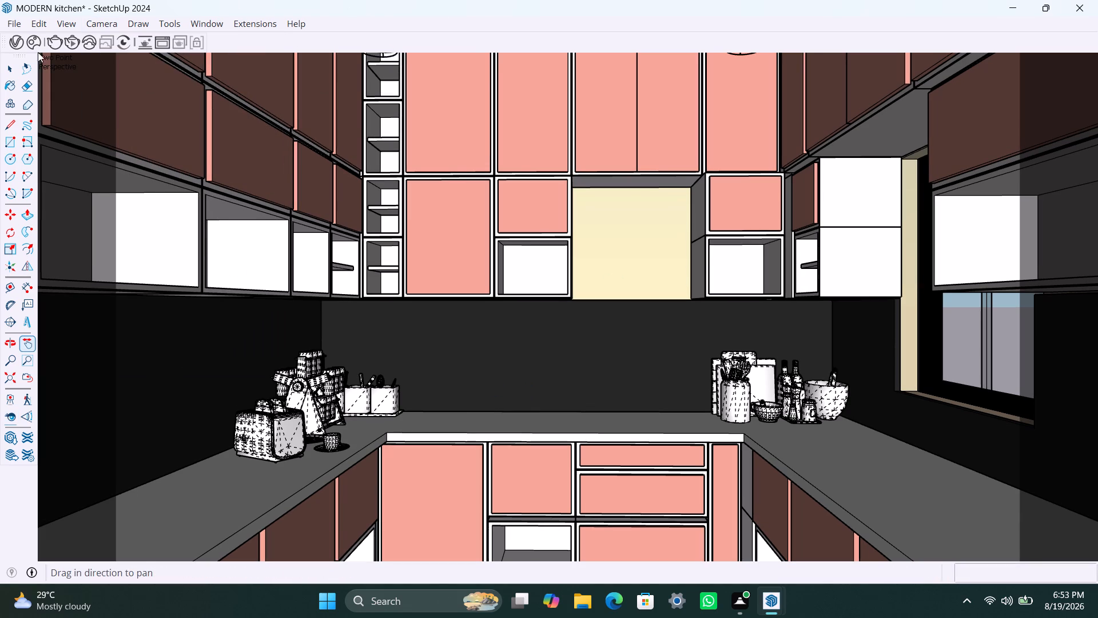
# Start a V-Ray interactive test render of the head-on kitchen view, and inspect it in the maximized frame buffer.
pyautogui.click(73, 43)
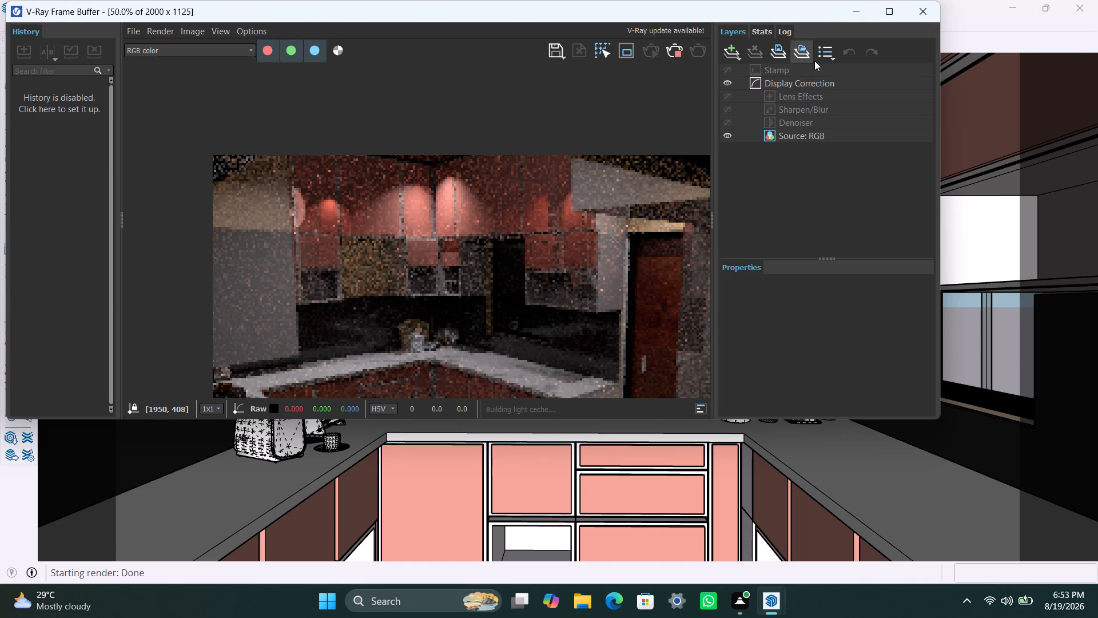
pyautogui.click(888, 12)
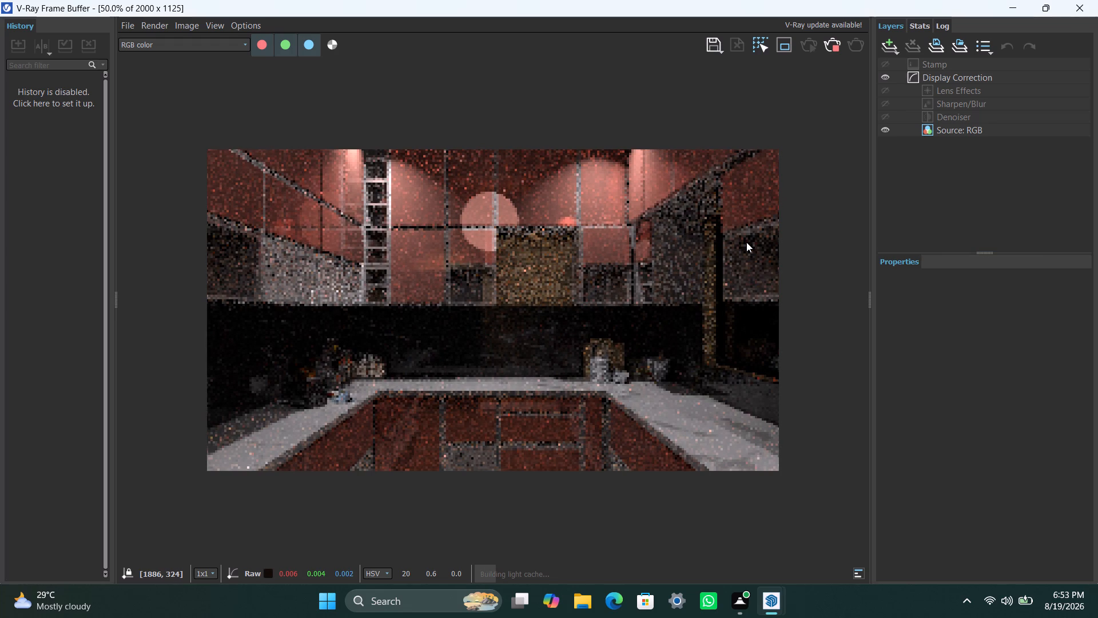
pyautogui.scroll(1, 558, 348)
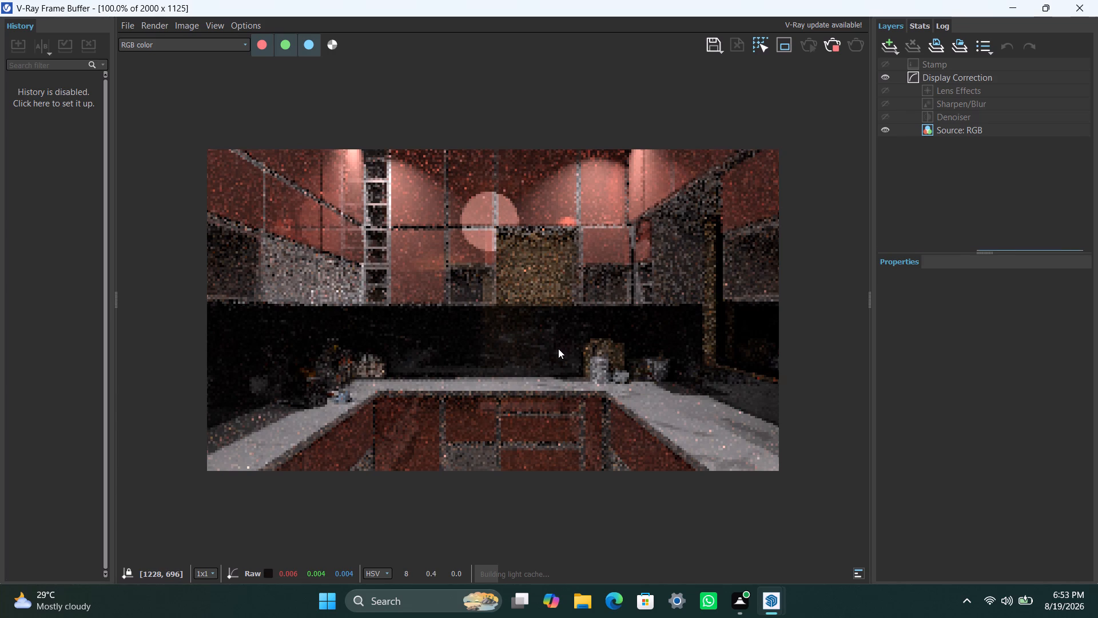
pyautogui.scroll(-1, 558, 348)
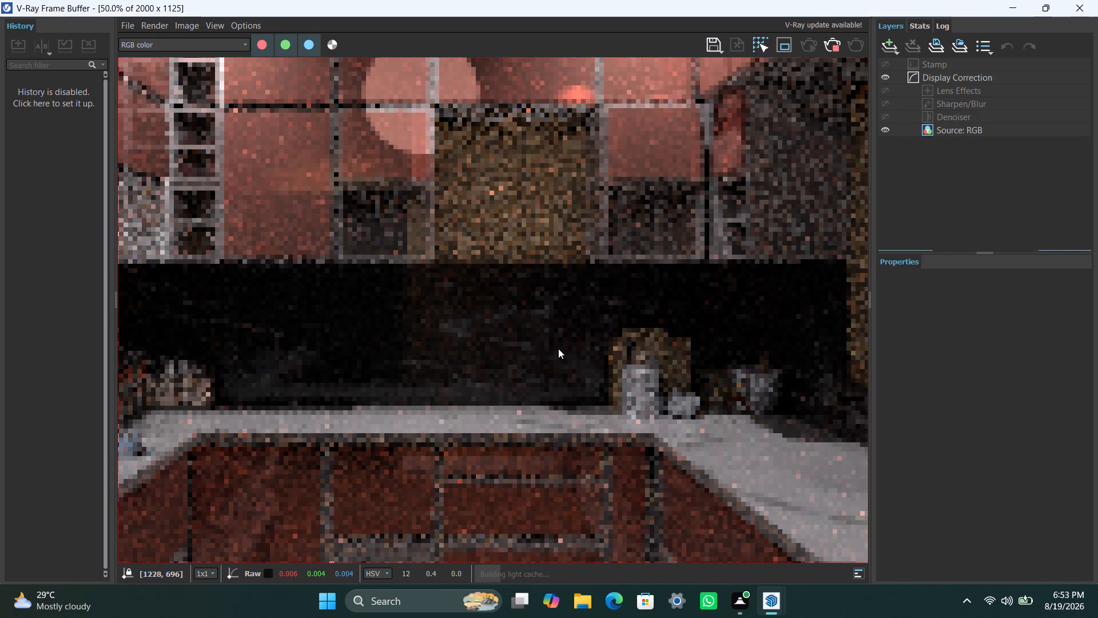
pyautogui.scroll(-1, 558, 348)
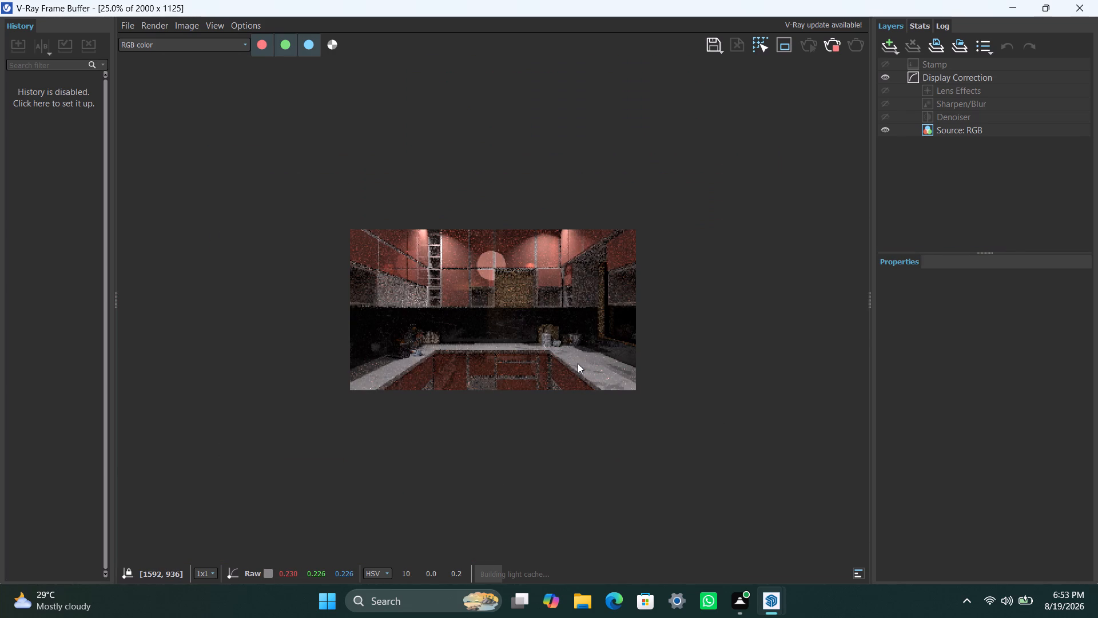
pyautogui.scroll(1, 578, 363)
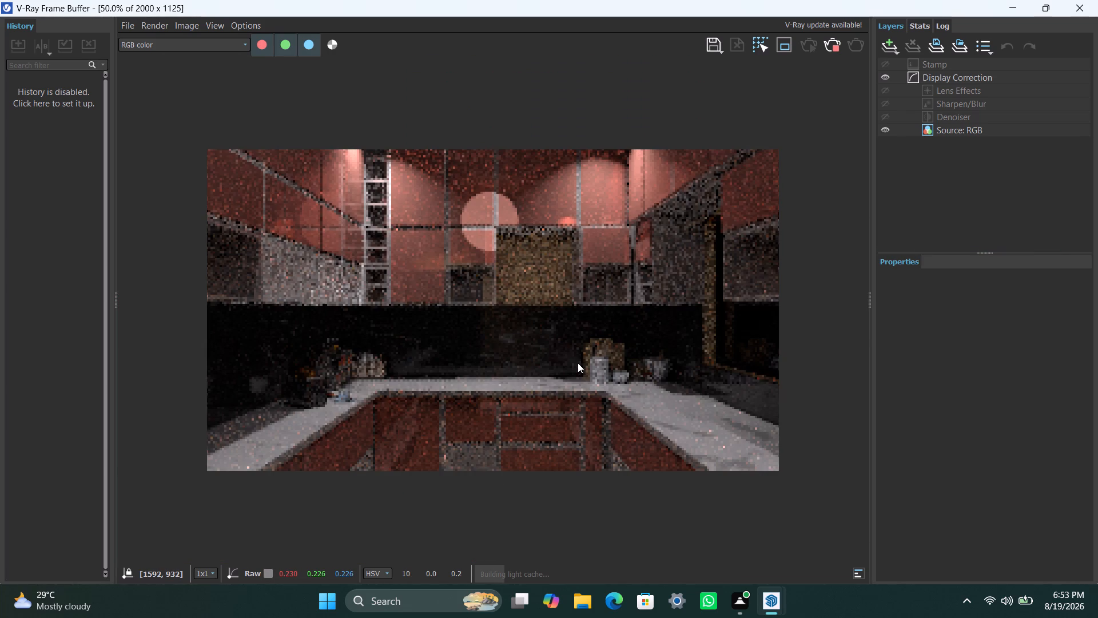
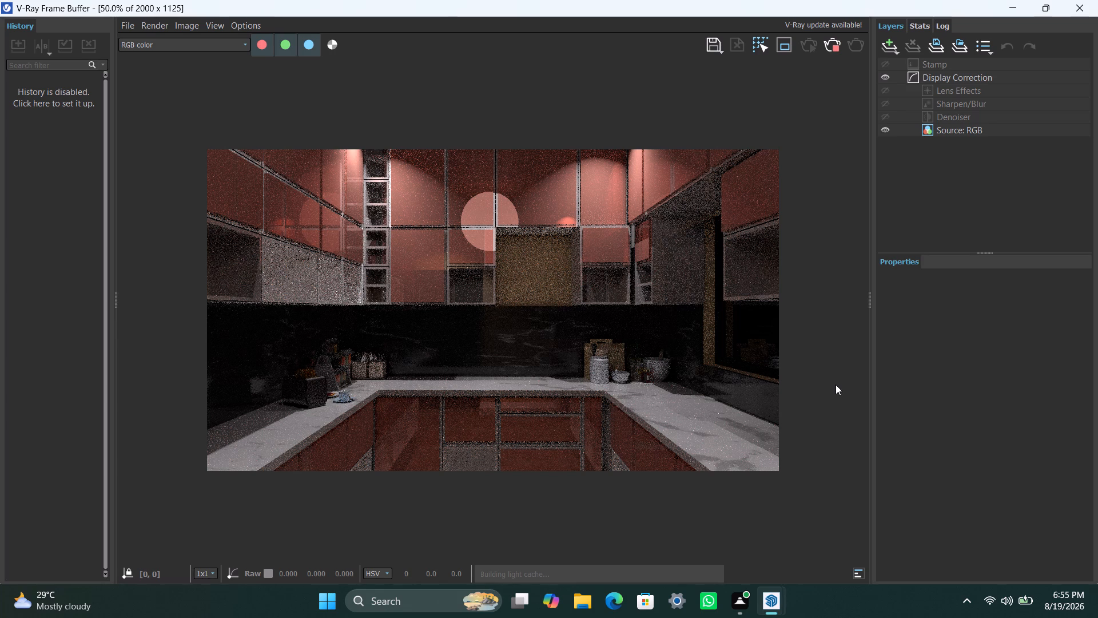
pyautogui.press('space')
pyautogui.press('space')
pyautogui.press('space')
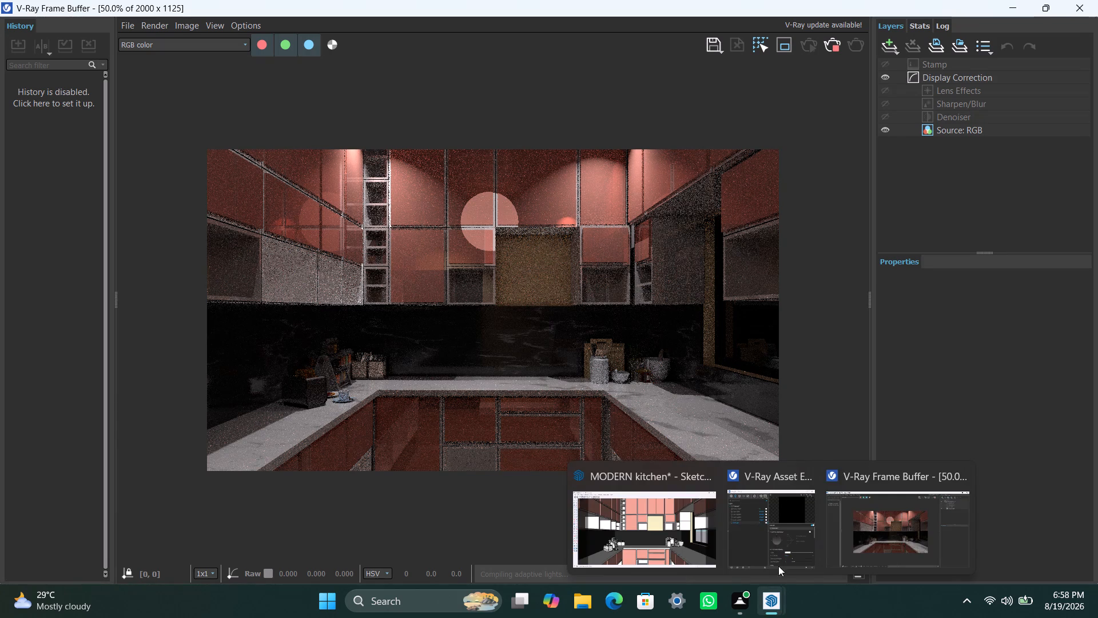
# Turn off shadows for the Sphere Light in the V-Ray Asset Editor and minimize the editor.
pyautogui.click(759, 540)
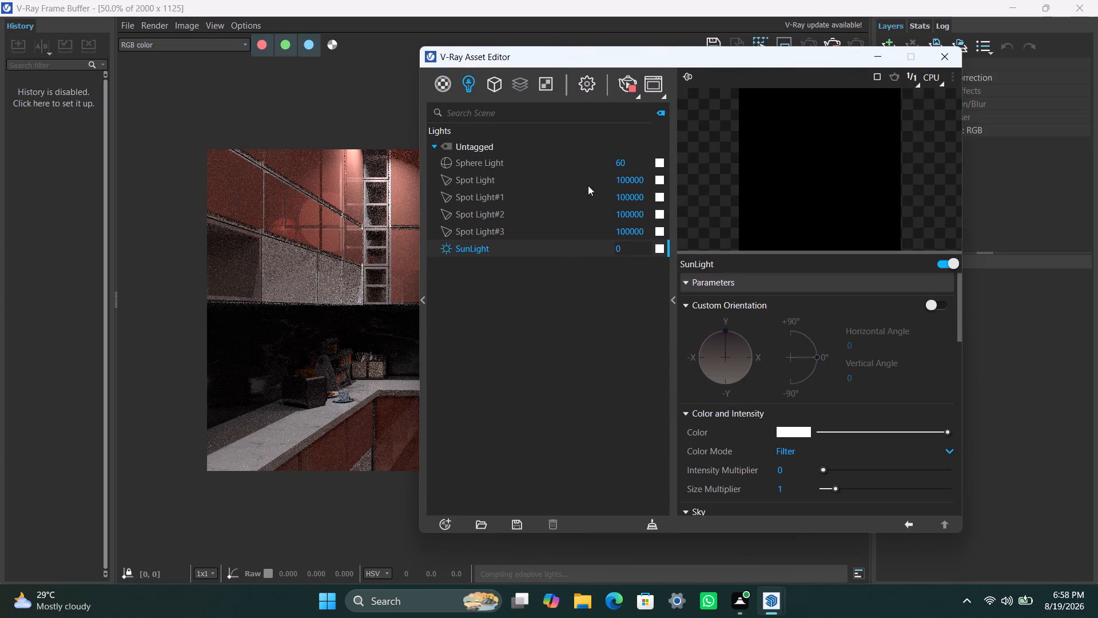
pyautogui.click(499, 160)
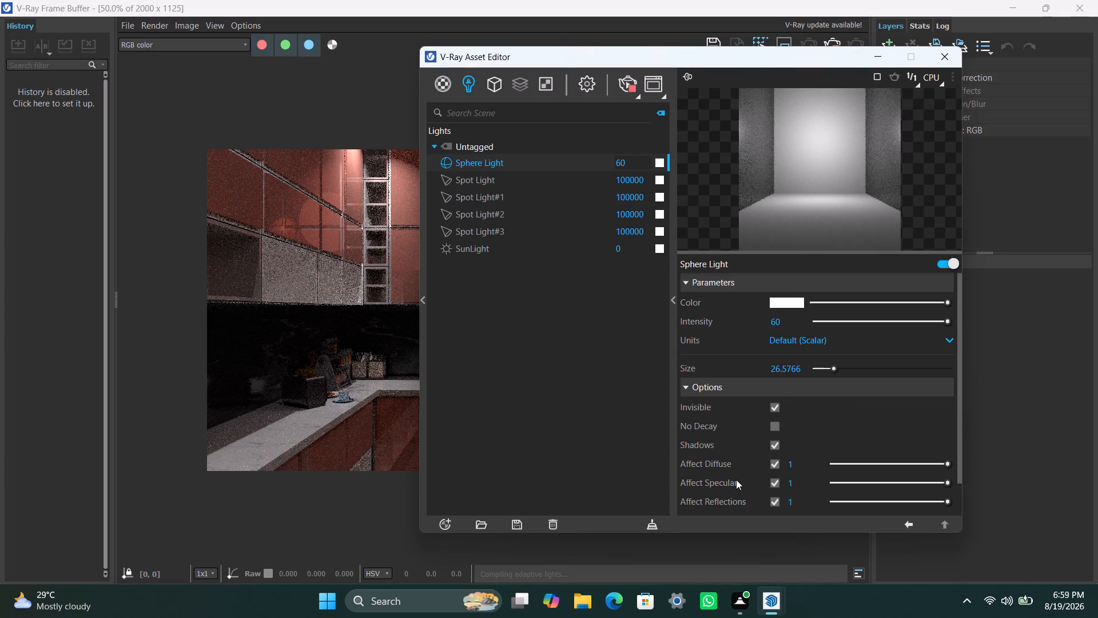
pyautogui.click(774, 441)
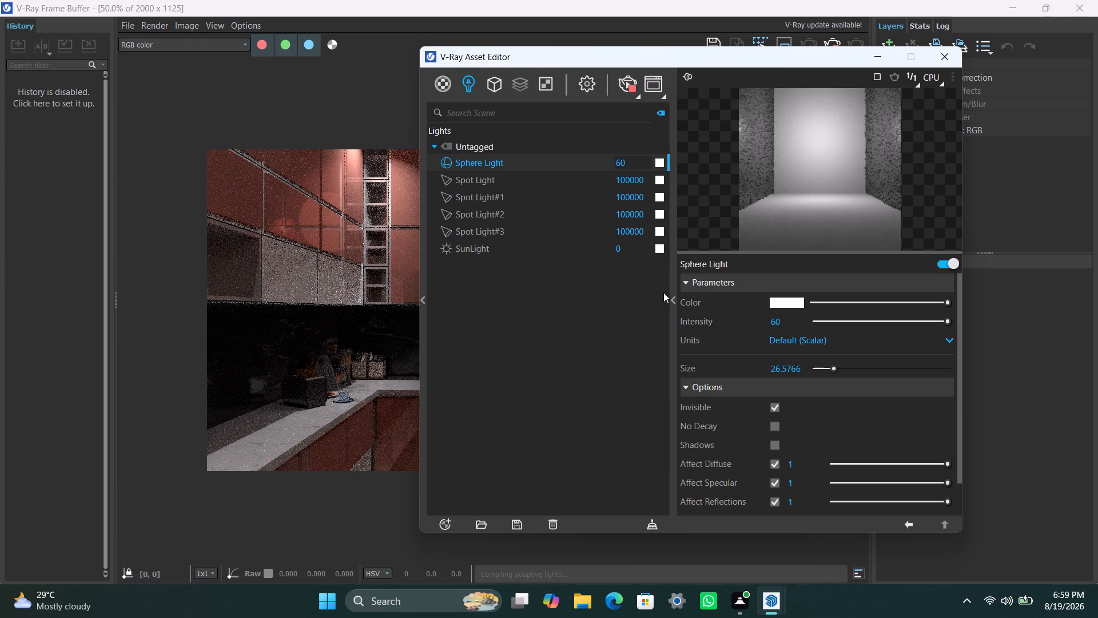
pyautogui.click(877, 56)
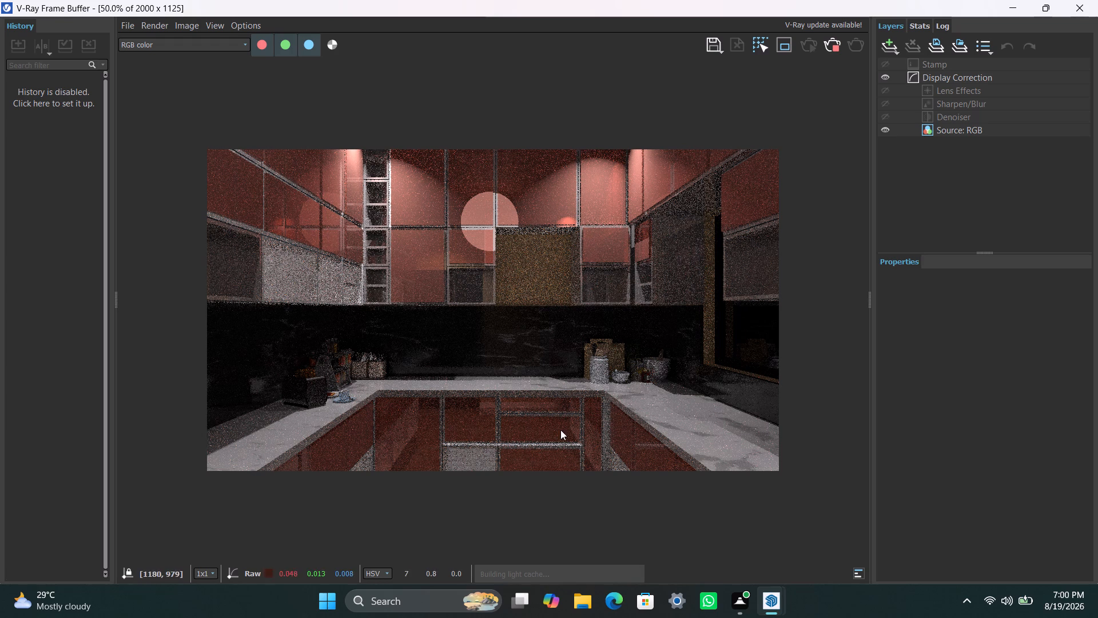
# Stop the running kitchen render and minimize the frame buffer to return to the SketchUp model.
pyautogui.scroll(2, 534, 422)
pyautogui.scroll(-2, 551, 402)
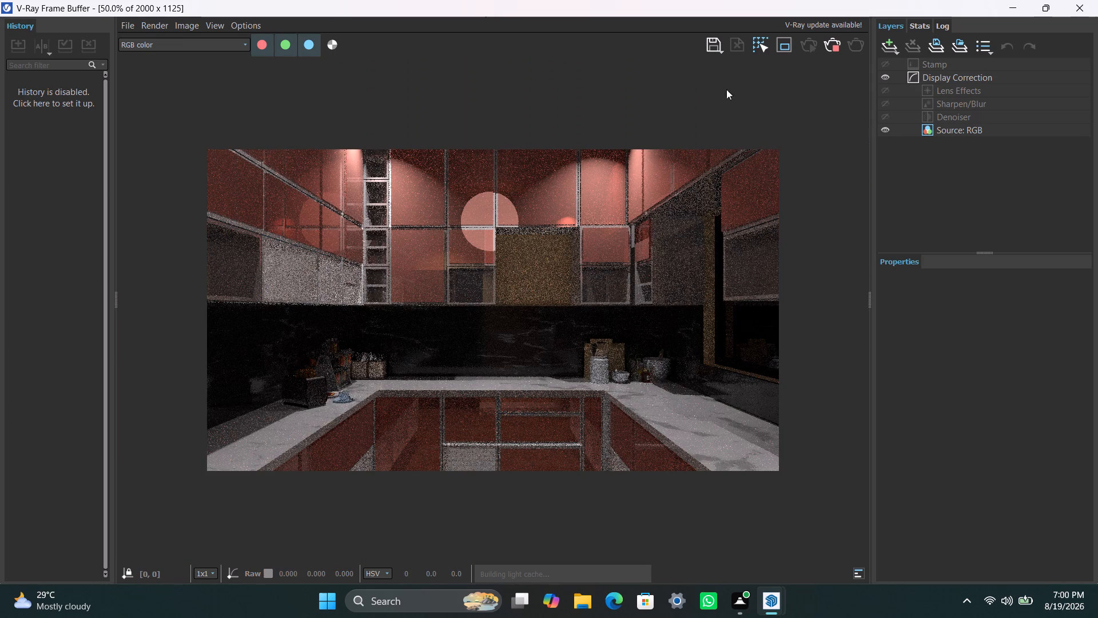
pyautogui.click(834, 46)
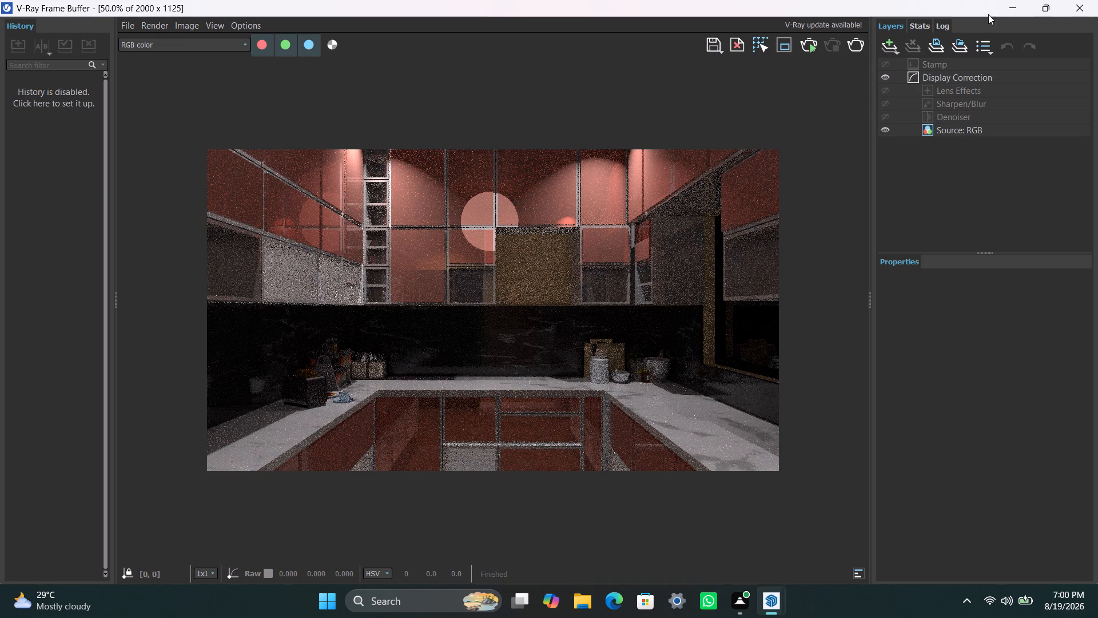
pyautogui.click(1005, 3)
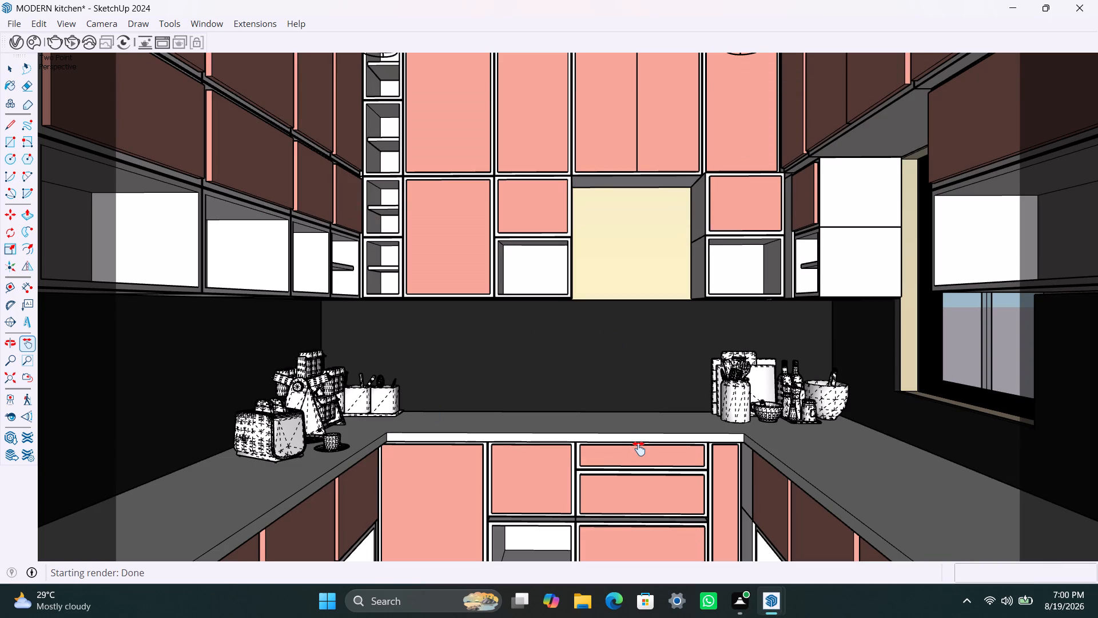
# Switch the kitchen camera view from two-point perspective to regular perspective.
pyautogui.keyDown('shift'); pyautogui.moveTo(639, 449); pyautogui.dragTo(649, 404, button='middle'); pyautogui.keyUp('shift')
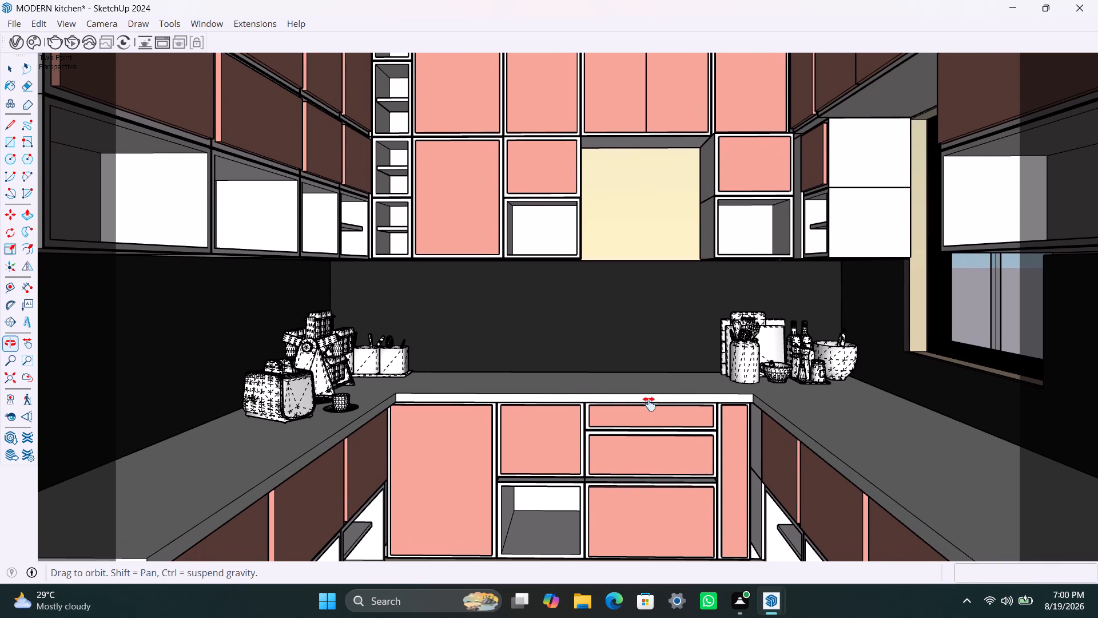
pyautogui.keyDown('shift'); pyautogui.moveTo(649, 404); pyautogui.dragTo(650, 378, button='middle'); pyautogui.keyUp('shift')
pyautogui.scroll(-1, 618, 385)
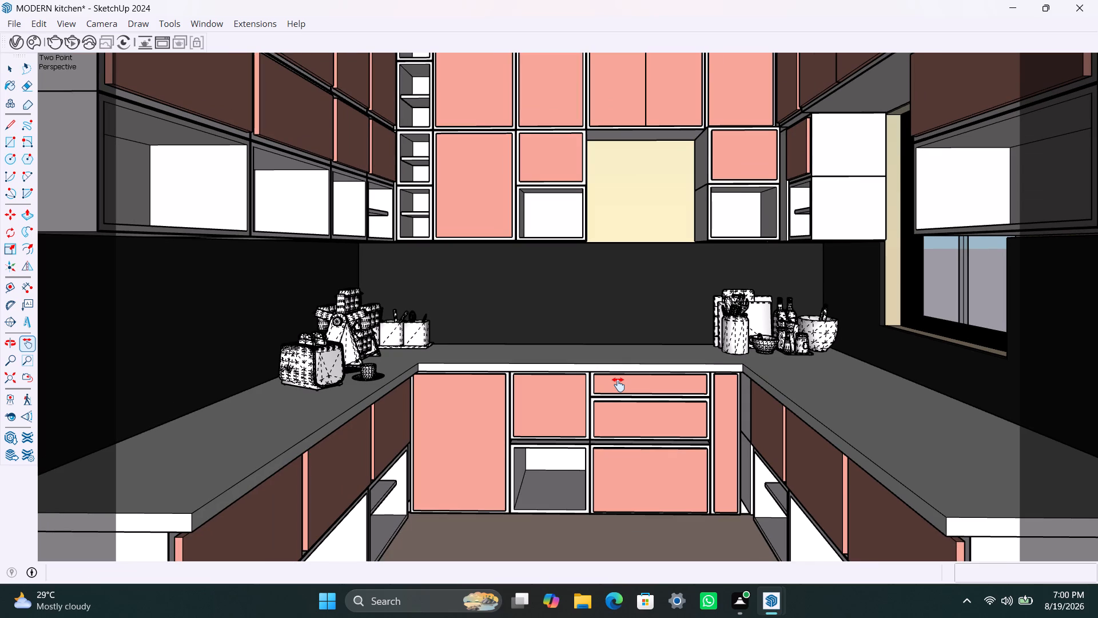
pyautogui.scroll(-1, 618, 385)
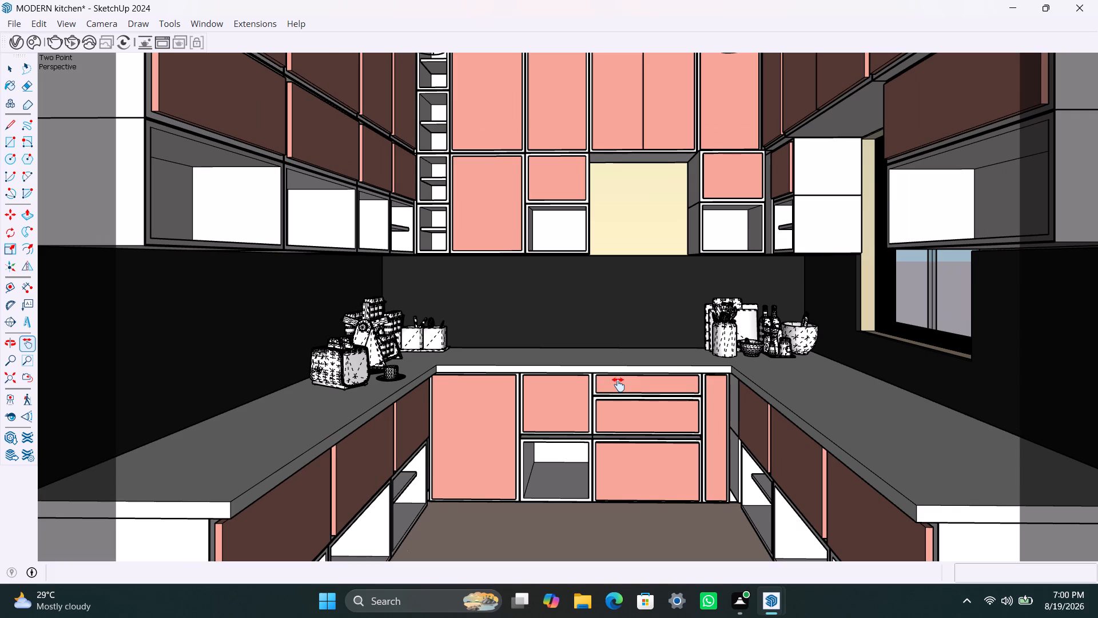
pyautogui.scroll(-1, 618, 385)
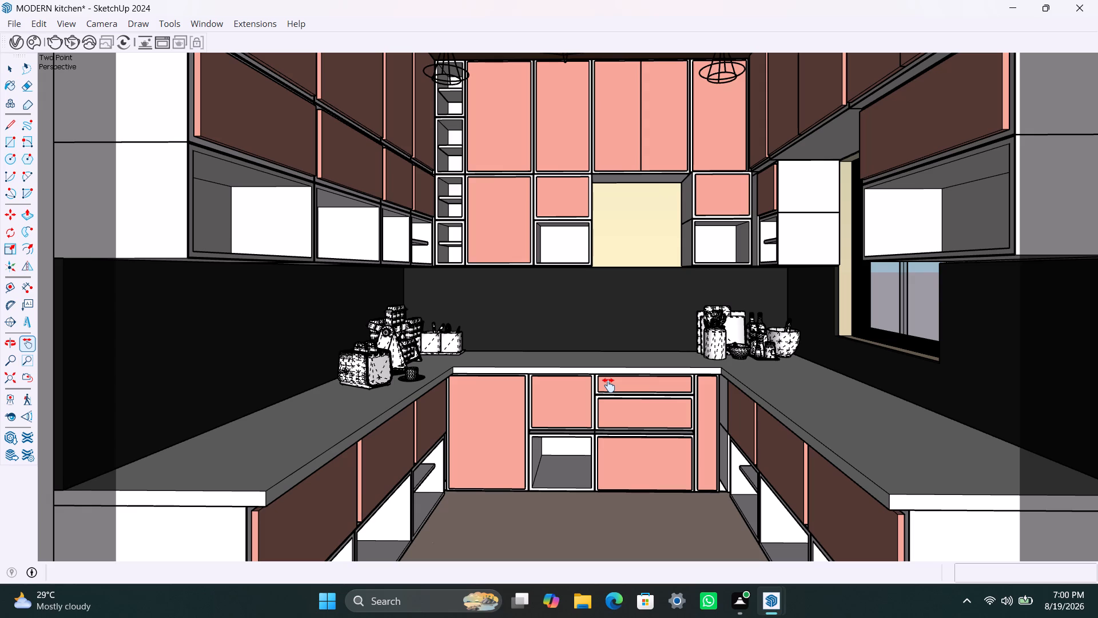
pyautogui.keyDown('shift'); pyautogui.moveTo(608, 385); pyautogui.dragTo(602, 387, button='middle'); pyautogui.keyUp('shift')
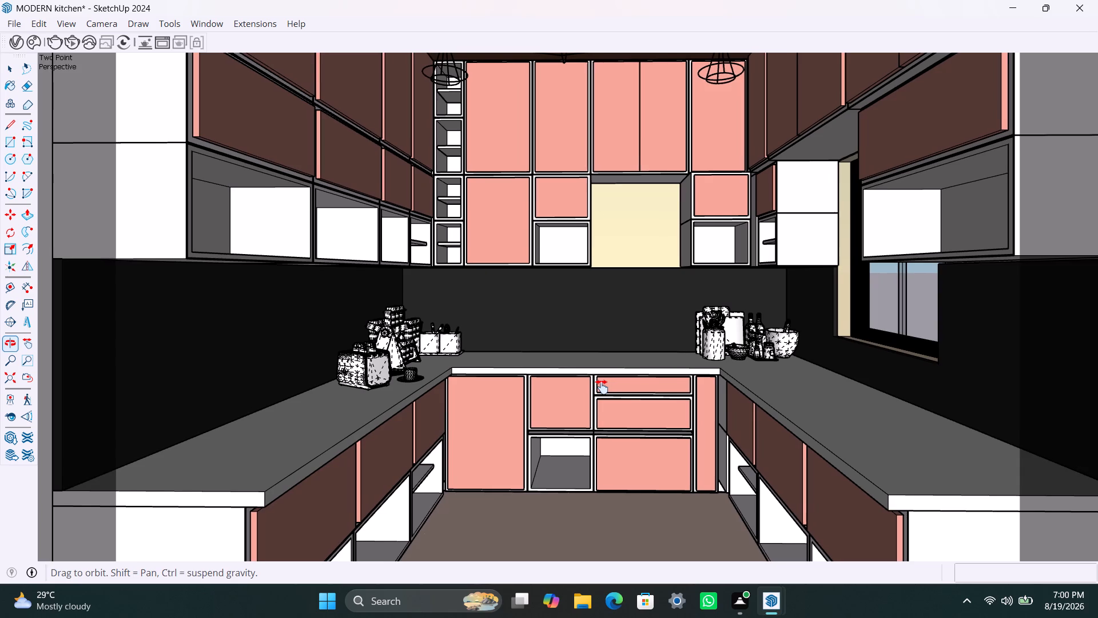
pyautogui.keyDown('shift'); pyautogui.moveTo(602, 387); pyautogui.dragTo(589, 386, button='middle'); pyautogui.keyUp('shift')
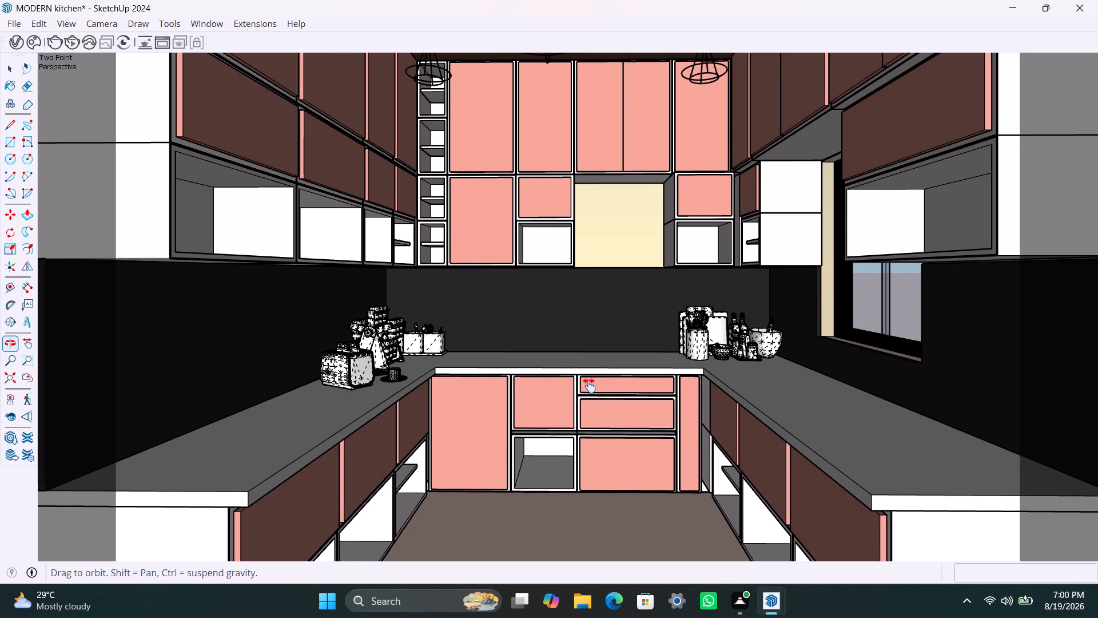
pyautogui.keyDown('shift'); pyautogui.moveTo(589, 386); pyautogui.dragTo(577, 384, button='middle'); pyautogui.keyUp('shift')
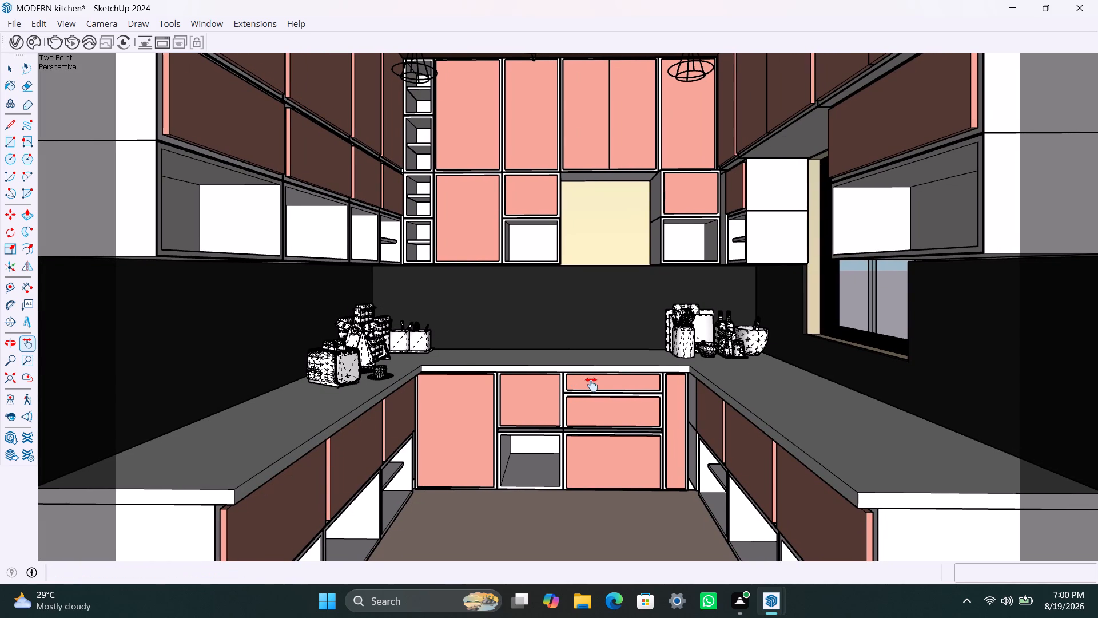
pyautogui.click(101, 22)
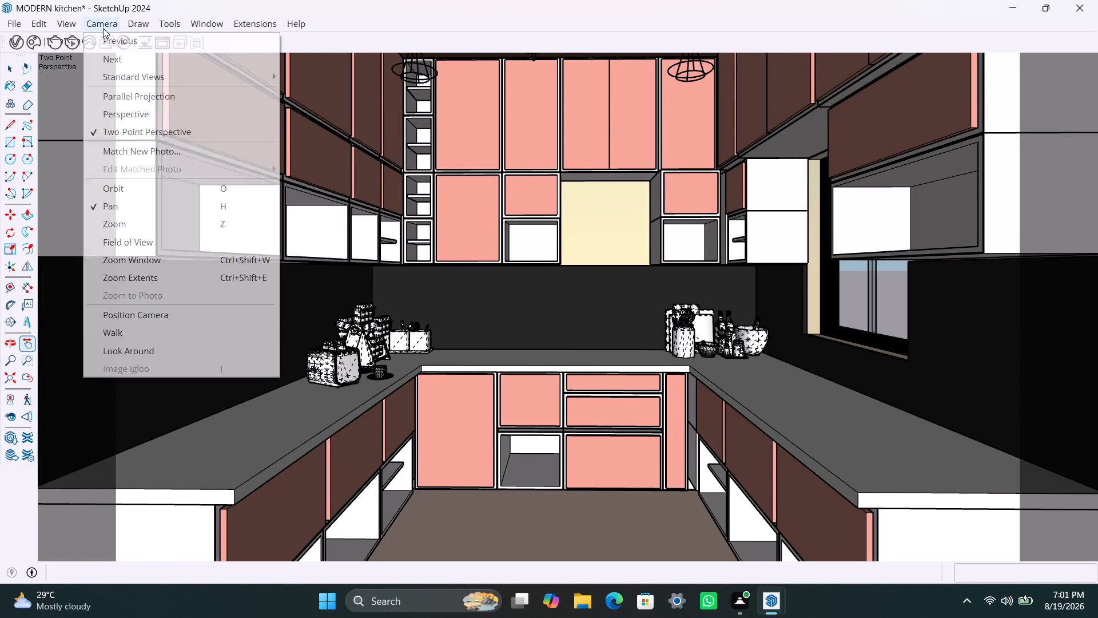
pyautogui.click(125, 126)
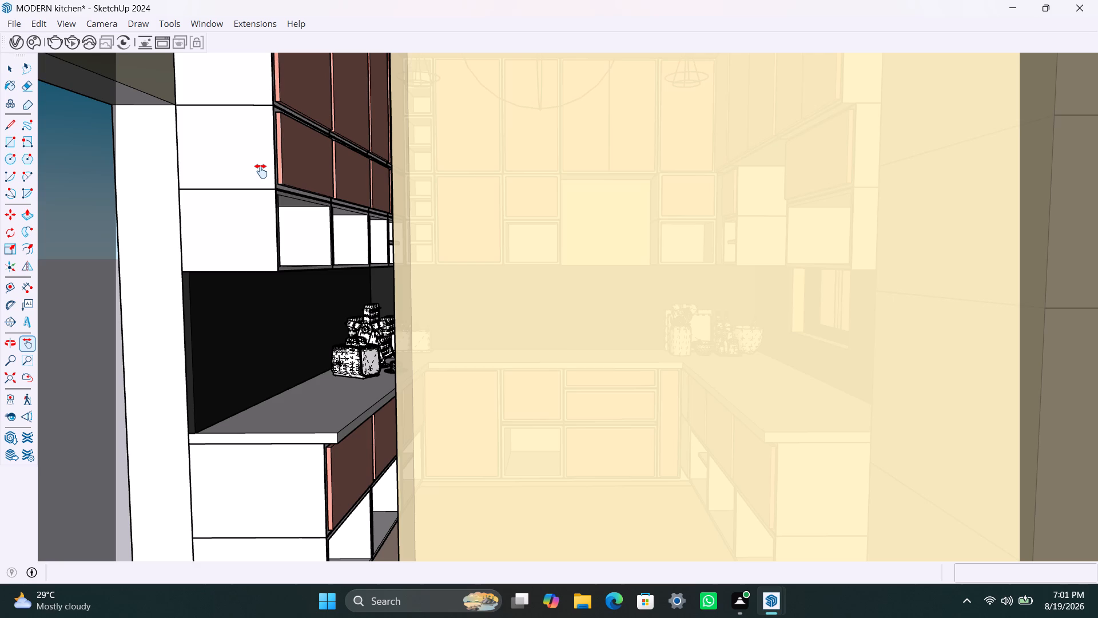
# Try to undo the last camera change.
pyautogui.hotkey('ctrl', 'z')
# Turn and reposition the camera to frame the back counter and cabinets nearly head-on from inside the kitchen.
pyautogui.scroll(5, 381, 357)
pyautogui.scroll(-1, 416, 375)
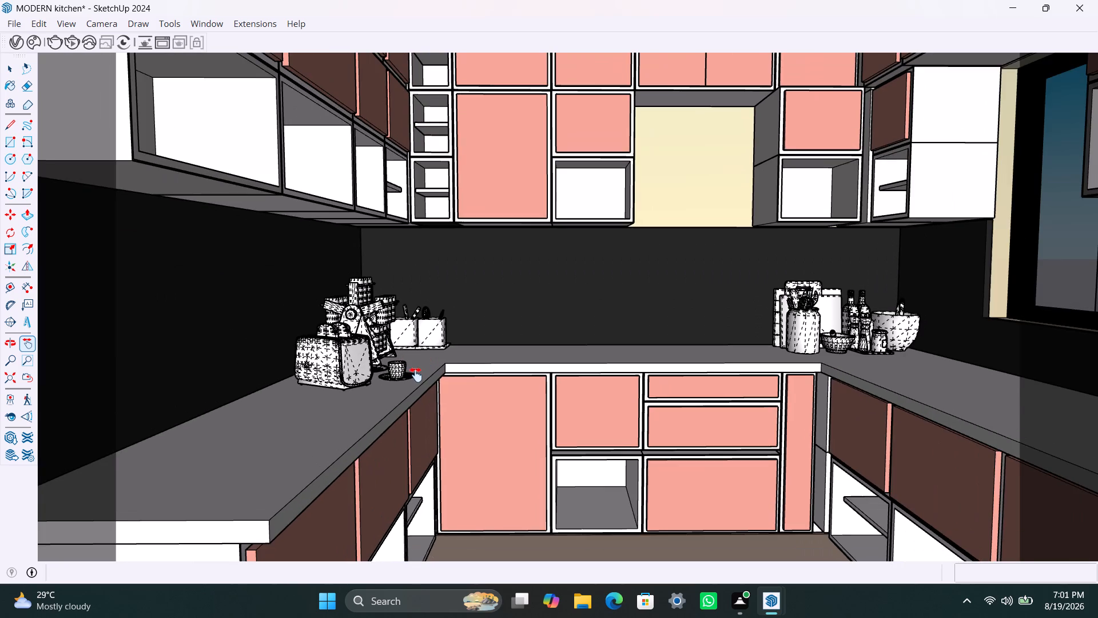
pyautogui.scroll(-1, 416, 375)
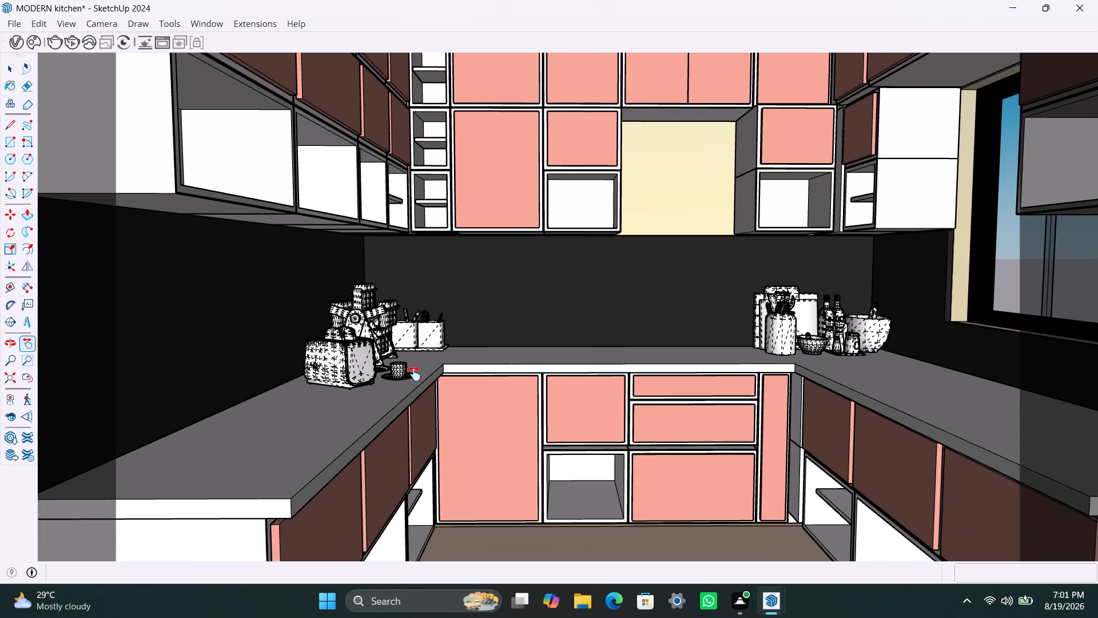
pyautogui.keyDown('shift'); pyautogui.moveTo(465, 363); pyautogui.dragTo(466, 363, button='middle'); pyautogui.keyUp('shift')
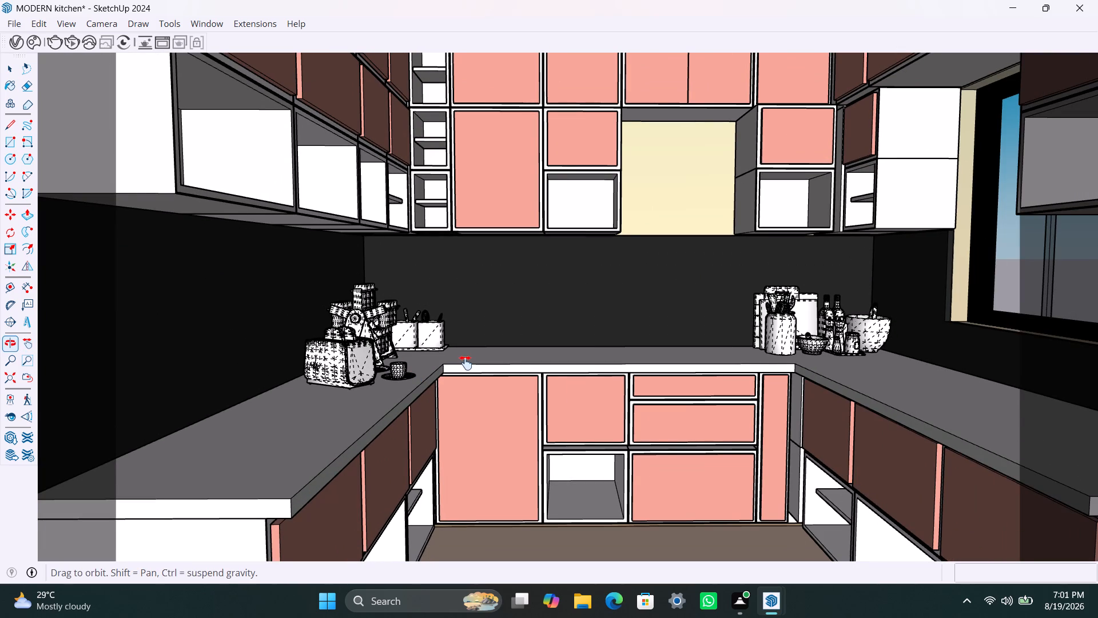
pyautogui.keyDown('shift'); pyautogui.moveTo(466, 363); pyautogui.dragTo(456, 351, button='middle'); pyautogui.keyUp('shift')
pyautogui.keyDown('shift'); pyautogui.scroll(-1, 462, 354); pyautogui.keyUp('shift')
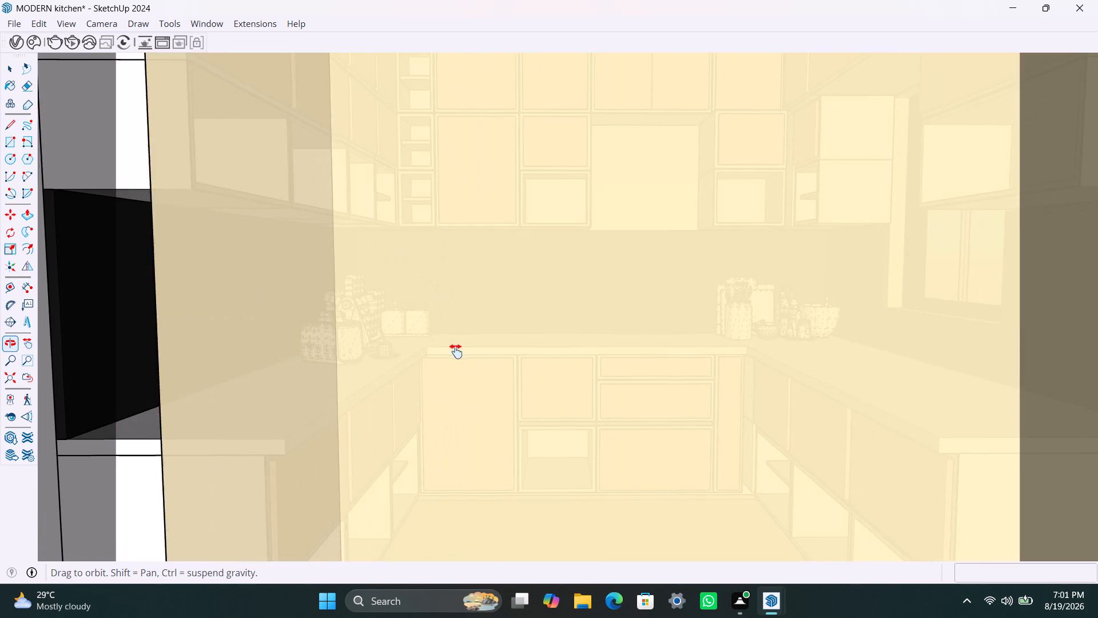
pyautogui.keyDown('shift'); pyautogui.moveTo(456, 351); pyautogui.dragTo(464, 369, button='middle'); pyautogui.keyUp('shift')
pyautogui.scroll(-1, 461, 369)
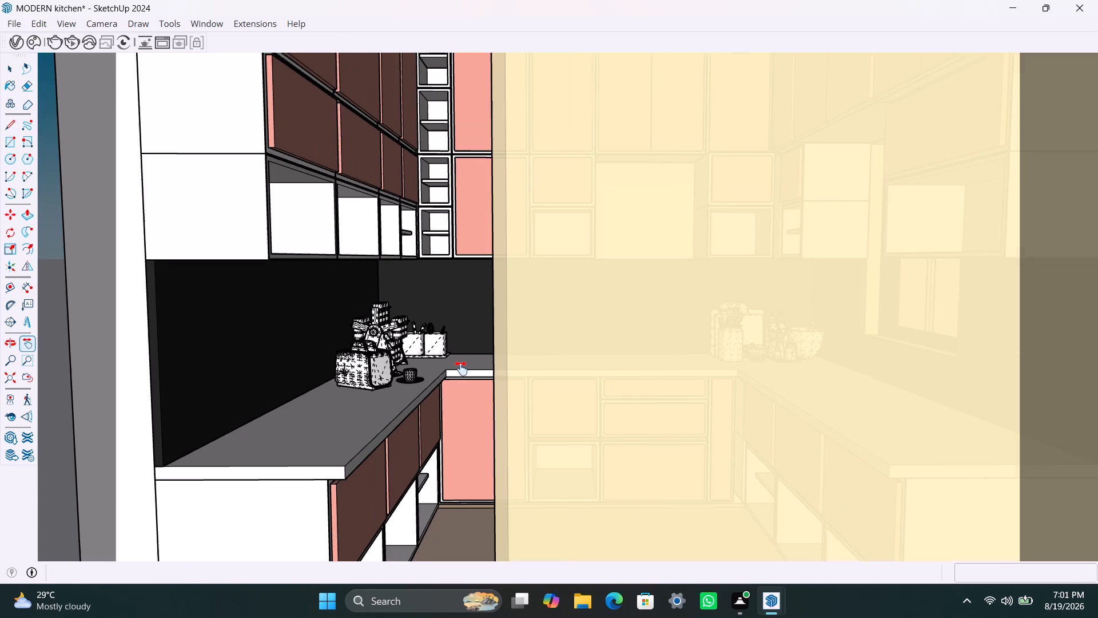
pyautogui.scroll(2, 460, 369)
pyautogui.keyDown('shift'); pyautogui.moveTo(460, 367); pyautogui.dragTo(429, 366, button='middle'); pyautogui.keyUp('shift')
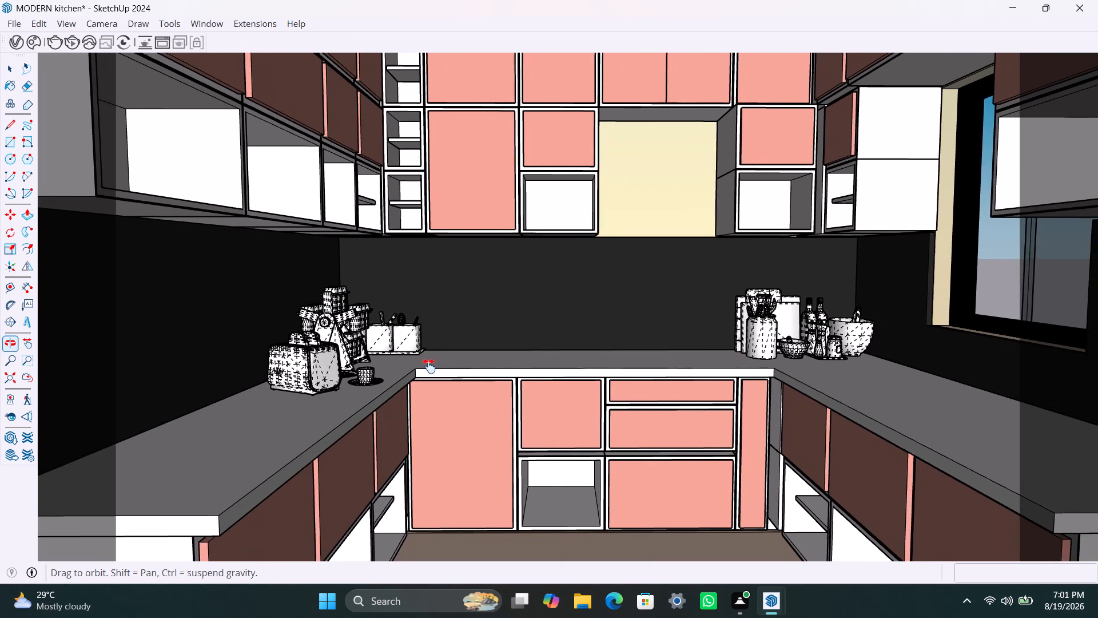
pyautogui.keyDown('shift'); pyautogui.moveTo(429, 366); pyautogui.dragTo(401, 360, button='middle'); pyautogui.keyUp('shift')
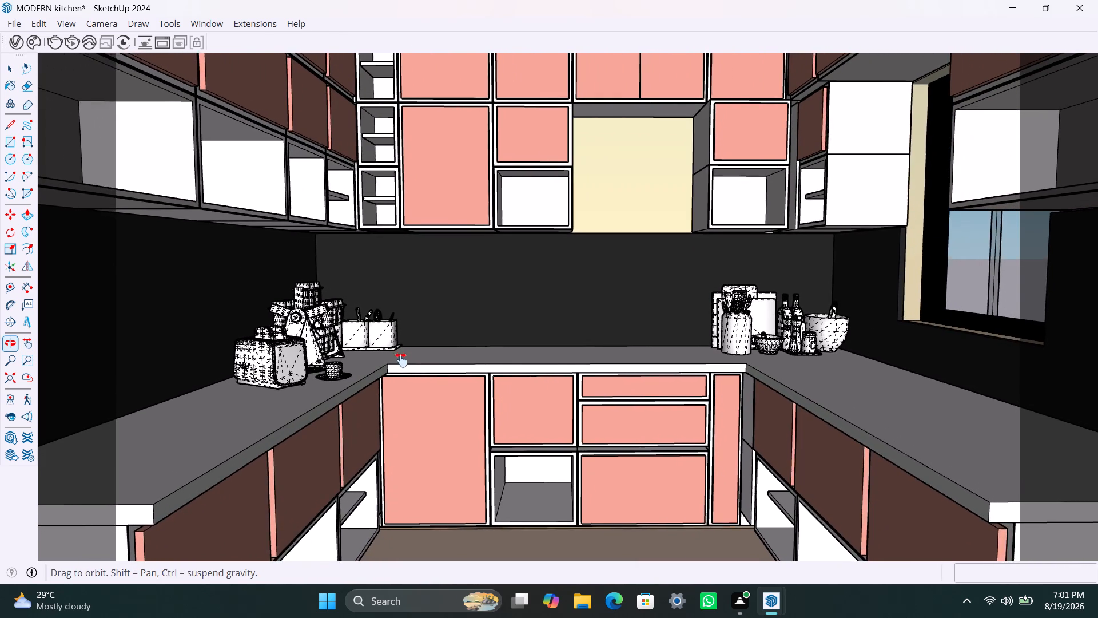
pyautogui.keyDown('shift'); pyautogui.moveTo(401, 360); pyautogui.dragTo(397, 357, button='middle'); pyautogui.keyUp('shift')
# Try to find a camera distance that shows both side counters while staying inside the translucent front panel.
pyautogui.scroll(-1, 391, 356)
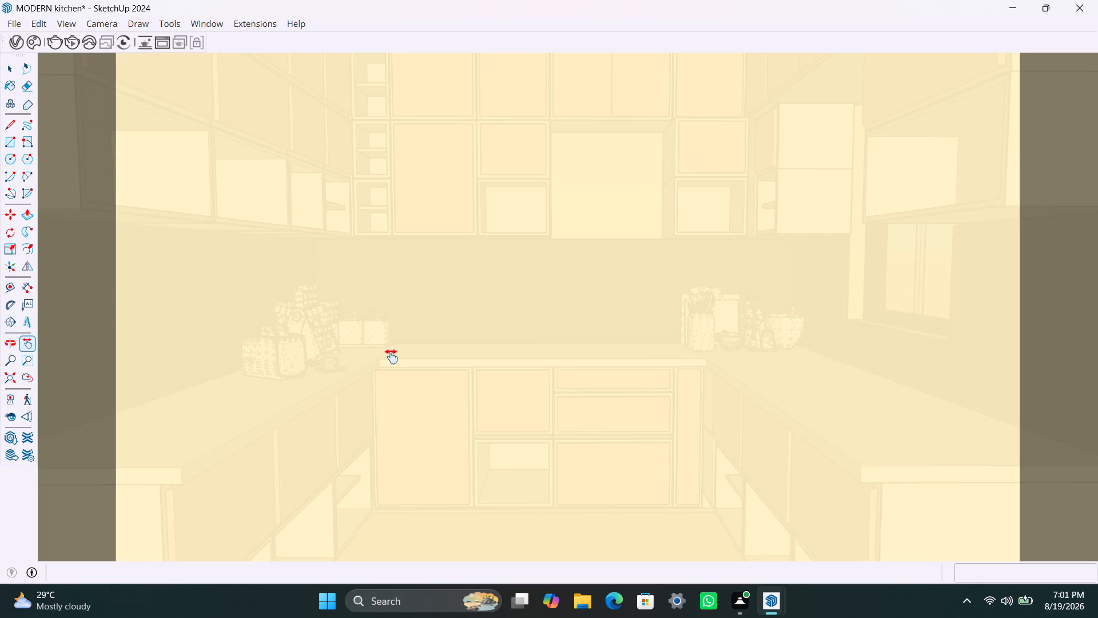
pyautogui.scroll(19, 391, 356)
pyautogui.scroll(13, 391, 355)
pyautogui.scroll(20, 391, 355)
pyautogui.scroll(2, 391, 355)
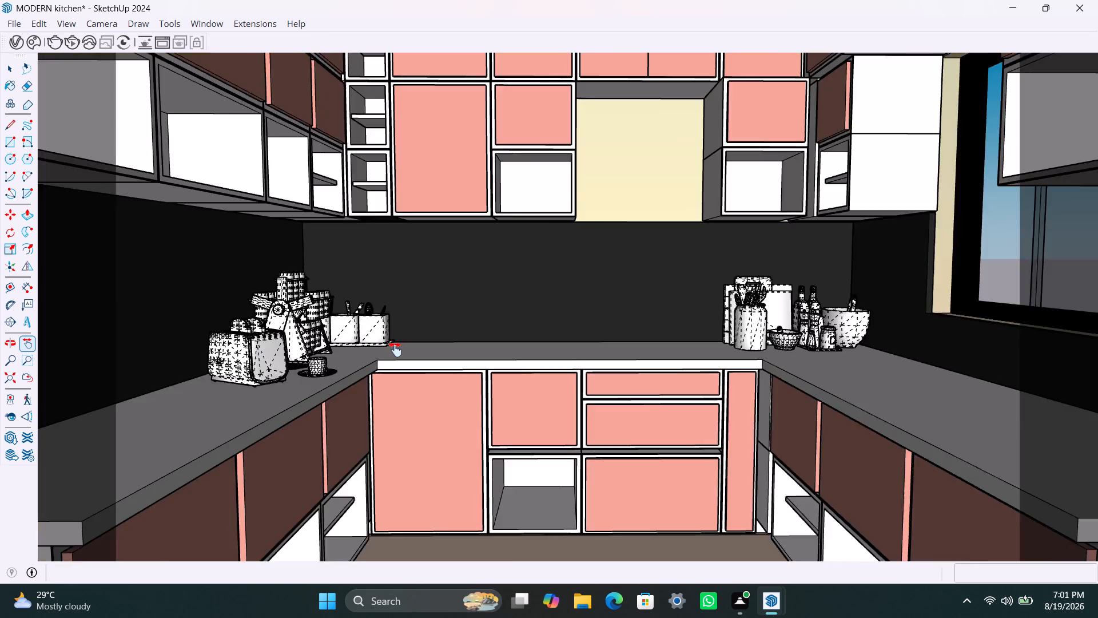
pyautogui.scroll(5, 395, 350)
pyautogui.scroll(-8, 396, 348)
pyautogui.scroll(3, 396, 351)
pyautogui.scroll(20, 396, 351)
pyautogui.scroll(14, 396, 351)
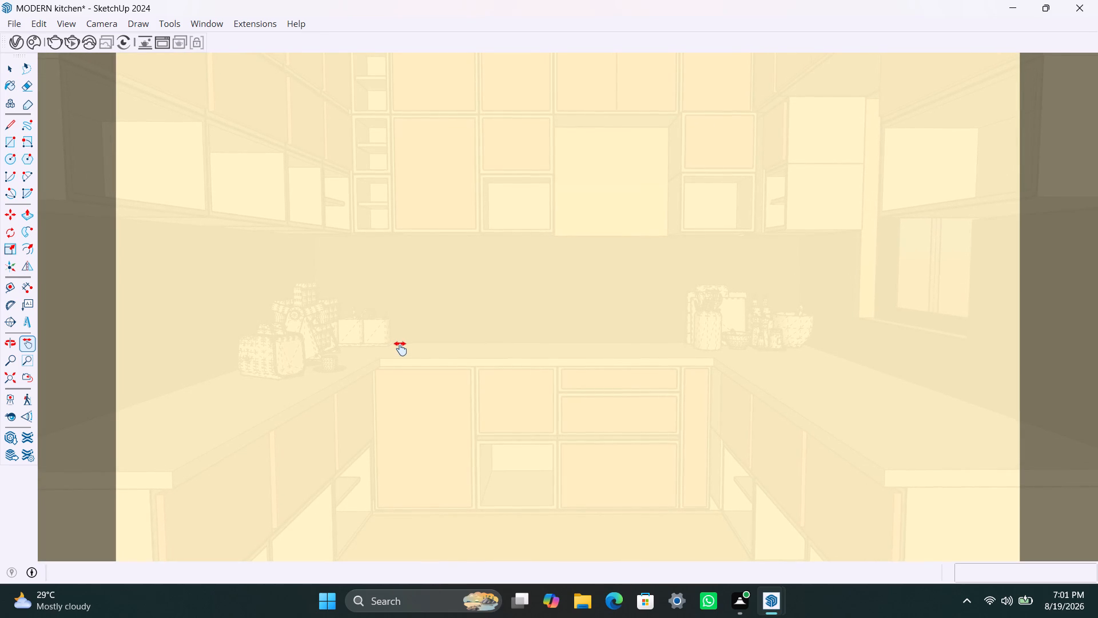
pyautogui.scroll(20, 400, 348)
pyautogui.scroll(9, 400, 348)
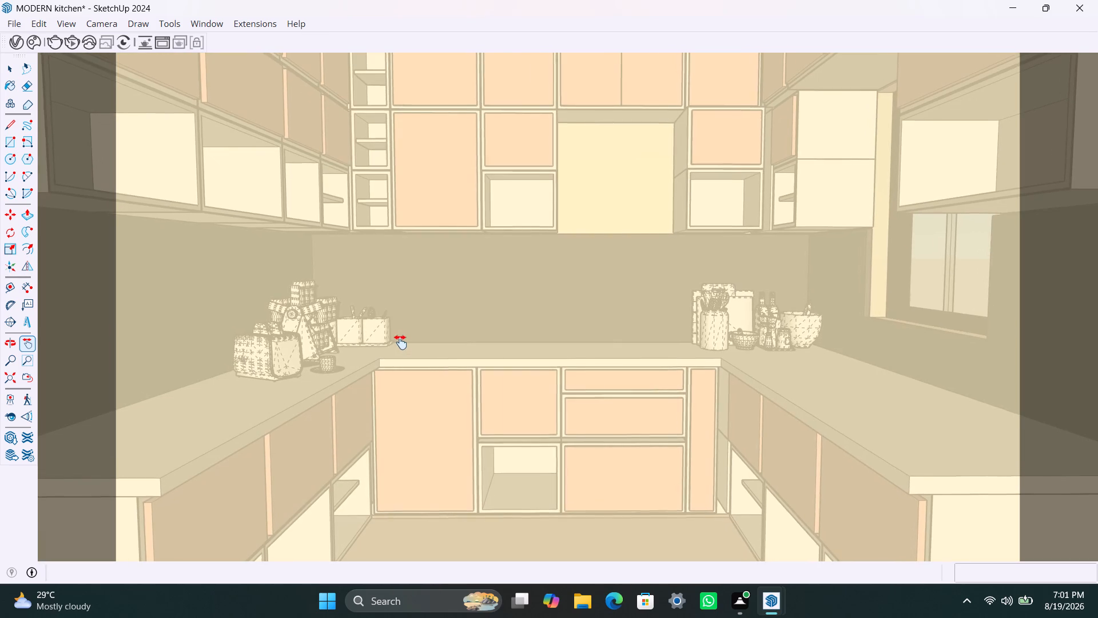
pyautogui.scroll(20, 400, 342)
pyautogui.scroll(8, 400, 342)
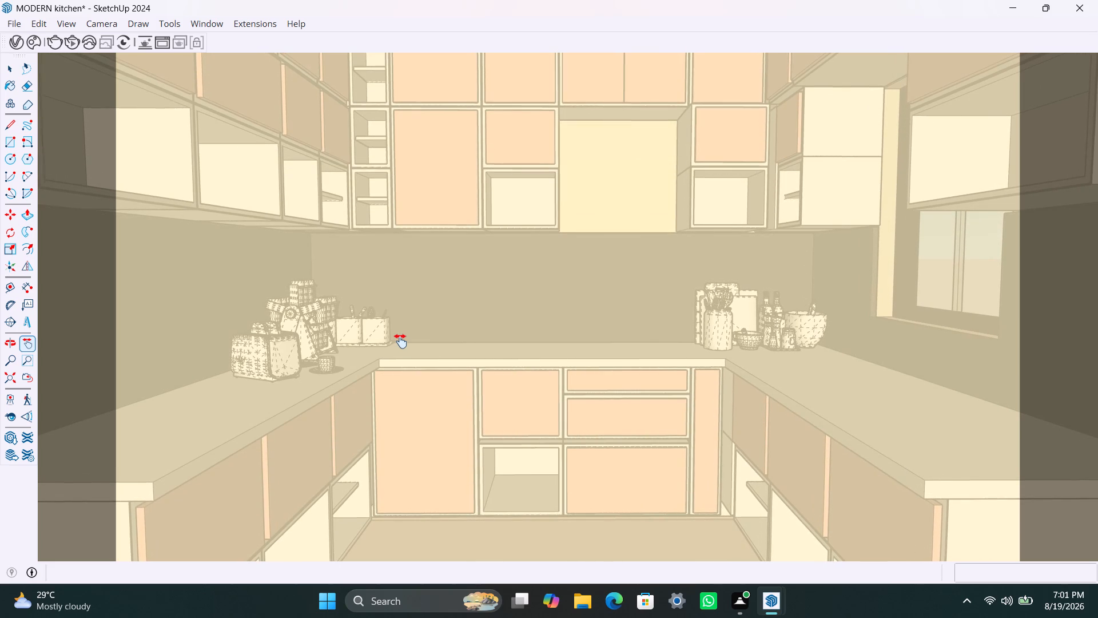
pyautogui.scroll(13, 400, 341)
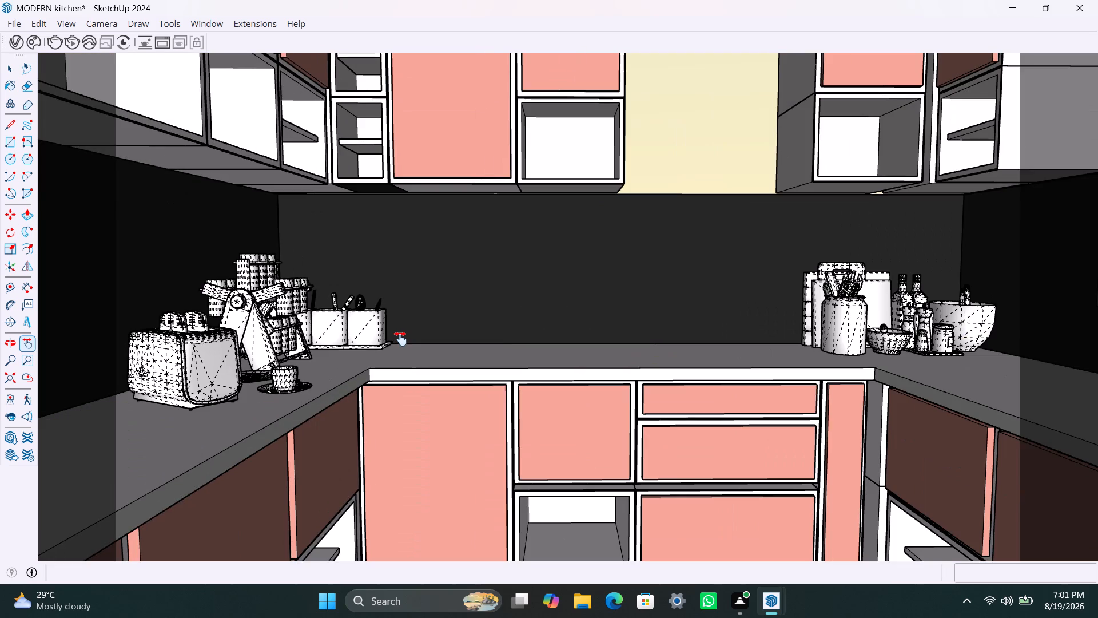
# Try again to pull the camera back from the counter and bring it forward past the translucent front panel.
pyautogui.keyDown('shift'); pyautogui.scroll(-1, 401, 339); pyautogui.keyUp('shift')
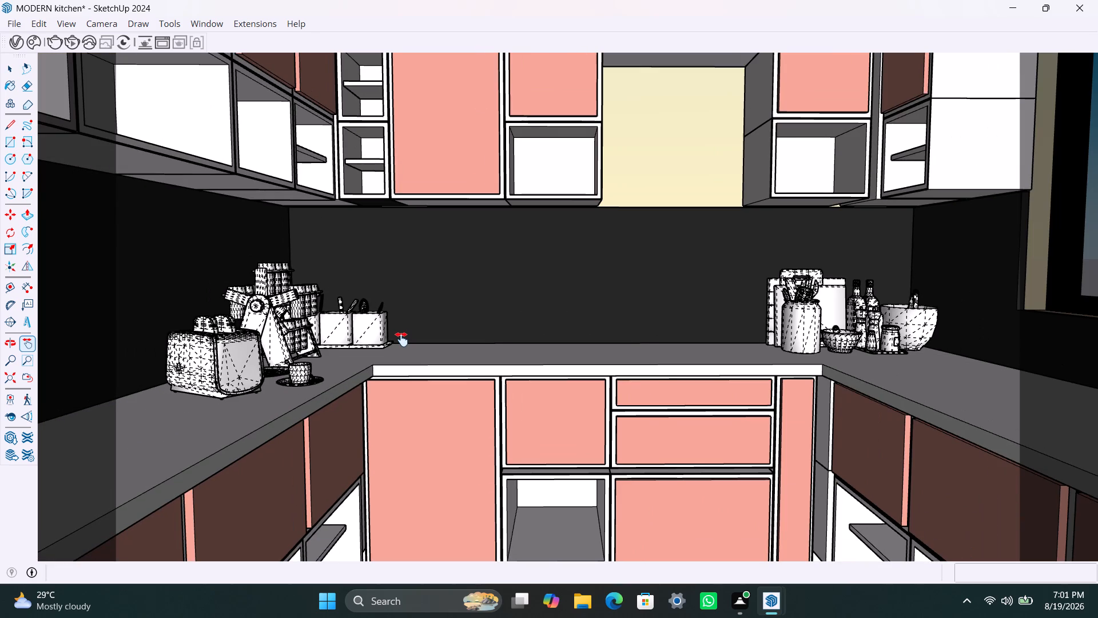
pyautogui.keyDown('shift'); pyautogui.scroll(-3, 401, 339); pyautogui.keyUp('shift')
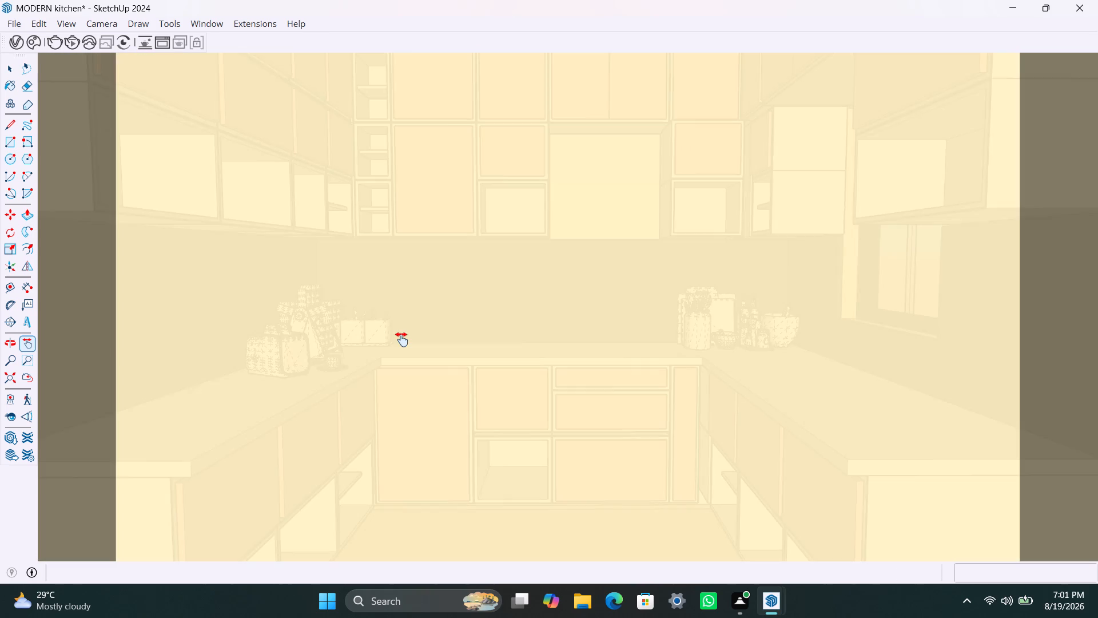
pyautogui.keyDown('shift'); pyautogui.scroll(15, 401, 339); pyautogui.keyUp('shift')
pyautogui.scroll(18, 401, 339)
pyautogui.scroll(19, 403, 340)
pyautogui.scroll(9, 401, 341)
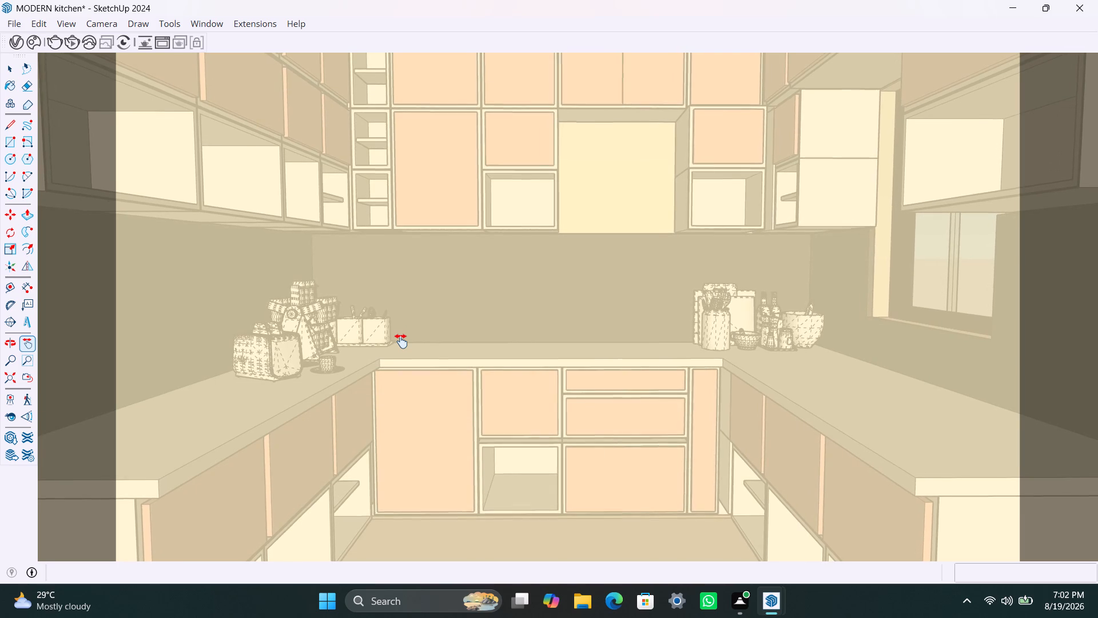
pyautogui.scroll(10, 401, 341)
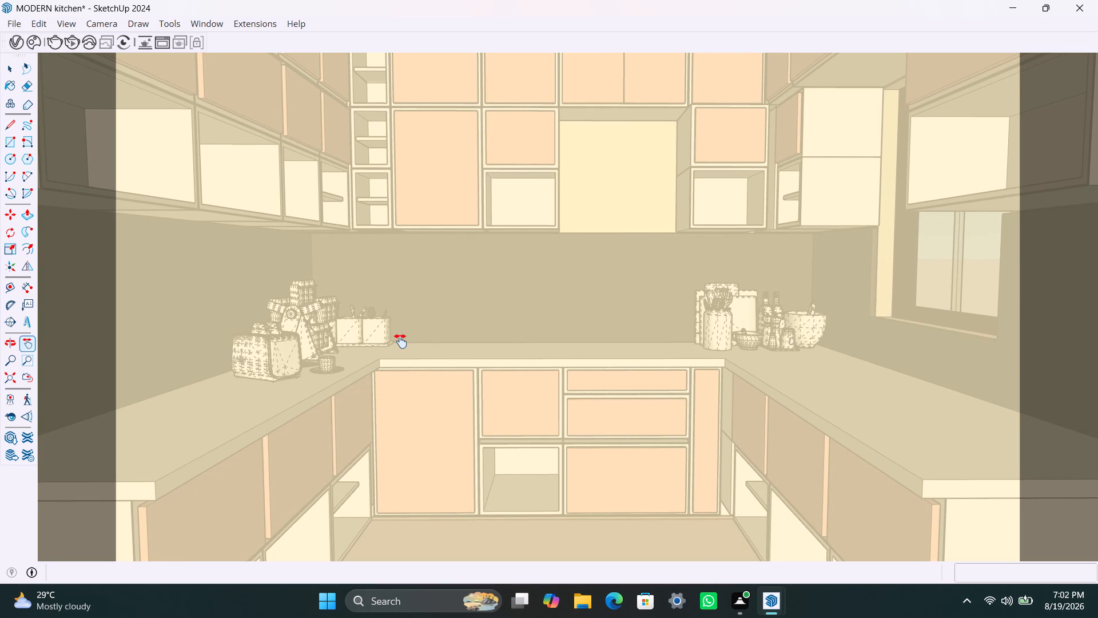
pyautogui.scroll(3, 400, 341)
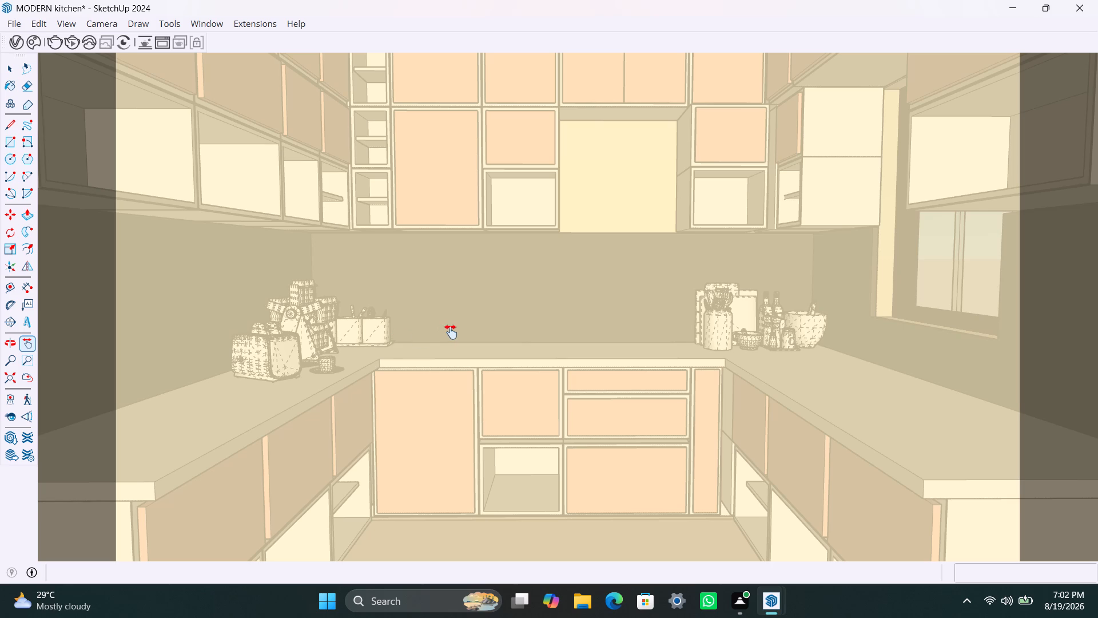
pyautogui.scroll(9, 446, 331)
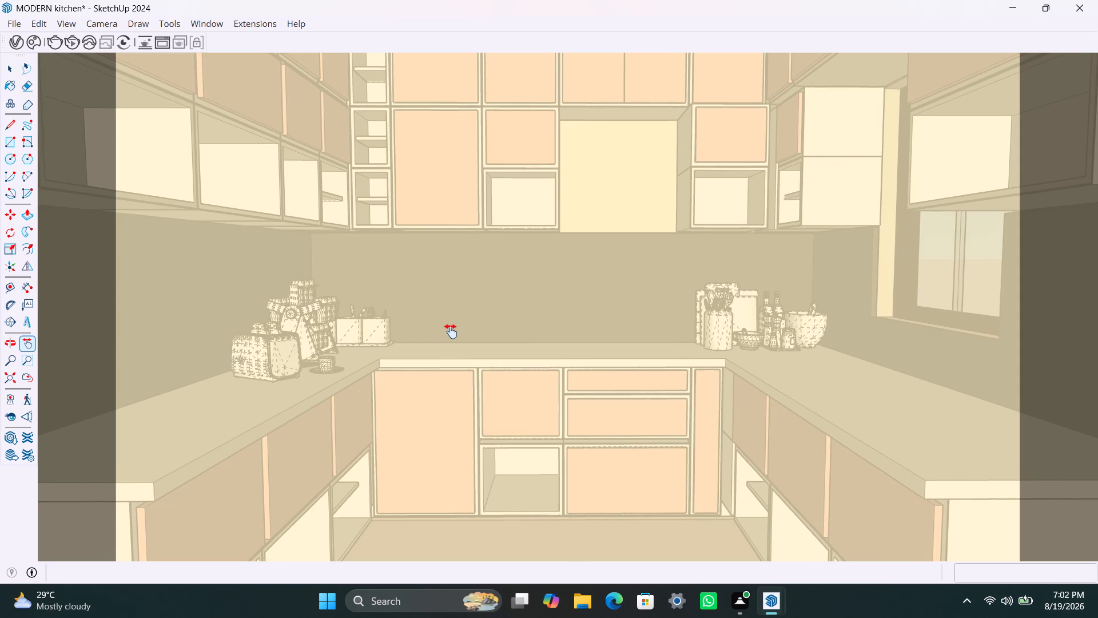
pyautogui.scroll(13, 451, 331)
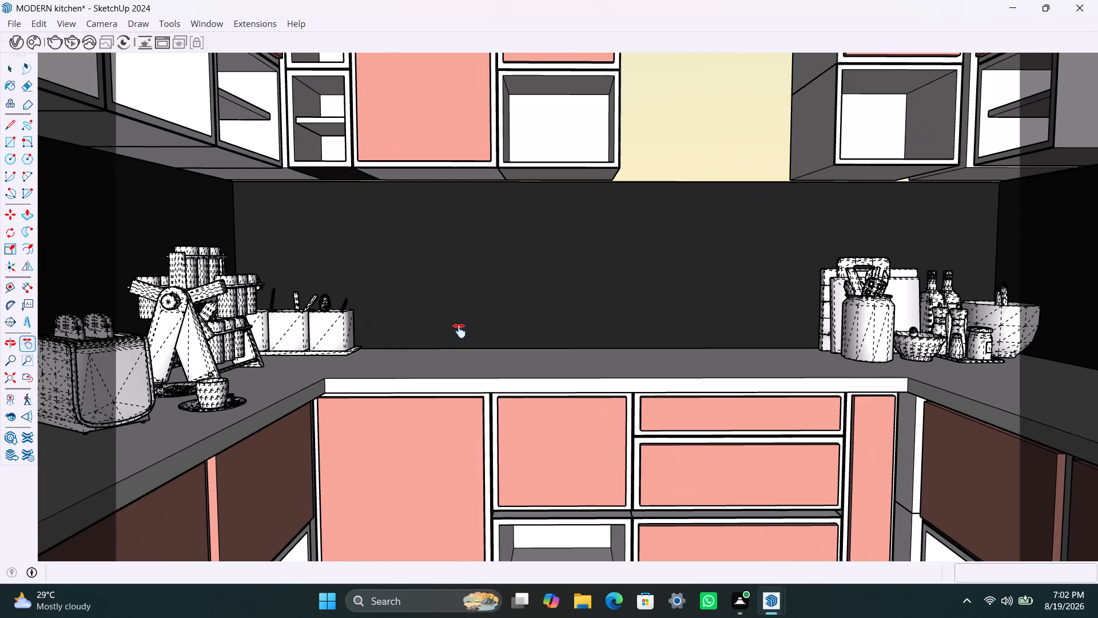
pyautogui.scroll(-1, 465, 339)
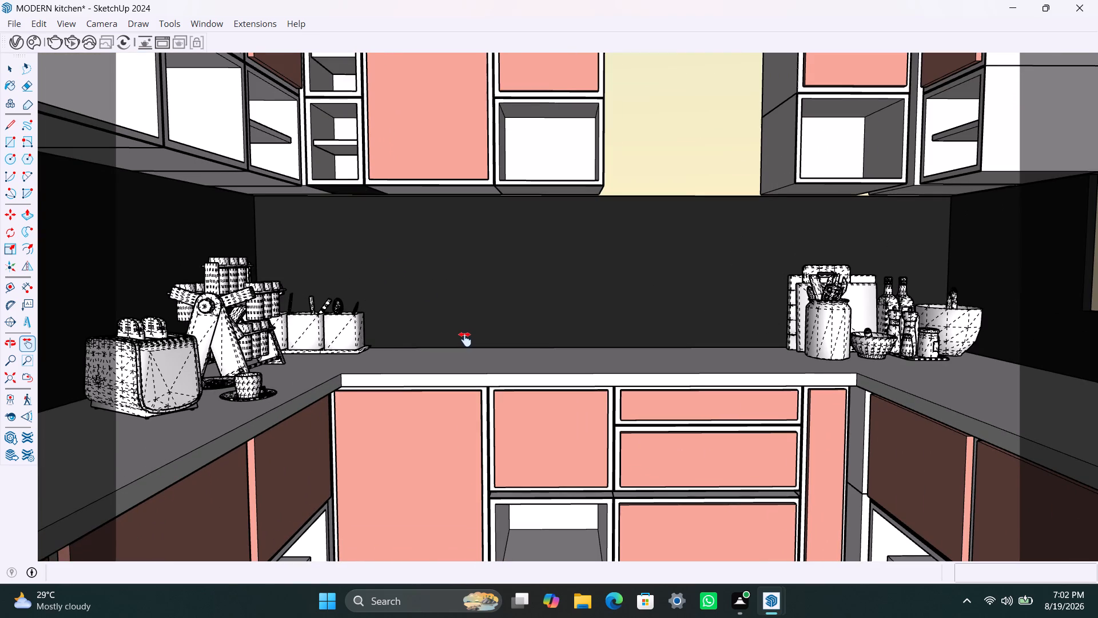
# Lower the camera angle to about countertop level and pull back to include the floor and both side counters.
pyautogui.moveTo(465, 339); pyautogui.dragTo(464, 282, button='middle')
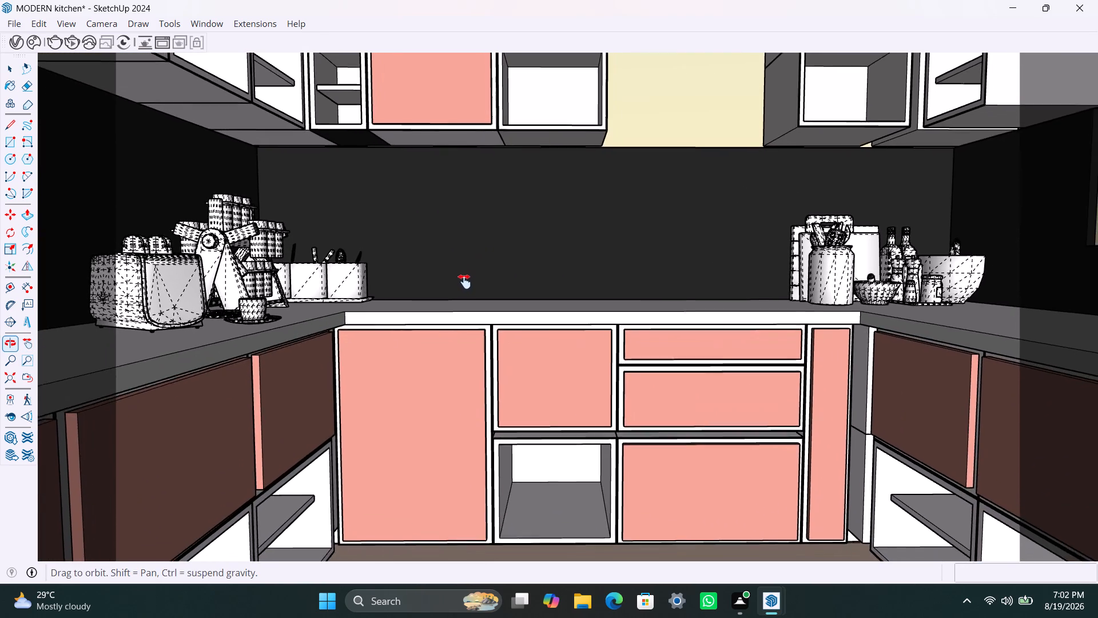
pyautogui.moveTo(464, 282); pyautogui.dragTo(460, 275, button='middle')
pyautogui.scroll(-2, 460, 275)
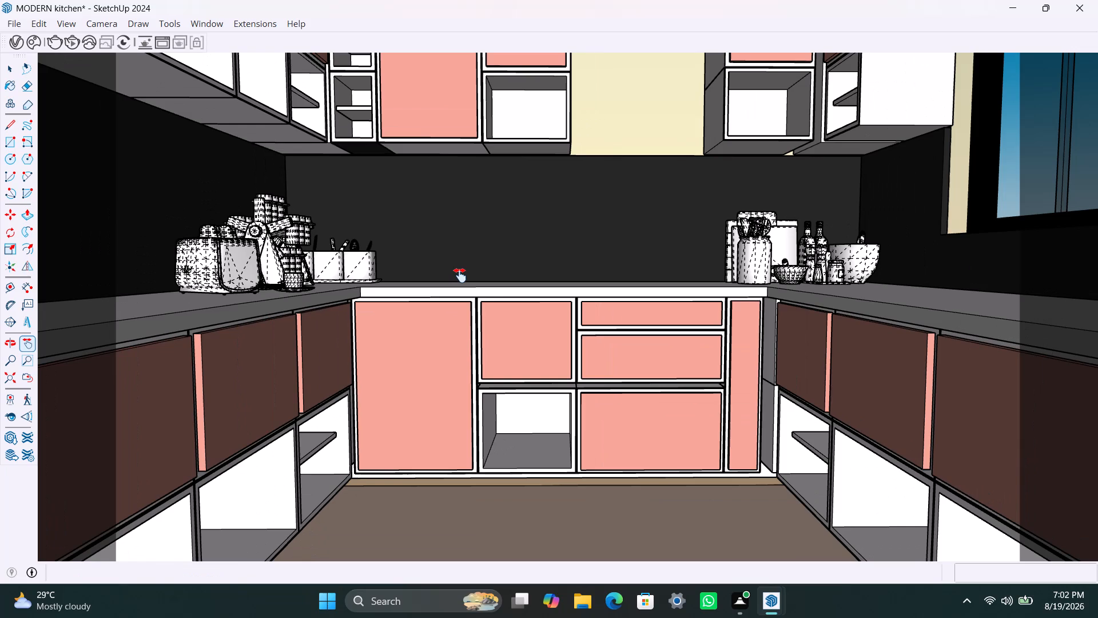
pyautogui.scroll(-1, 460, 275)
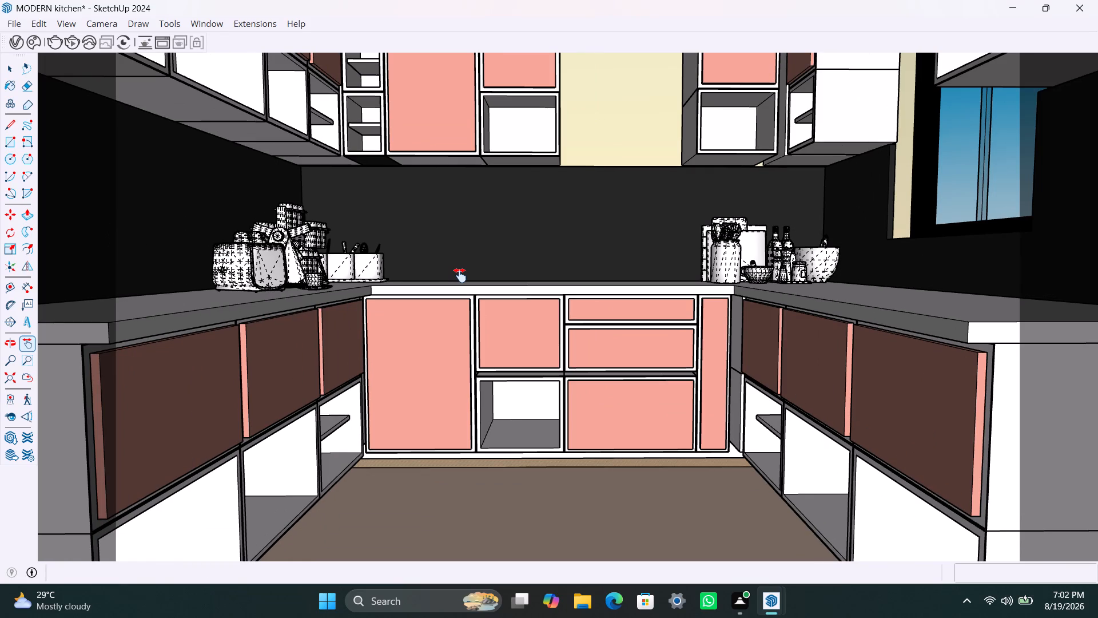
pyautogui.scroll(-1, 460, 275)
pyautogui.scroll(5, 460, 275)
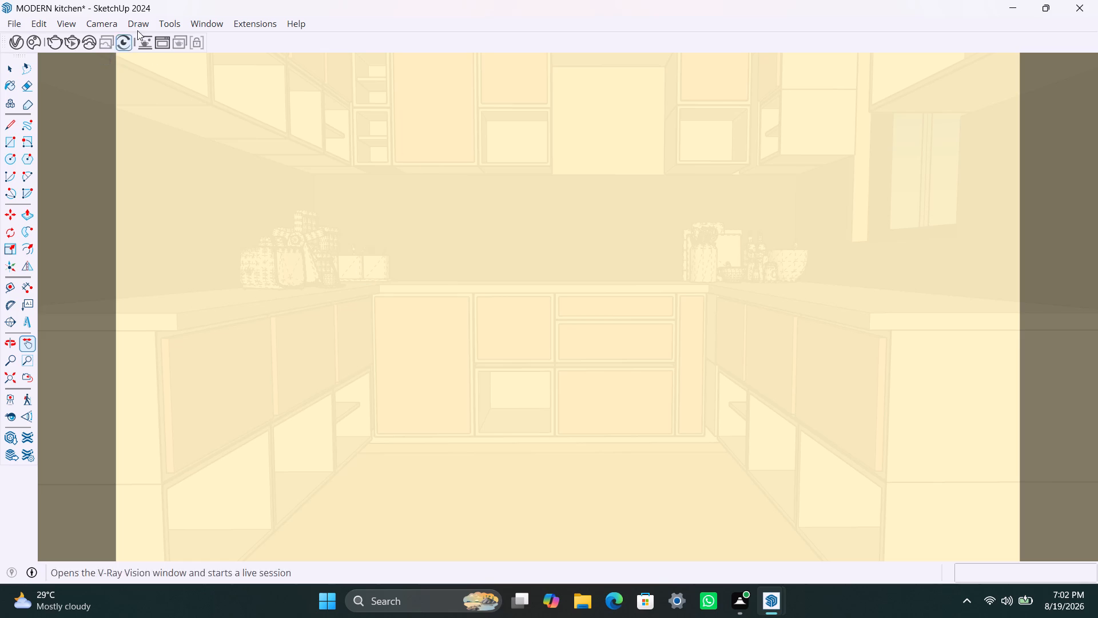
# Switch the camera to two-point perspective and widen the view to frame the whole kitchen with both cabinet runs.
pyautogui.click(101, 23)
pyautogui.click(118, 124)
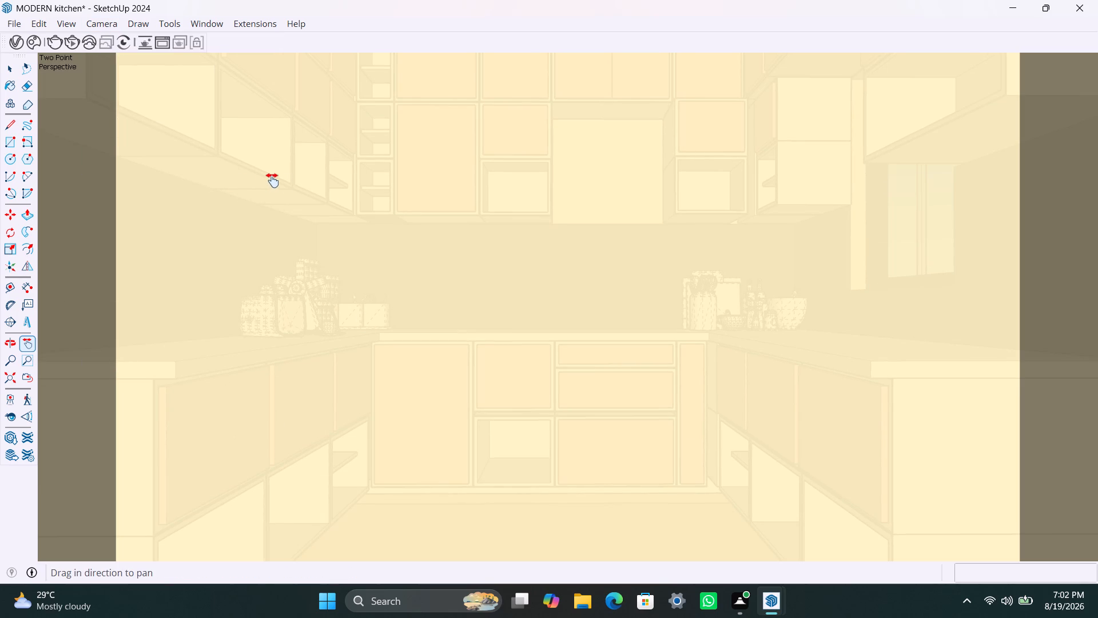
pyautogui.scroll(14, 353, 220)
pyautogui.scroll(-20, 357, 225)
pyautogui.scroll(-5, 357, 225)
pyautogui.scroll(-16, 525, 285)
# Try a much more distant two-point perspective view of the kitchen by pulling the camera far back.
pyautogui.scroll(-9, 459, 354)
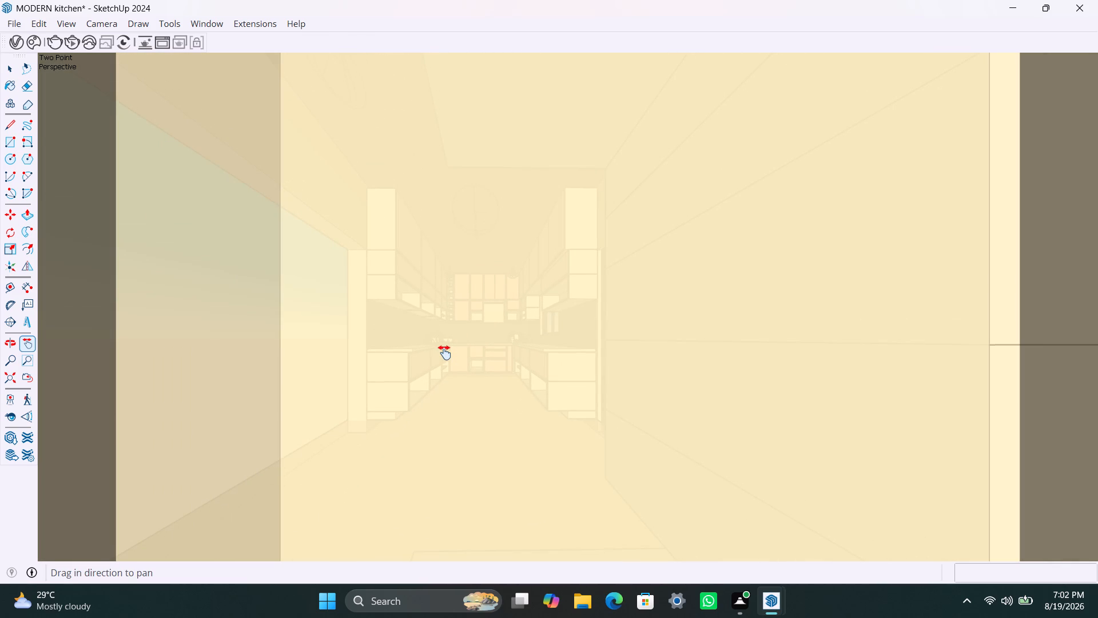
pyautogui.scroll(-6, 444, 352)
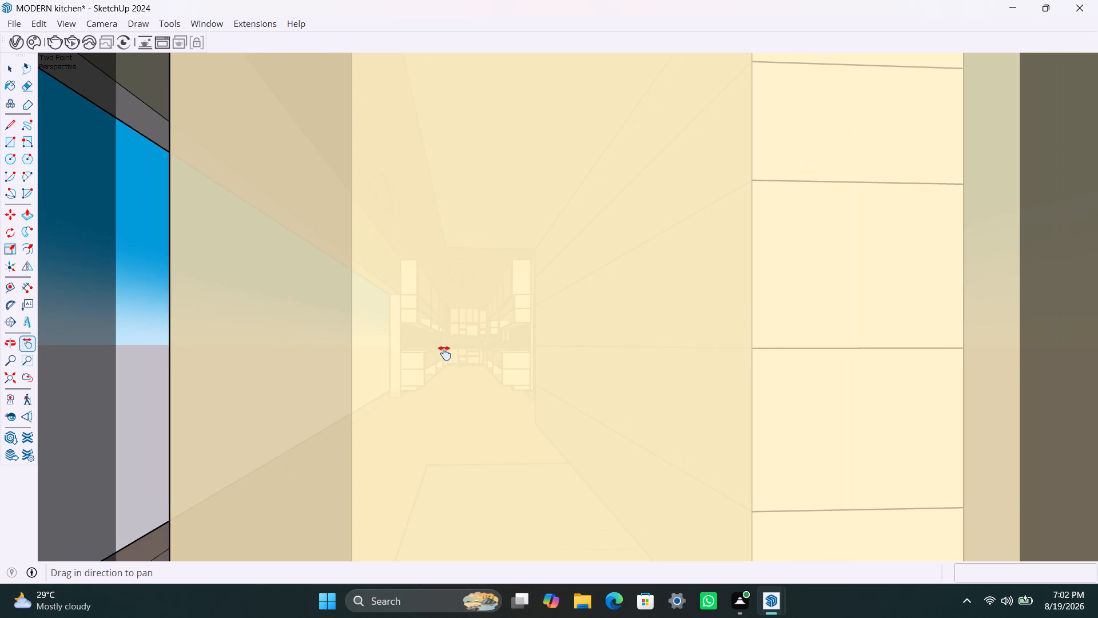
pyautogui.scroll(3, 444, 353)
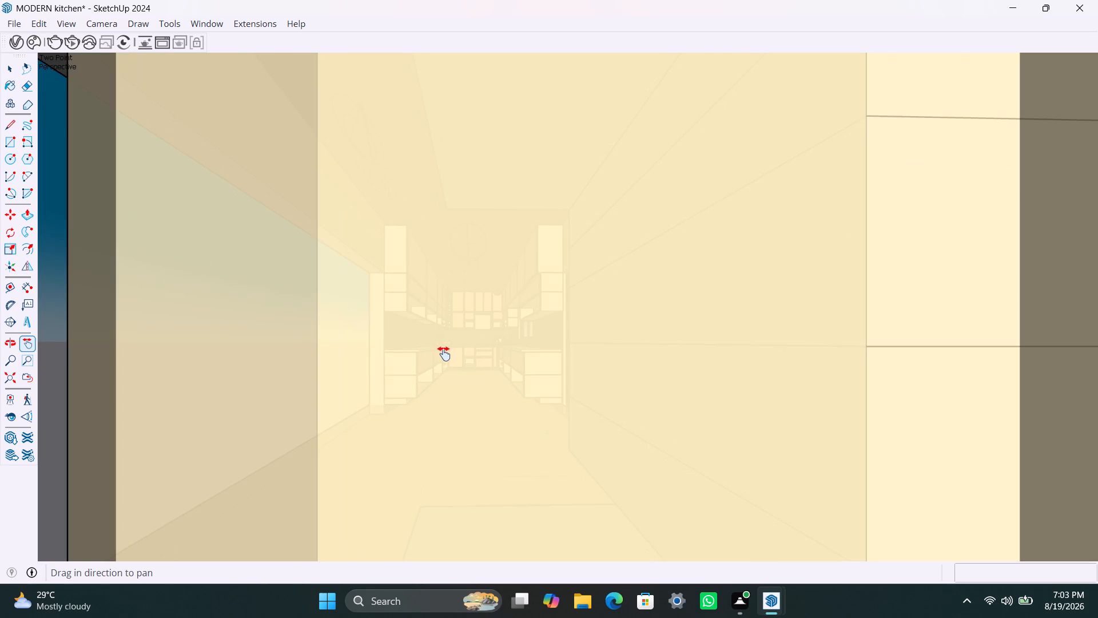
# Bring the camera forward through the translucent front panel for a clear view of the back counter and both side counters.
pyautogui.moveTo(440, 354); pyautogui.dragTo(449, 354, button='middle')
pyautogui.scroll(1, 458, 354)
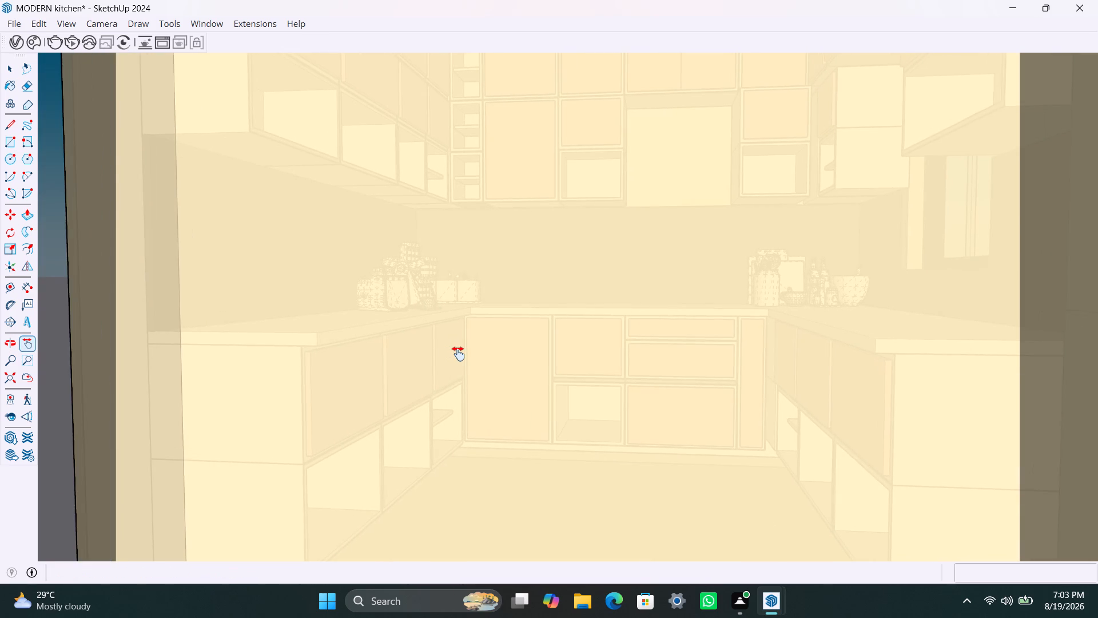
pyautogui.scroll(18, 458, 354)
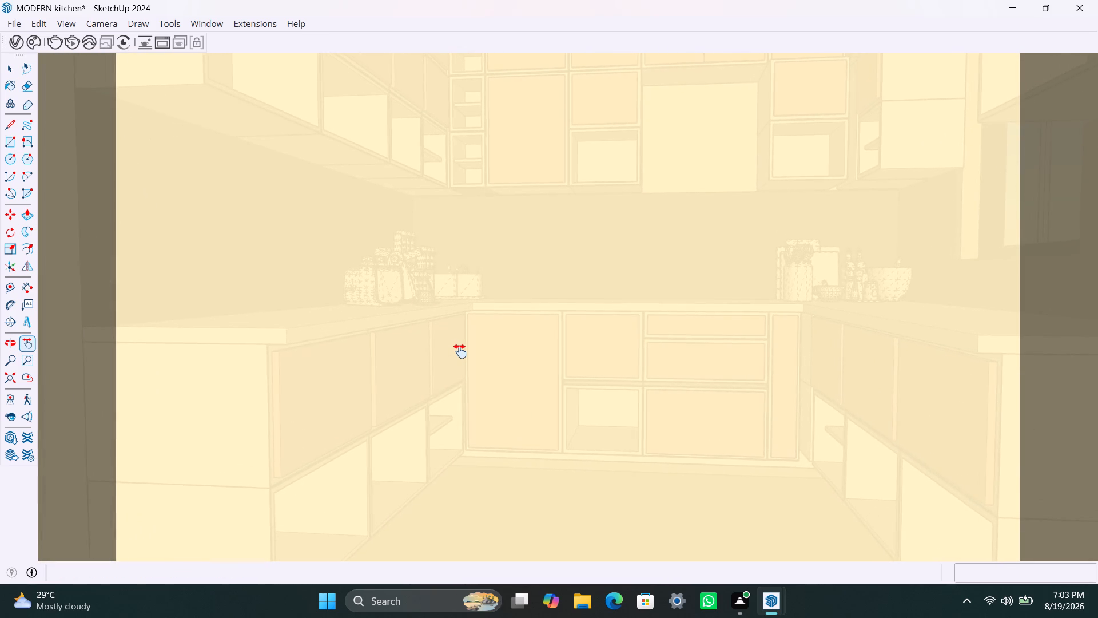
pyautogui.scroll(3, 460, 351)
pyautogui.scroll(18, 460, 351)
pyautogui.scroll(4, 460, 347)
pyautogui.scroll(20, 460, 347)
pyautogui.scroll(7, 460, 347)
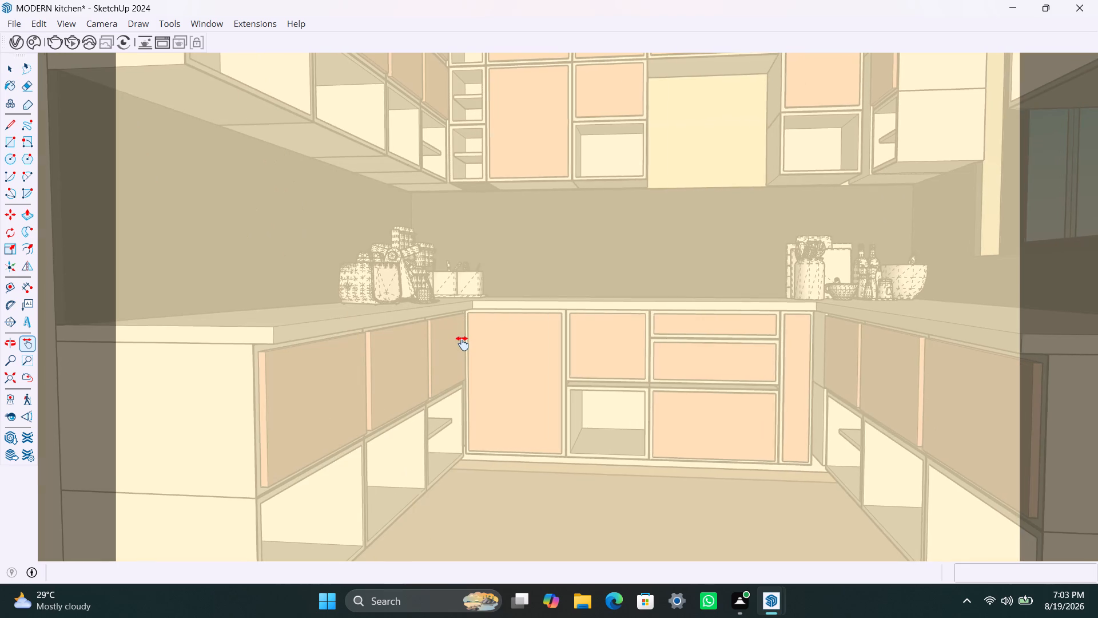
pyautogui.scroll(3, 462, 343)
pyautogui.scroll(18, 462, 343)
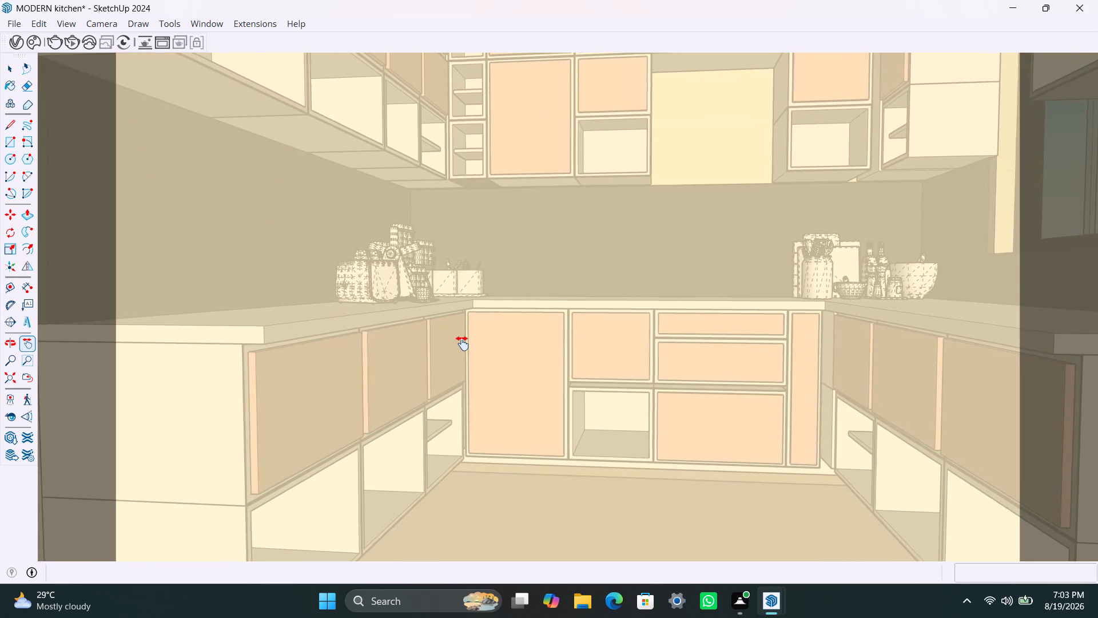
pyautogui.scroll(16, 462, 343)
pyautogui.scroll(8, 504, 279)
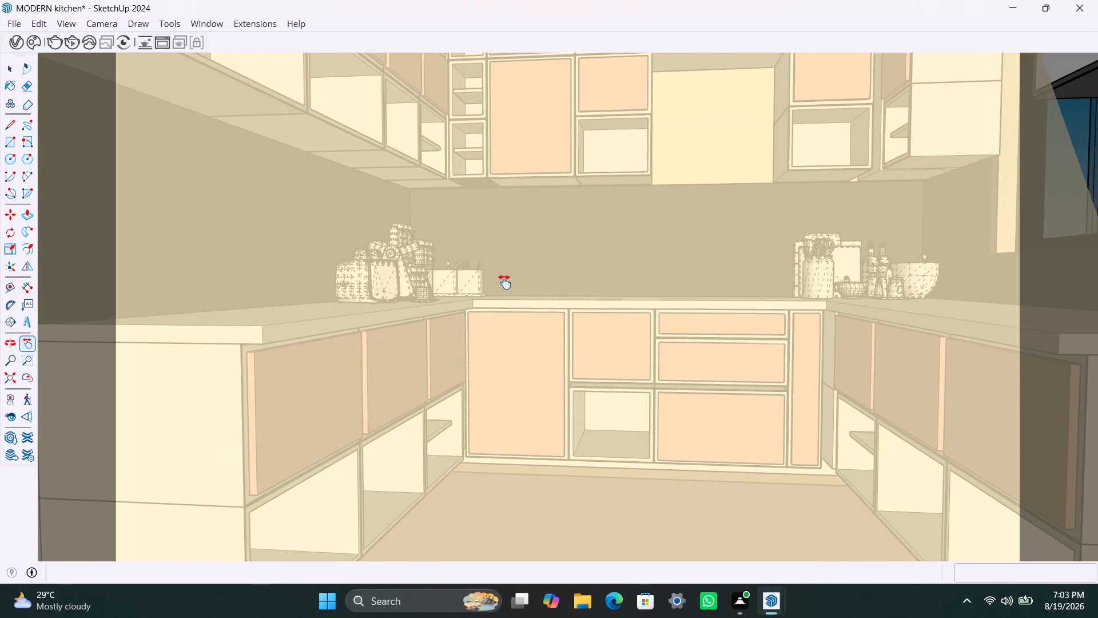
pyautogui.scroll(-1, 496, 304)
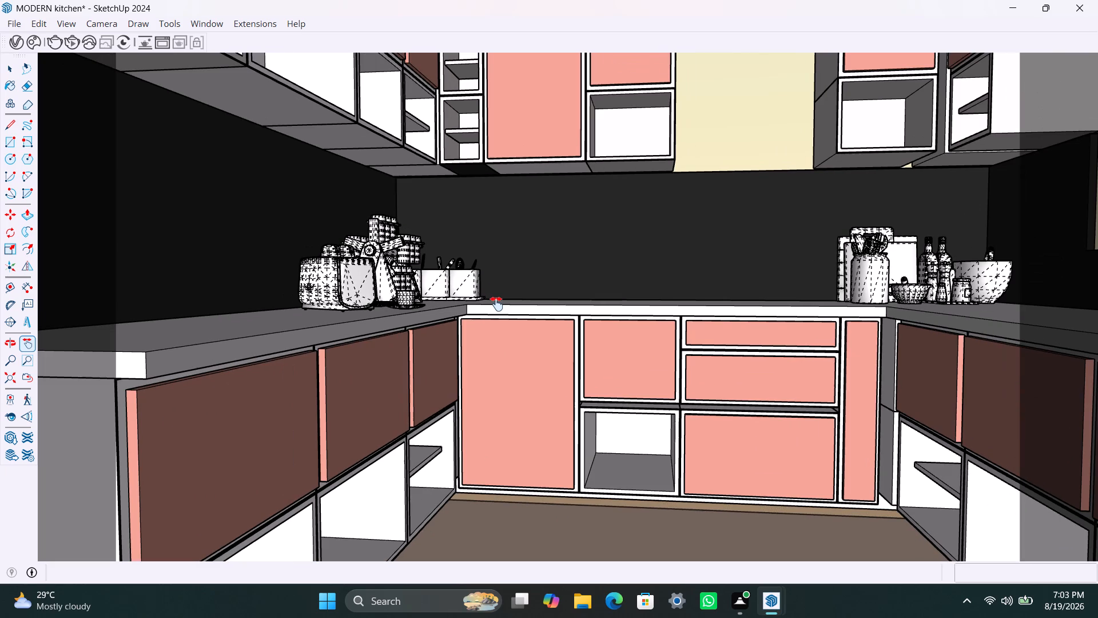
# Orbit and pan the camera to face the back cabinets straight on, centred between both side cabinet runs.
pyautogui.keyDown('shift'); pyautogui.moveTo(496, 304); pyautogui.dragTo(497, 298, button='middle'); pyautogui.keyUp('shift')
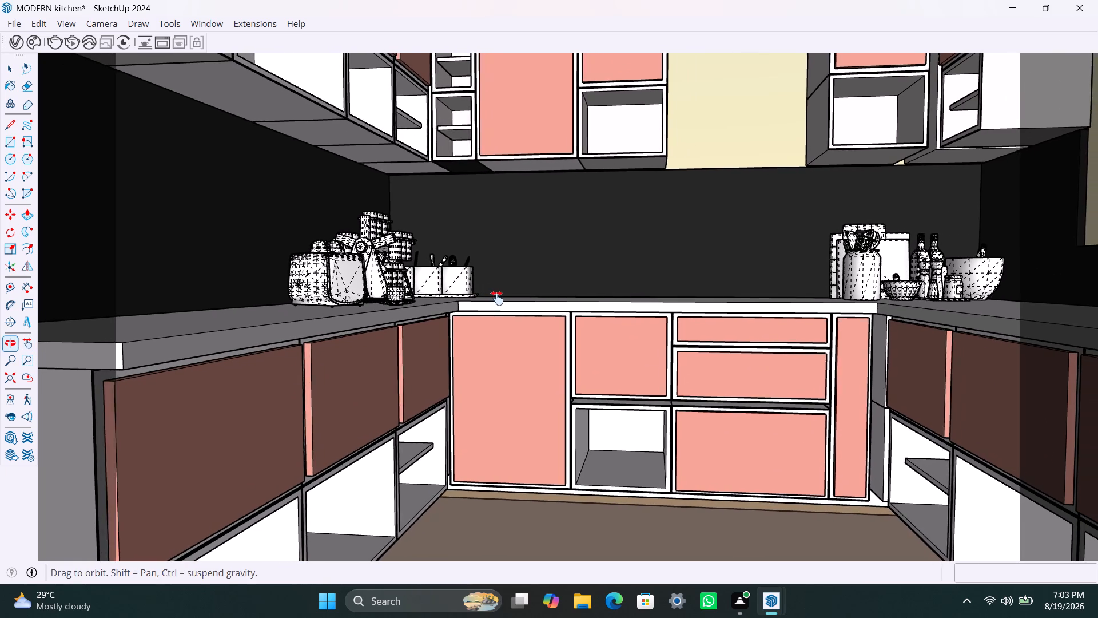
pyautogui.keyDown('shift'); pyautogui.moveTo(497, 298); pyautogui.dragTo(480, 285, button='middle'); pyautogui.keyUp('shift')
pyautogui.scroll(-1, 480, 285)
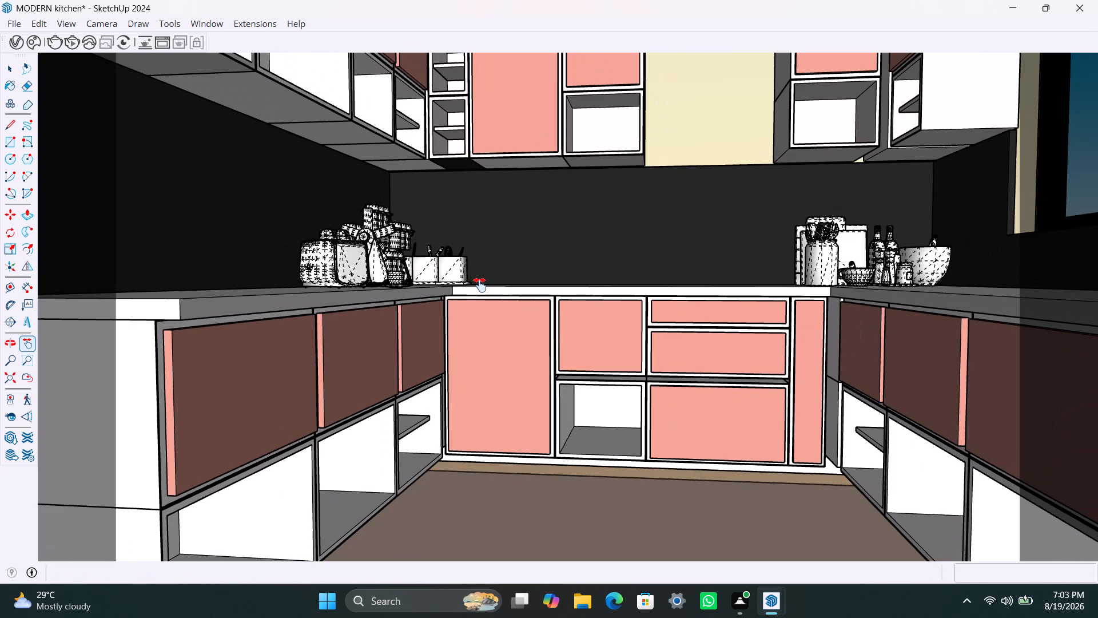
pyautogui.scroll(-1, 480, 285)
pyautogui.scroll(5, 480, 285)
pyautogui.moveTo(480, 285); pyautogui.dragTo(487, 287, button='middle')
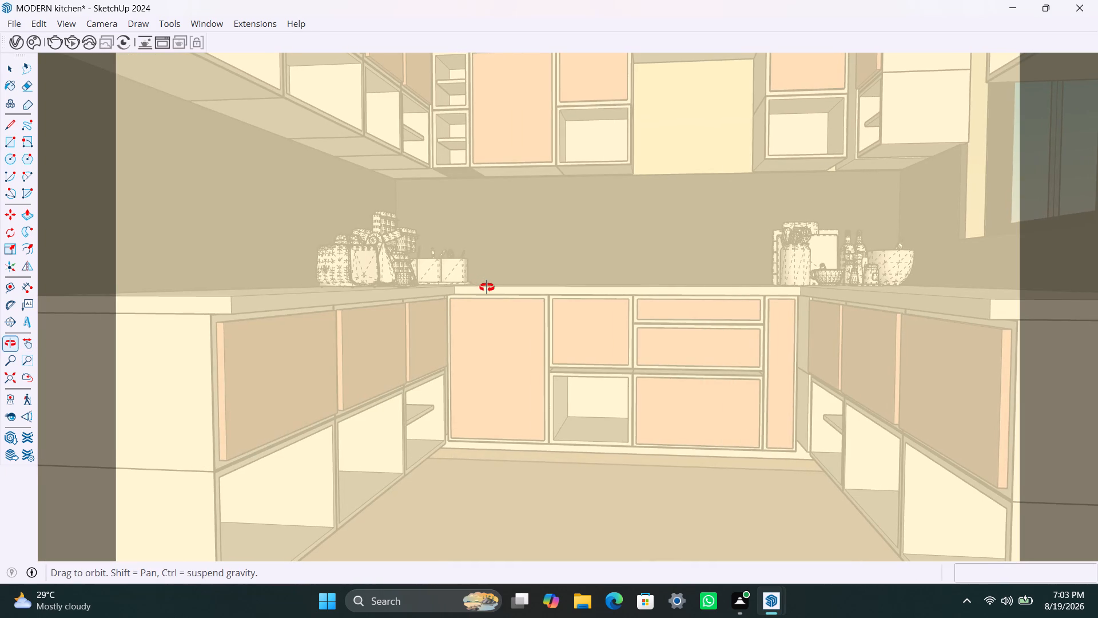
pyautogui.moveTo(487, 287); pyautogui.dragTo(511, 296, button='middle')
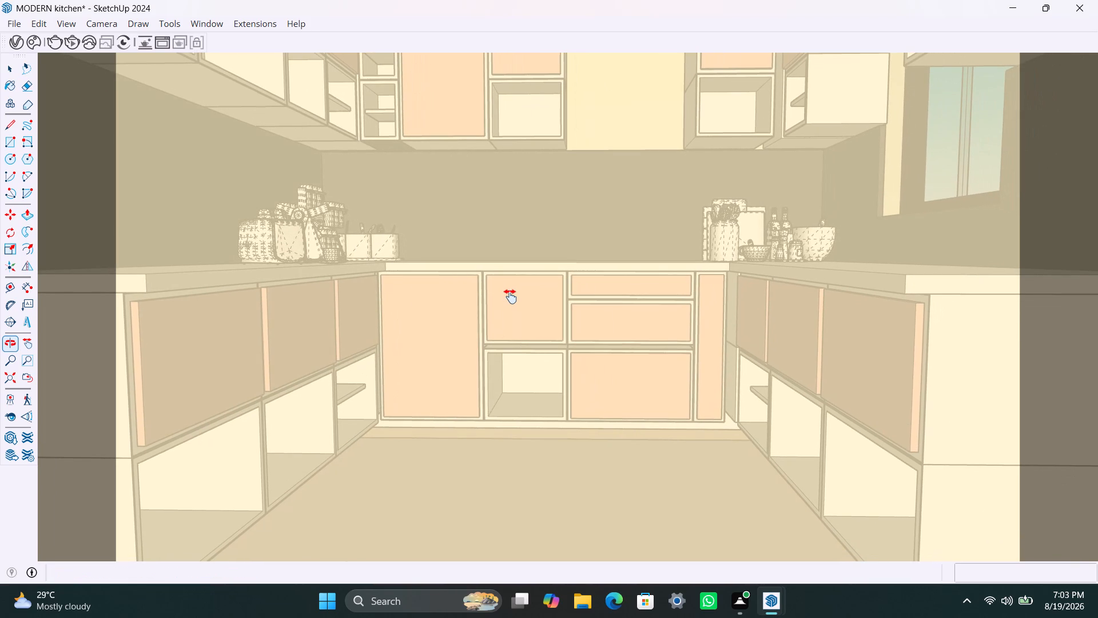
pyautogui.keyDown('shift'); pyautogui.moveTo(510, 296); pyautogui.dragTo(538, 296, button='middle'); pyautogui.keyUp('shift')
pyautogui.scroll(-1, 499, 298)
pyautogui.moveTo(494, 299); pyautogui.dragTo(505, 302, button='middle')
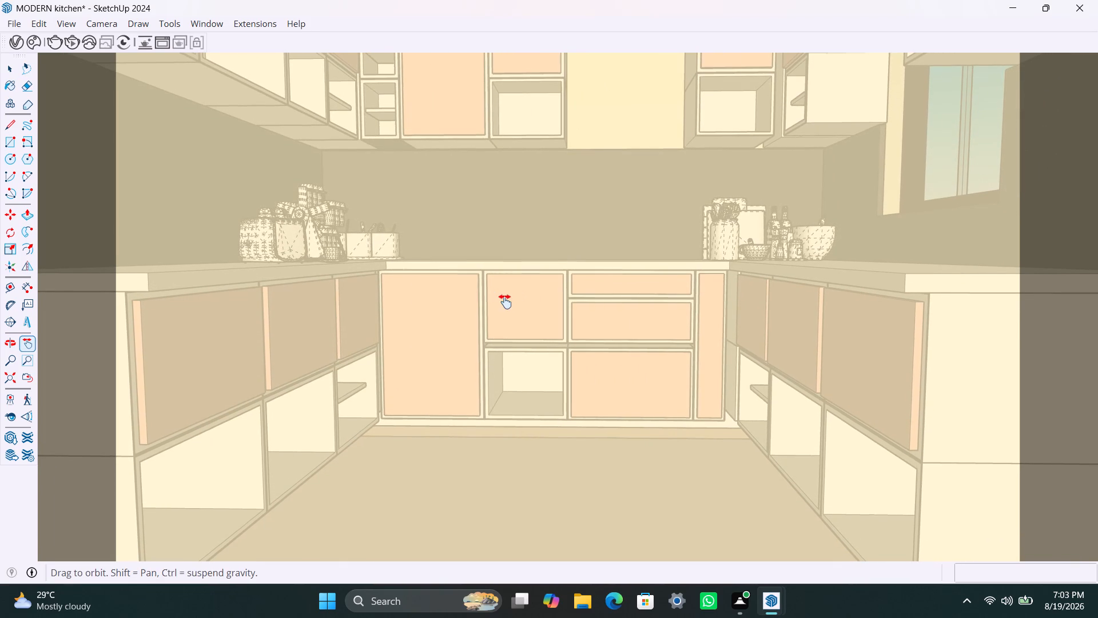
pyautogui.moveTo(505, 302); pyautogui.dragTo(533, 303, button='middle')
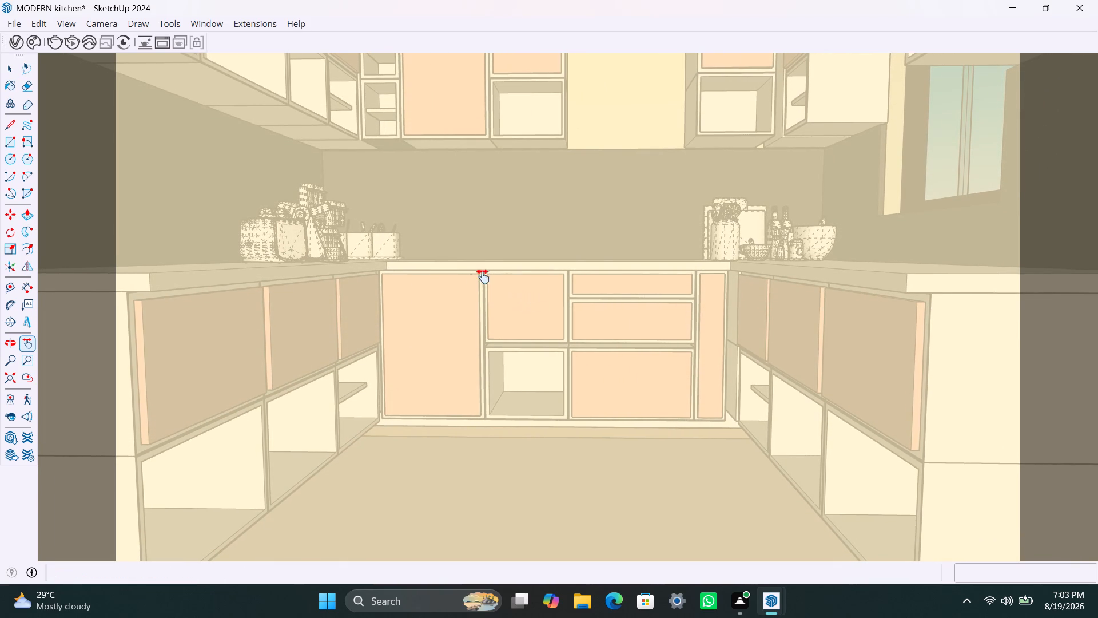
pyautogui.scroll(1, 490, 264)
pyautogui.moveTo(486, 262); pyautogui.dragTo(500, 264, button='middle')
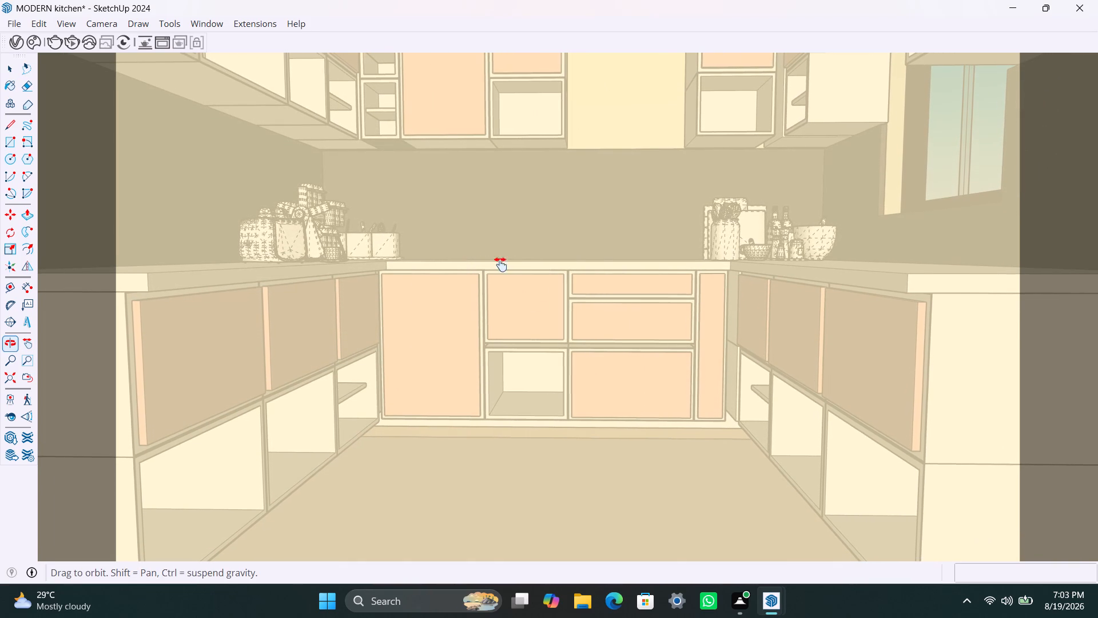
pyautogui.moveTo(500, 264); pyautogui.dragTo(527, 264, button='middle')
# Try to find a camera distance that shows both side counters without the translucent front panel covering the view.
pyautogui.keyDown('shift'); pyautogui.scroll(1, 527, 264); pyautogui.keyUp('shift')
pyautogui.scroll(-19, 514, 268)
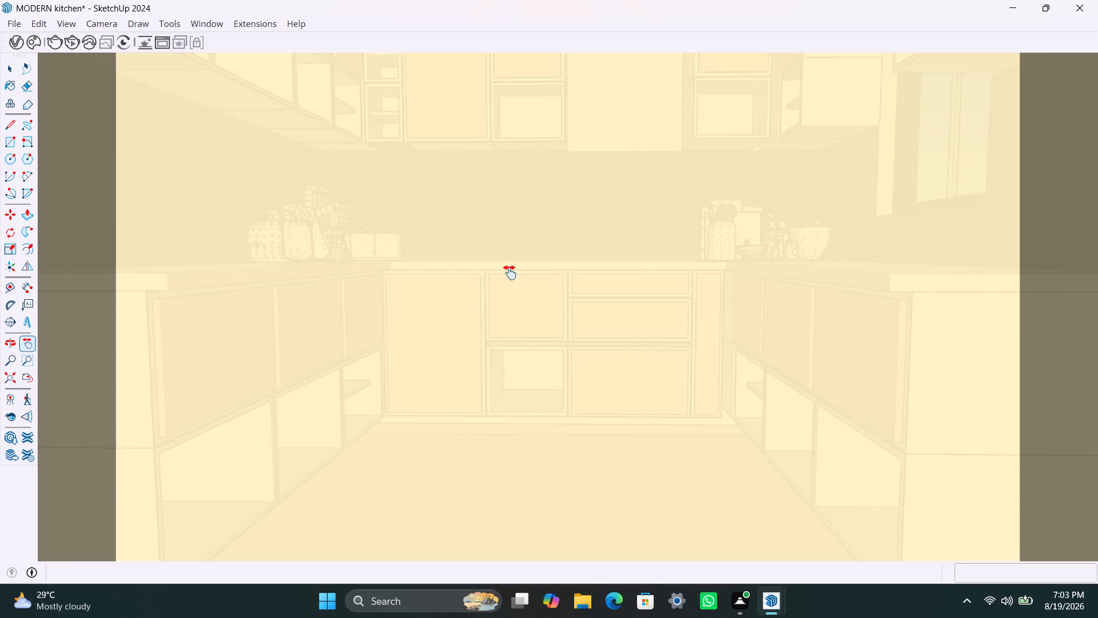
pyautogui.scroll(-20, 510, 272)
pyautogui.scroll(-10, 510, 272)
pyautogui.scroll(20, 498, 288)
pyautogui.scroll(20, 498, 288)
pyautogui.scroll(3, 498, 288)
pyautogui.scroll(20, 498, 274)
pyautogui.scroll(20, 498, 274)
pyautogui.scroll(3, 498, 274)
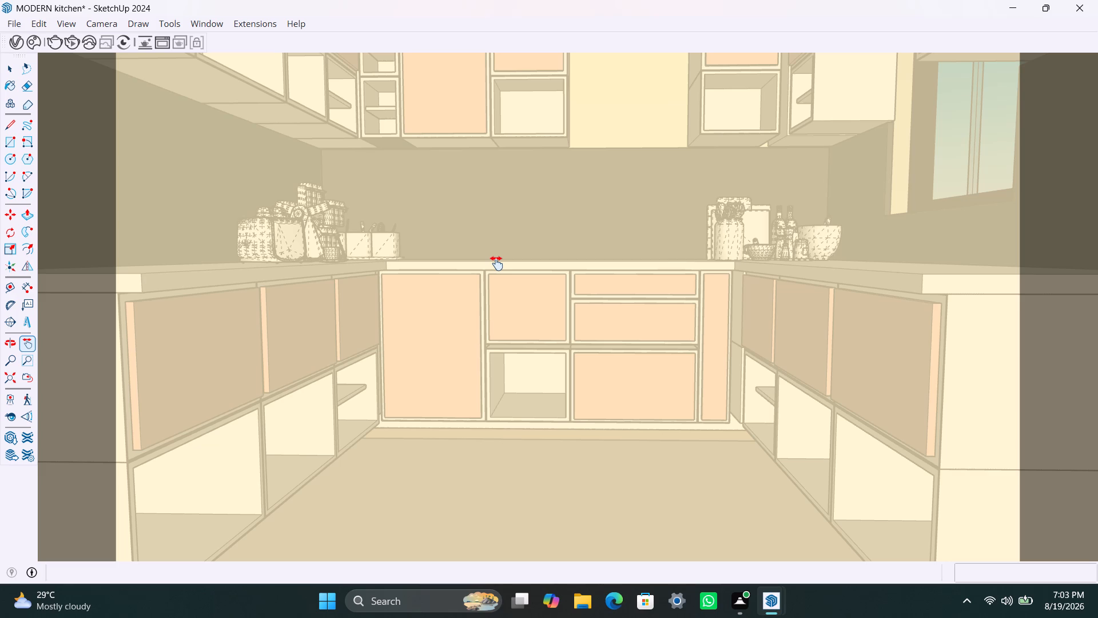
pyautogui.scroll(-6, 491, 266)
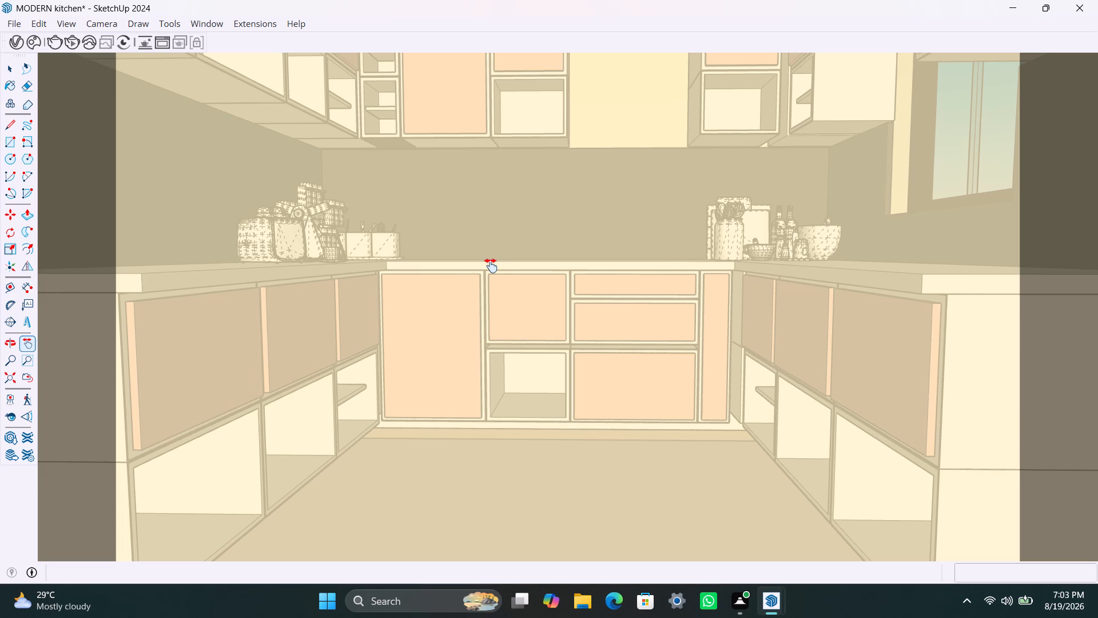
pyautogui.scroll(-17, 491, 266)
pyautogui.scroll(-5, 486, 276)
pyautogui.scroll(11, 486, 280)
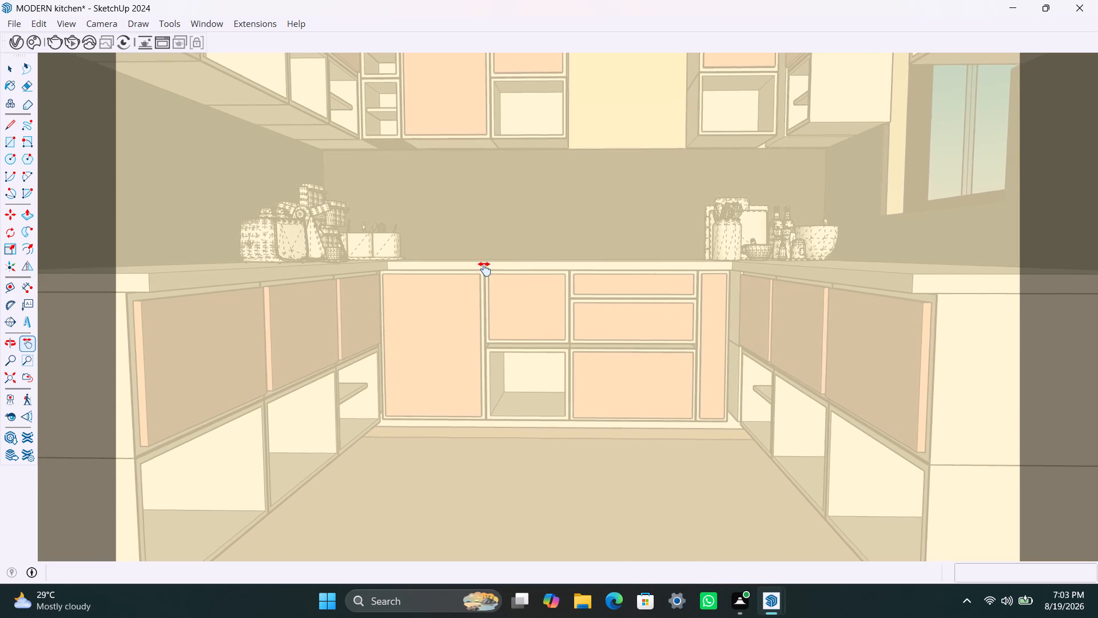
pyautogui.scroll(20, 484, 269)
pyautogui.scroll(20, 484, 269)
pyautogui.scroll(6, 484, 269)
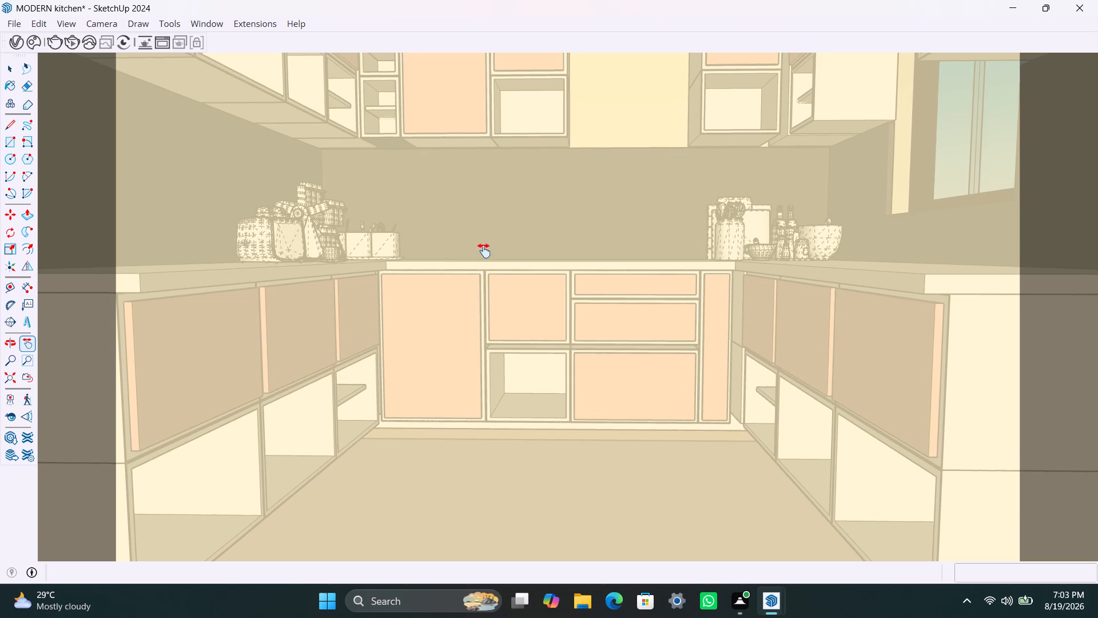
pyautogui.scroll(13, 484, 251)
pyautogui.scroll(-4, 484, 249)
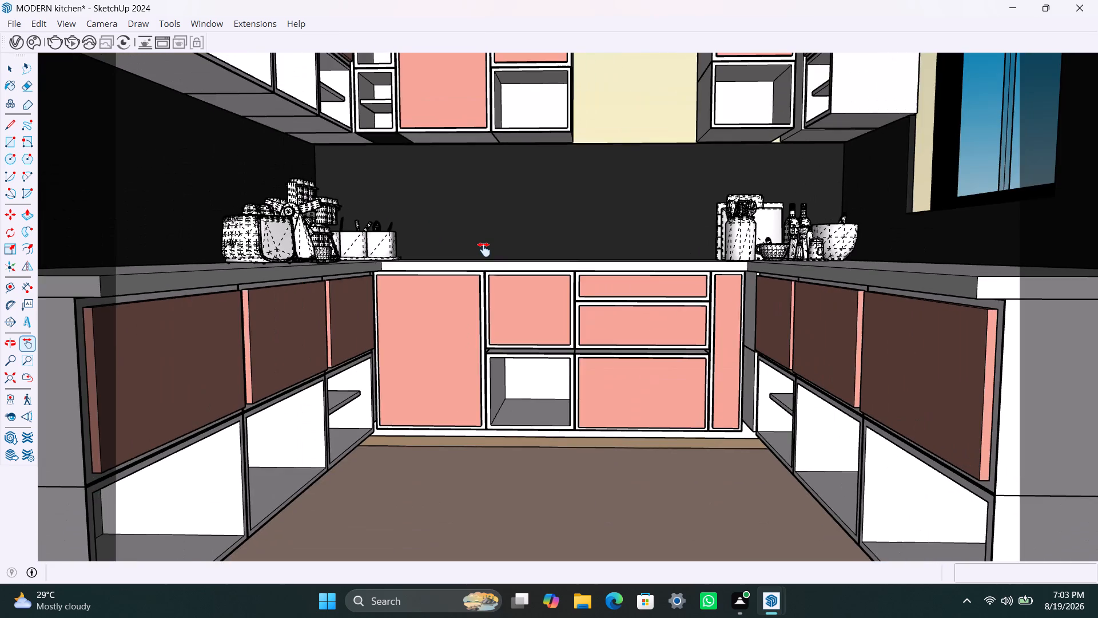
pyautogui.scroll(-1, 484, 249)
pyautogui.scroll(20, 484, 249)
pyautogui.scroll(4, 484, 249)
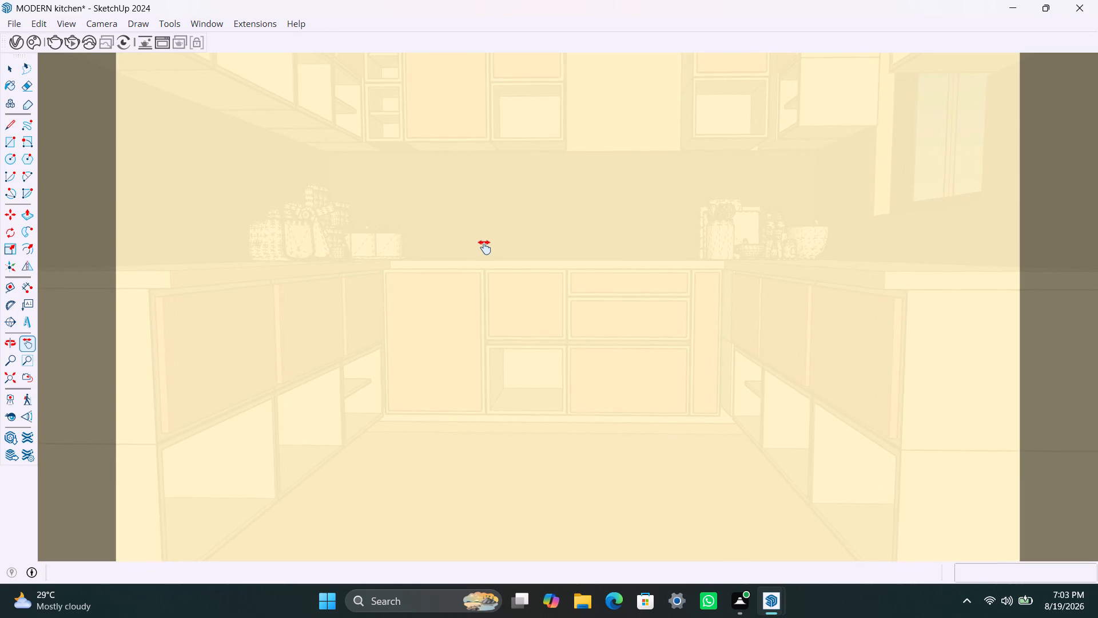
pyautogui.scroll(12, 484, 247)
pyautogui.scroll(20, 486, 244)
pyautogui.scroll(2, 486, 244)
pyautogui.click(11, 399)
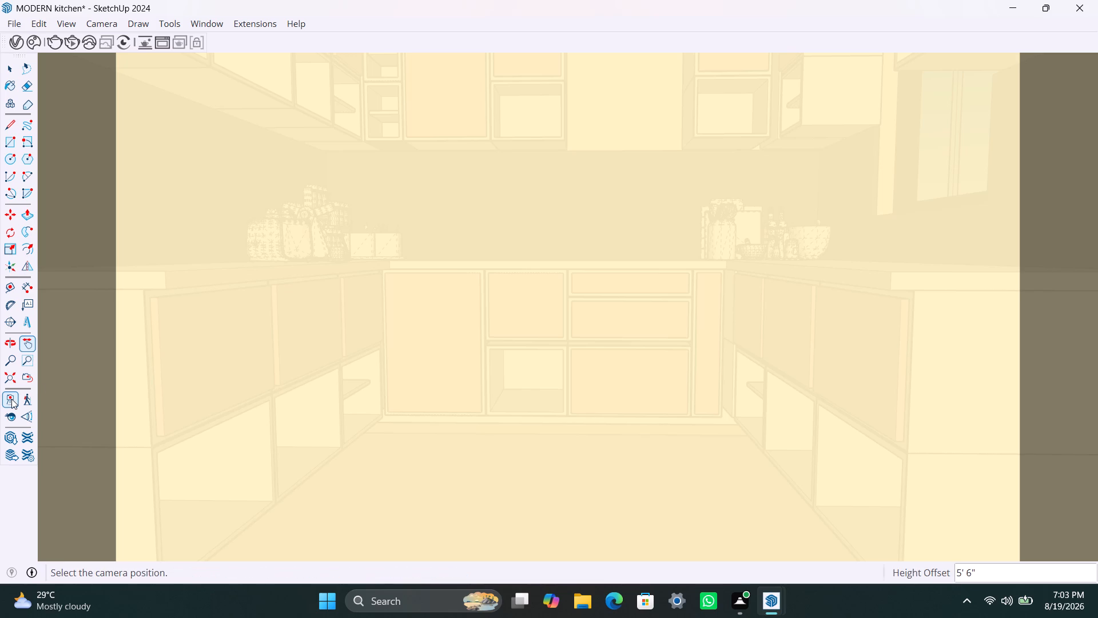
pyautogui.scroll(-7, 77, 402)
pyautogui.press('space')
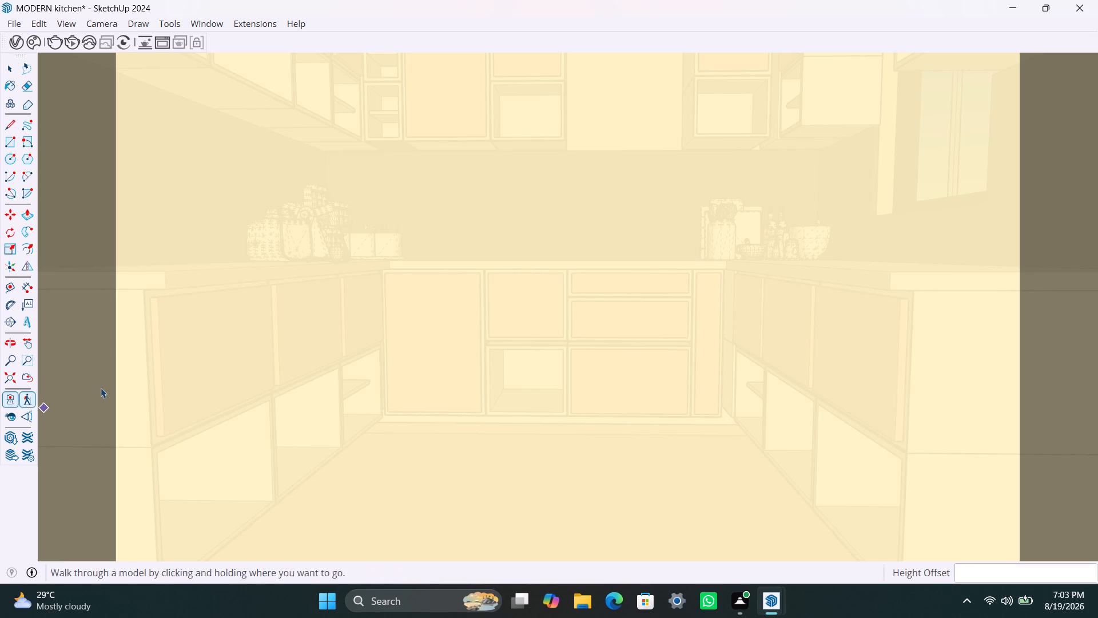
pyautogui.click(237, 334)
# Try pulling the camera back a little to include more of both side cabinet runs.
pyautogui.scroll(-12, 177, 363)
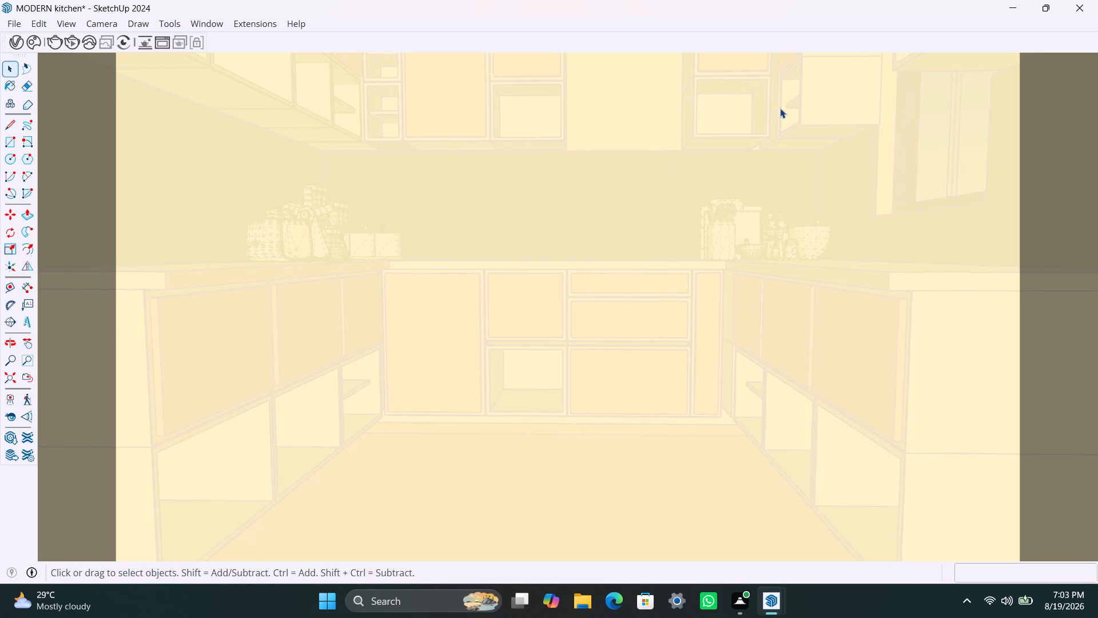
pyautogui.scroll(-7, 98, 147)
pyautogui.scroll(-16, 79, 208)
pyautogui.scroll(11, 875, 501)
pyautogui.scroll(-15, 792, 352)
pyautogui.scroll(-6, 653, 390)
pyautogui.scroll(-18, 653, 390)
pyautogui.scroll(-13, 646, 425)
# Zoom to the extents of the whole kitchen model and clear the selection.
pyautogui.click(9, 398)
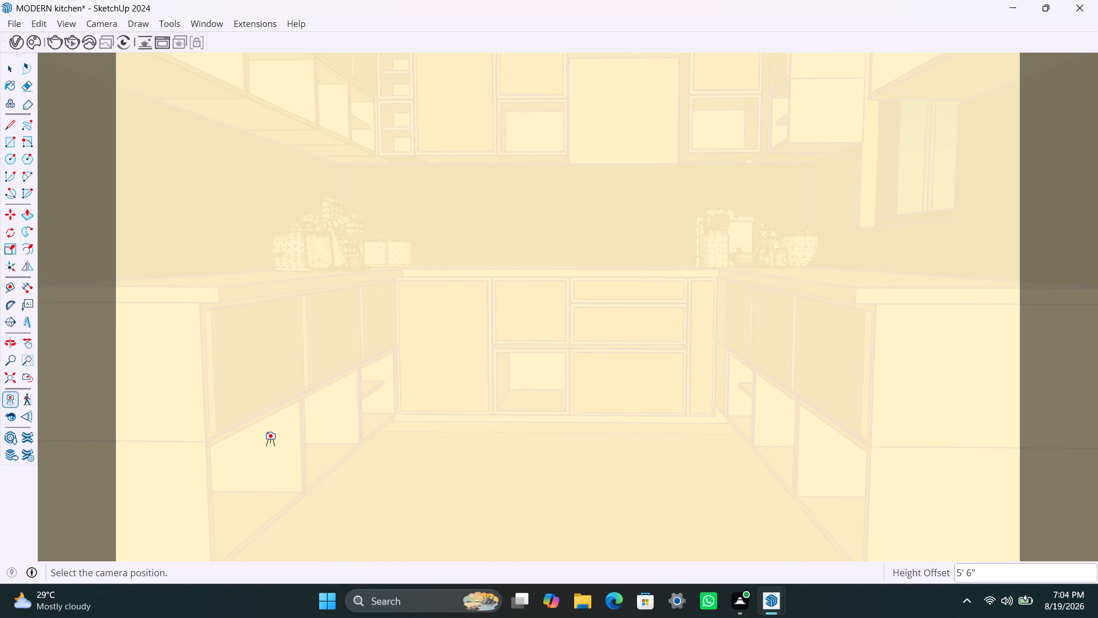
pyautogui.click(9, 377)
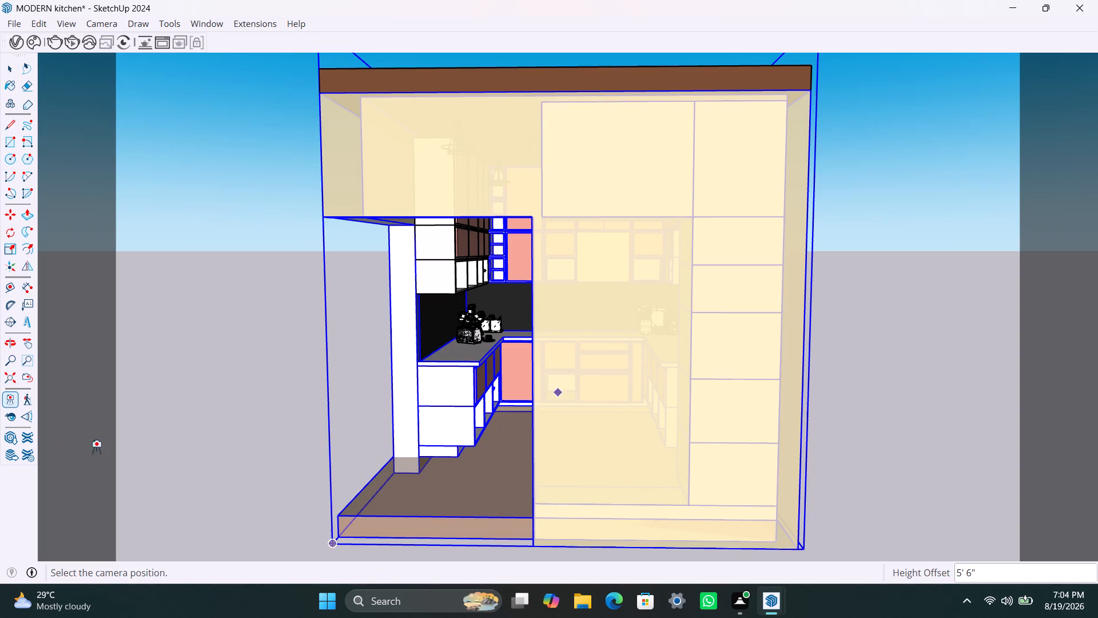
pyautogui.press('space')
pyautogui.click(279, 460)
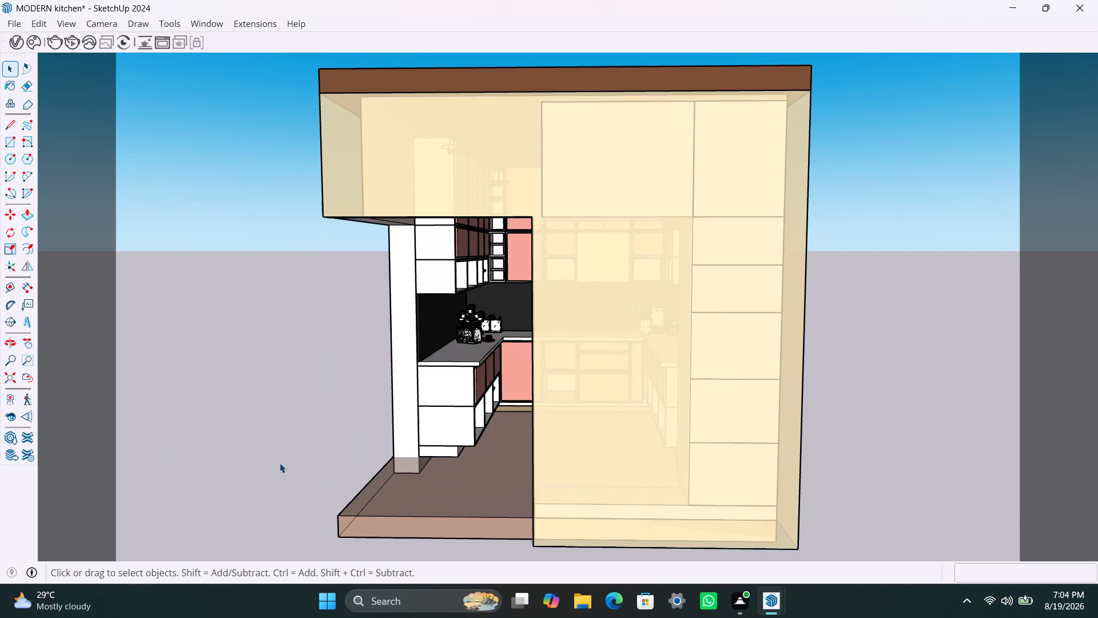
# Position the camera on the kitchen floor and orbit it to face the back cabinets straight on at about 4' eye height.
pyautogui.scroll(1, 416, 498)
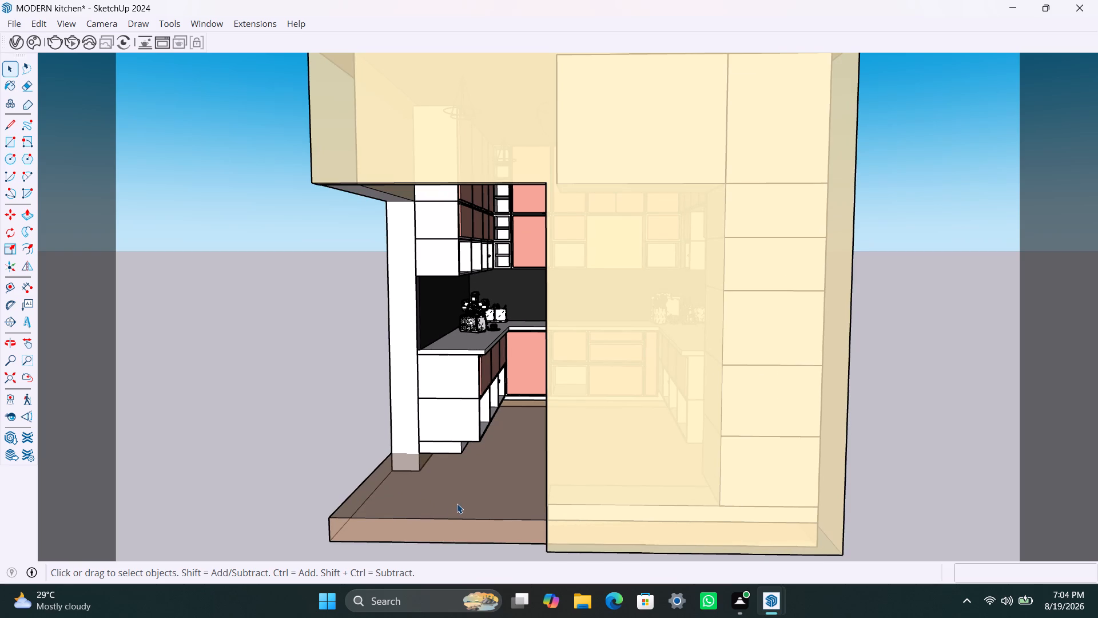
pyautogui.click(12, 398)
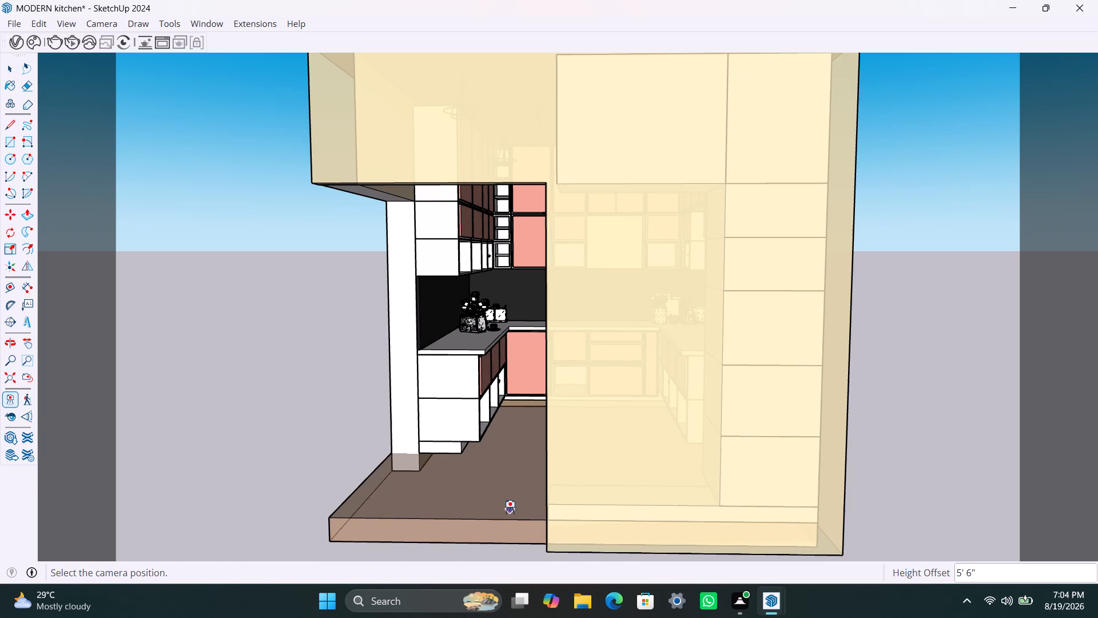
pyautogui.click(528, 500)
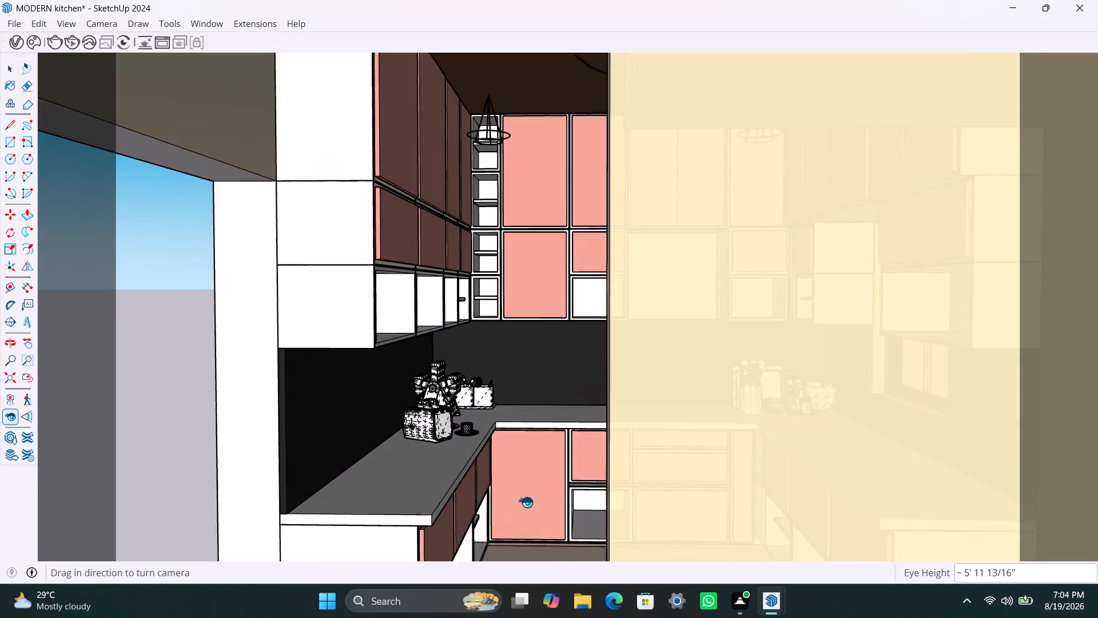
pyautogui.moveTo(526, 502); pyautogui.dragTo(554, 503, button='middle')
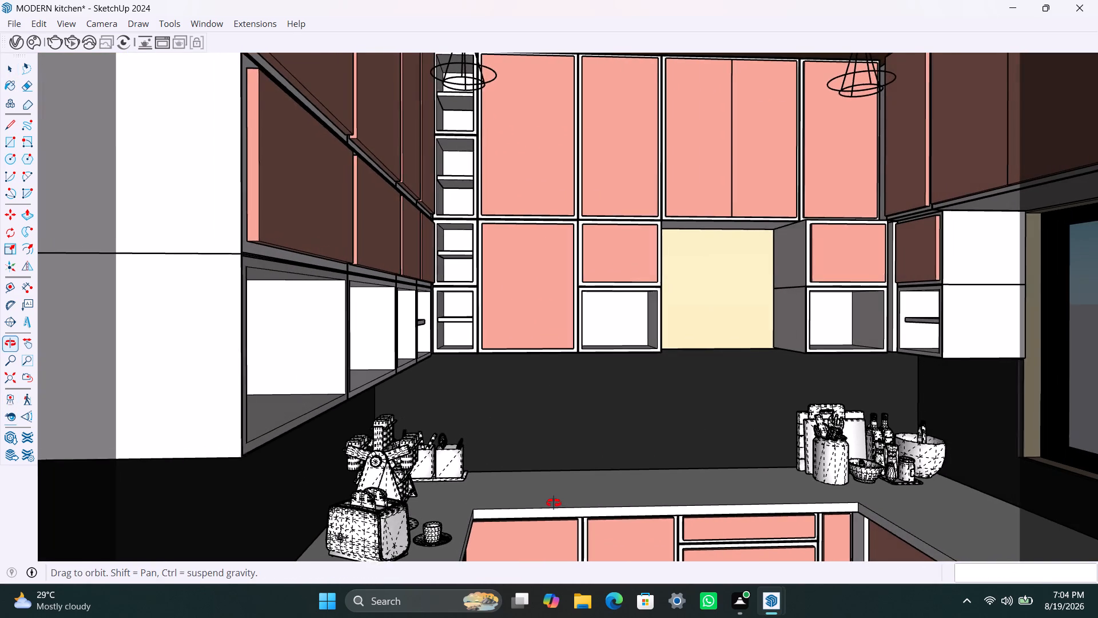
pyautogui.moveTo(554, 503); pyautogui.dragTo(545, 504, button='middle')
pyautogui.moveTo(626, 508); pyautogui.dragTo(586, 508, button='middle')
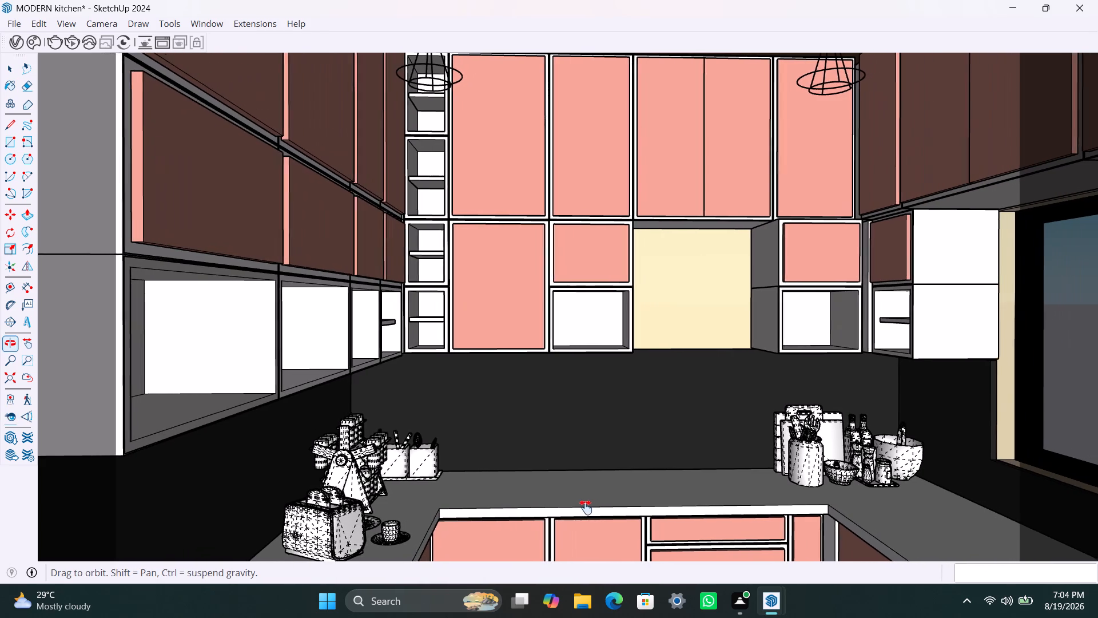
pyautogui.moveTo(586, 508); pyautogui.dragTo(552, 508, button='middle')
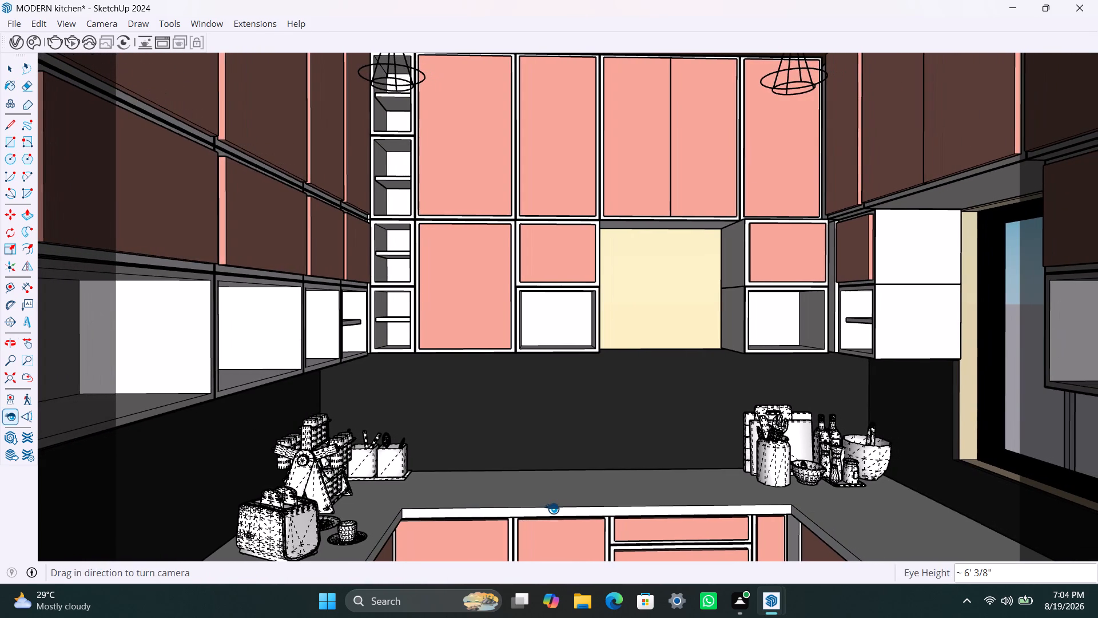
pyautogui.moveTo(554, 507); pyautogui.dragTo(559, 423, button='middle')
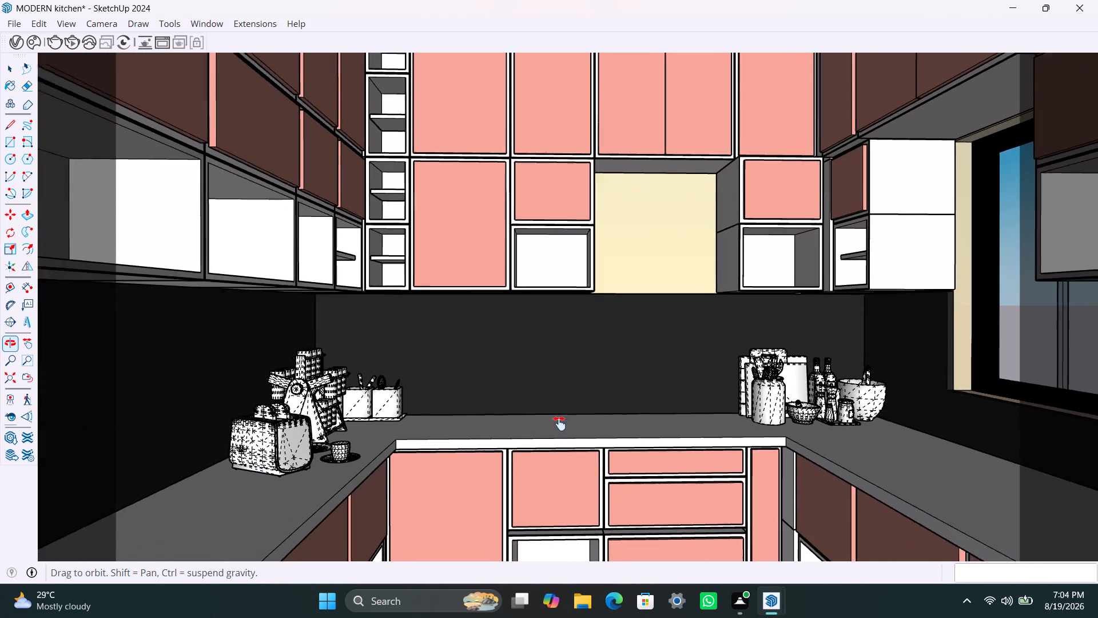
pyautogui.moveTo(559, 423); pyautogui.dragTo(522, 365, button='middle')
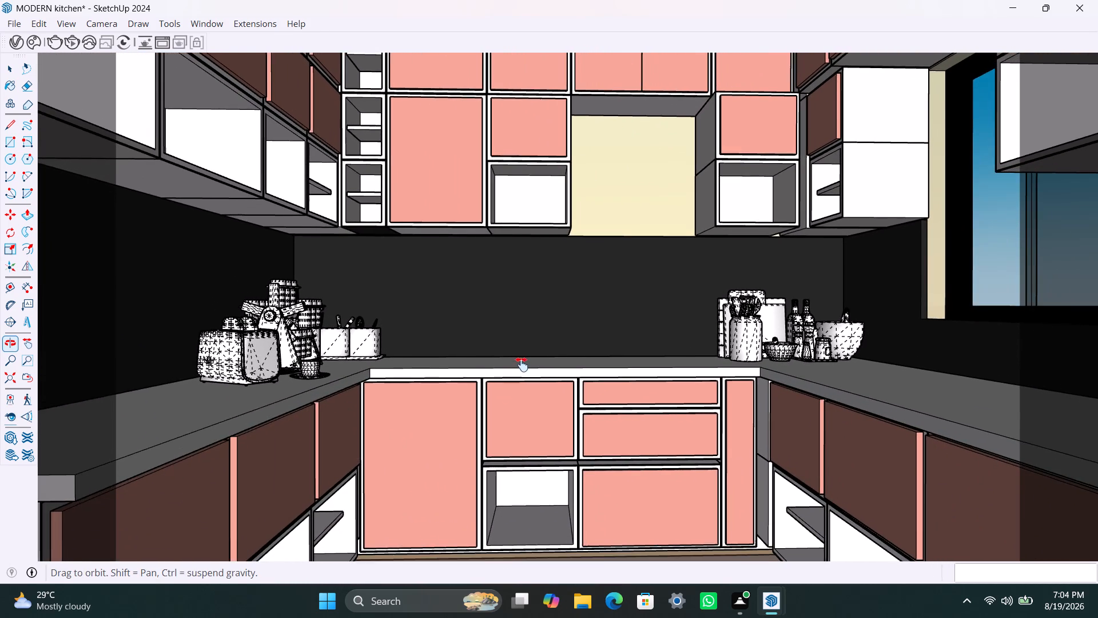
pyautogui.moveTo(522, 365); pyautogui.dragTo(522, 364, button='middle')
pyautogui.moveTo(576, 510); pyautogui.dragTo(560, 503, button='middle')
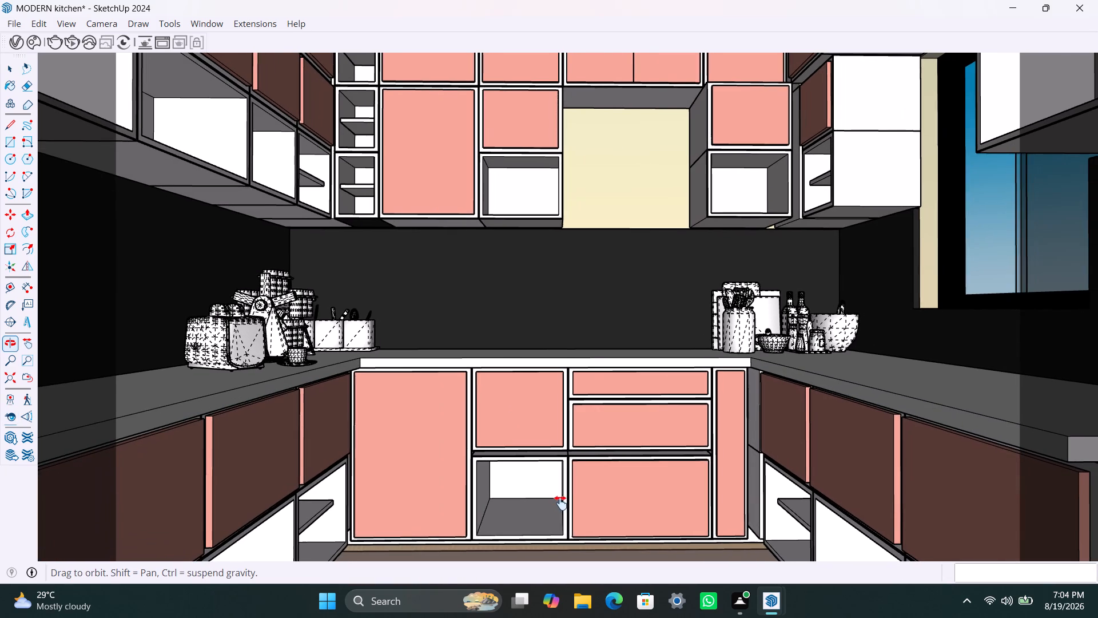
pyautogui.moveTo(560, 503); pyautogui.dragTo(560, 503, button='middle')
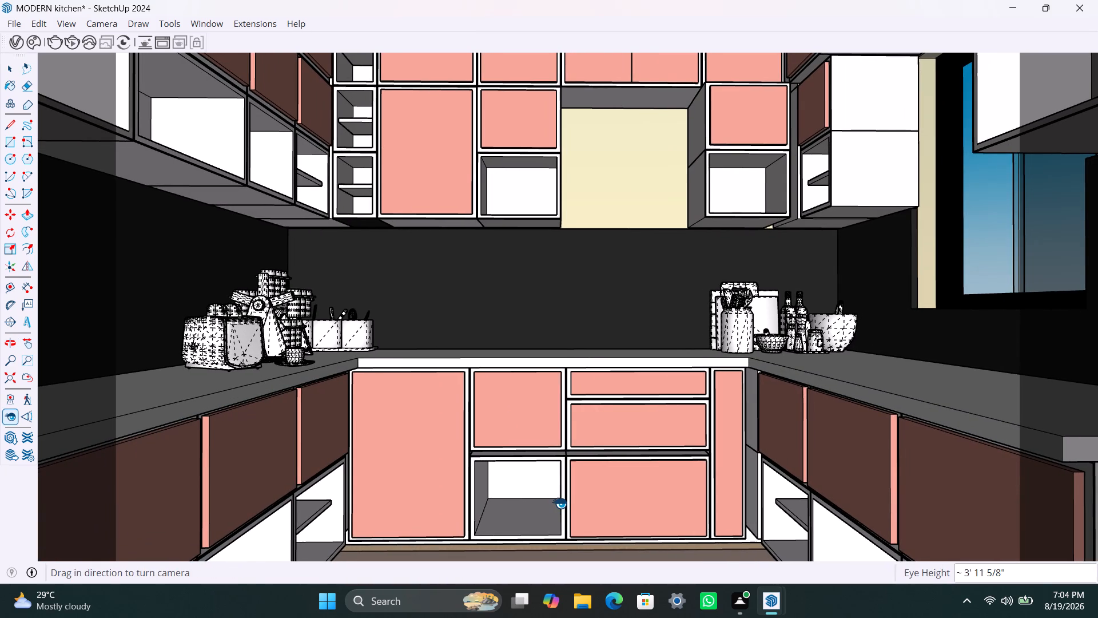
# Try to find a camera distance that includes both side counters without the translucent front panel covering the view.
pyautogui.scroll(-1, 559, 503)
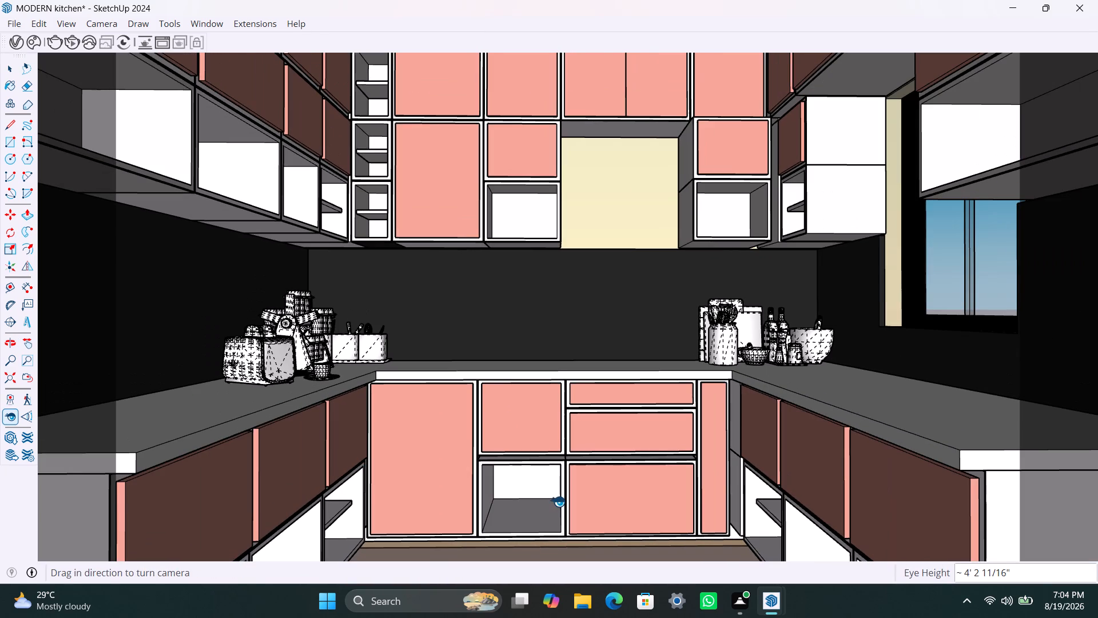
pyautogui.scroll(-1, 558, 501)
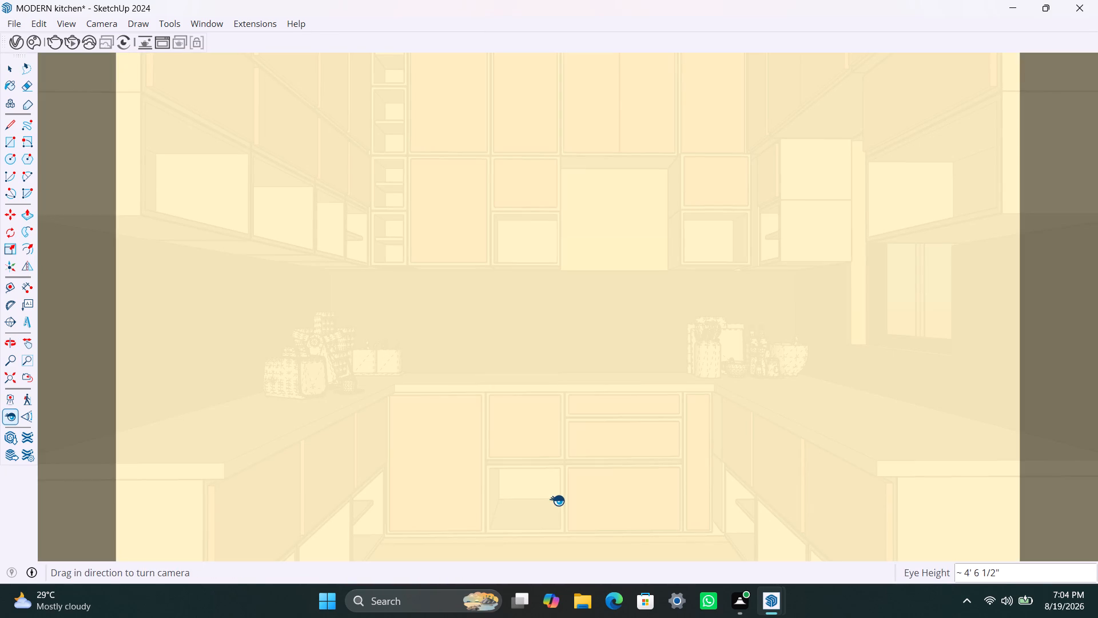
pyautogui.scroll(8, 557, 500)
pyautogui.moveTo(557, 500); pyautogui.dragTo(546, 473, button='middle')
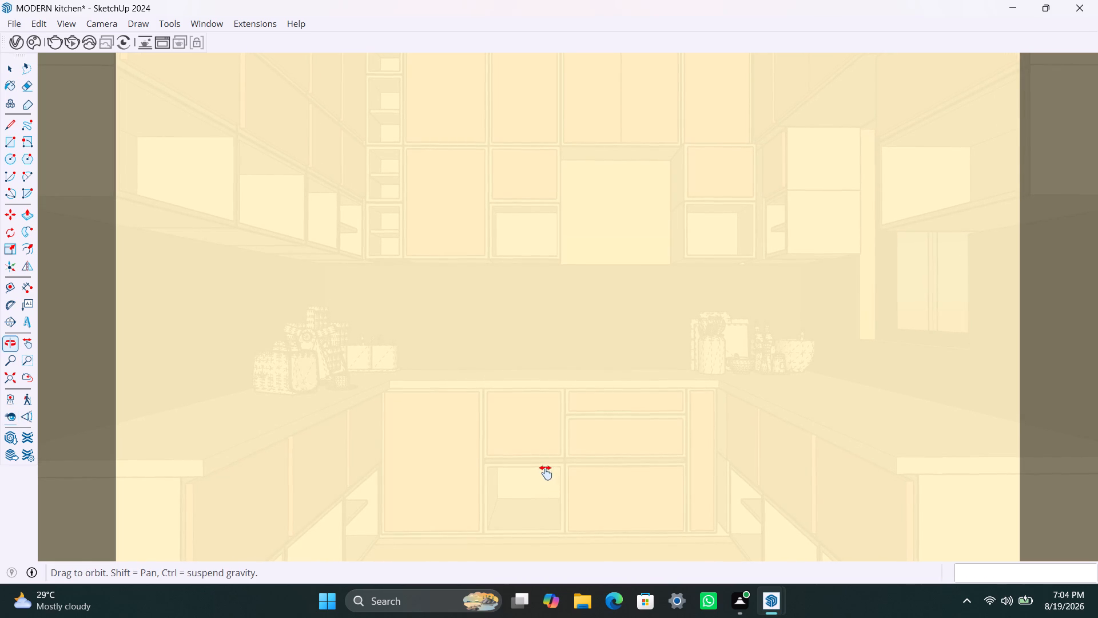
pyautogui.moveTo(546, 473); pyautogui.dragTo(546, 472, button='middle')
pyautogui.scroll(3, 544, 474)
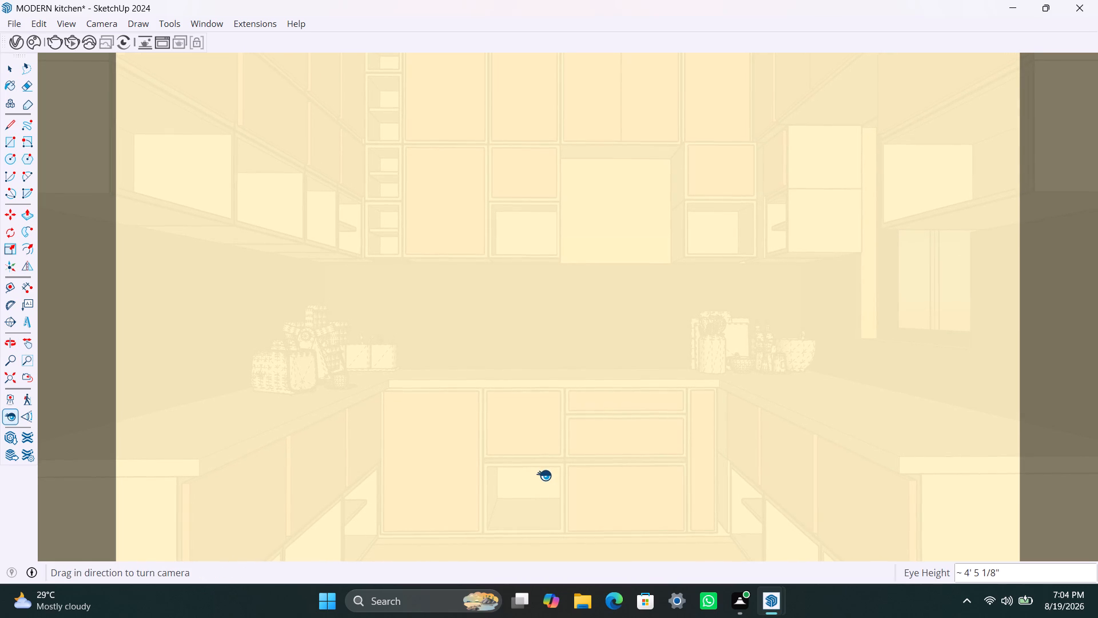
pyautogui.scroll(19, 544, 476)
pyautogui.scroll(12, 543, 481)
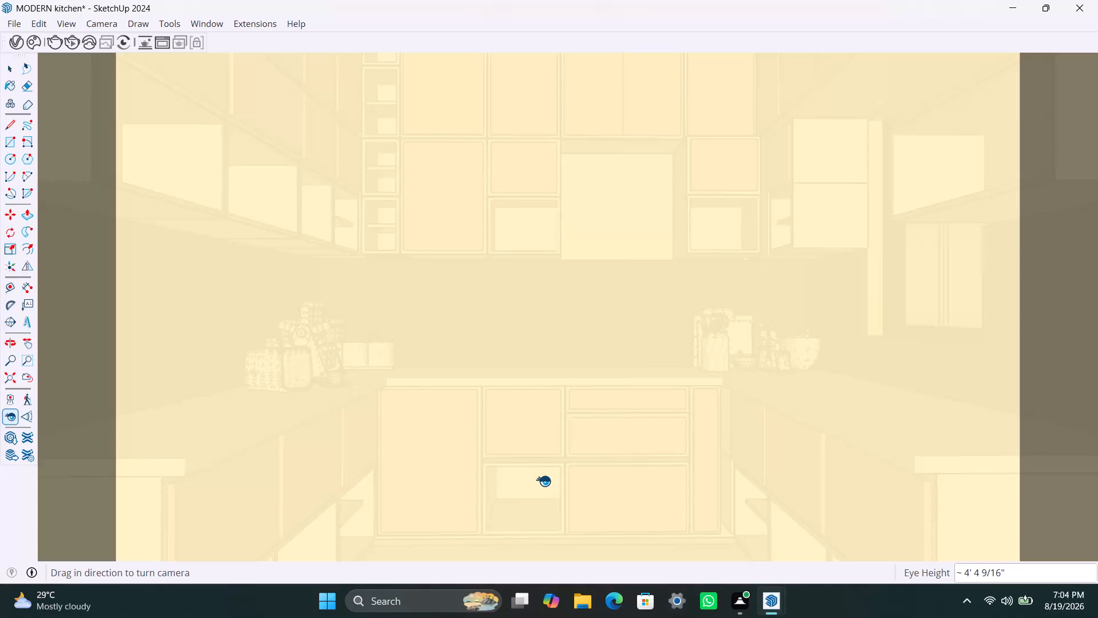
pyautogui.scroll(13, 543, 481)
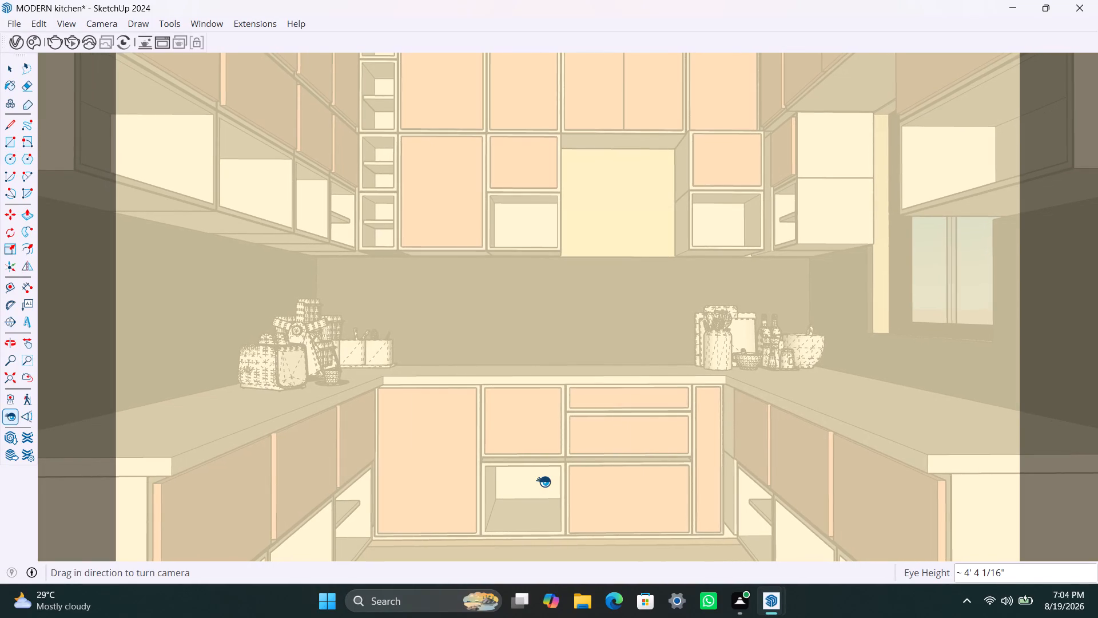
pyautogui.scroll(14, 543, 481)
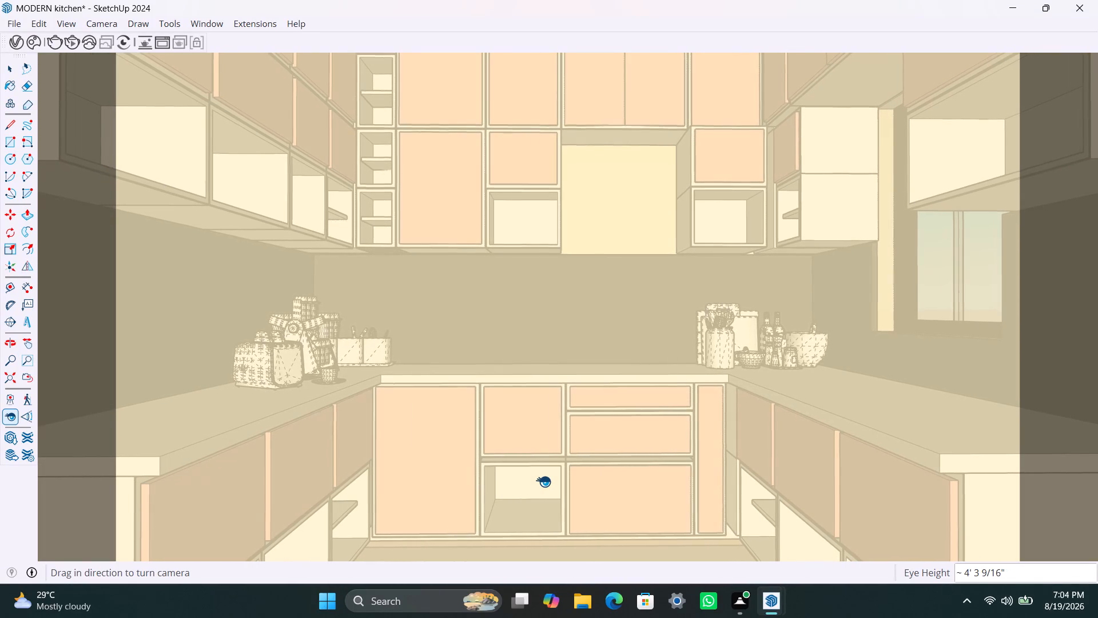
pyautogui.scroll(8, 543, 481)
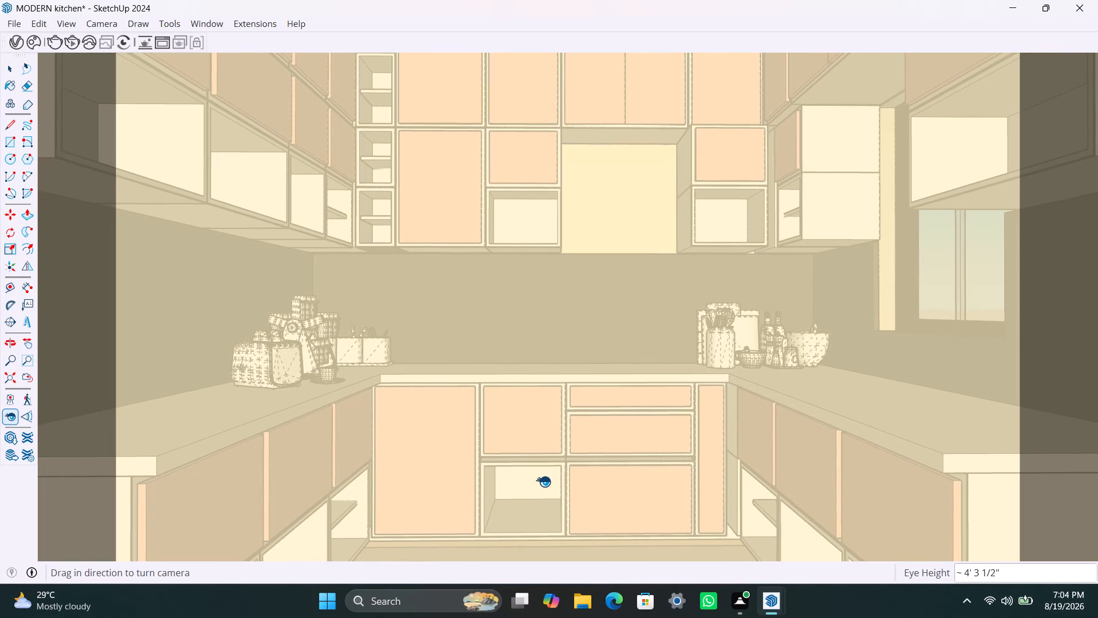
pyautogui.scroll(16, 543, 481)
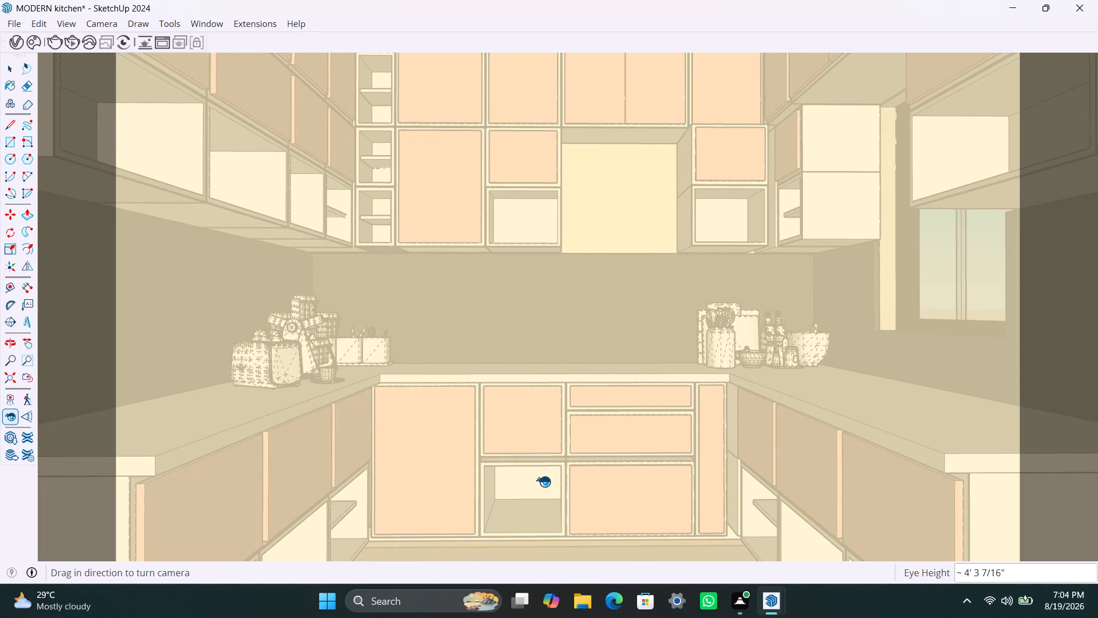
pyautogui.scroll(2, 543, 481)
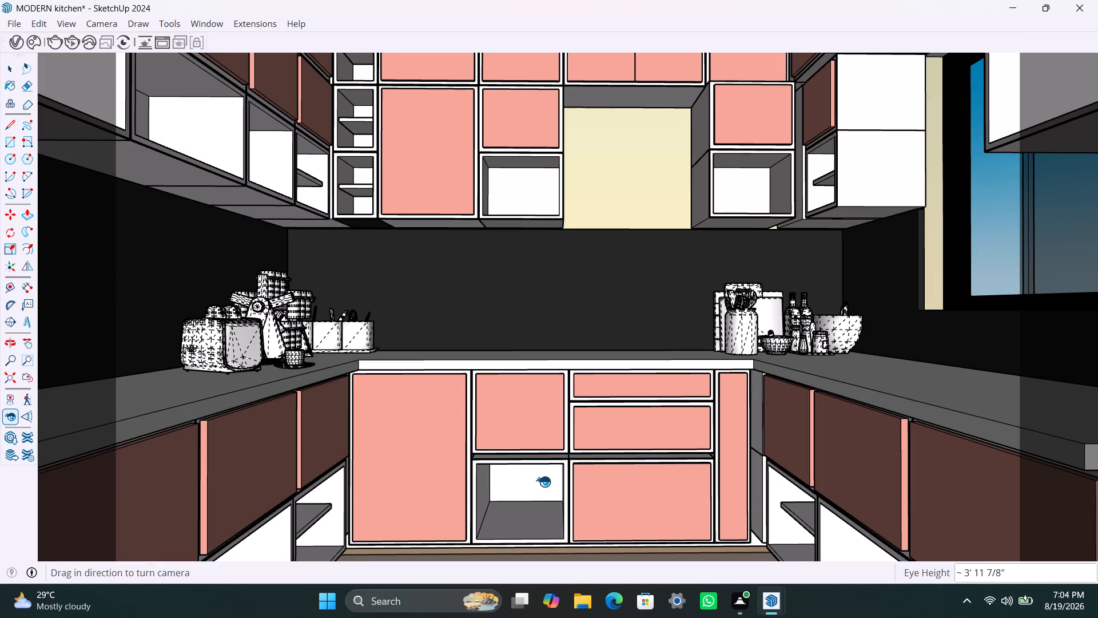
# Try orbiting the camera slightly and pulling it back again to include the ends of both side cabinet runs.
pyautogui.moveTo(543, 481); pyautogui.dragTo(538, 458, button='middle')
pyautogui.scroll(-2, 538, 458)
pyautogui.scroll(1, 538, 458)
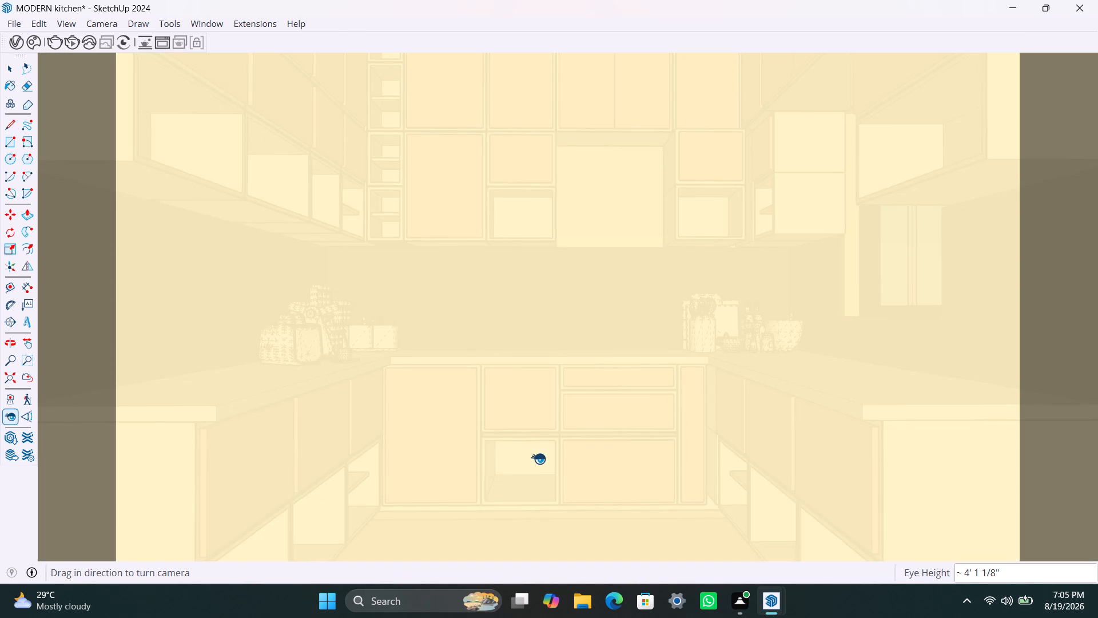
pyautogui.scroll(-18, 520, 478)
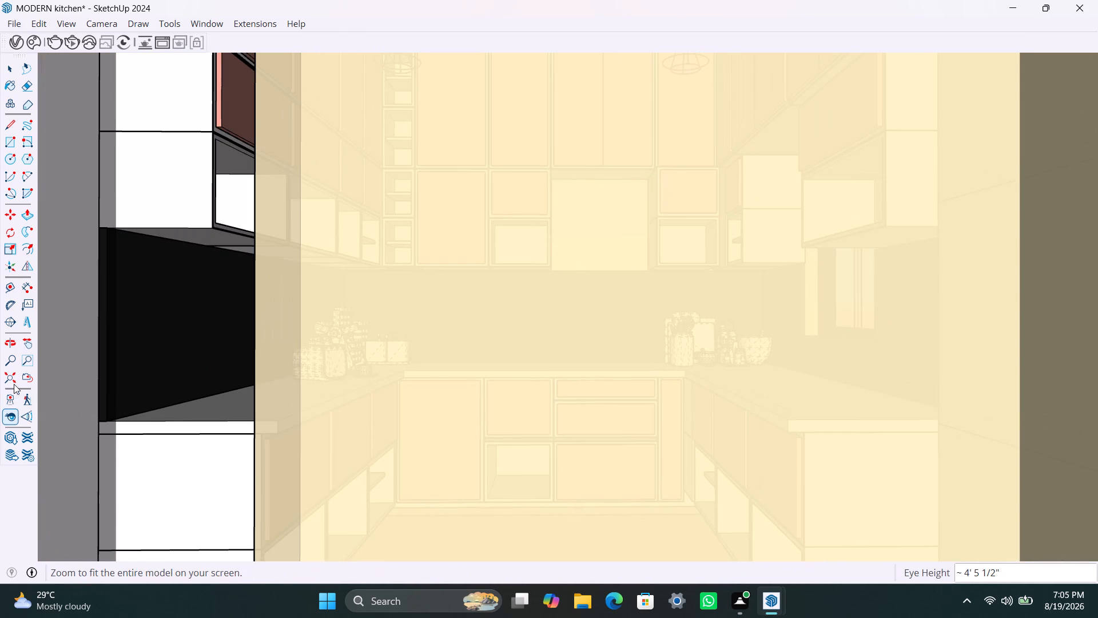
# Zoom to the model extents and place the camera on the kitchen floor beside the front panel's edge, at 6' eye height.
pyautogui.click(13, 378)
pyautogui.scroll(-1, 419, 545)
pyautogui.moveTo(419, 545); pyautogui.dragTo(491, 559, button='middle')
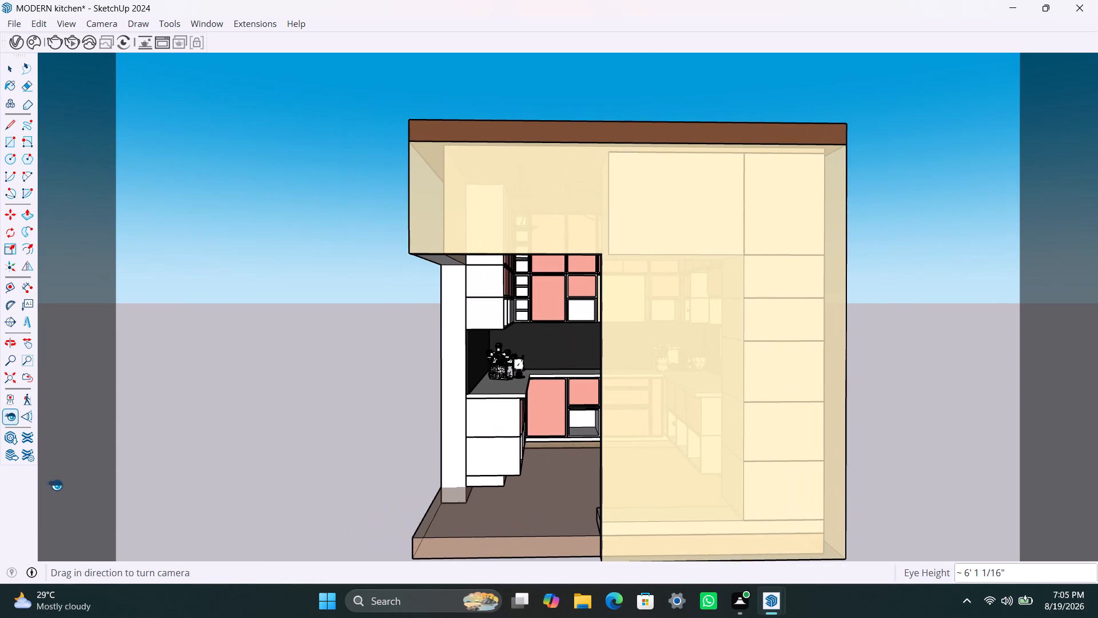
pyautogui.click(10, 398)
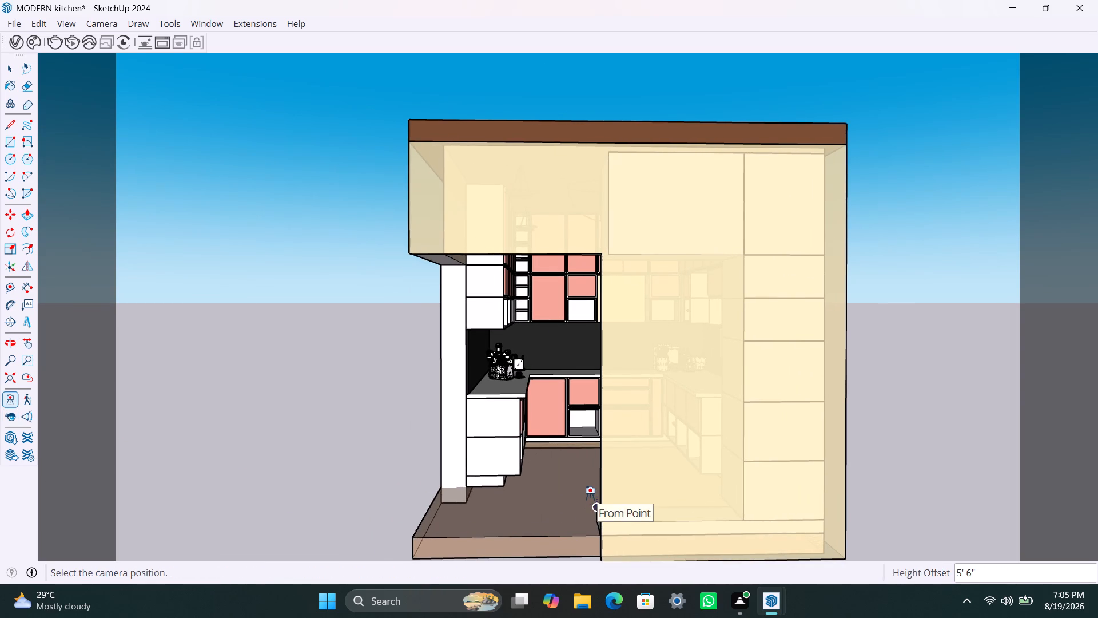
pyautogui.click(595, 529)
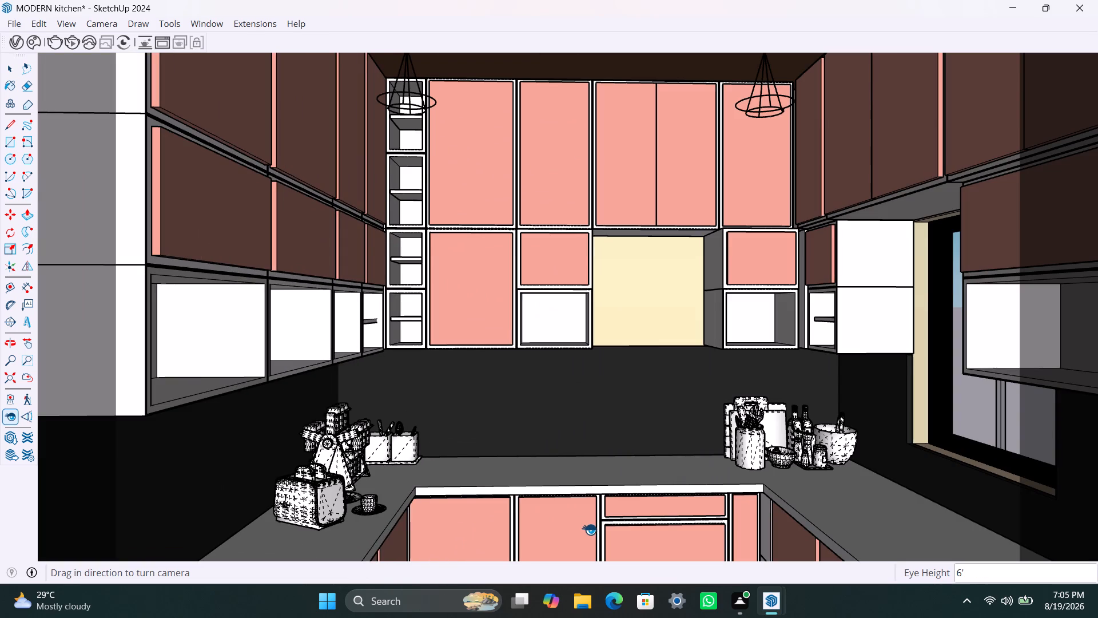
# Pull the camera back outside until the whole kitchen is in view and switch the camera to two-point perspective.
pyautogui.scroll(-1, 588, 527)
pyautogui.scroll(-16, 526, 522)
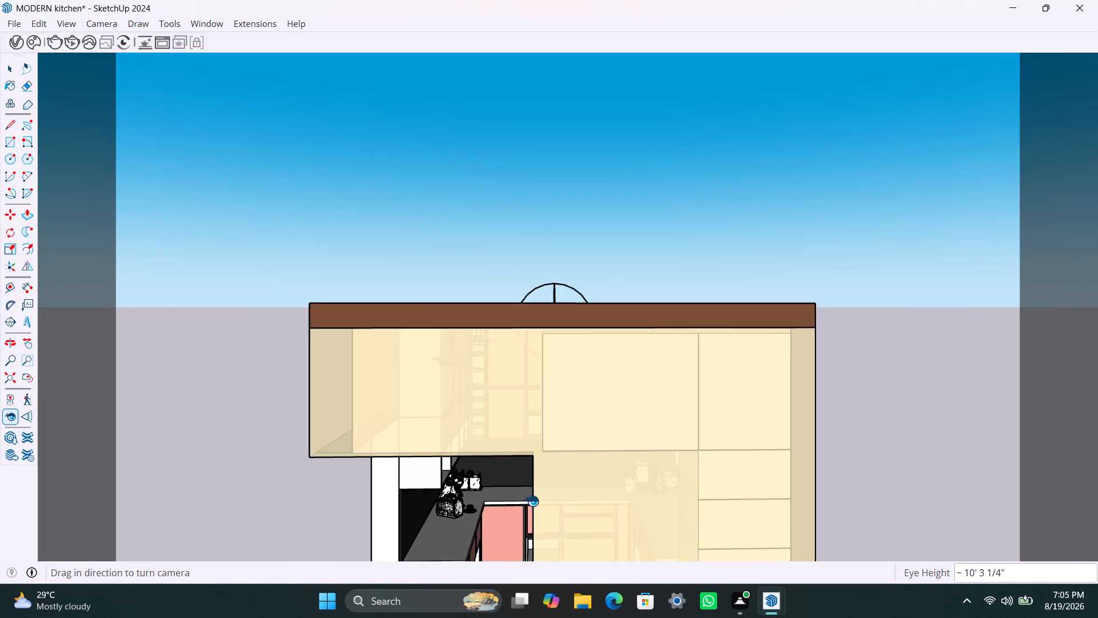
pyautogui.scroll(-2, 531, 501)
pyautogui.keyDown('shift'); pyautogui.moveTo(512, 523); pyautogui.dragTo(542, 386, button='middle'); pyautogui.keyUp('shift')
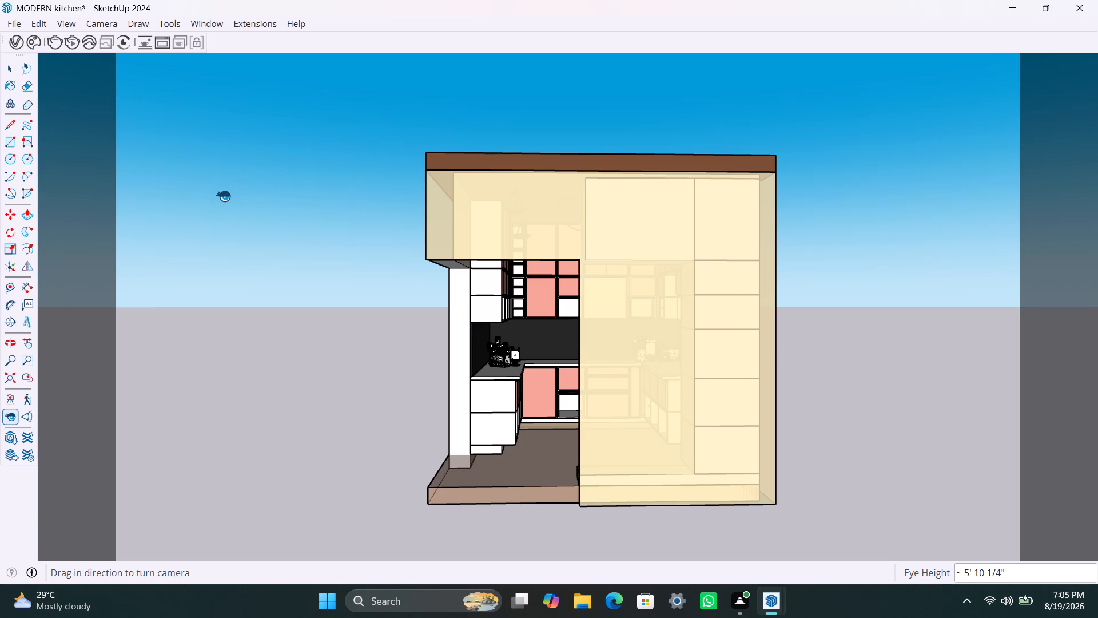
pyautogui.click(98, 21)
pyautogui.click(137, 126)
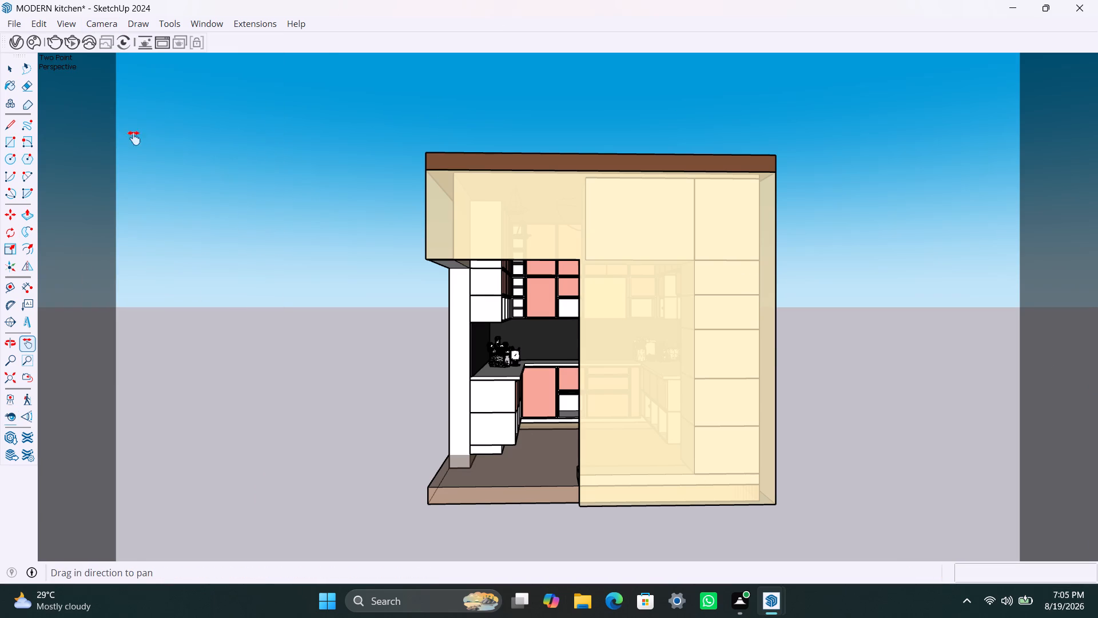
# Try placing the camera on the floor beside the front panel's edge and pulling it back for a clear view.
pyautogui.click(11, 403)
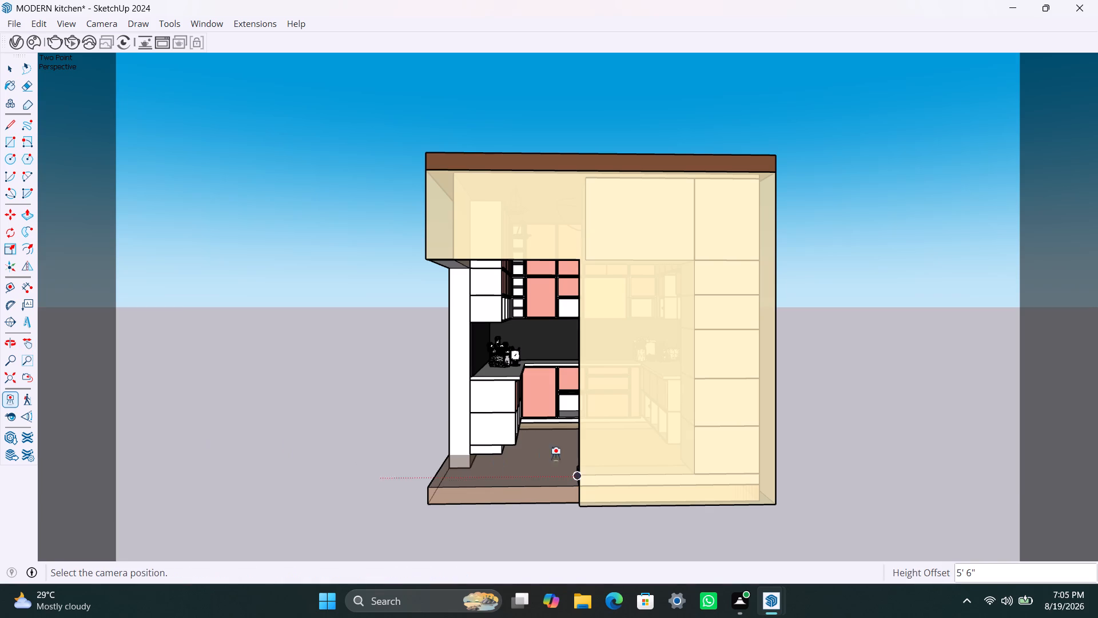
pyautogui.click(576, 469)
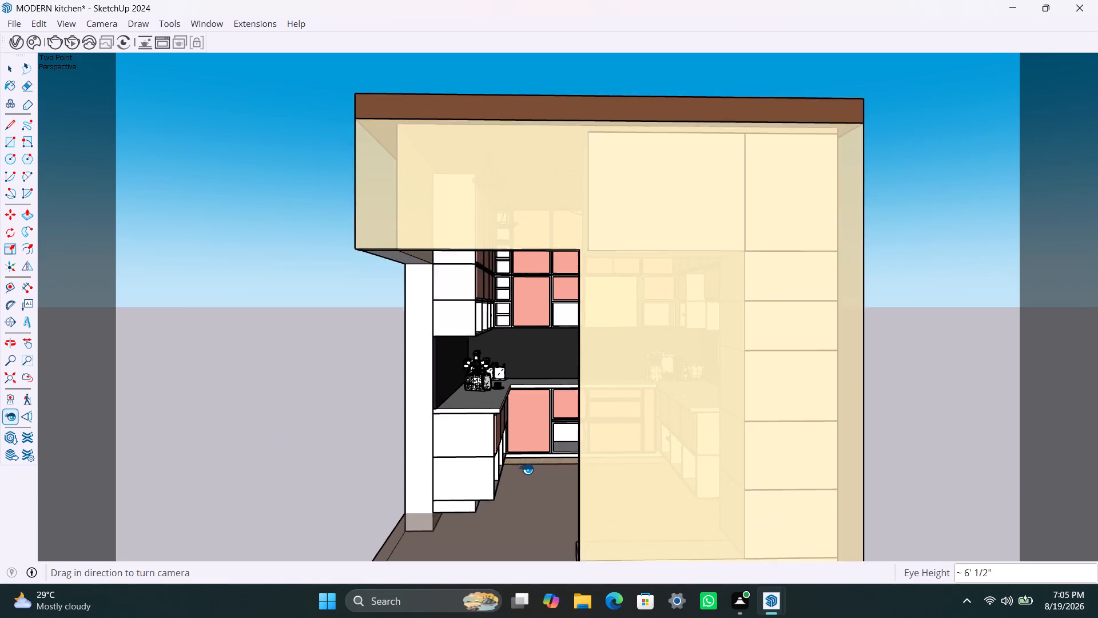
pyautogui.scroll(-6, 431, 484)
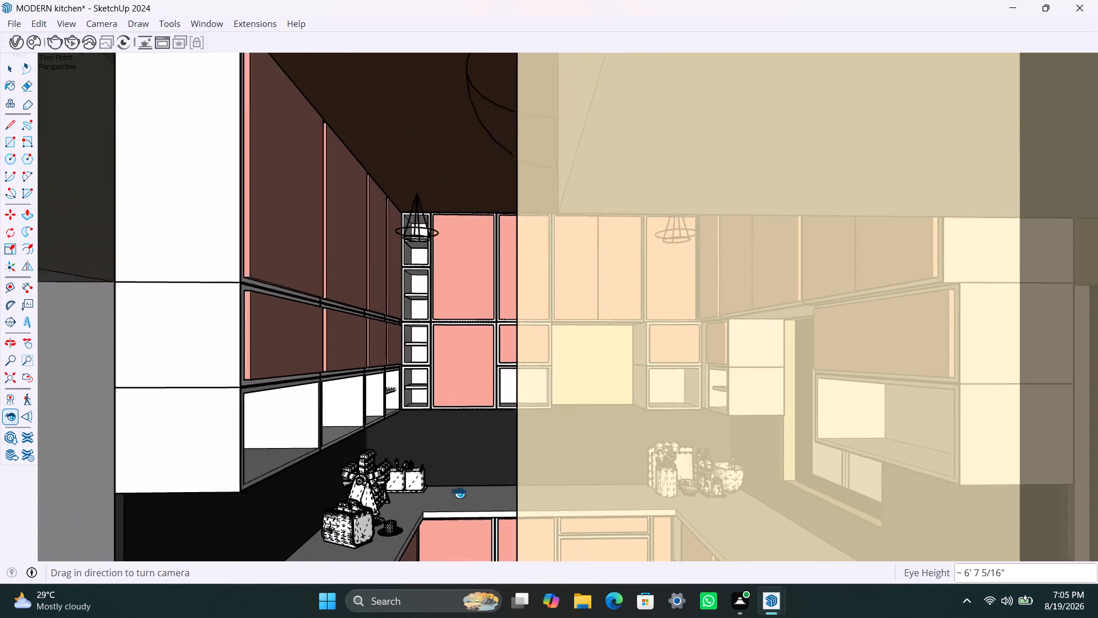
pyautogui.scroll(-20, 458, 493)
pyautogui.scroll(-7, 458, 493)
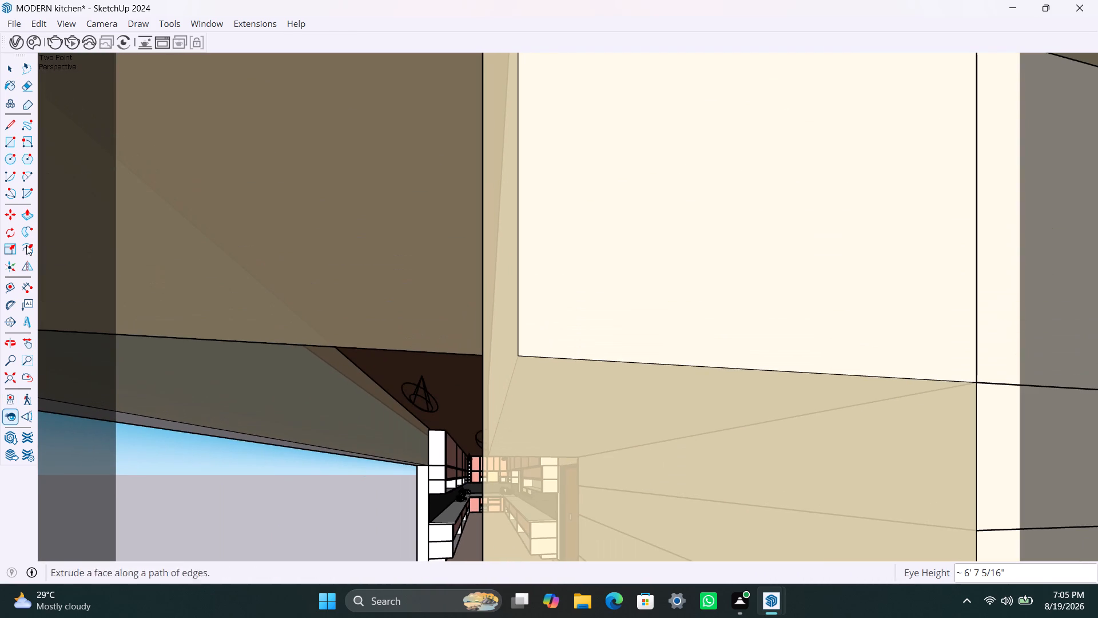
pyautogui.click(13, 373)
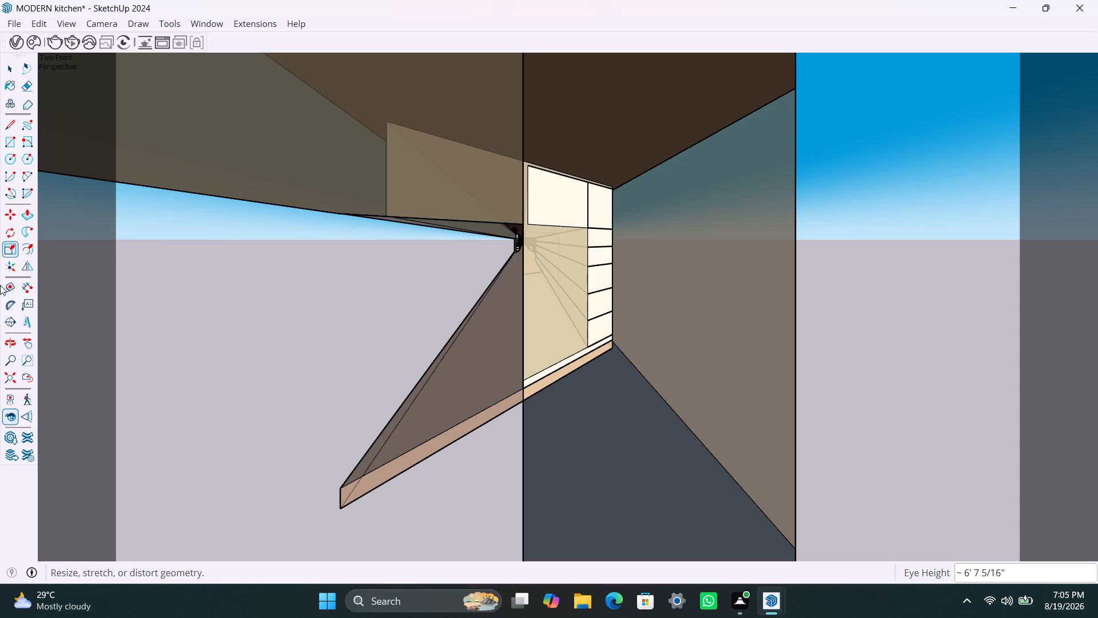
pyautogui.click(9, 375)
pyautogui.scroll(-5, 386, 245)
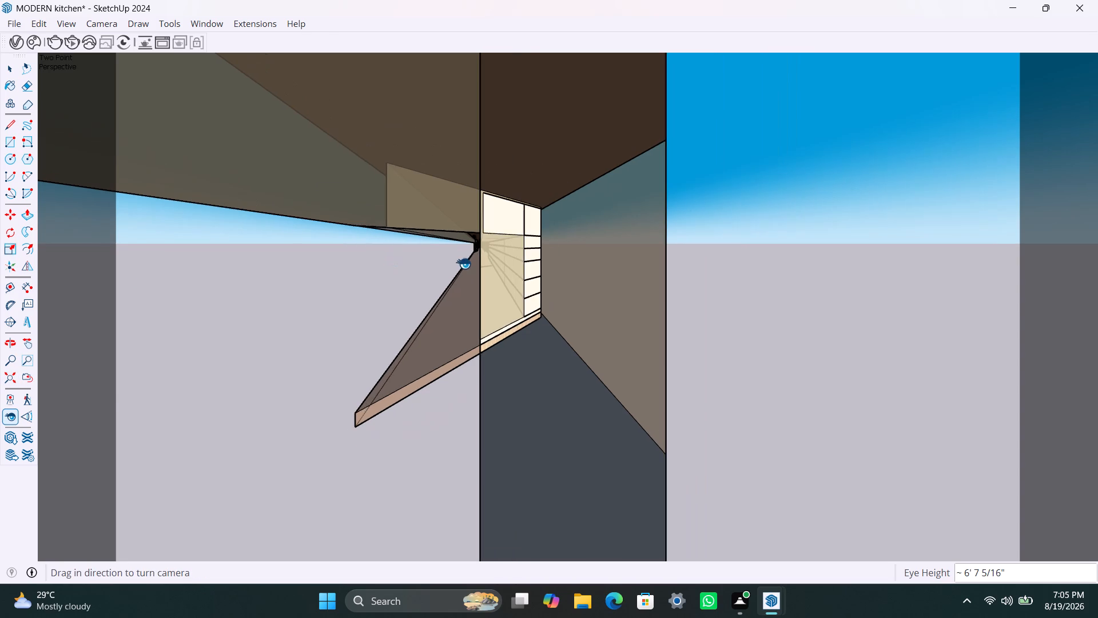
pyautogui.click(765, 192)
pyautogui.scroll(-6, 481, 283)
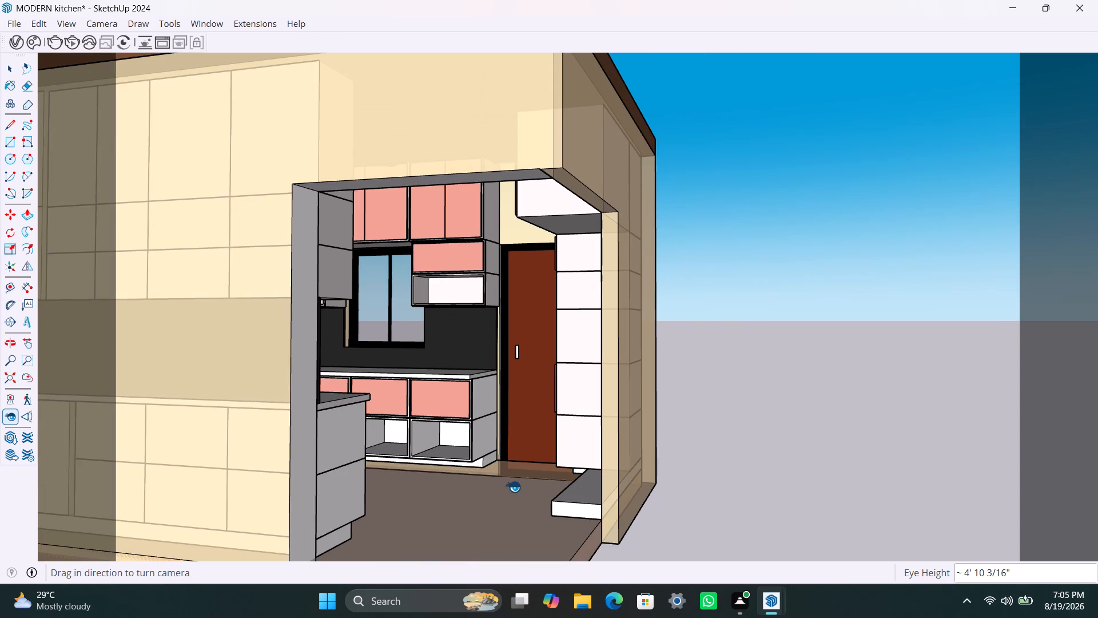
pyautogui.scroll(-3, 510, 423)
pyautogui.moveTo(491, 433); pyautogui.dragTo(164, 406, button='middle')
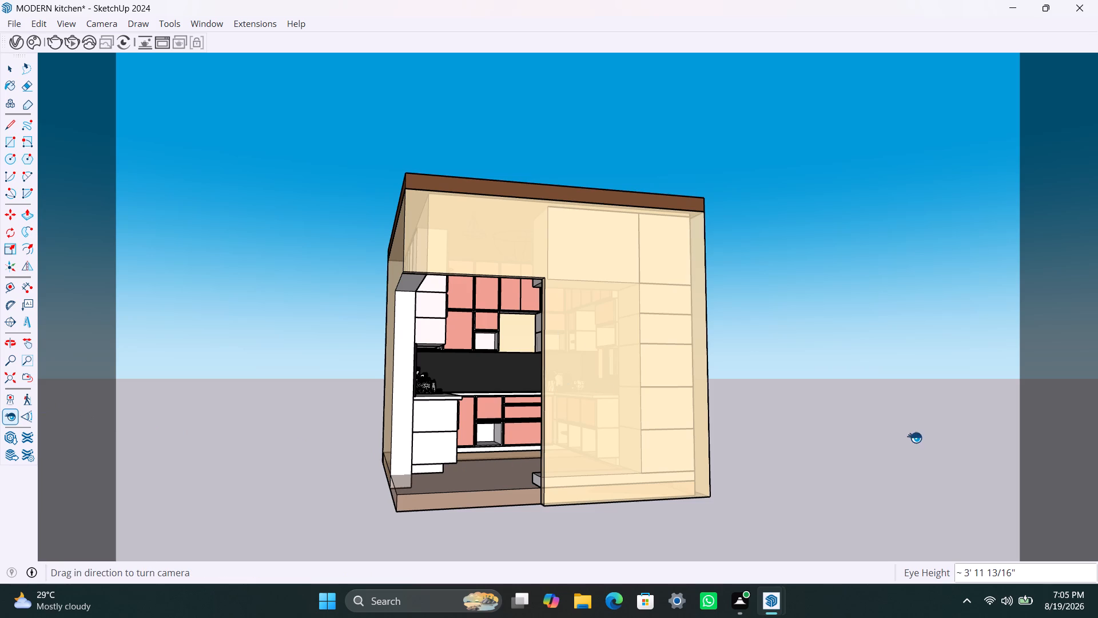
# Open the wall group and push the front panel's narrow end face back about 3' 6" to widen the kitchen opening.
pyautogui.press('space')
pyautogui.click(873, 431)
pyautogui.scroll(-2, 512, 497)
pyautogui.moveTo(508, 495); pyautogui.dragTo(734, 512, button='middle')
pyautogui.scroll(3, 670, 462)
pyautogui.moveTo(653, 476); pyautogui.dragTo(674, 480, button='middle')
pyautogui.click(661, 450)
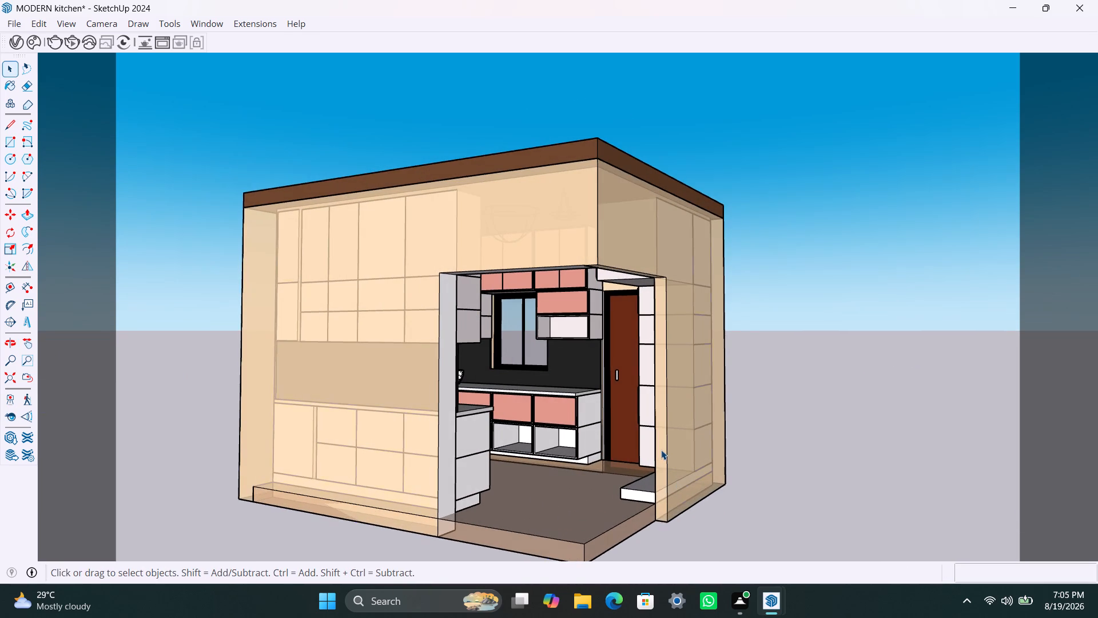
pyautogui.tripleClick(661, 450)
pyautogui.click(661, 449)
pyautogui.doubleClick(661, 453)
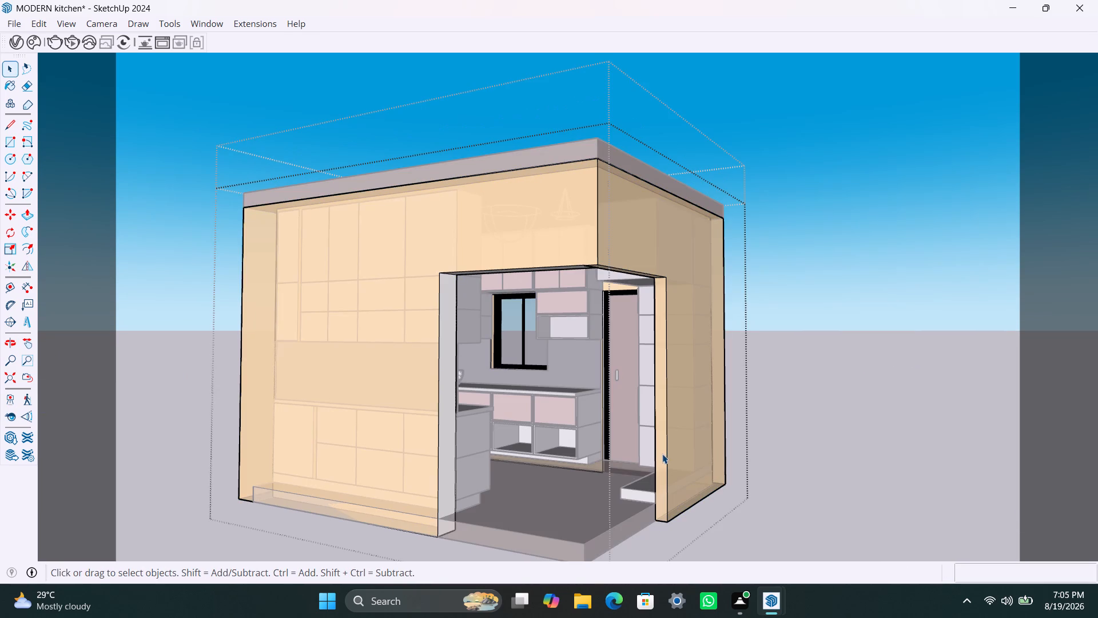
pyautogui.click(662, 454)
pyautogui.press('p')
pyautogui.click(663, 454)
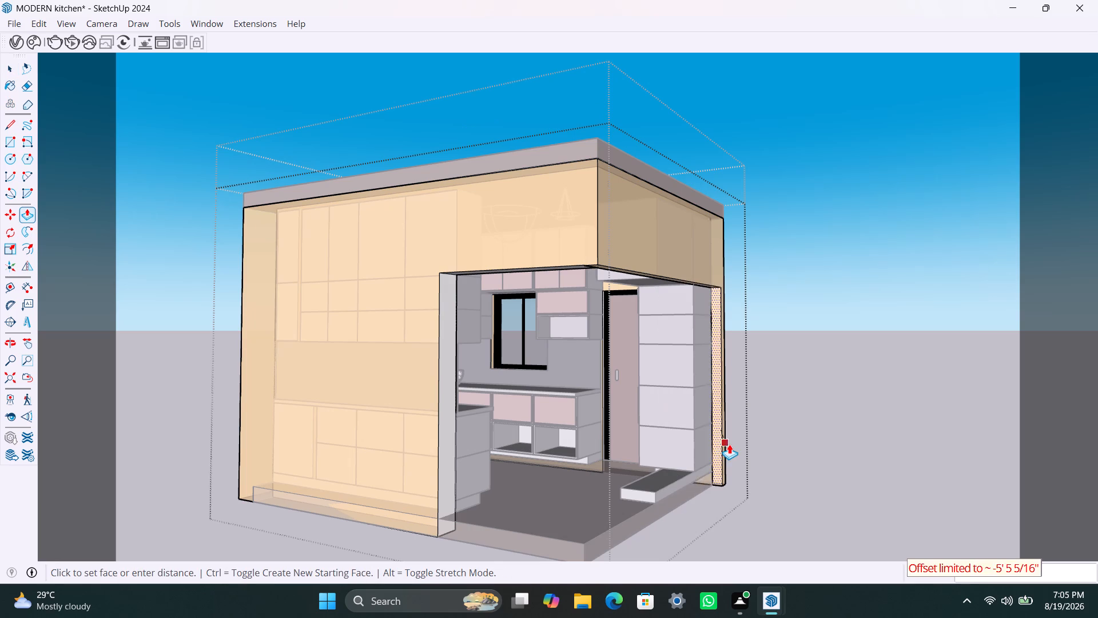
pyautogui.click(674, 413)
pyautogui.press('space')
pyautogui.click(775, 429)
pyautogui.scroll(-3, 741, 493)
pyautogui.moveTo(713, 502); pyautogui.dragTo(433, 498, button='middle')
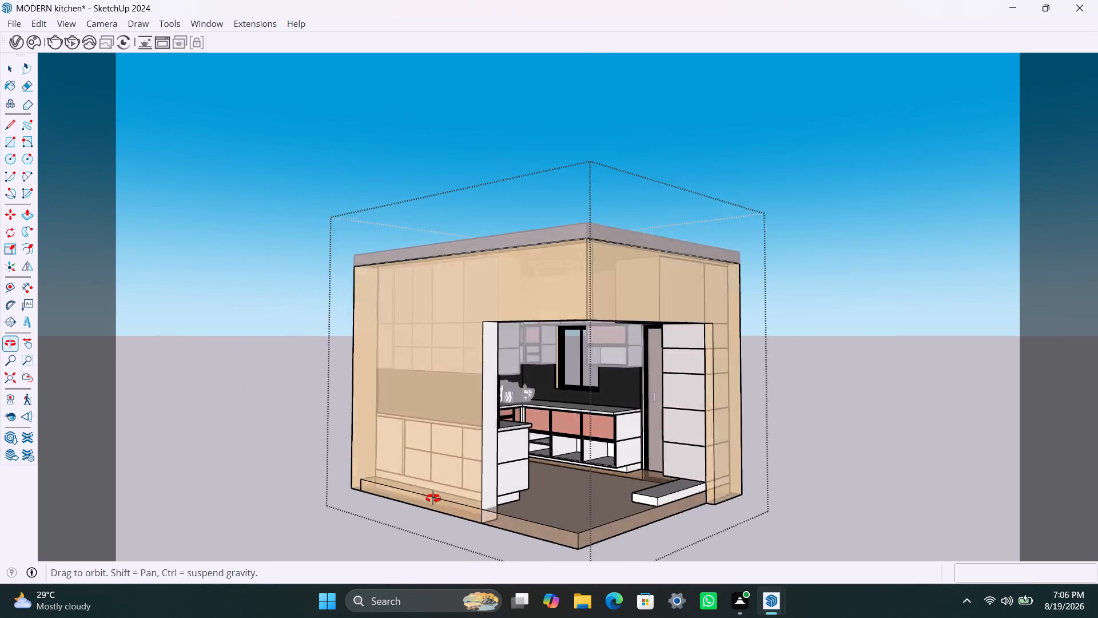
pyautogui.moveTo(433, 498); pyautogui.dragTo(378, 501, button='middle')
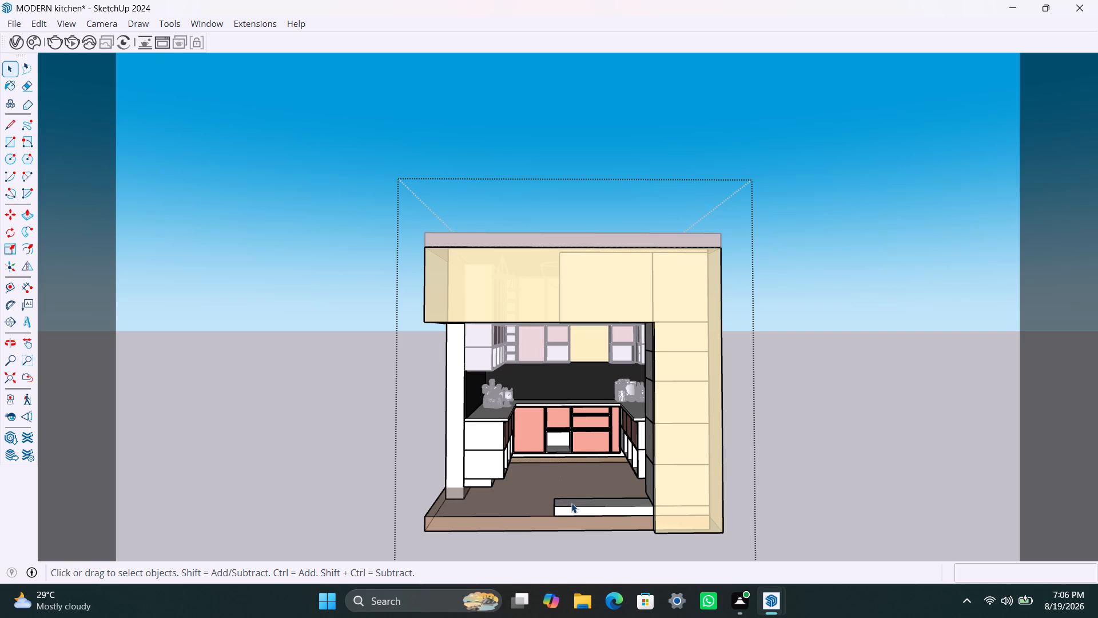
pyautogui.click(925, 316)
pyautogui.doubleClick(862, 350)
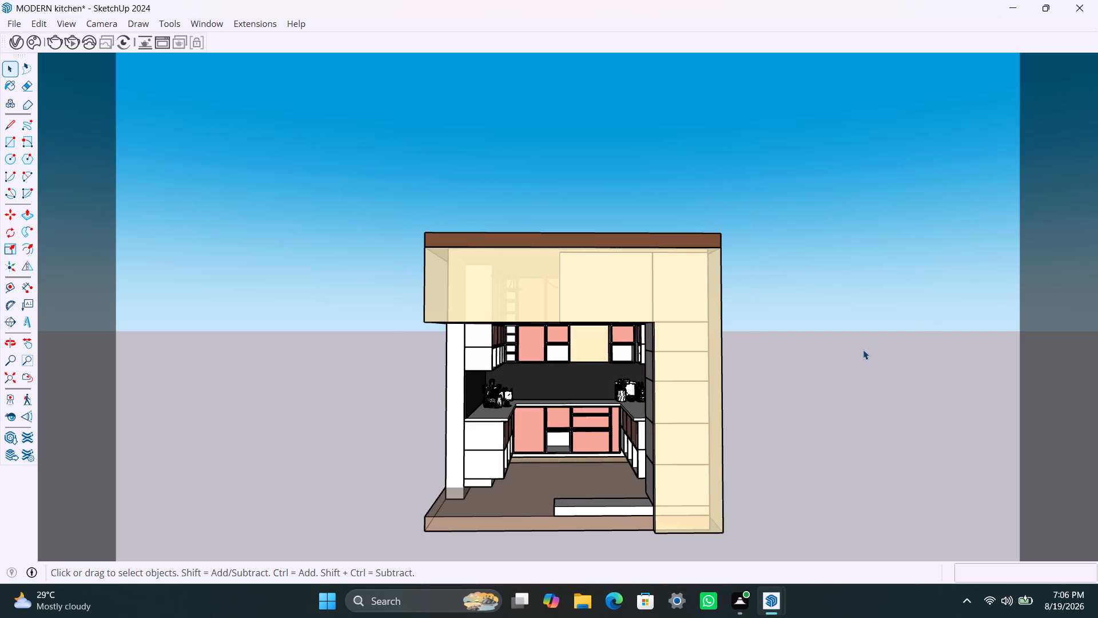
pyautogui.click(845, 358)
# Centre the widened kitchen opening in a straight-on view and switch the camera to two-point perspective.
pyautogui.moveTo(589, 425); pyautogui.dragTo(591, 393, button='middle')
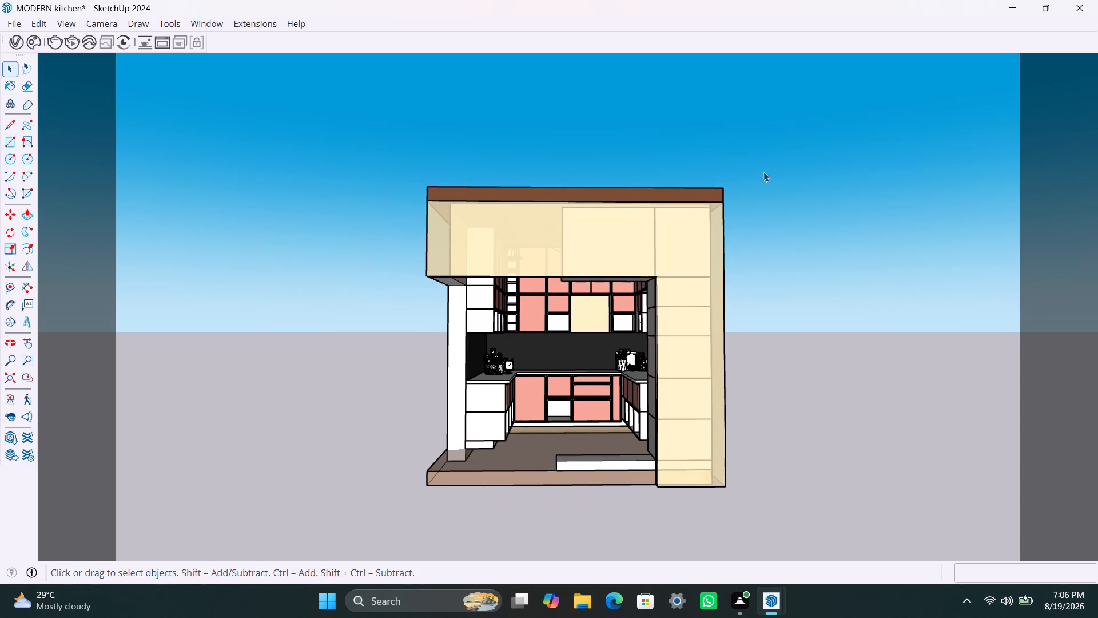
pyautogui.click(102, 26)
pyautogui.click(130, 128)
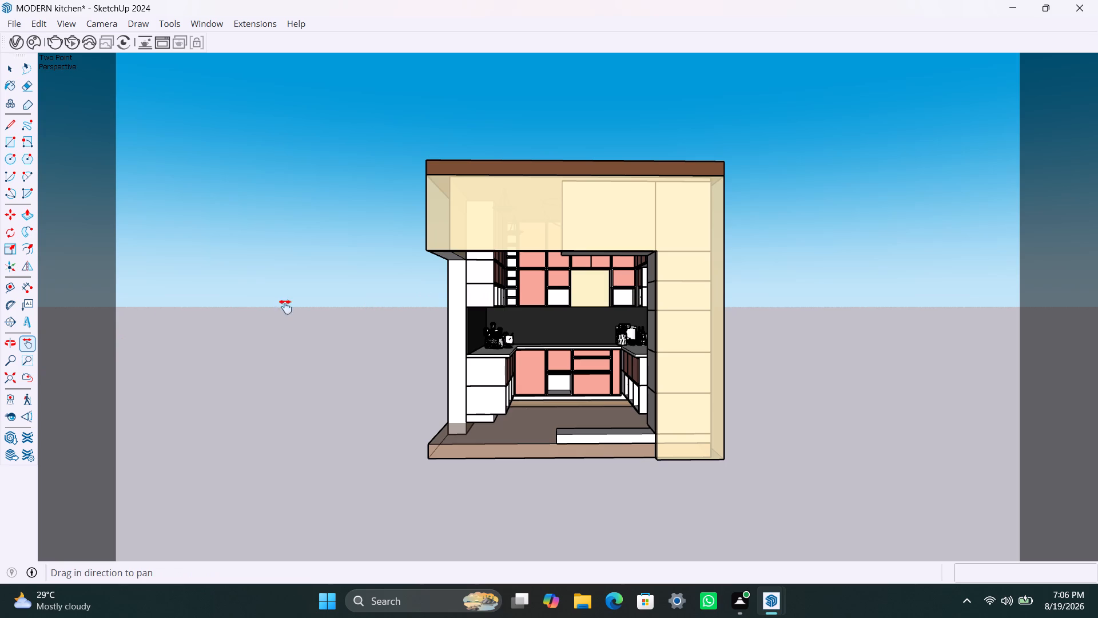
# Place the camera on the low platform at the kitchen entrance, about 6' 4" eye height, and frame the back wall with its lower cabinets.
pyautogui.click(9, 404)
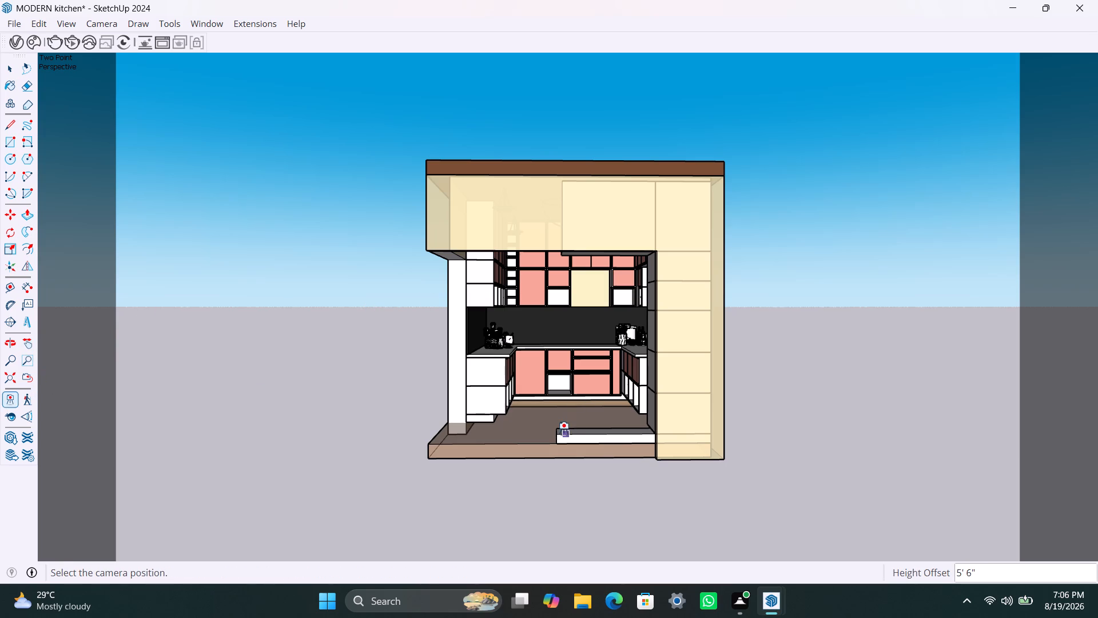
pyautogui.click(566, 433)
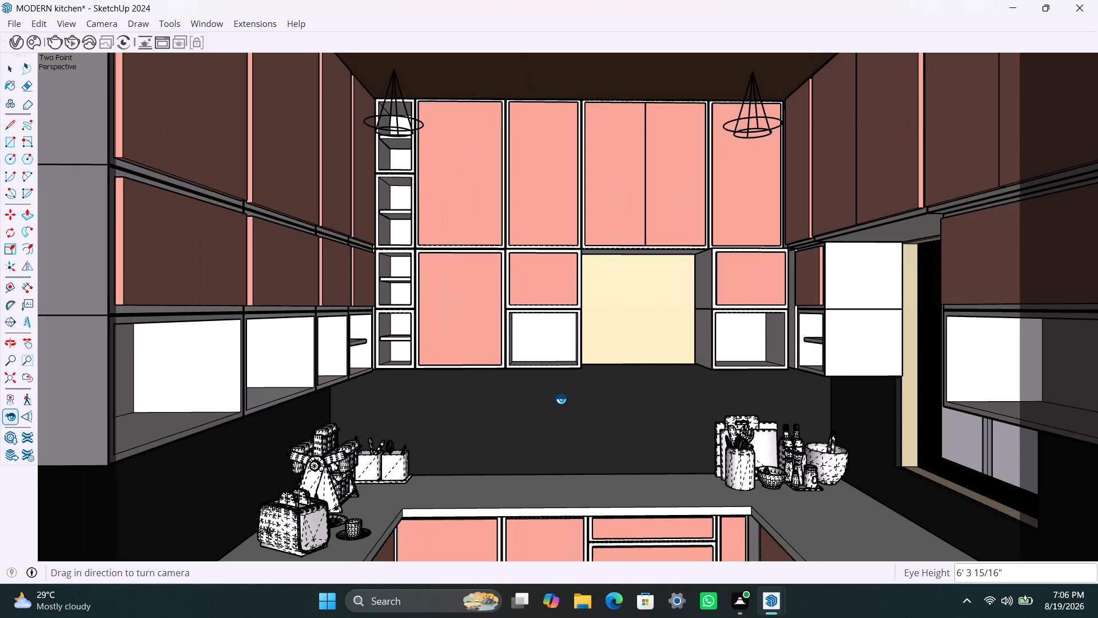
pyautogui.scroll(-3, 559, 398)
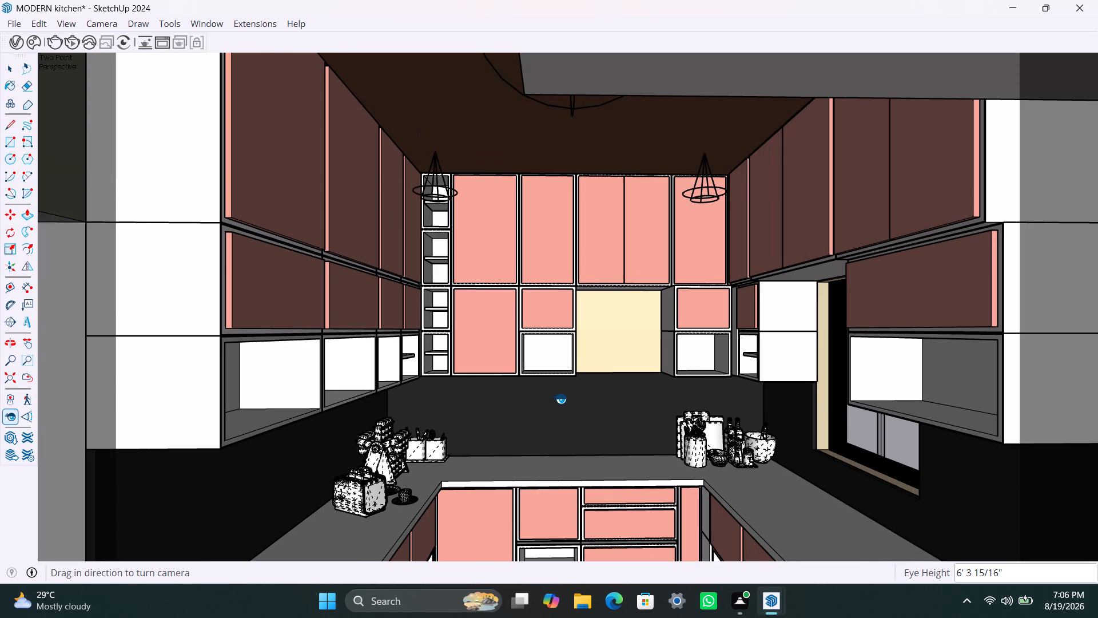
pyautogui.moveTo(559, 398); pyautogui.dragTo(564, 346, button='middle')
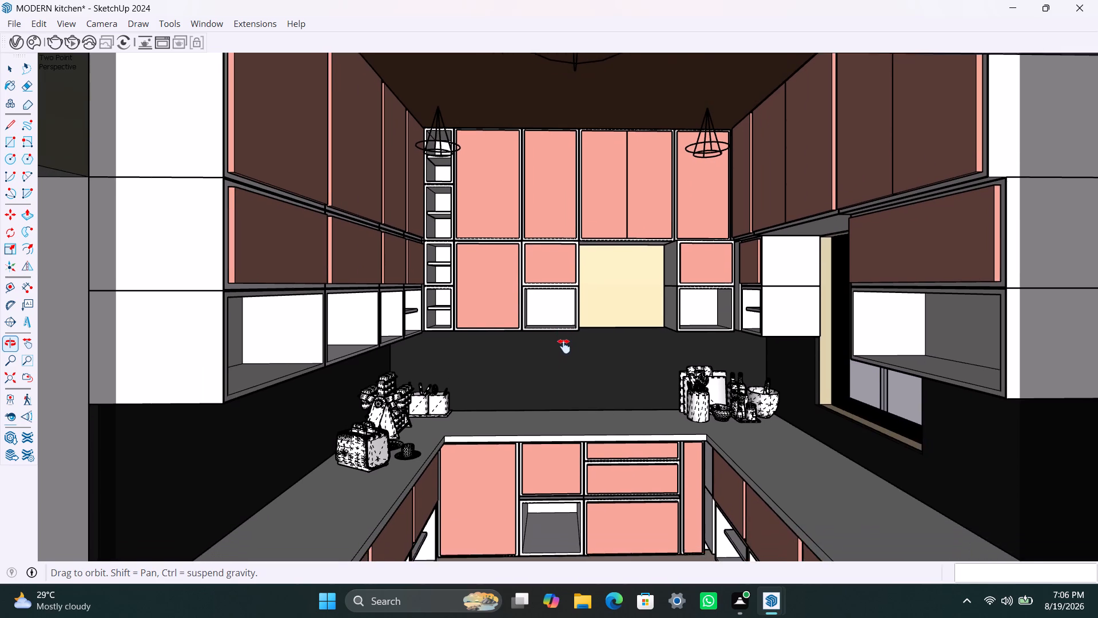
pyautogui.moveTo(564, 346); pyautogui.dragTo(566, 323, button='middle')
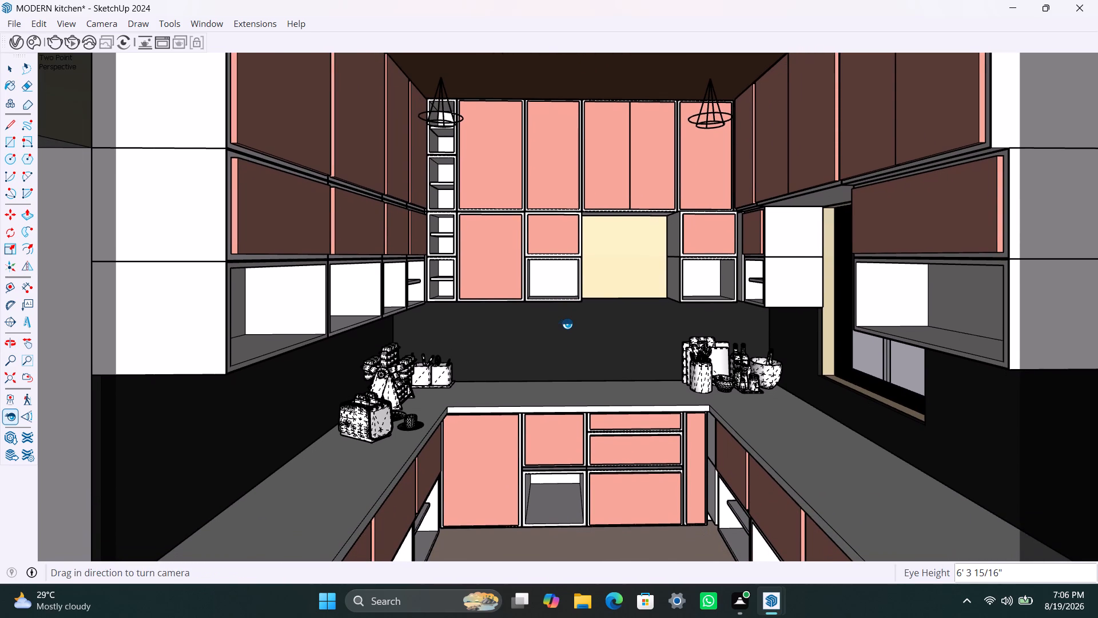
# Fine-tune the camera's distance and horizontal framing so both side counters and upper cabinets fill the two-point perspective view.
pyautogui.scroll(-2, 566, 323)
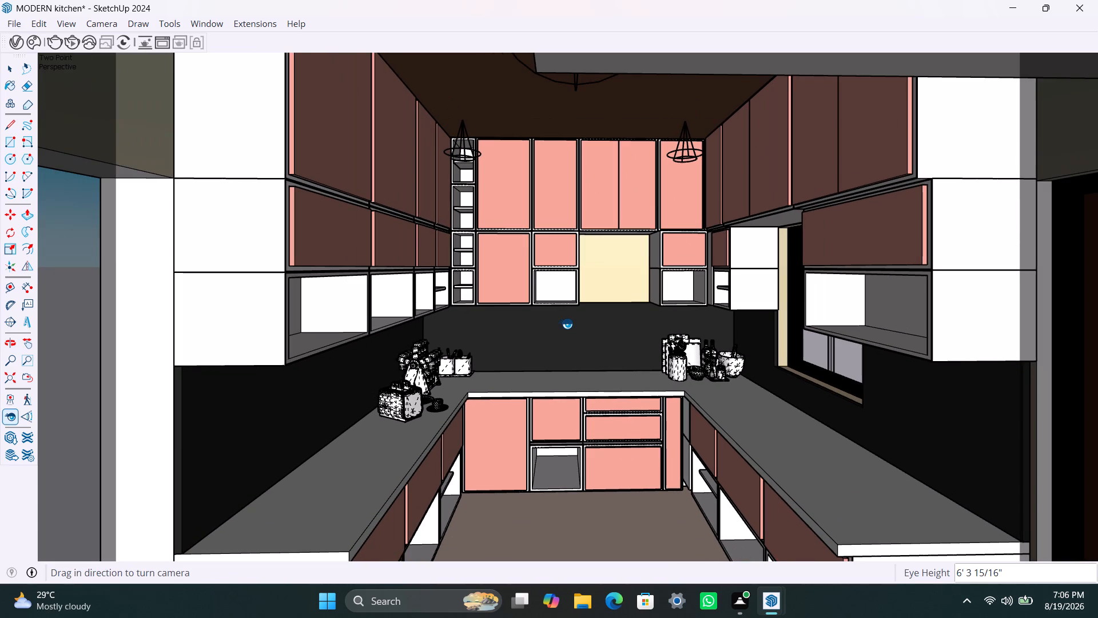
pyautogui.scroll(-2, 571, 326)
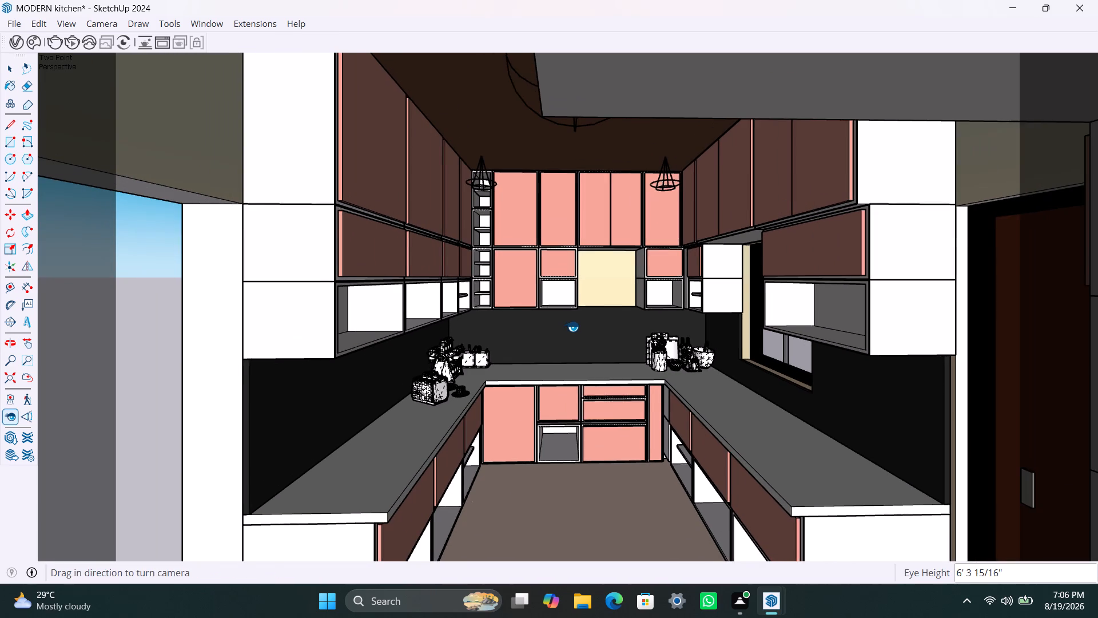
pyautogui.scroll(-1, 571, 326)
pyautogui.scroll(2, 571, 326)
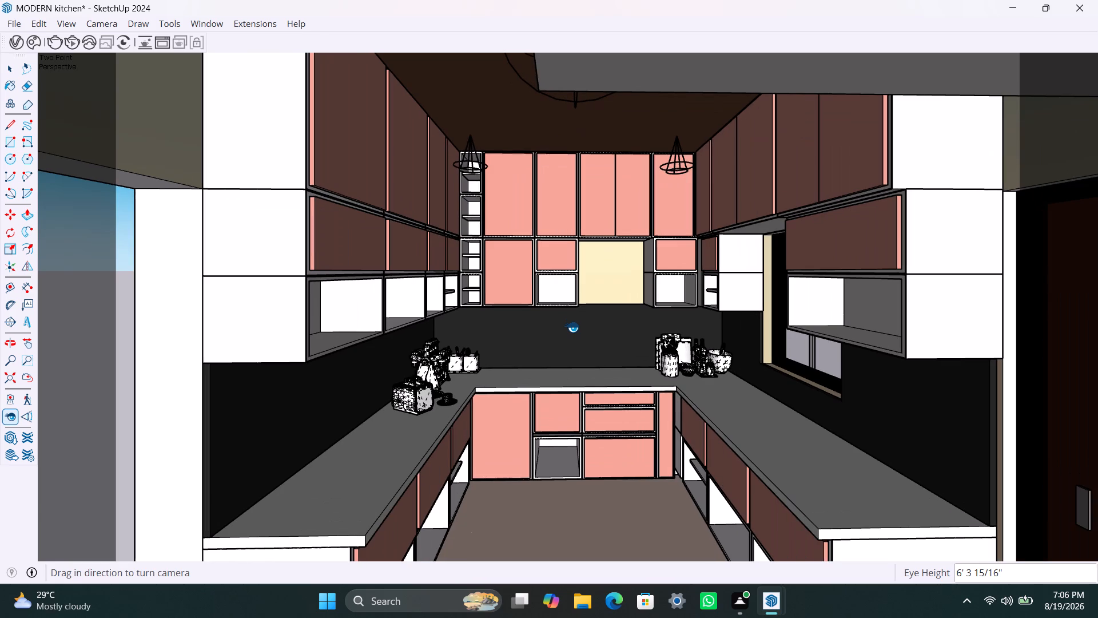
pyautogui.scroll(1, 571, 327)
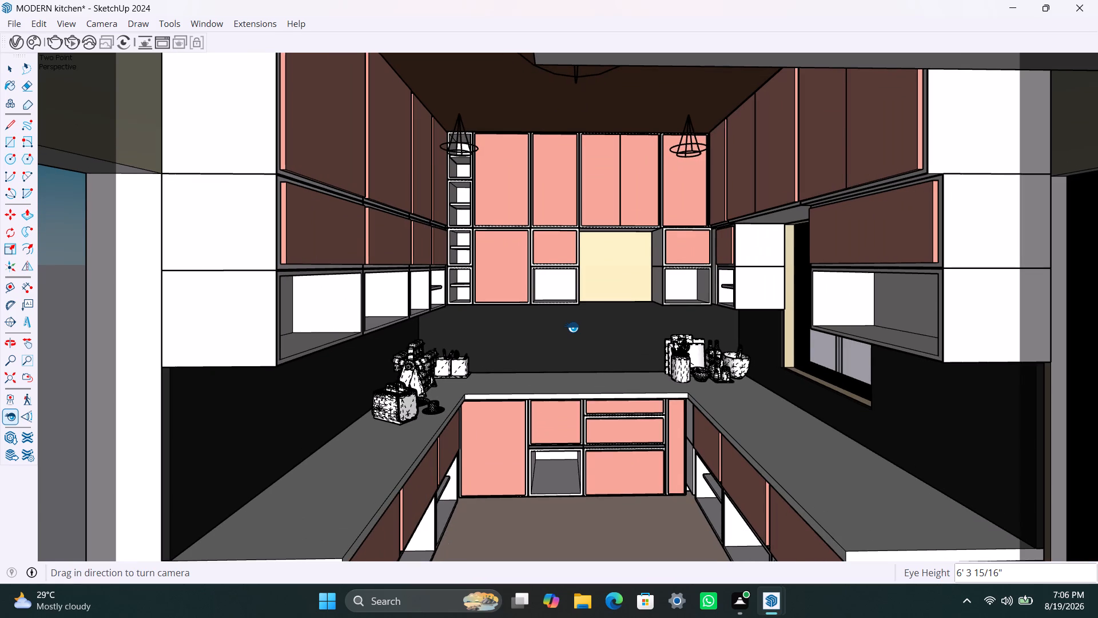
pyautogui.scroll(1, 571, 327)
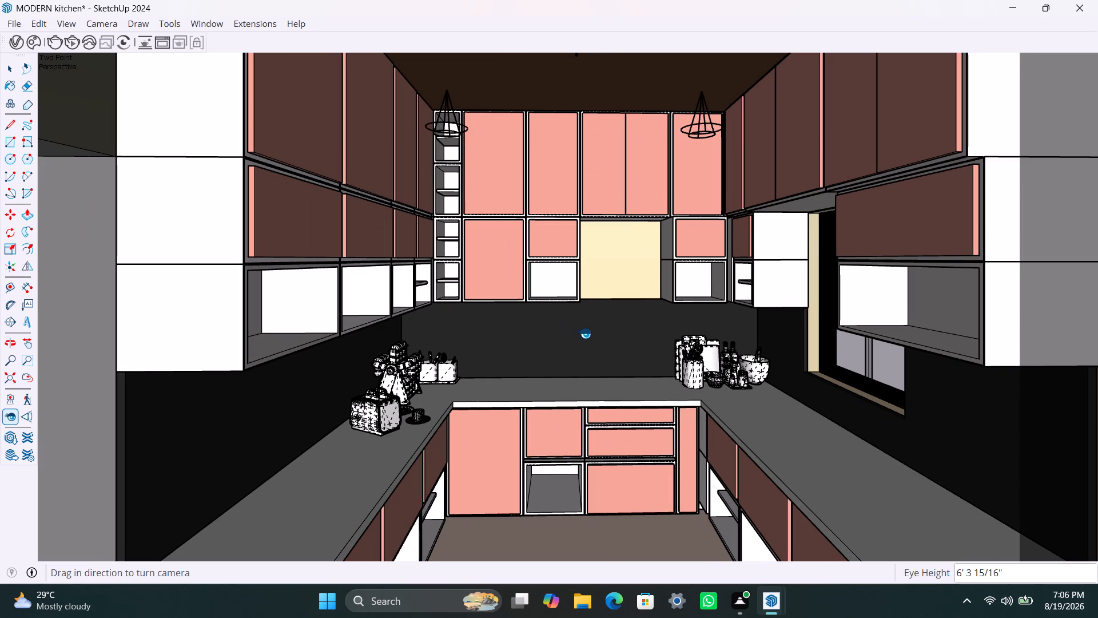
pyautogui.moveTo(584, 333); pyautogui.dragTo(555, 331, button='middle')
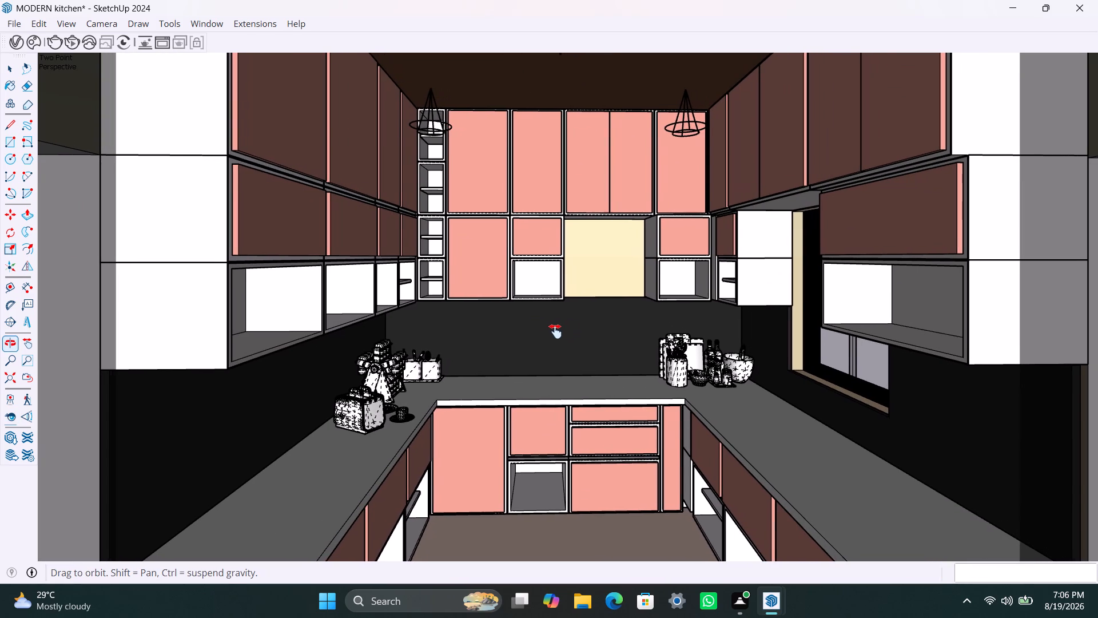
pyautogui.moveTo(555, 331); pyautogui.dragTo(543, 331, button='middle')
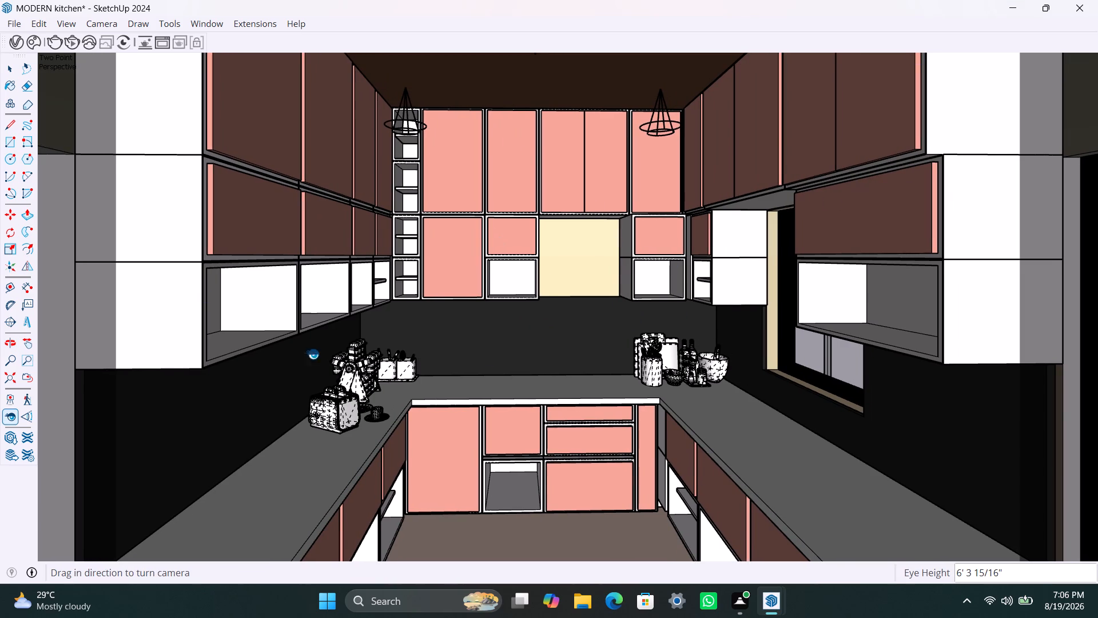
pyautogui.keyDown('shift'); pyautogui.moveTo(487, 327); pyautogui.dragTo(482, 324, button='middle'); pyautogui.keyUp('shift')
pyautogui.moveTo(484, 324); pyautogui.dragTo(491, 324, button='middle')
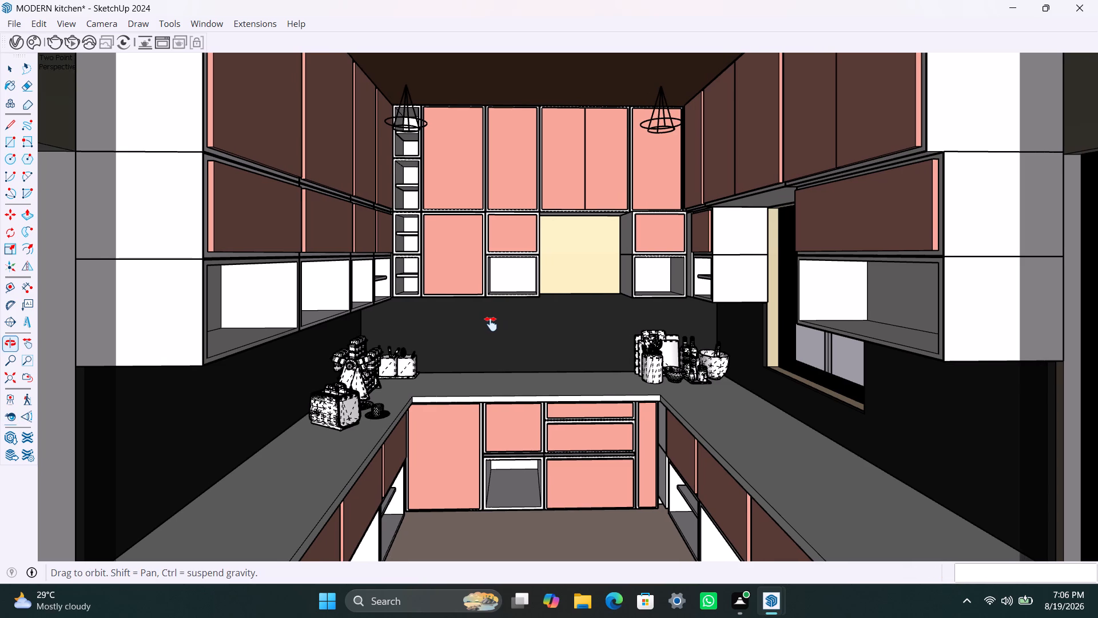
pyautogui.moveTo(491, 324); pyautogui.dragTo(491, 324, button='middle')
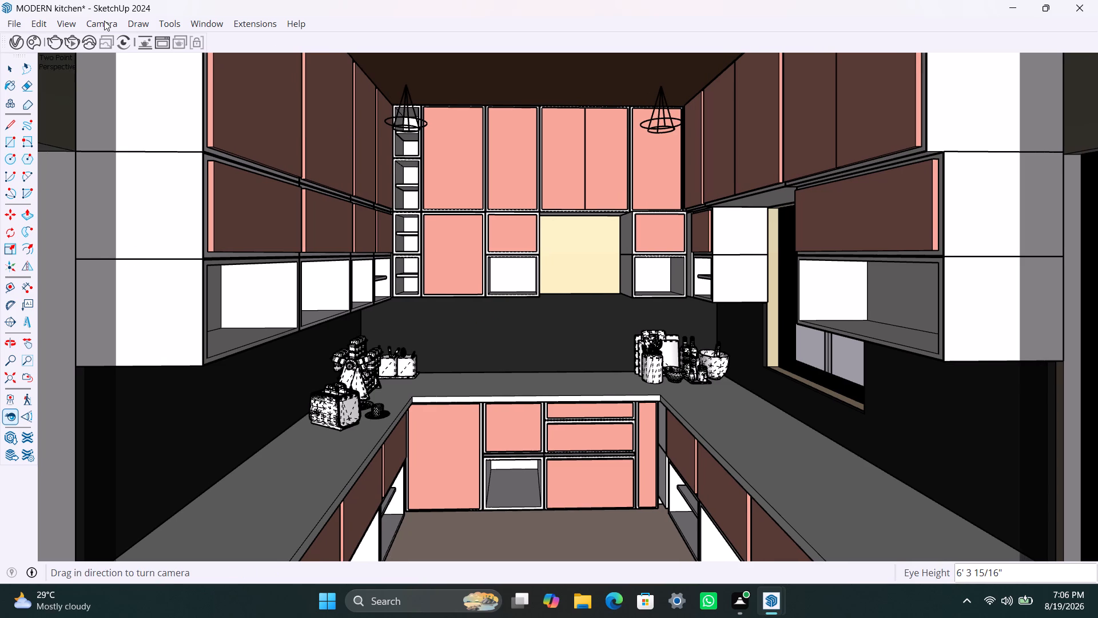
pyautogui.click(103, 21)
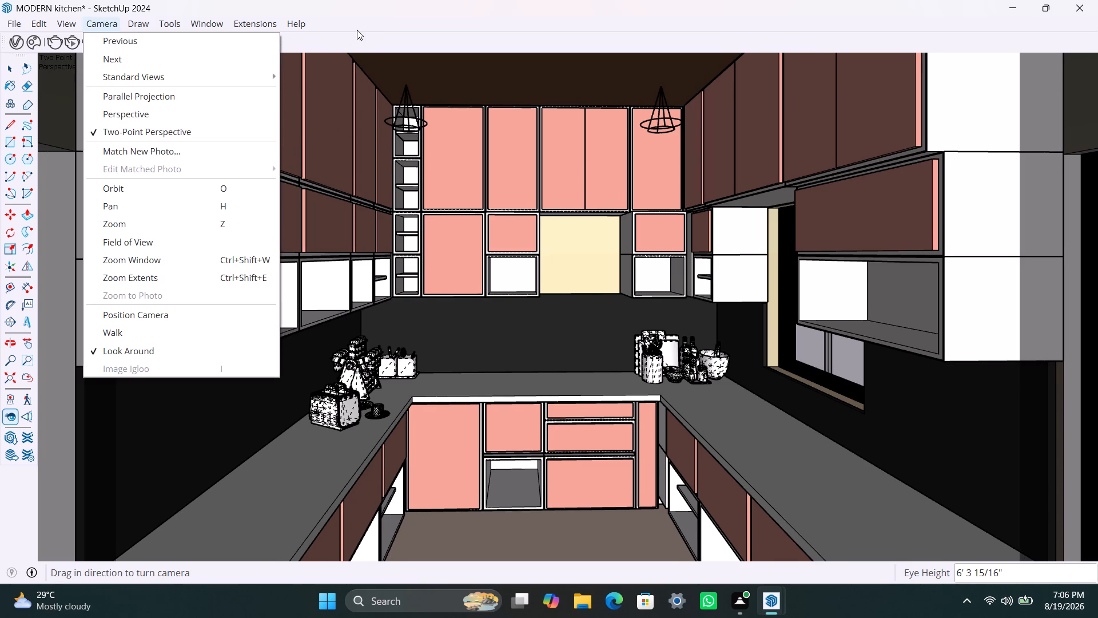
pyautogui.click(357, 30)
# Run a V-Ray interactive test render of the framed kitchen view in a maximized frame buffer and stop it.
pyautogui.click(71, 49)
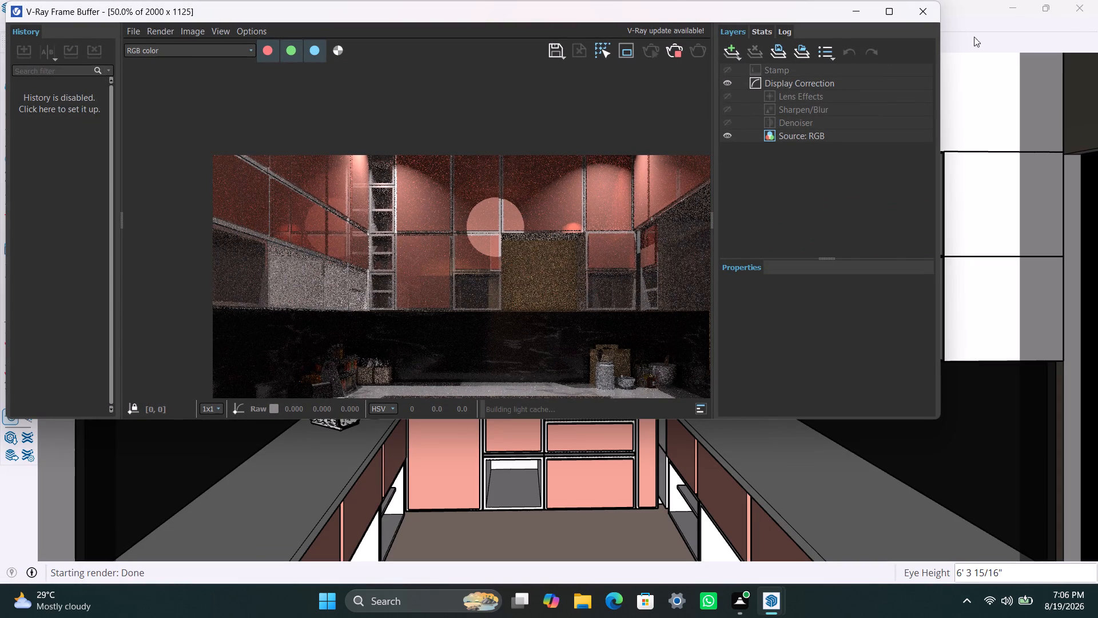
pyautogui.click(893, 16)
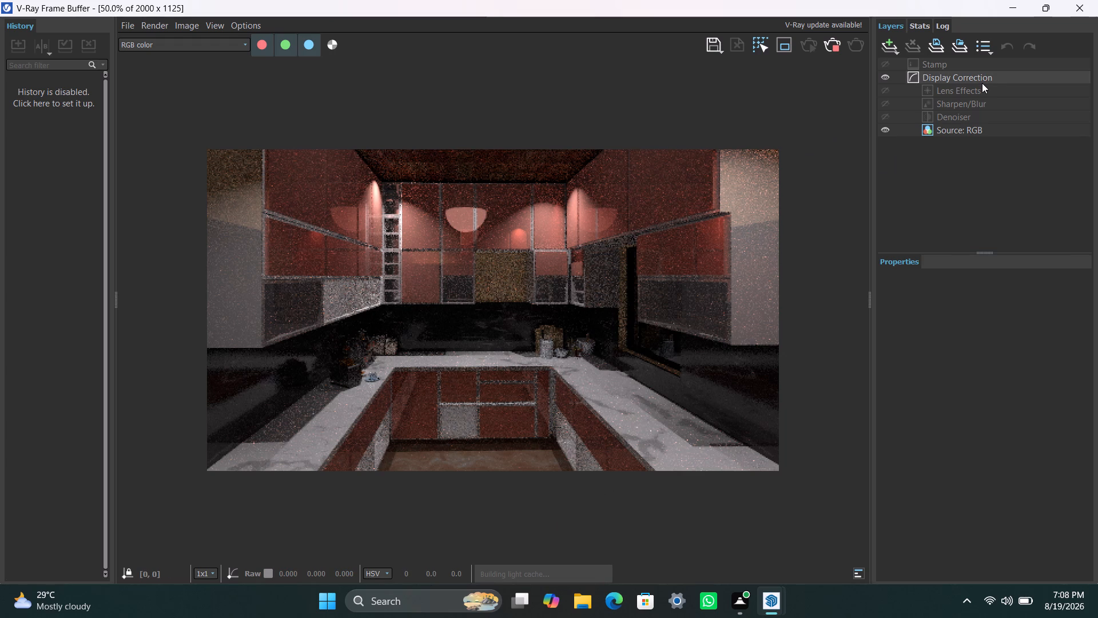
pyautogui.click(837, 52)
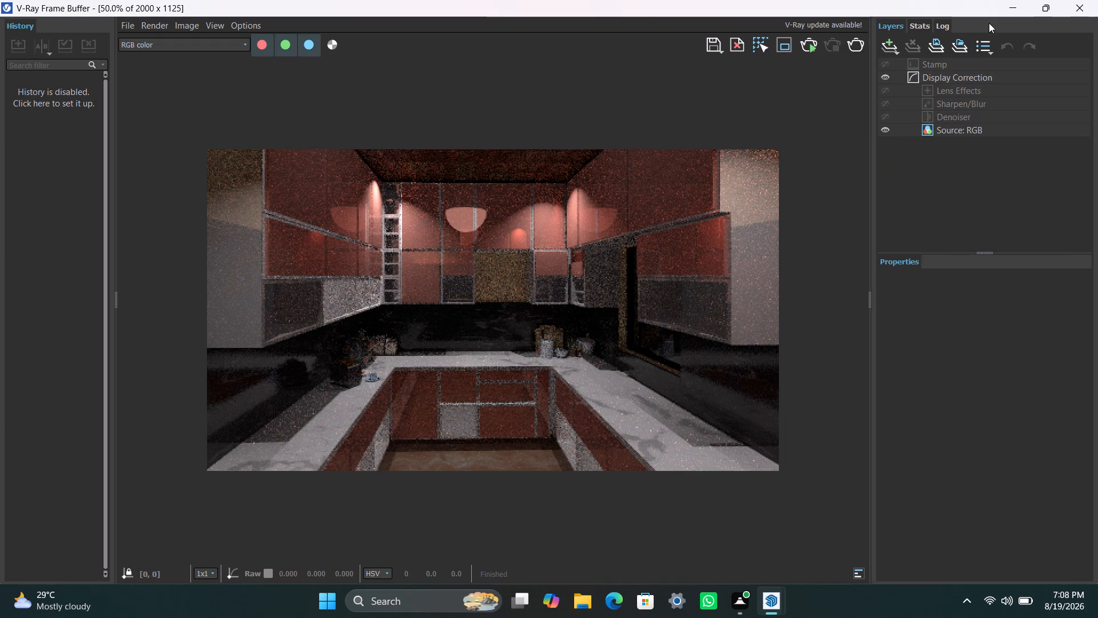
# Return to the model and pull the two-point perspective view back until both counter ends and the hanging ceiling fixture show.
pyautogui.click(1002, 9)
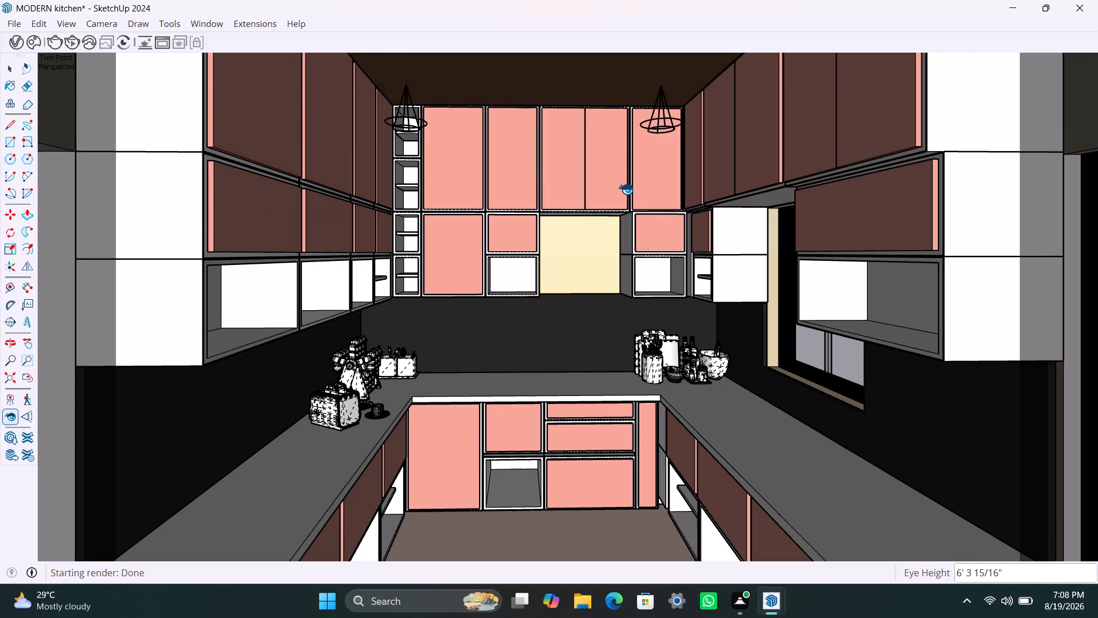
pyautogui.keyDown('shift'); pyautogui.scroll(-3, 625, 189); pyautogui.keyUp('shift')
pyautogui.press('space')
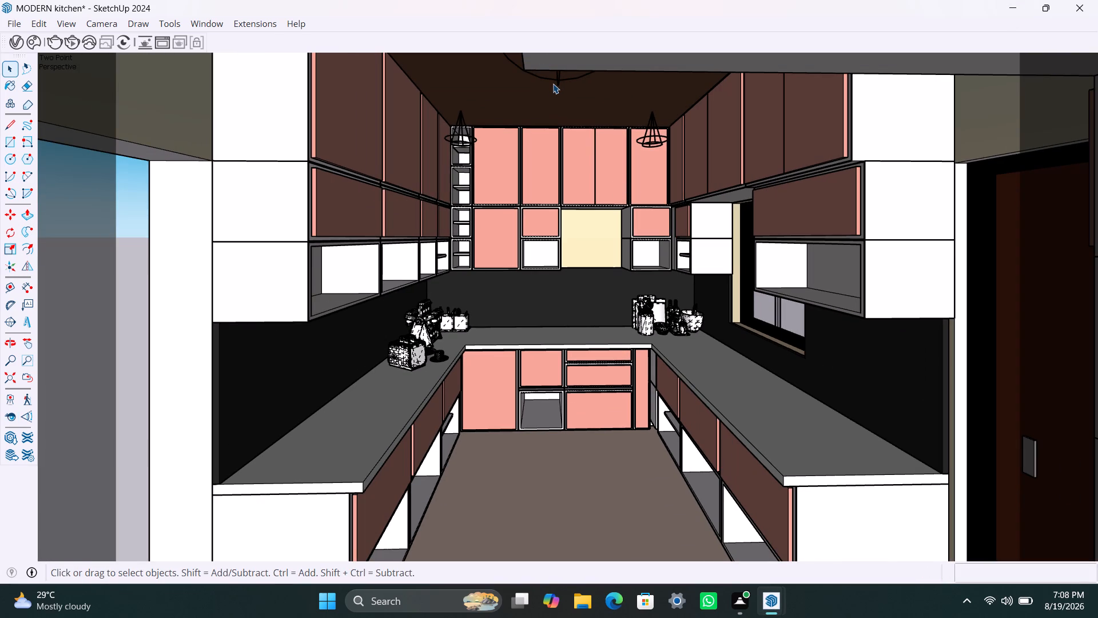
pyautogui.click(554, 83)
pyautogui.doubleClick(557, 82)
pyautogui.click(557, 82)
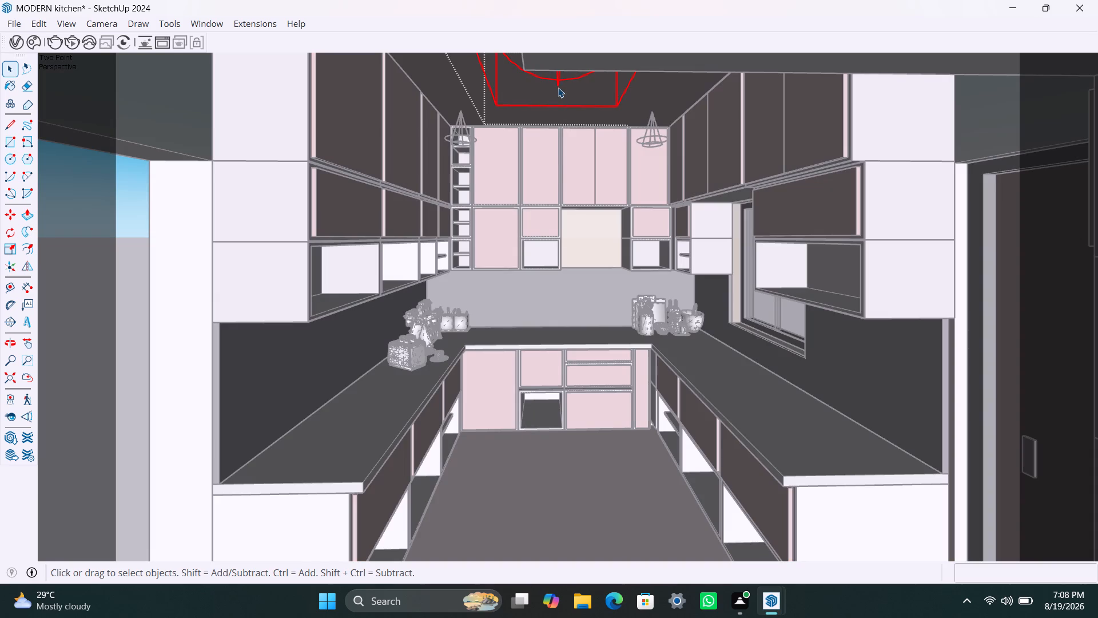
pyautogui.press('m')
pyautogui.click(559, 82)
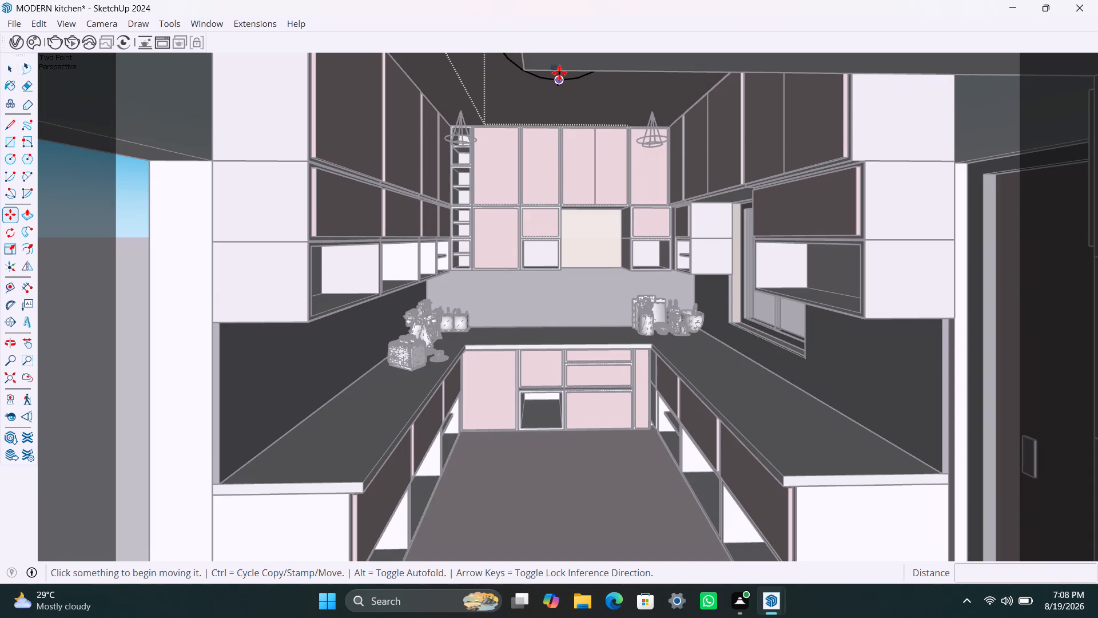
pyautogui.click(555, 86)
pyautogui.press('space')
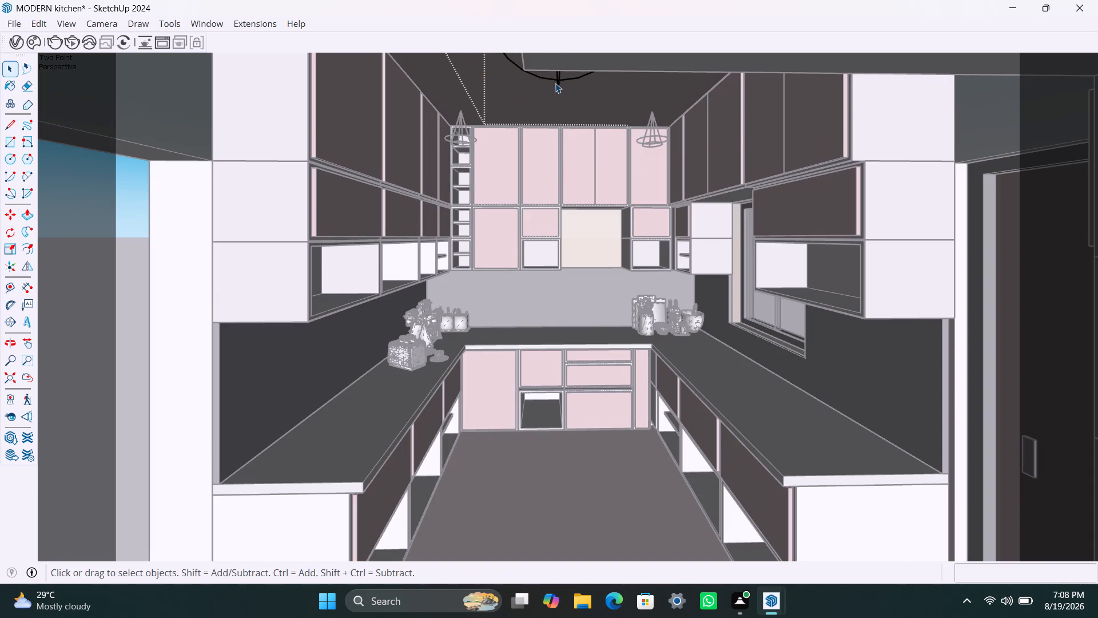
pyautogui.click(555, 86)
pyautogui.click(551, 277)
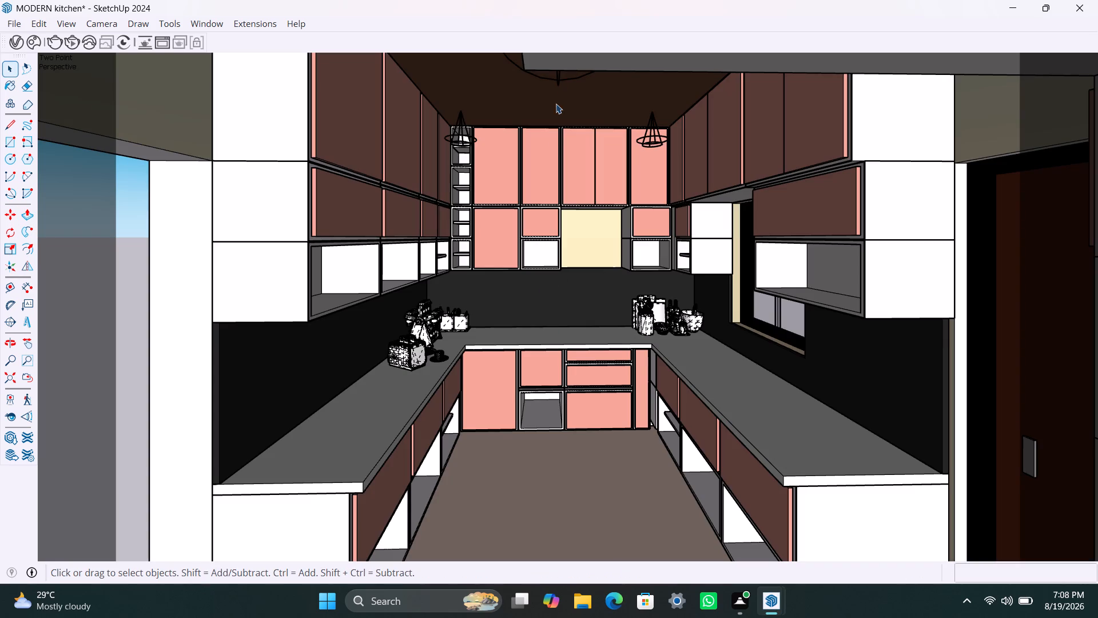
# Move the round hanging ceiling fixture near the kitchen entrance up about 4 7/8" so it clears the view.
pyautogui.click(564, 81)
pyautogui.press('m')
pyautogui.click(564, 81)
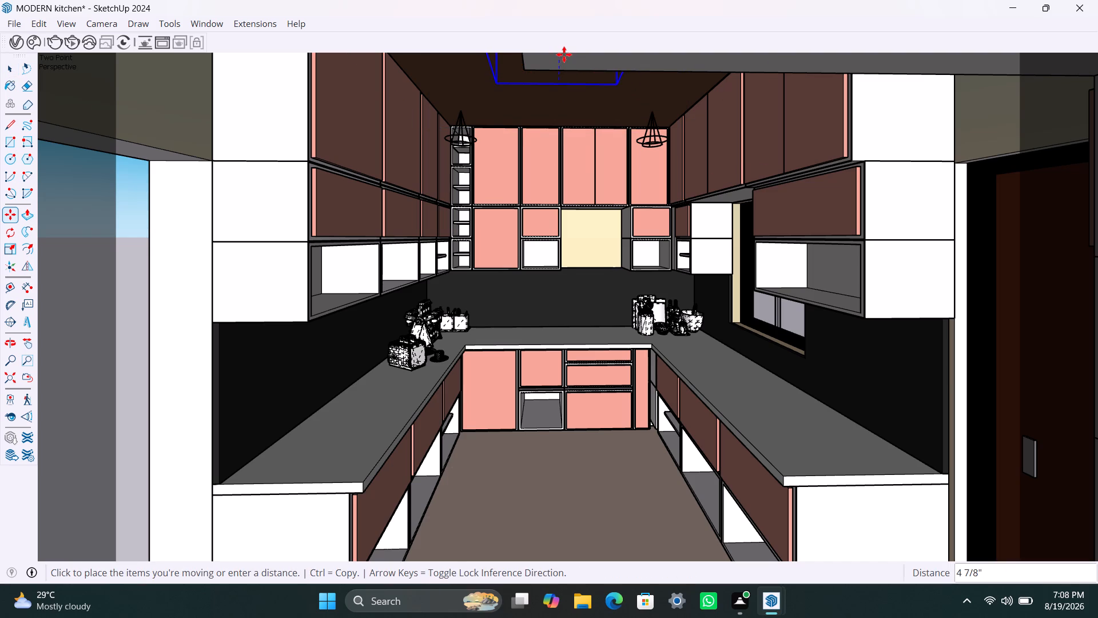
pyautogui.click(564, 53)
pyautogui.press('space')
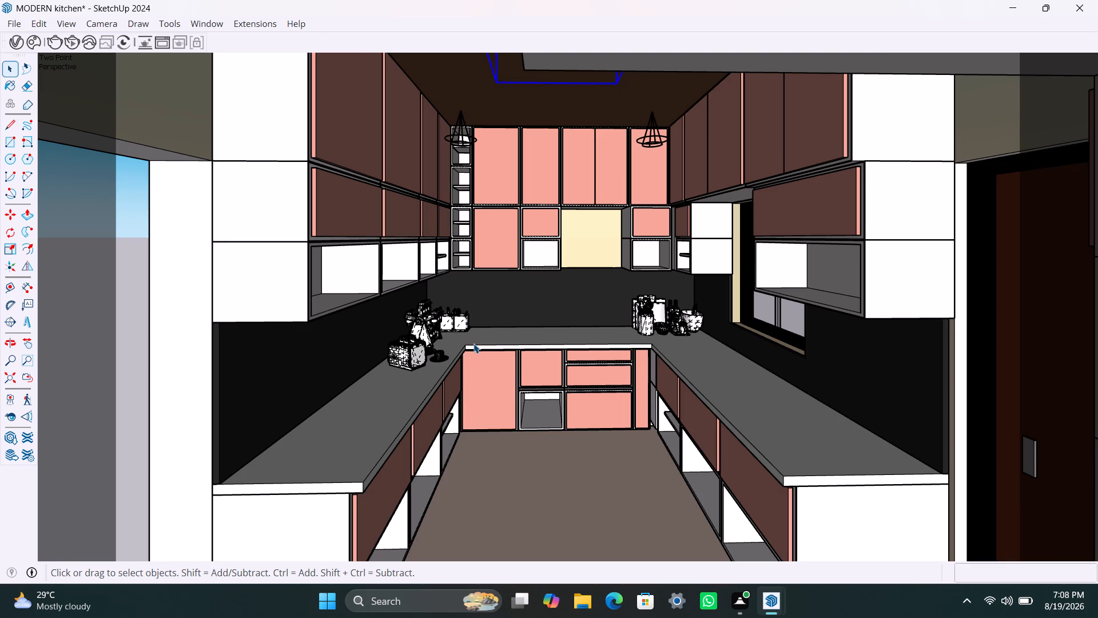
# Bring the camera slightly closer and shift the framing sideways so the back wall and both side counters are re-centred.
pyautogui.scroll(1, 474, 343)
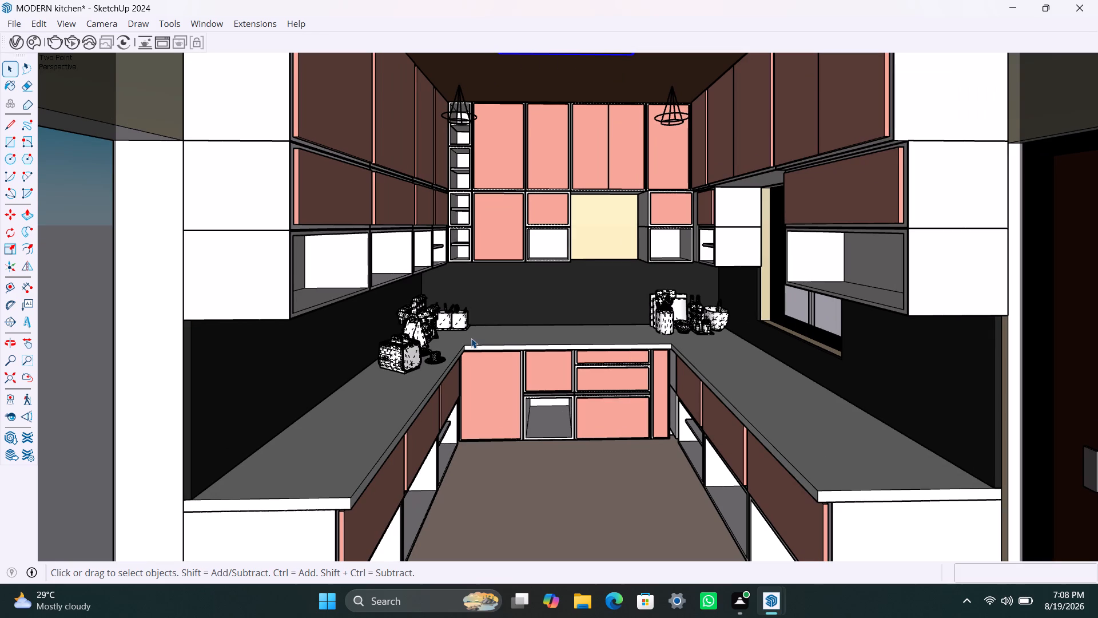
pyautogui.keyDown('shift'); pyautogui.moveTo(471, 338); pyautogui.dragTo(457, 335, button='middle'); pyautogui.keyUp('shift')
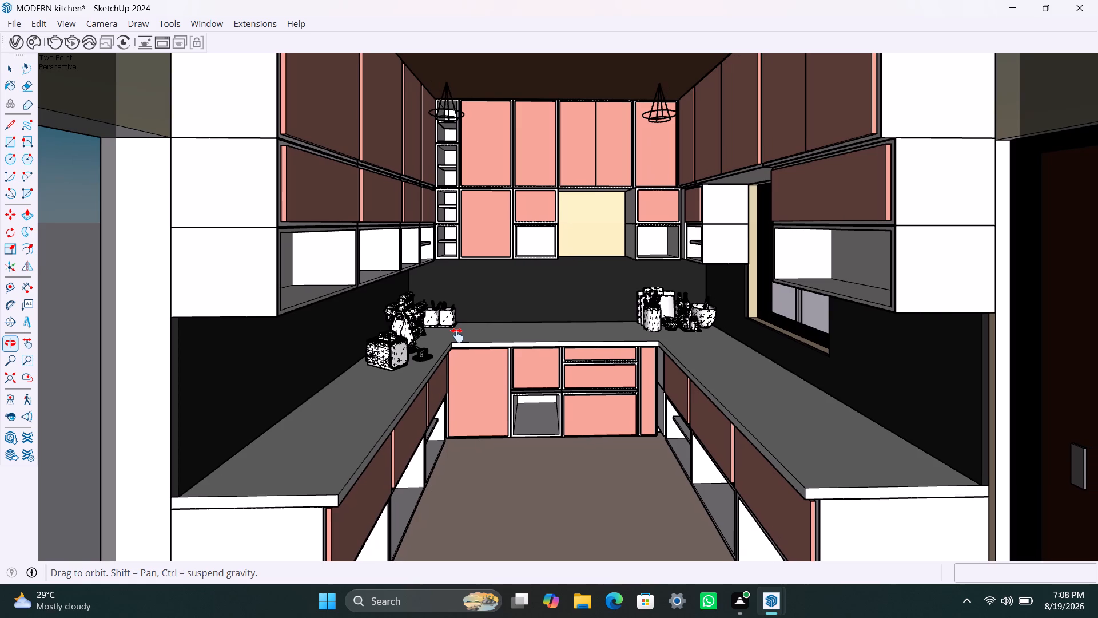
pyautogui.keyDown('shift'); pyautogui.moveTo(457, 335); pyautogui.dragTo(452, 335, button='middle'); pyautogui.keyUp('shift')
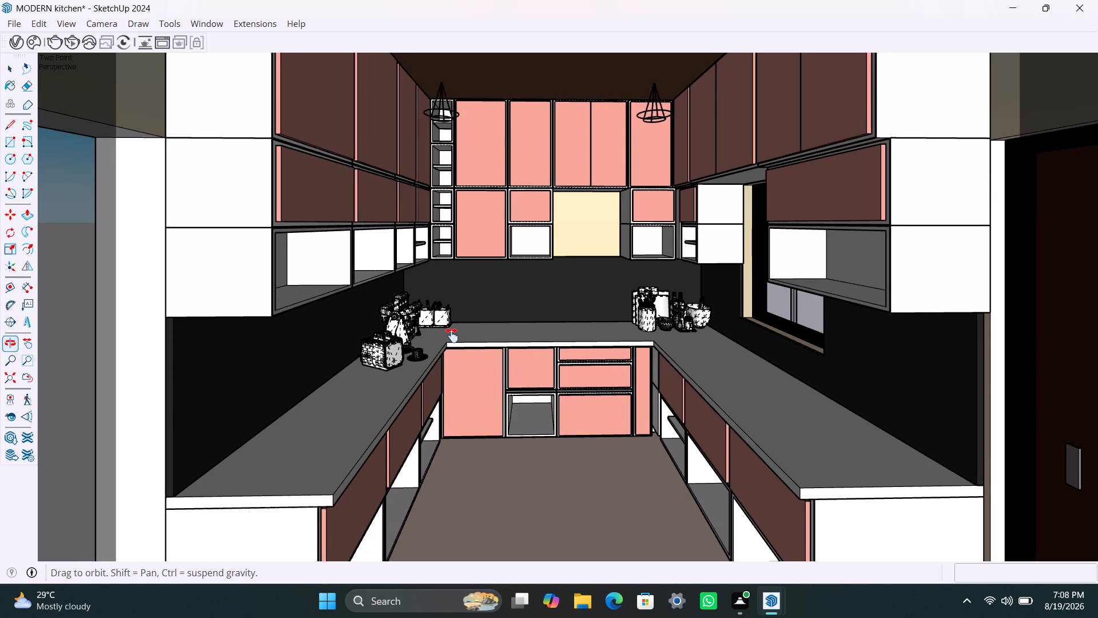
pyautogui.keyDown('shift'); pyautogui.moveTo(452, 335); pyautogui.dragTo(432, 335, button='middle'); pyautogui.keyUp('shift')
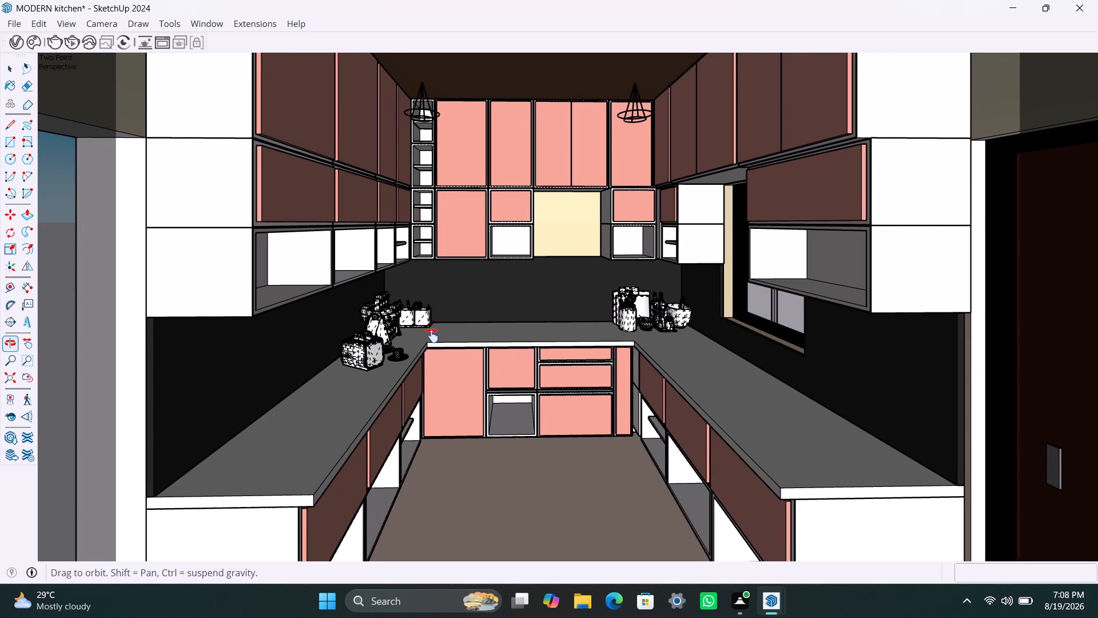
pyautogui.keyDown('shift'); pyautogui.moveTo(432, 335); pyautogui.dragTo(406, 335, button='middle'); pyautogui.keyUp('shift')
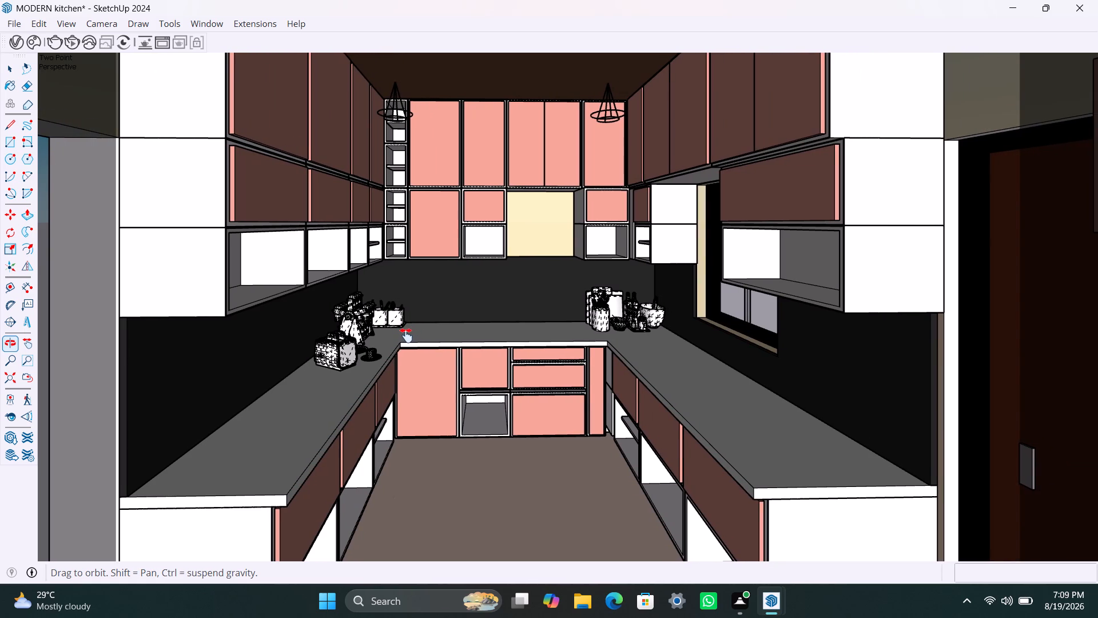
pyautogui.keyDown('shift'); pyautogui.moveTo(406, 335); pyautogui.dragTo(403, 335, button='middle'); pyautogui.keyUp('shift')
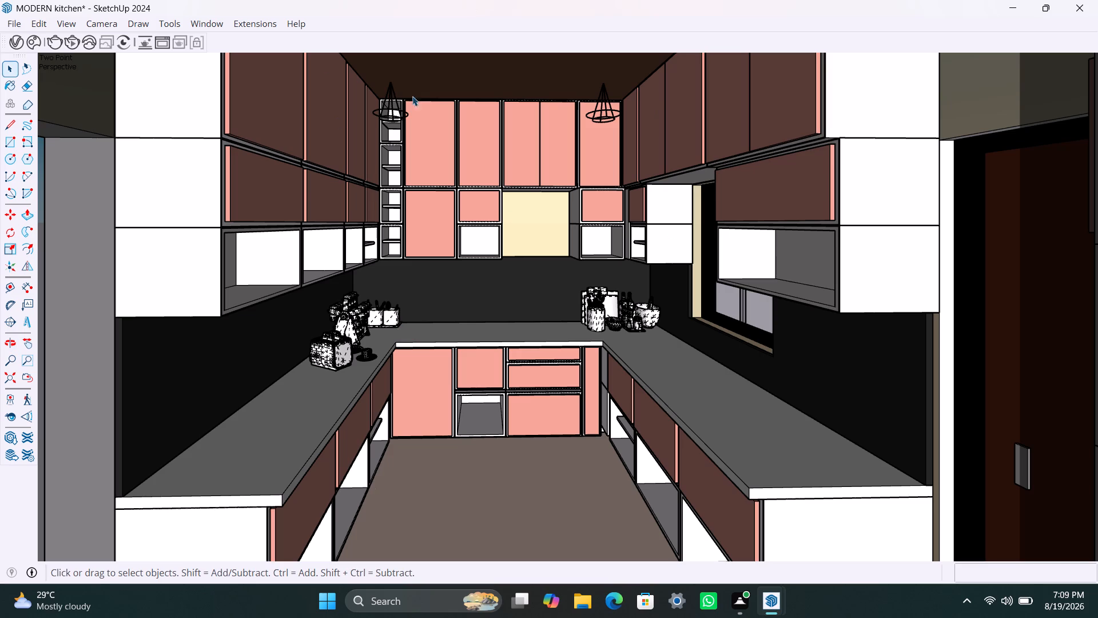
pyautogui.click(104, 25)
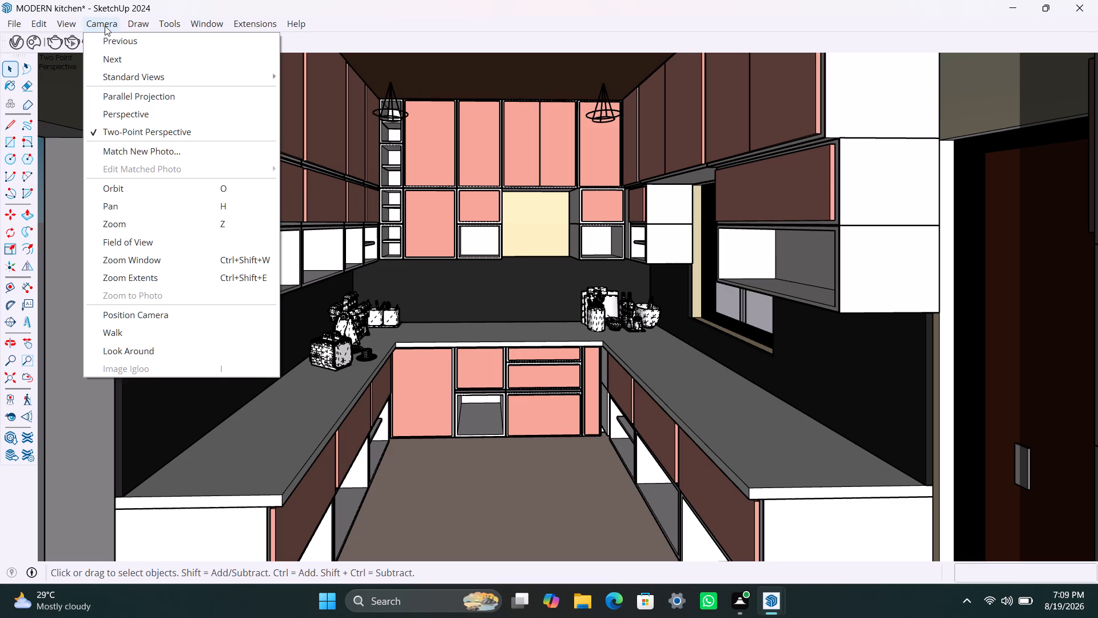
pyautogui.click(105, 26)
# Start a V-Ray interactive render of the reframed kitchen view and maximize the frame buffer.
pyautogui.click(77, 43)
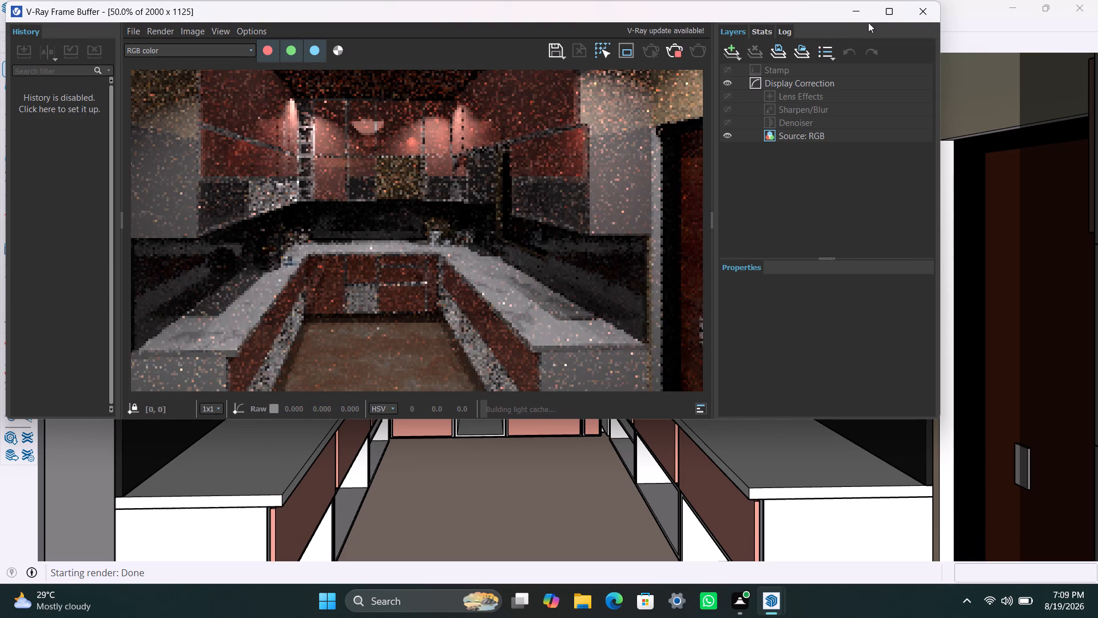
pyautogui.click(893, 15)
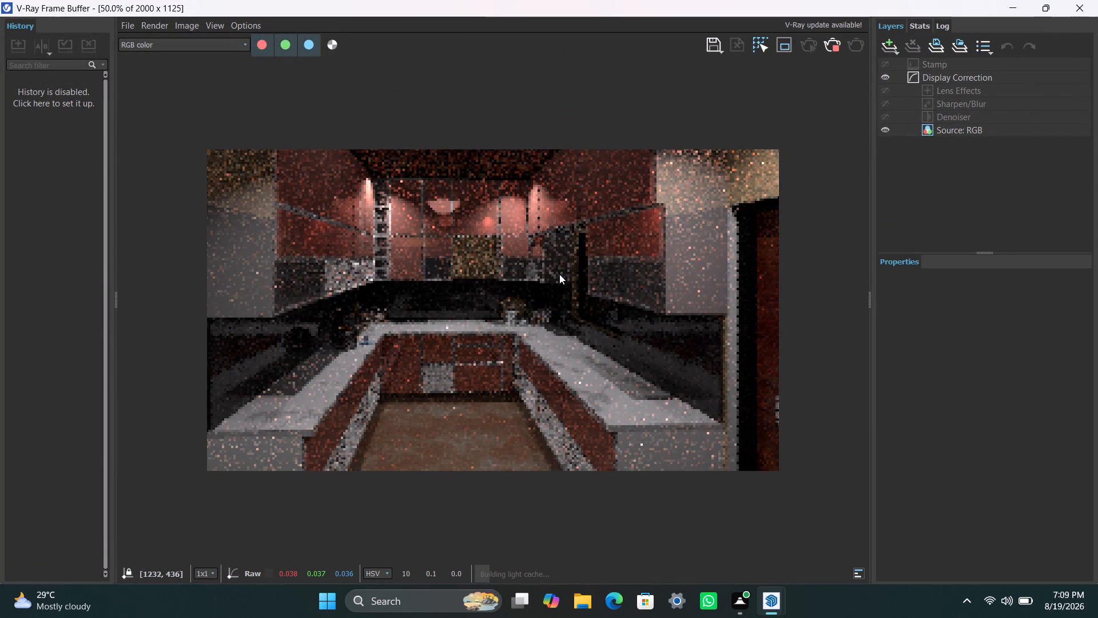
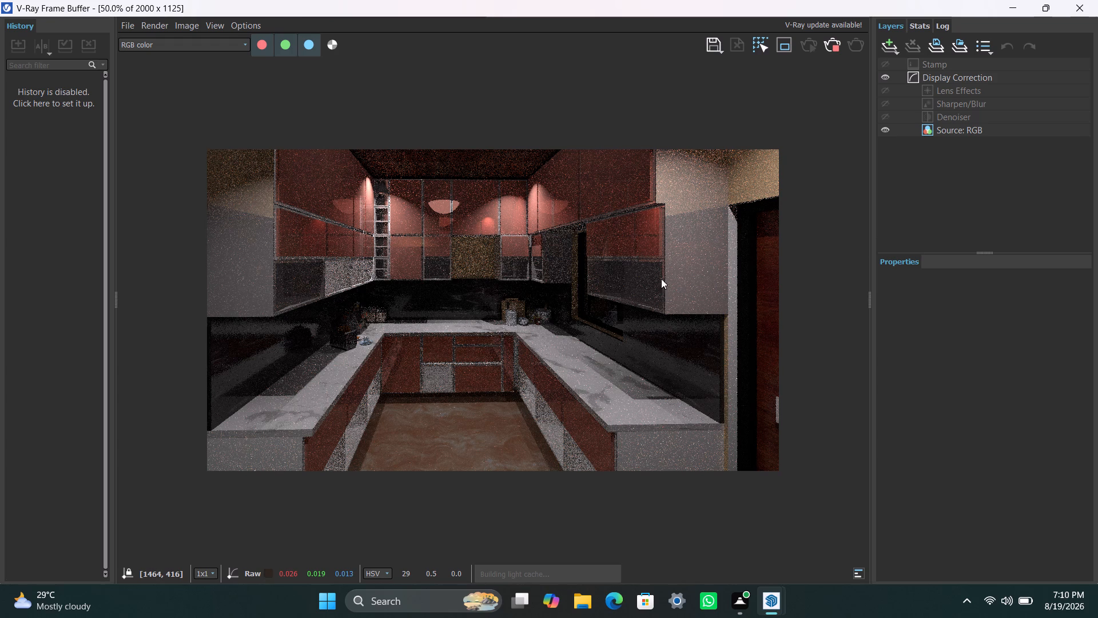
# Stop the interactive render and return to the kitchen model.
pyautogui.click(837, 46)
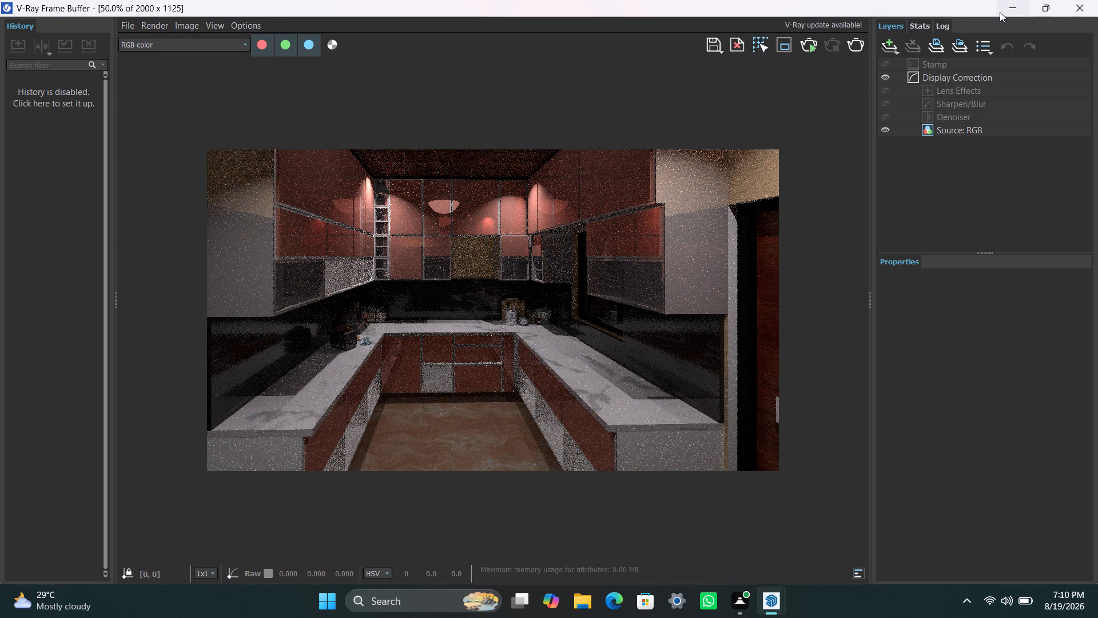
pyautogui.click(1011, 3)
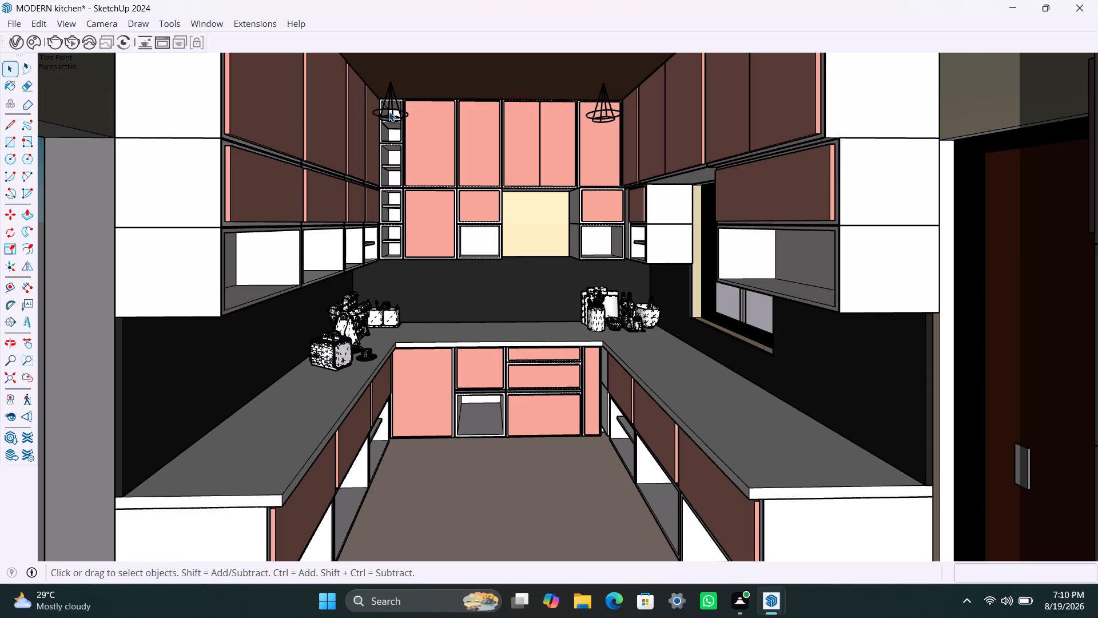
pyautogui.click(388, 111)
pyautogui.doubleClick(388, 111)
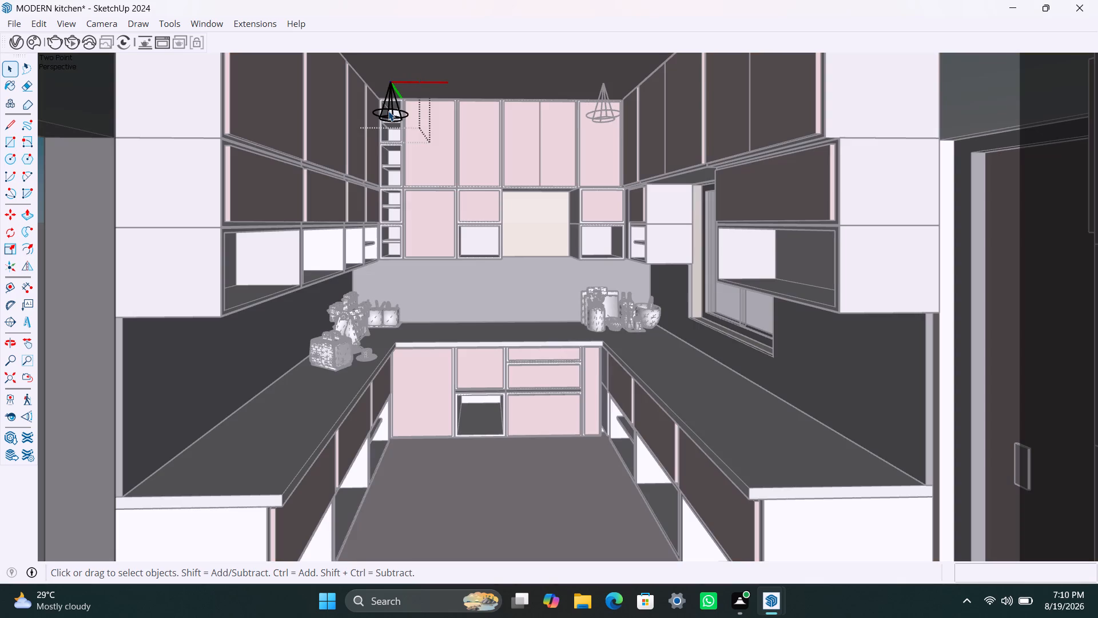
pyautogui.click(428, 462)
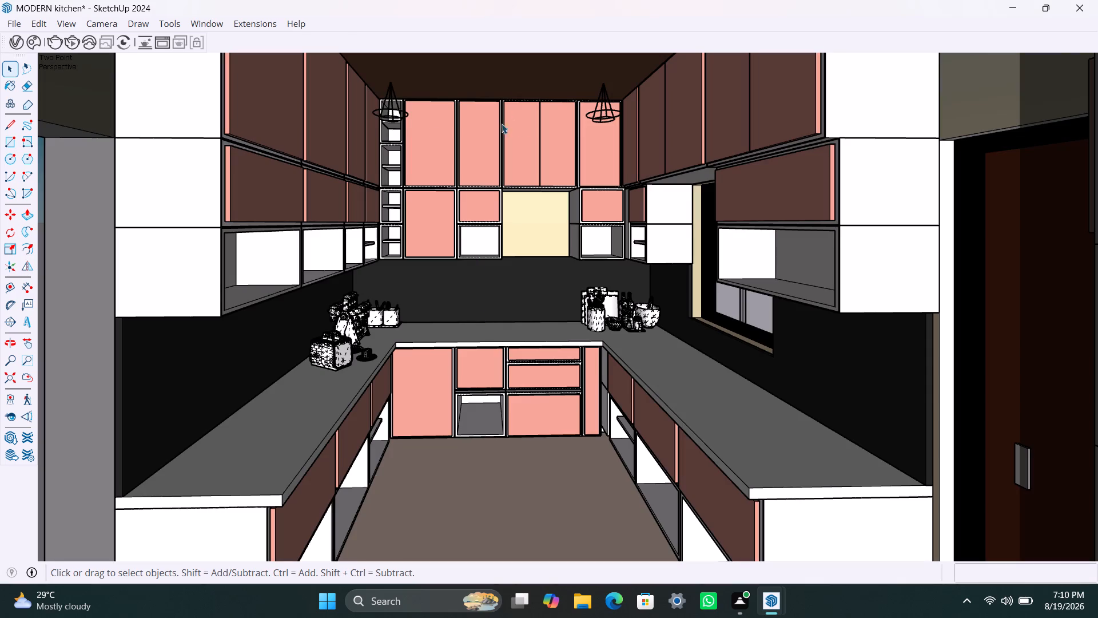
# Set the intensity of all four V-Ray spot lights, Spot Light through Spot Light#3, to 1000000.
pyautogui.click(23, 45)
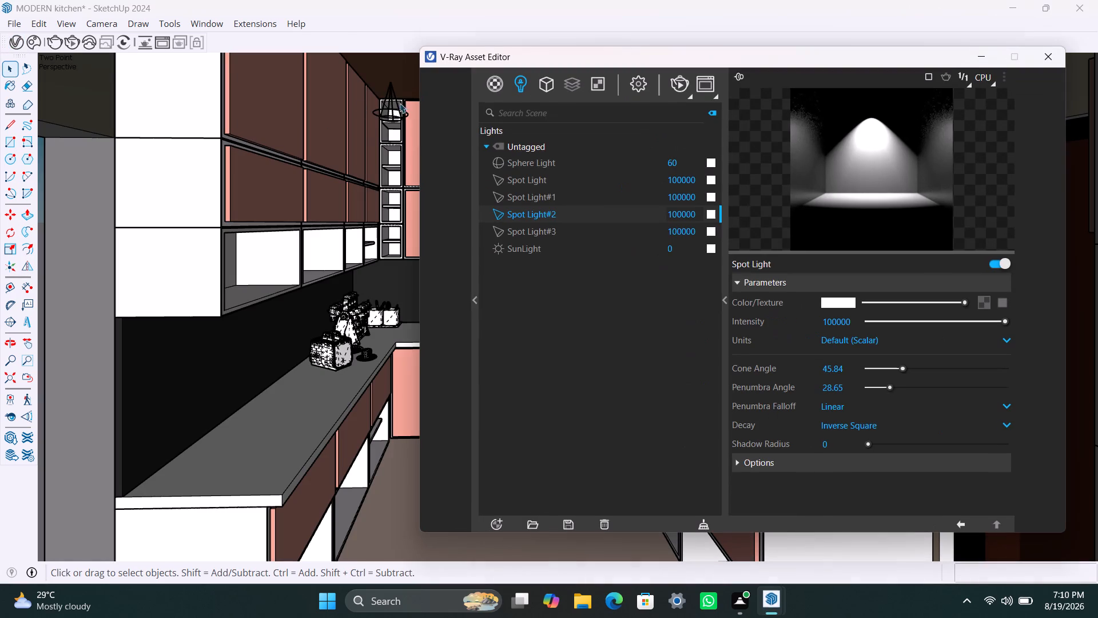
pyautogui.click(697, 214)
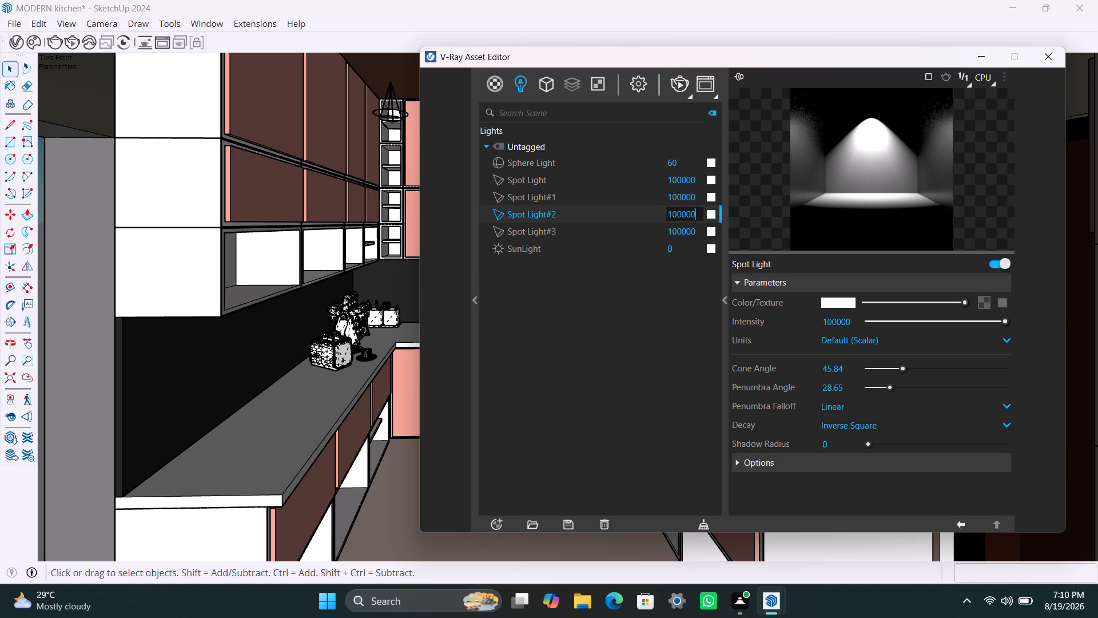
pyautogui.press('o')
pyautogui.press('BackSpace')
pyautogui.press('0')
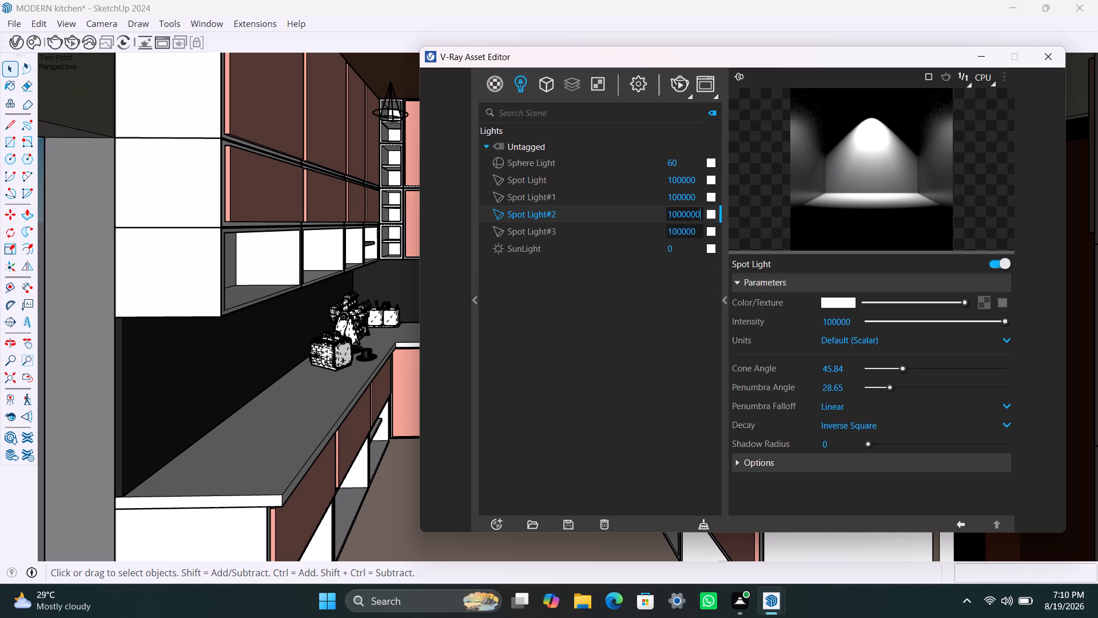
pyautogui.click(694, 229)
pyautogui.press('0')
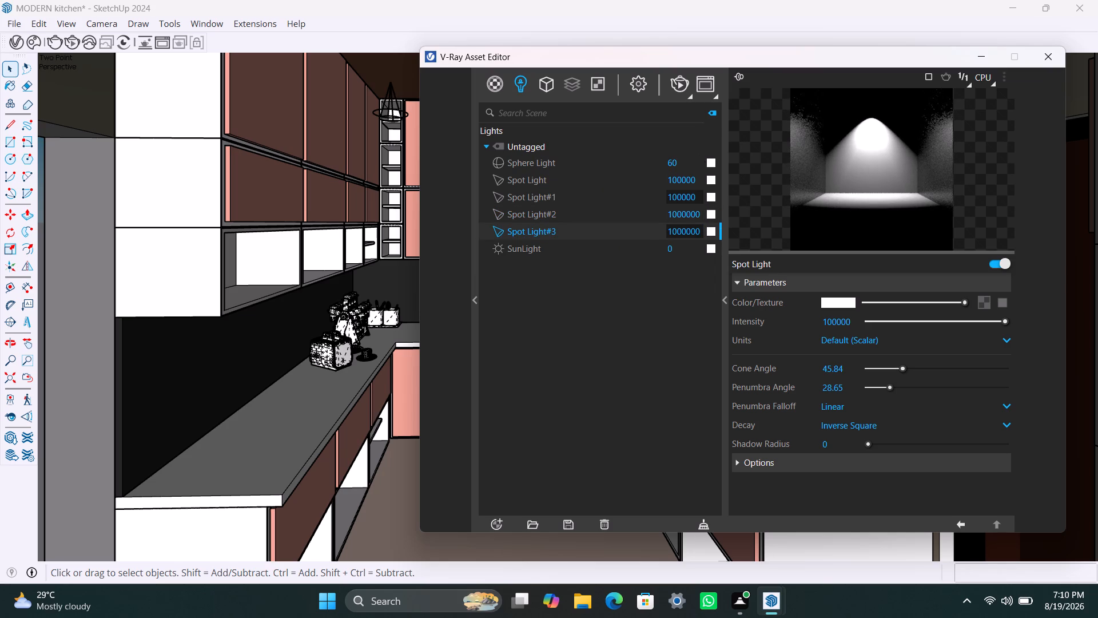
pyautogui.click(699, 197)
pyautogui.press('0')
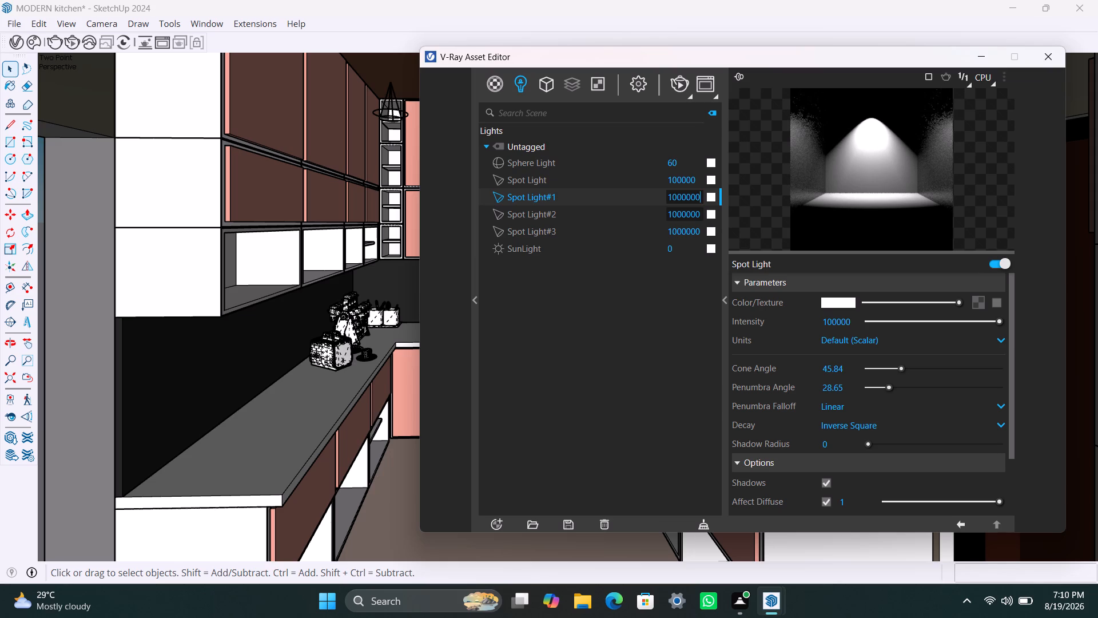
pyautogui.click(702, 216)
pyautogui.click(702, 177)
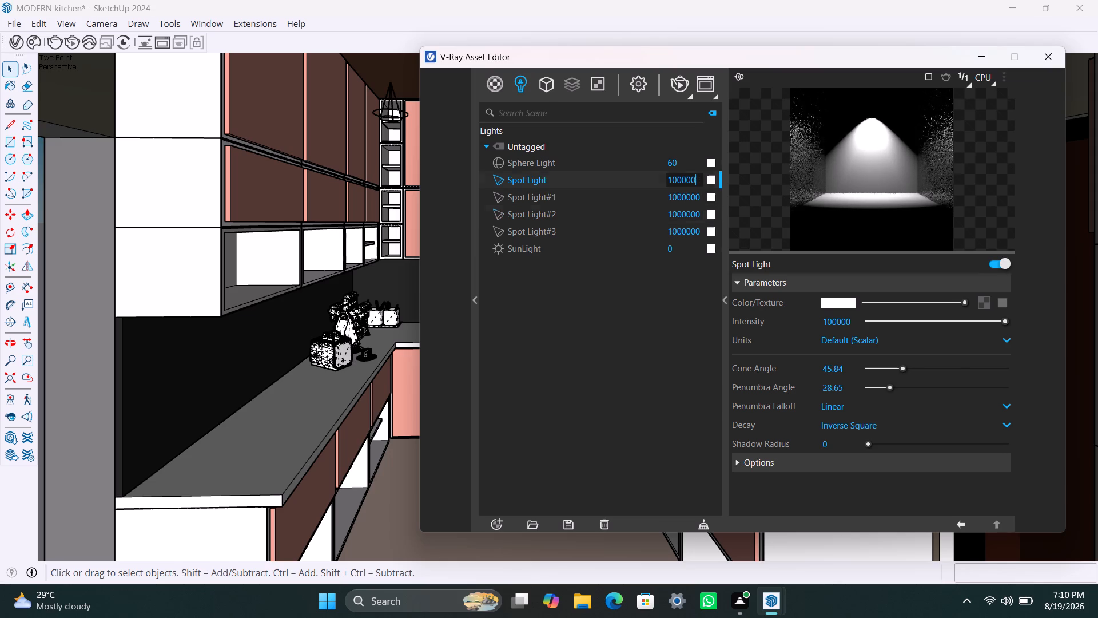
pyautogui.press('0')
# Set the Sphere Light's intensity to 100.
pyautogui.click(686, 164)
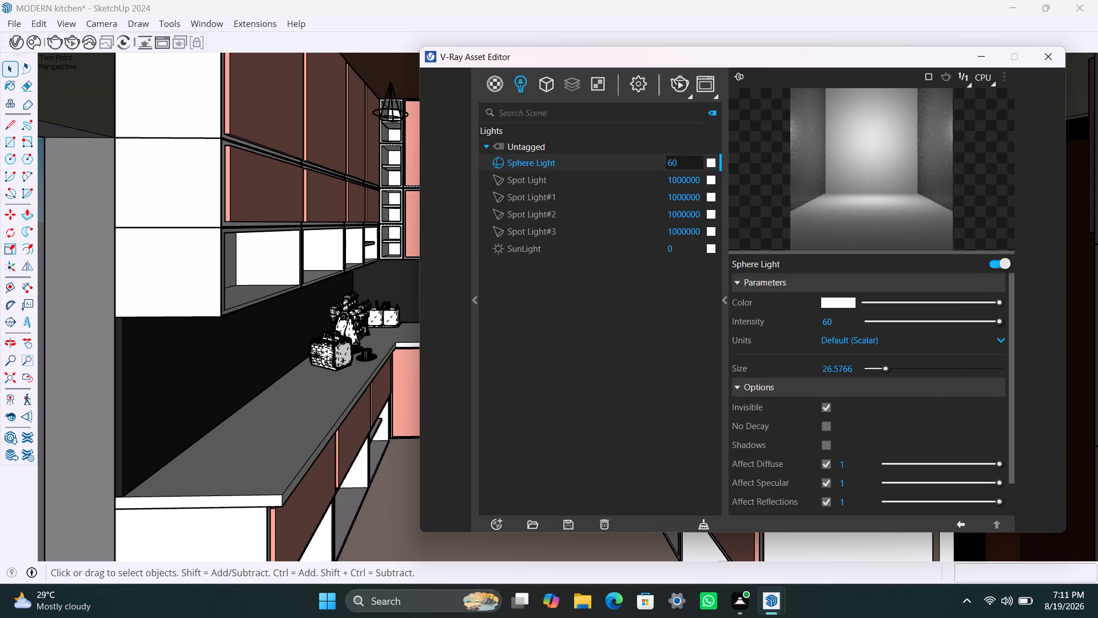
pyautogui.moveTo(686, 164); pyautogui.dragTo(663, 168)
pyautogui.press('1')
pyautogui.write('00')
pyautogui.click(674, 262)
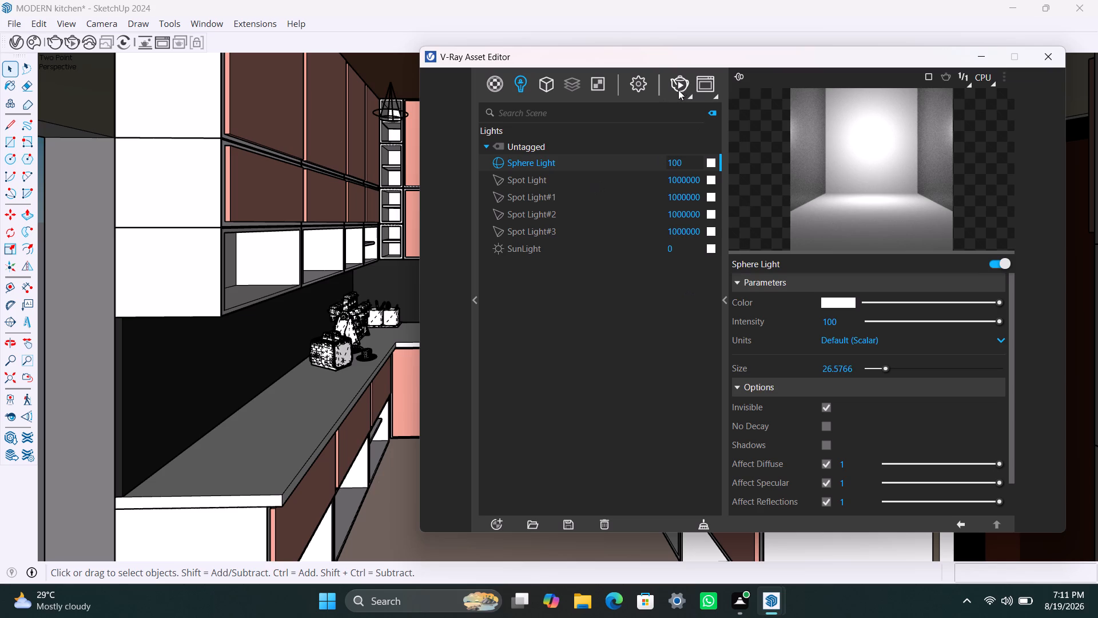
# Start a V-Ray interactive render with the brighter lights and maximize the frame buffer.
pyautogui.click(682, 86)
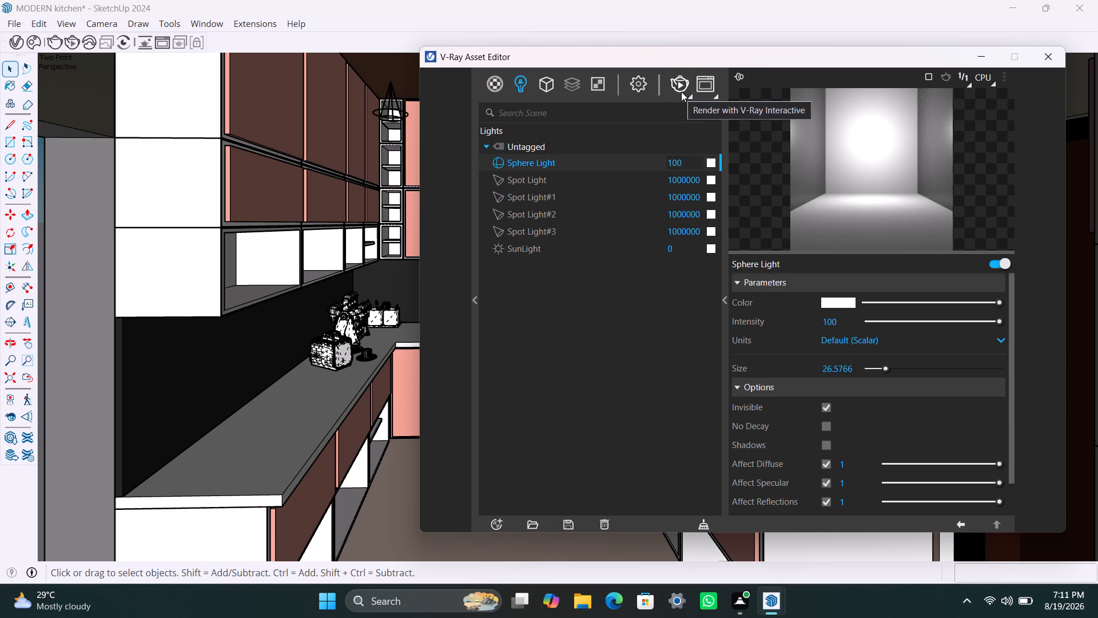
pyautogui.click(972, 56)
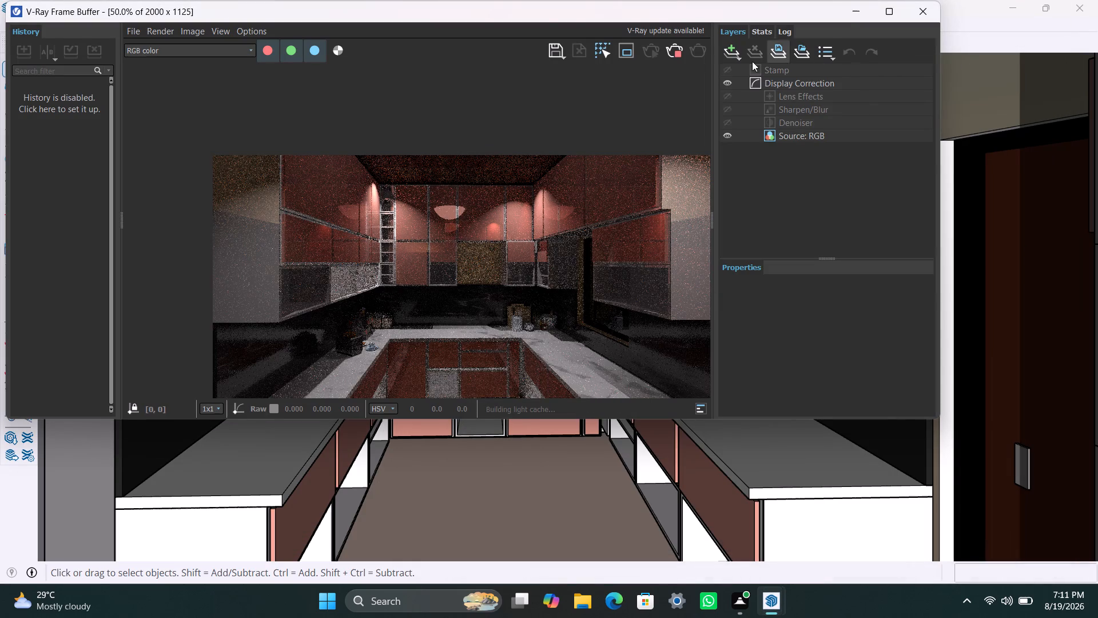
pyautogui.click(885, 13)
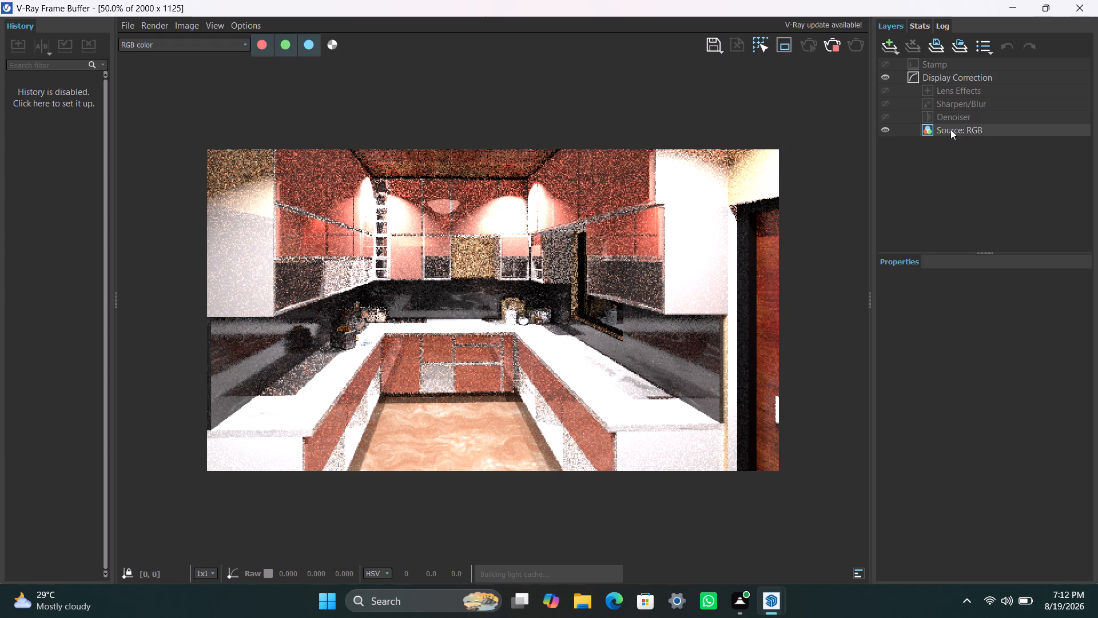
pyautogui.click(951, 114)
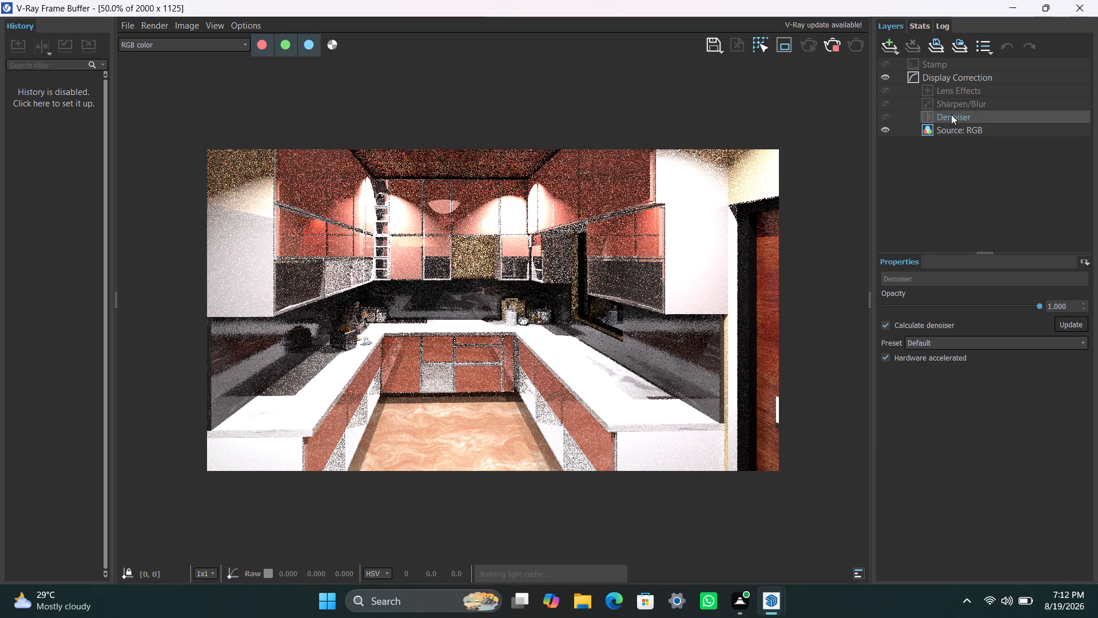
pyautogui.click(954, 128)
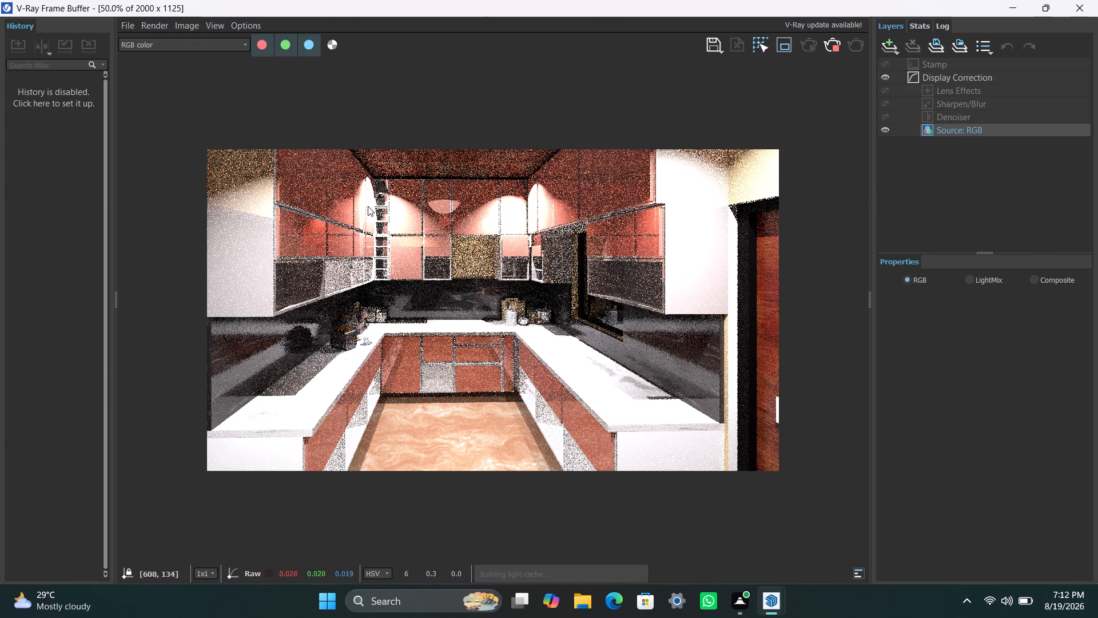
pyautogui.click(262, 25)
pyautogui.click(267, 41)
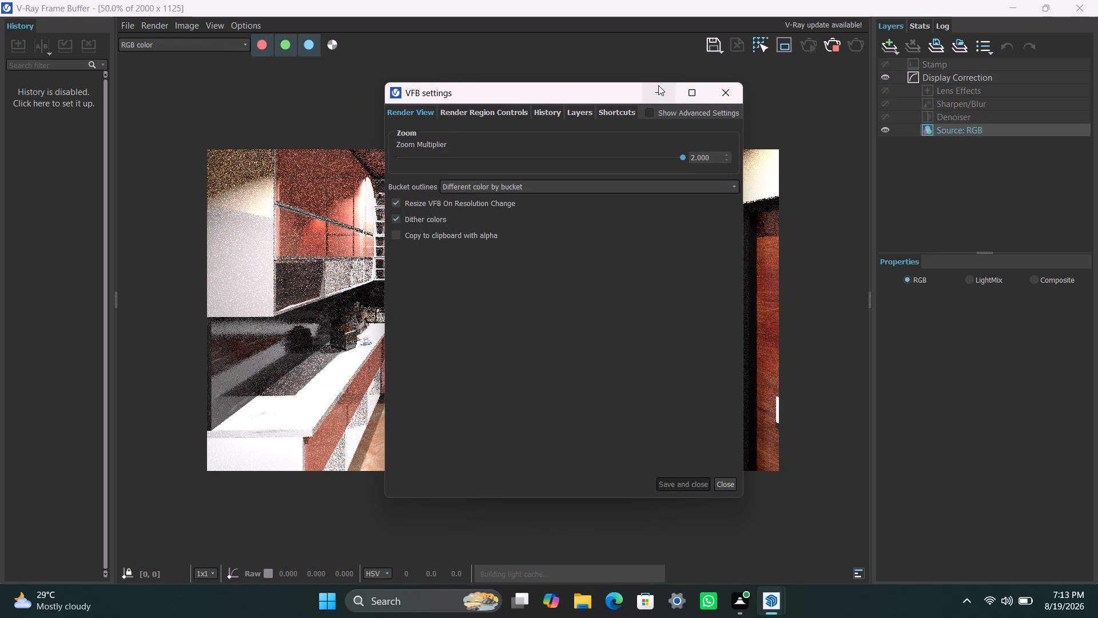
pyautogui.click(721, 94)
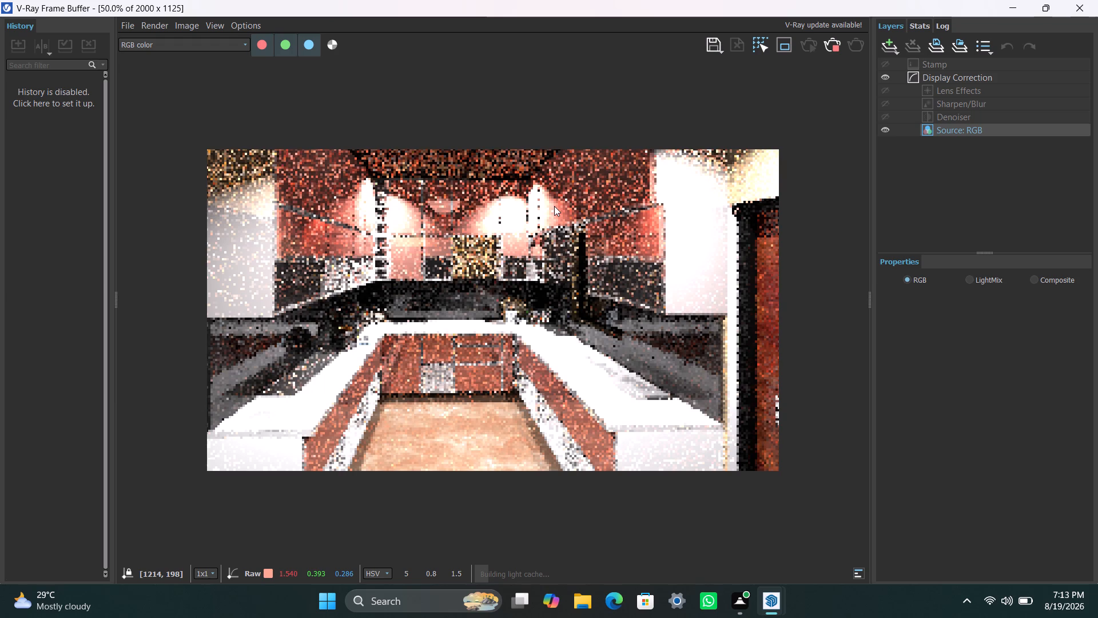
# Stop the interactive render and return to the kitchen model.
pyautogui.click(837, 47)
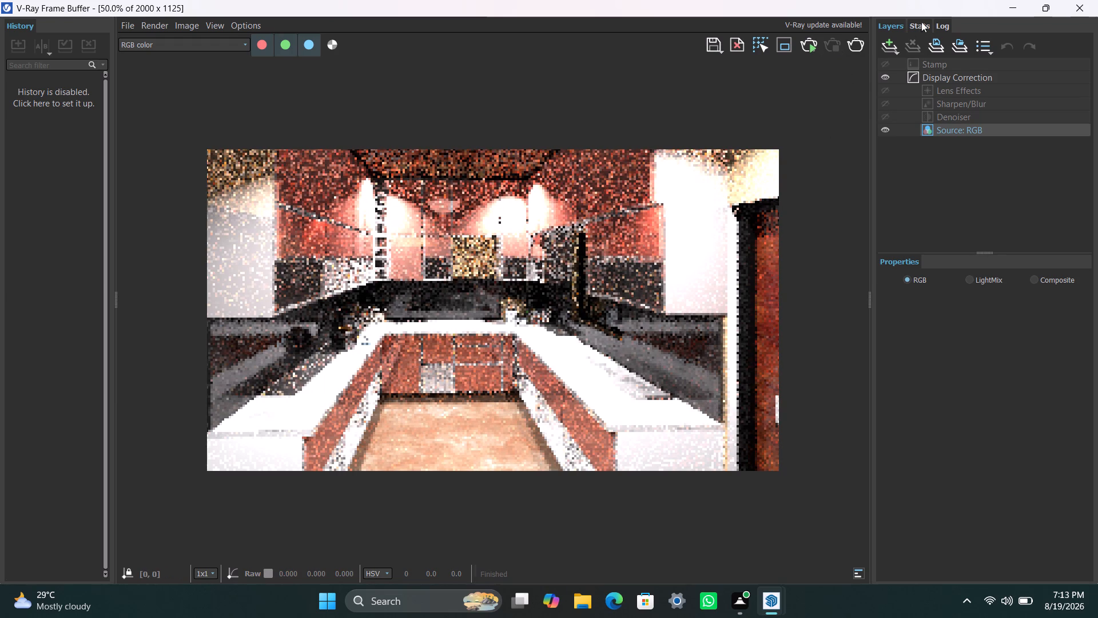
pyautogui.click(1013, 2)
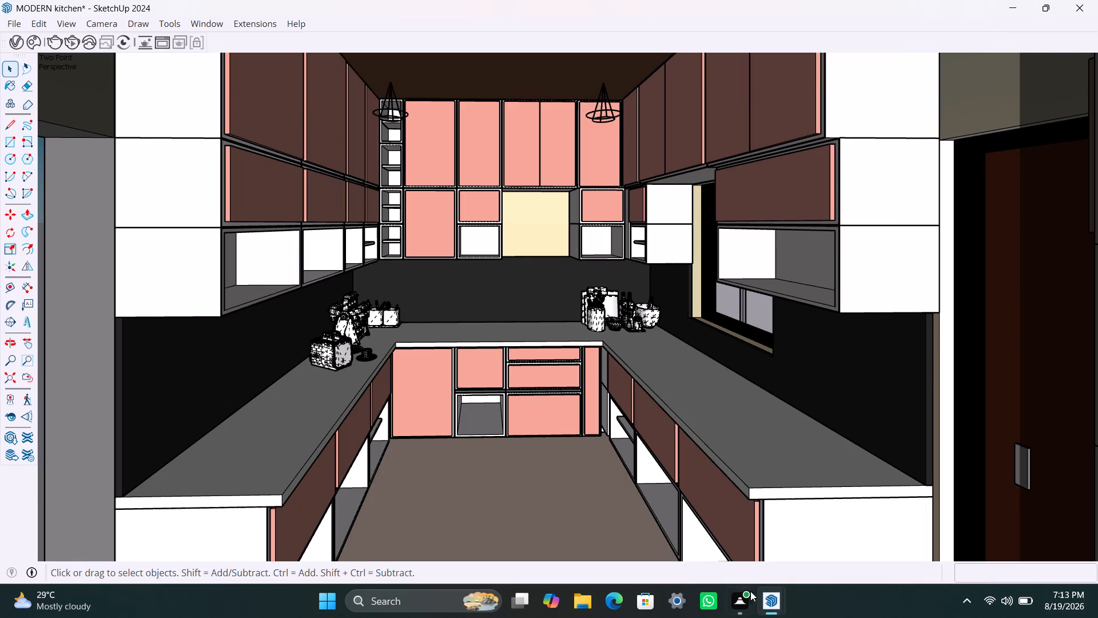
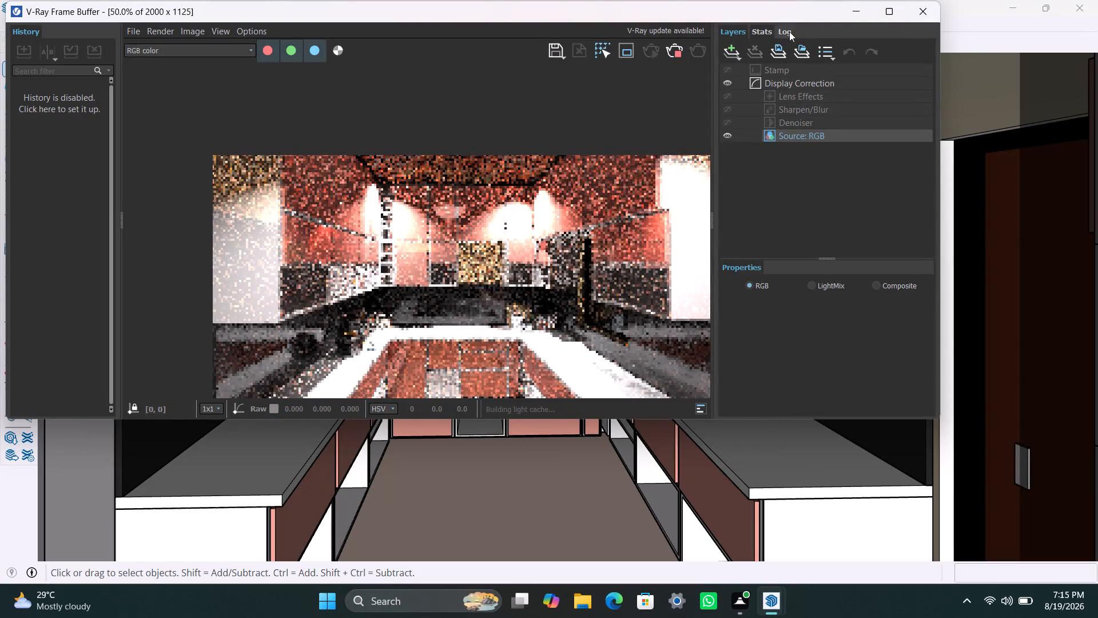
# Maximize the frame buffer and inspect the countertops and floor of the kitchen render up close as it progresses.
pyautogui.click(890, 5)
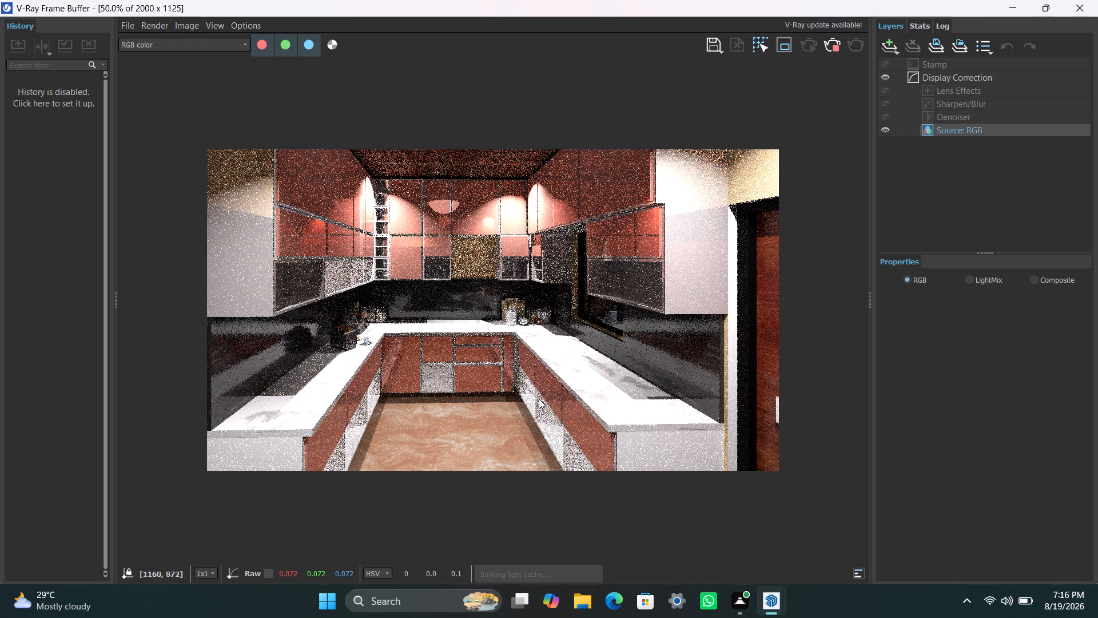
pyautogui.scroll(1, 519, 400)
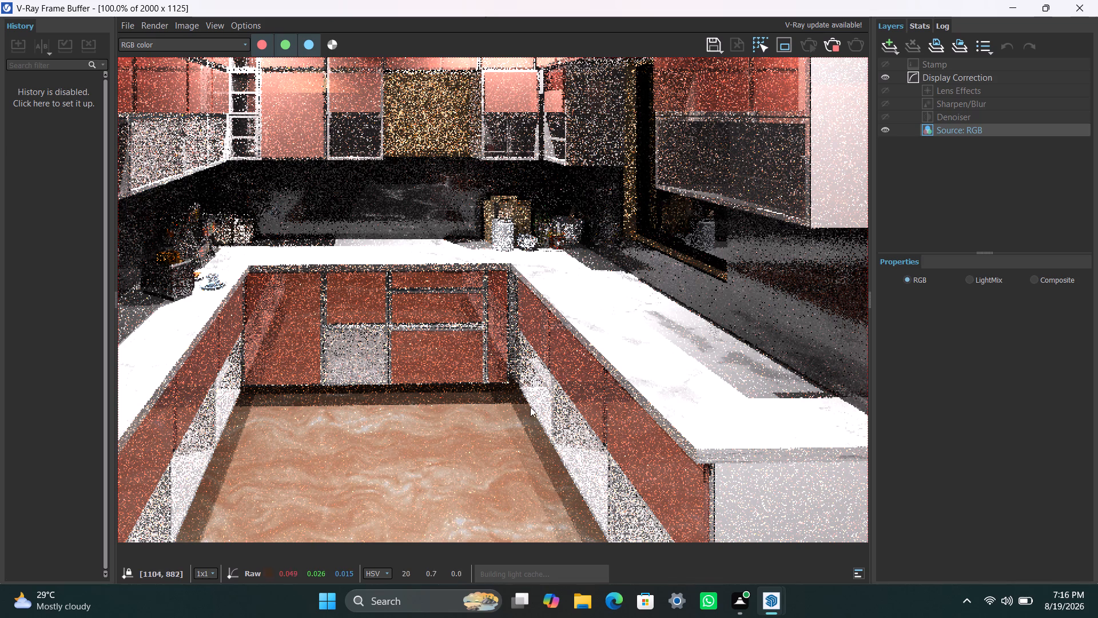
pyautogui.scroll(-1, 546, 421)
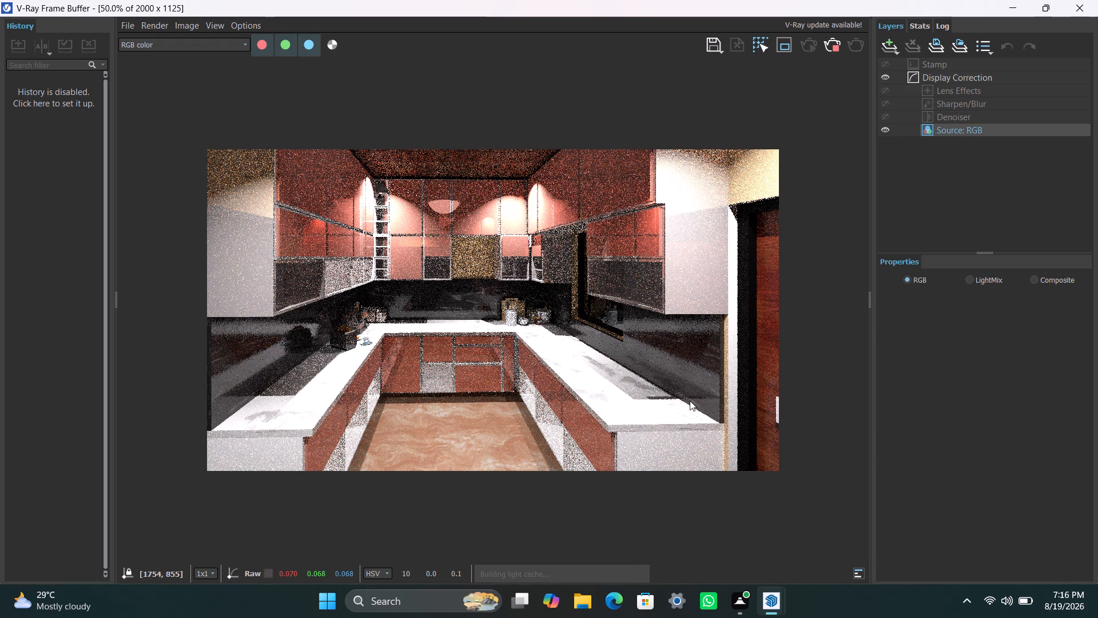
pyautogui.press('space')
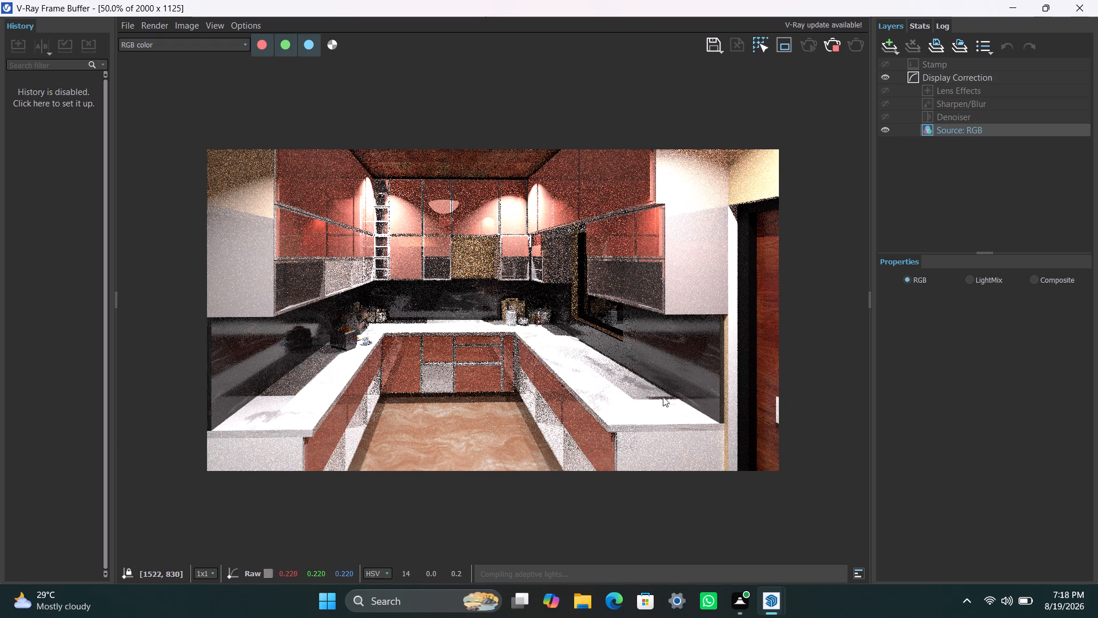
pyautogui.press('space')
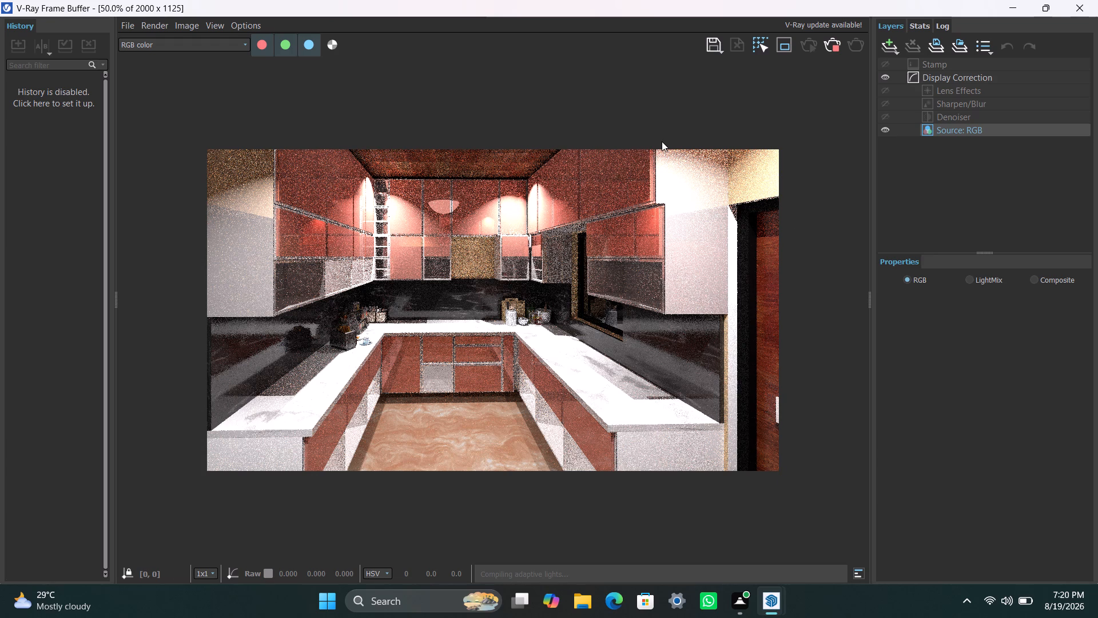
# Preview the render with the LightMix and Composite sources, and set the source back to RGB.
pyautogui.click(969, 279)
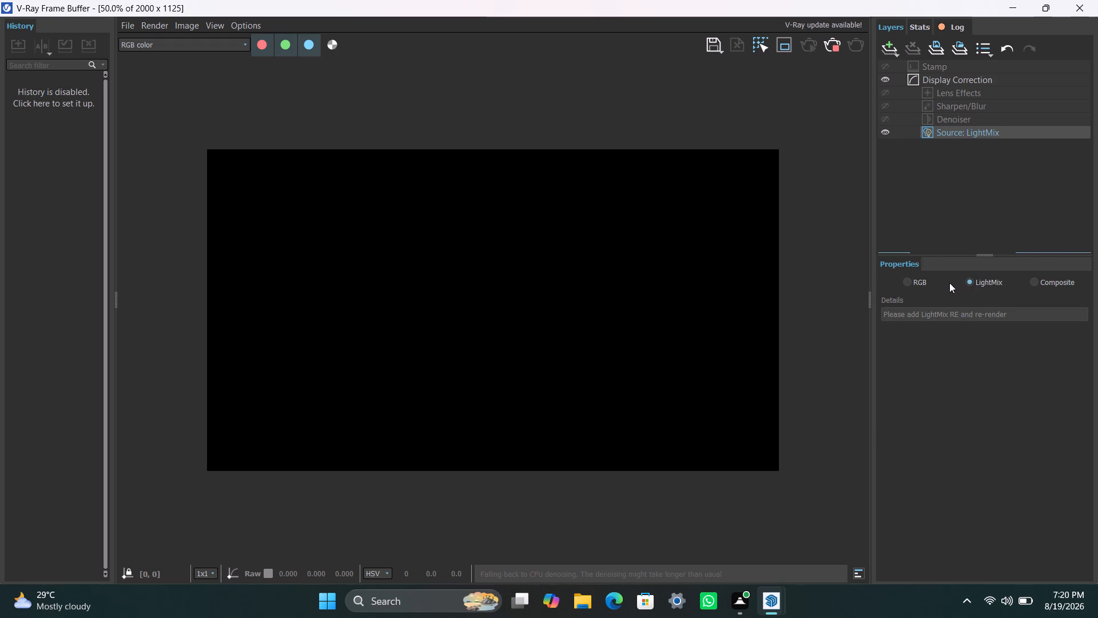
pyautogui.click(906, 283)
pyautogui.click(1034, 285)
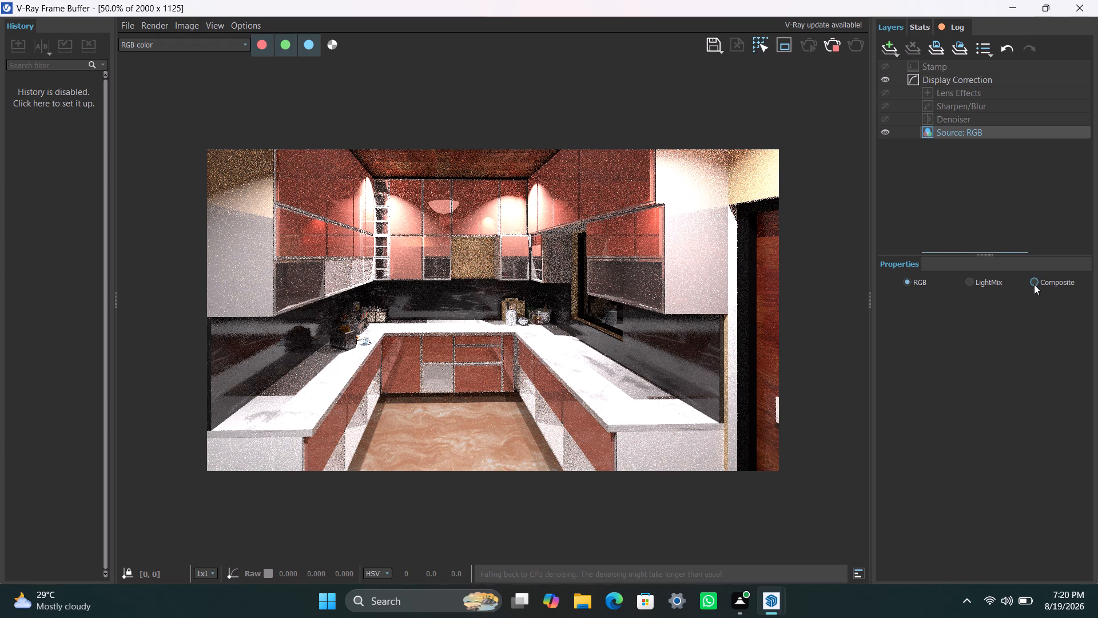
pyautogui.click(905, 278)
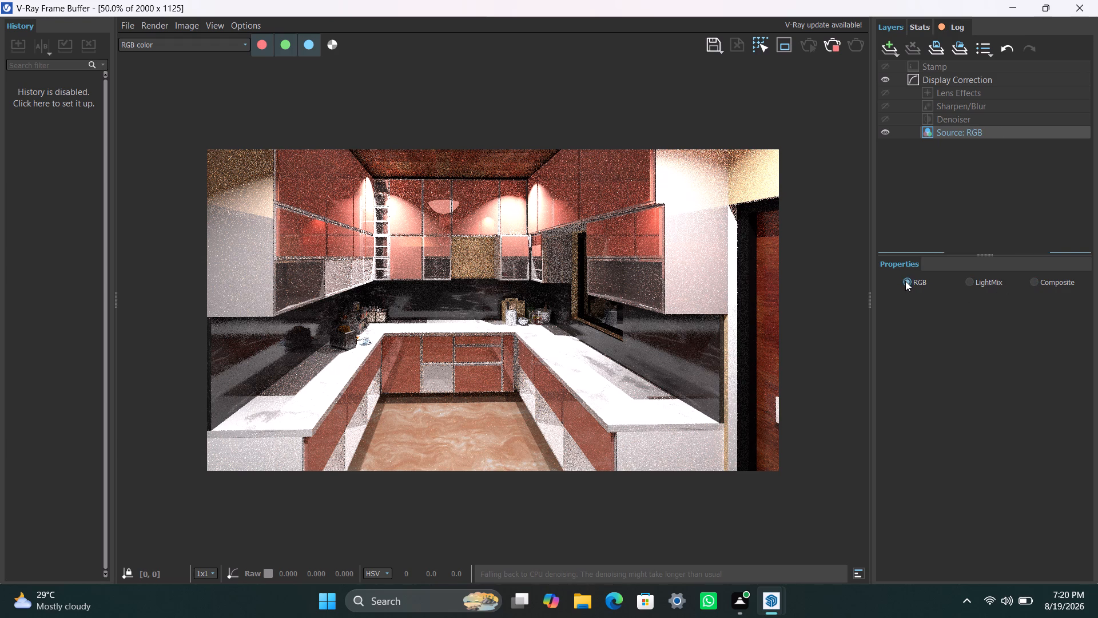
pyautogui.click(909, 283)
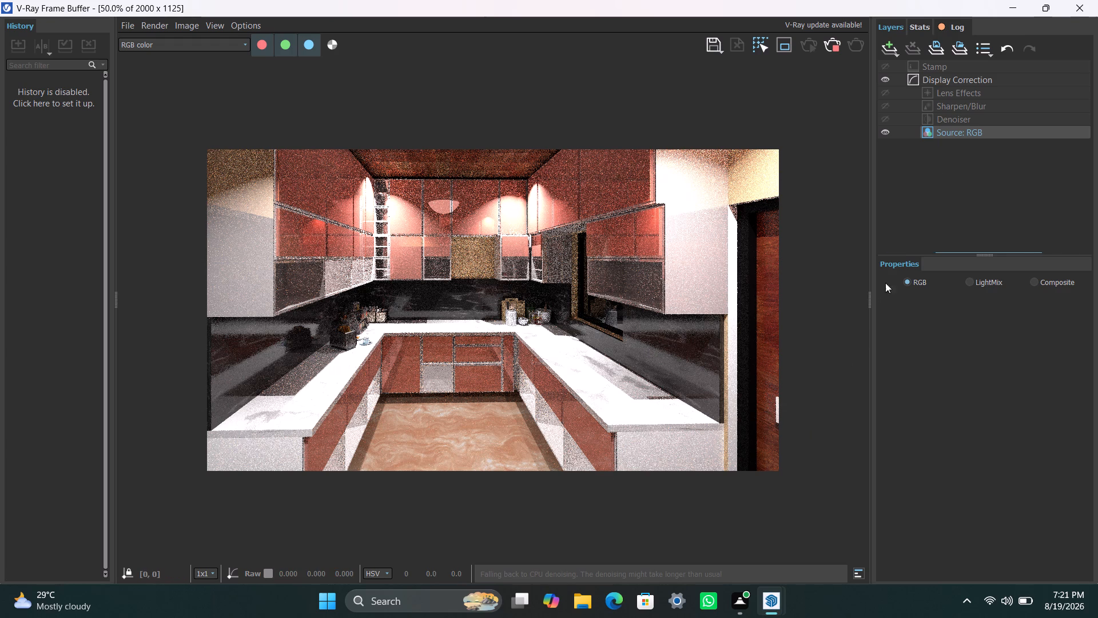
# Check the Denoiser layer's properties and return to the Source: RGB layer.
pyautogui.click(974, 119)
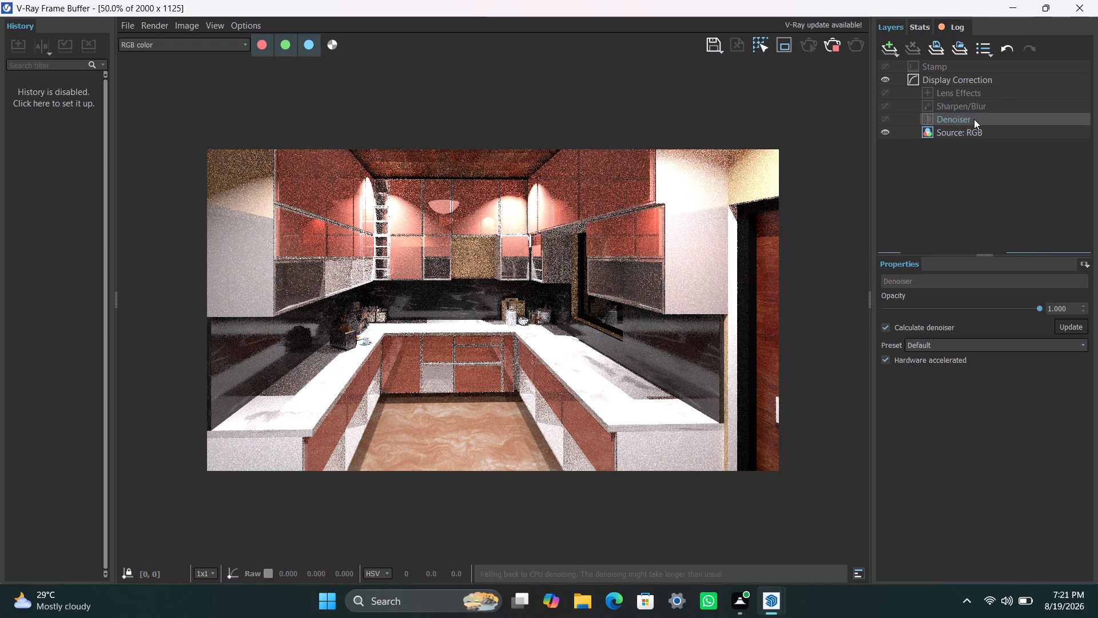
pyautogui.click(940, 133)
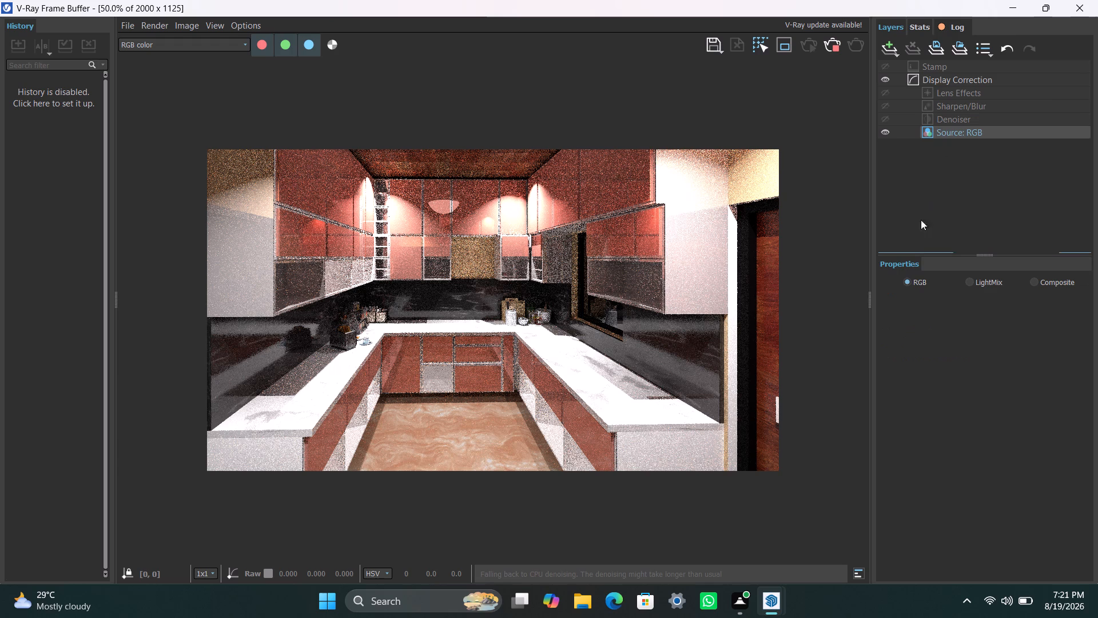
pyautogui.click(906, 283)
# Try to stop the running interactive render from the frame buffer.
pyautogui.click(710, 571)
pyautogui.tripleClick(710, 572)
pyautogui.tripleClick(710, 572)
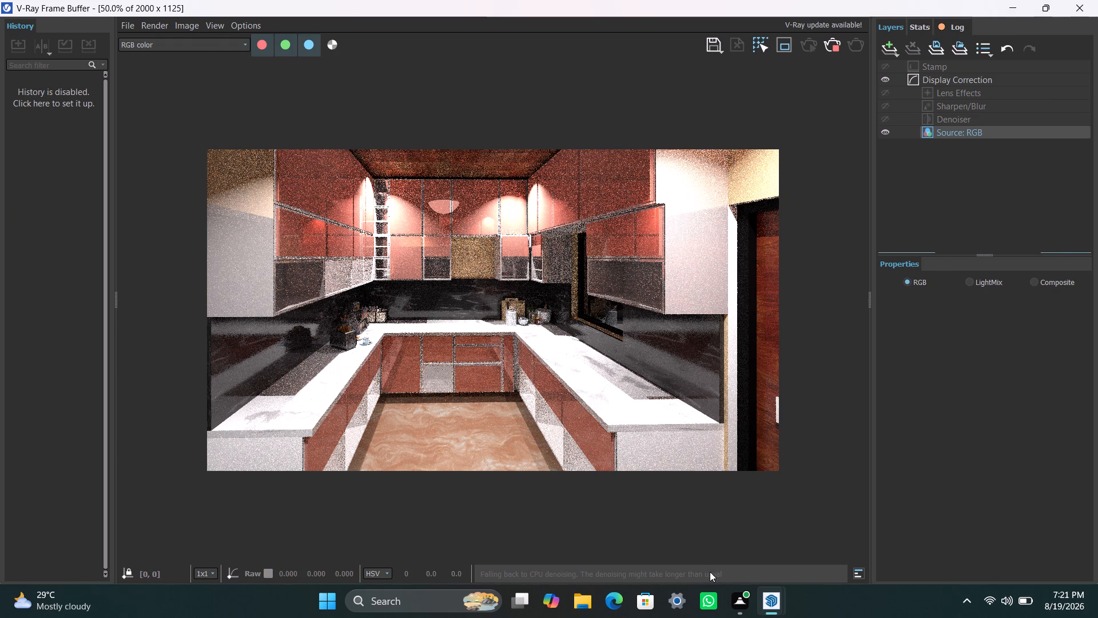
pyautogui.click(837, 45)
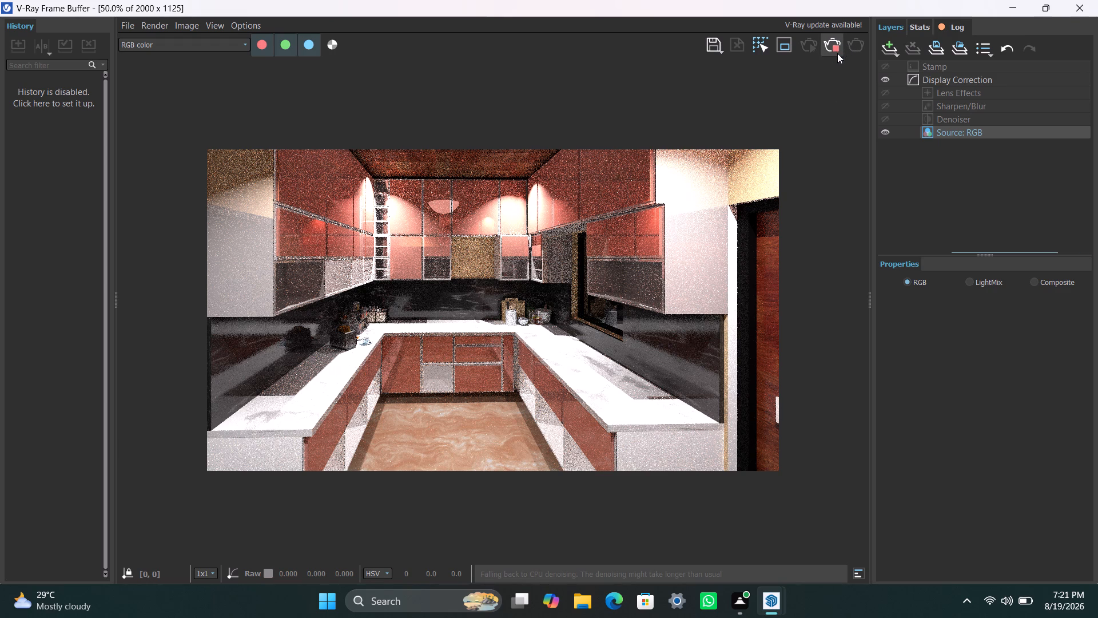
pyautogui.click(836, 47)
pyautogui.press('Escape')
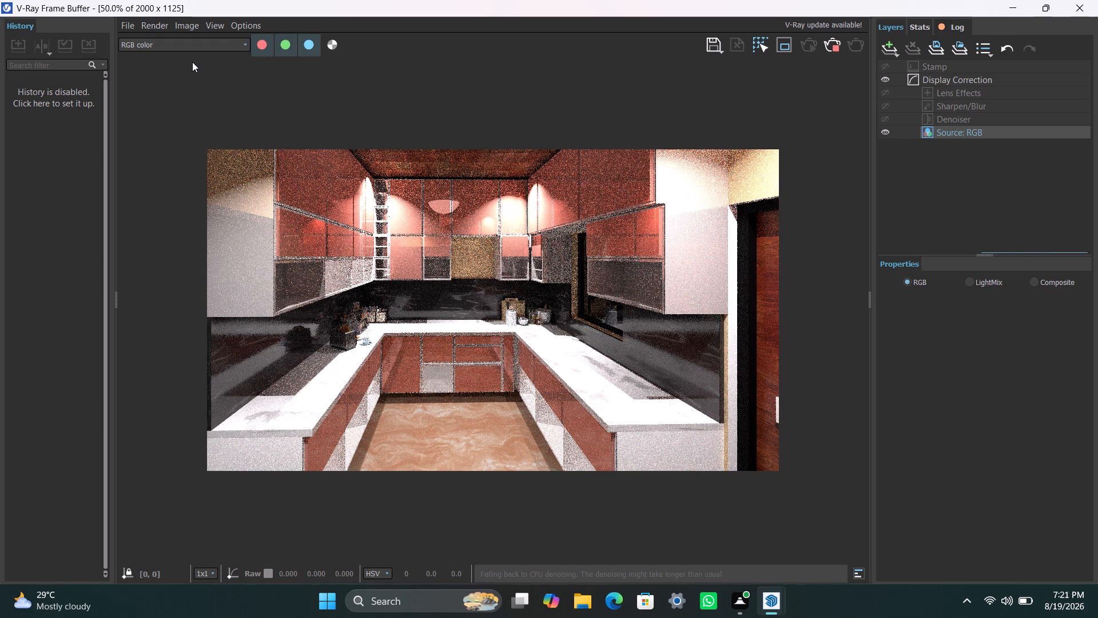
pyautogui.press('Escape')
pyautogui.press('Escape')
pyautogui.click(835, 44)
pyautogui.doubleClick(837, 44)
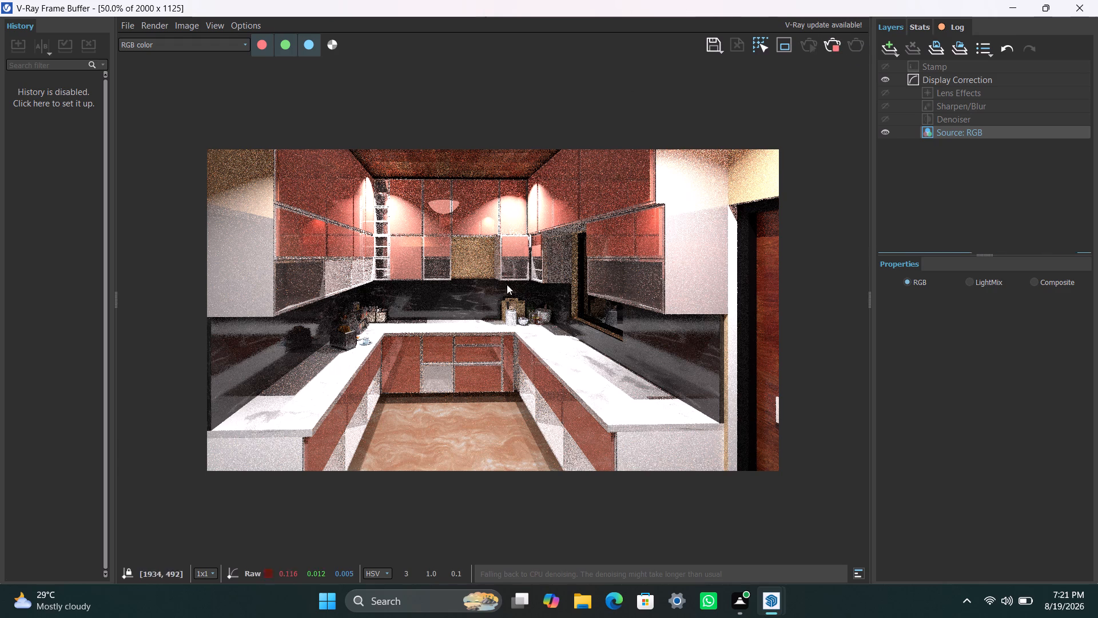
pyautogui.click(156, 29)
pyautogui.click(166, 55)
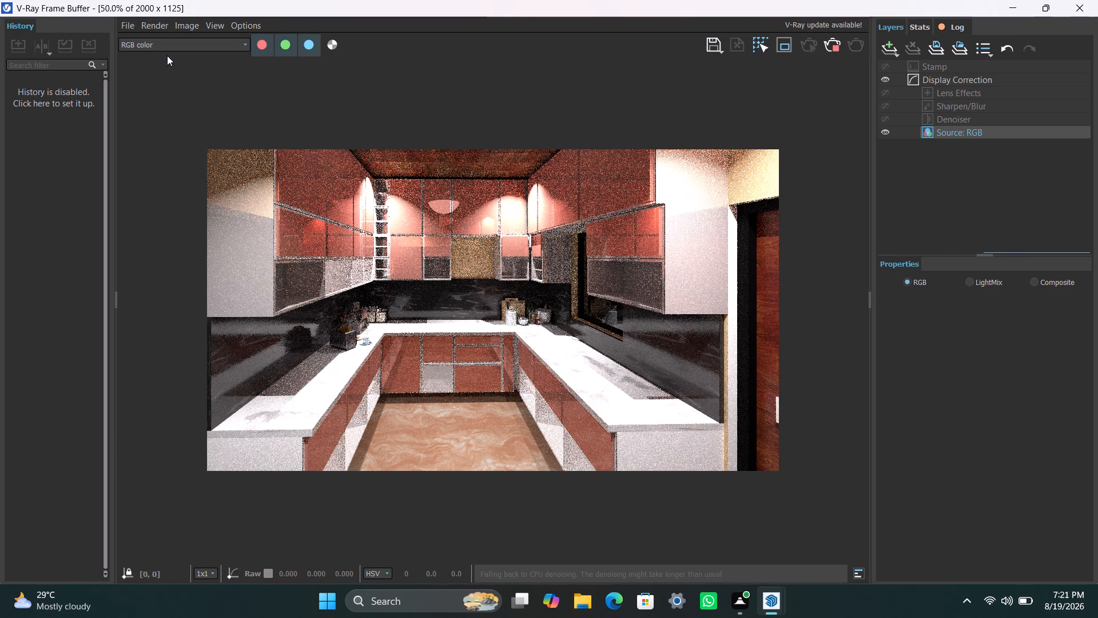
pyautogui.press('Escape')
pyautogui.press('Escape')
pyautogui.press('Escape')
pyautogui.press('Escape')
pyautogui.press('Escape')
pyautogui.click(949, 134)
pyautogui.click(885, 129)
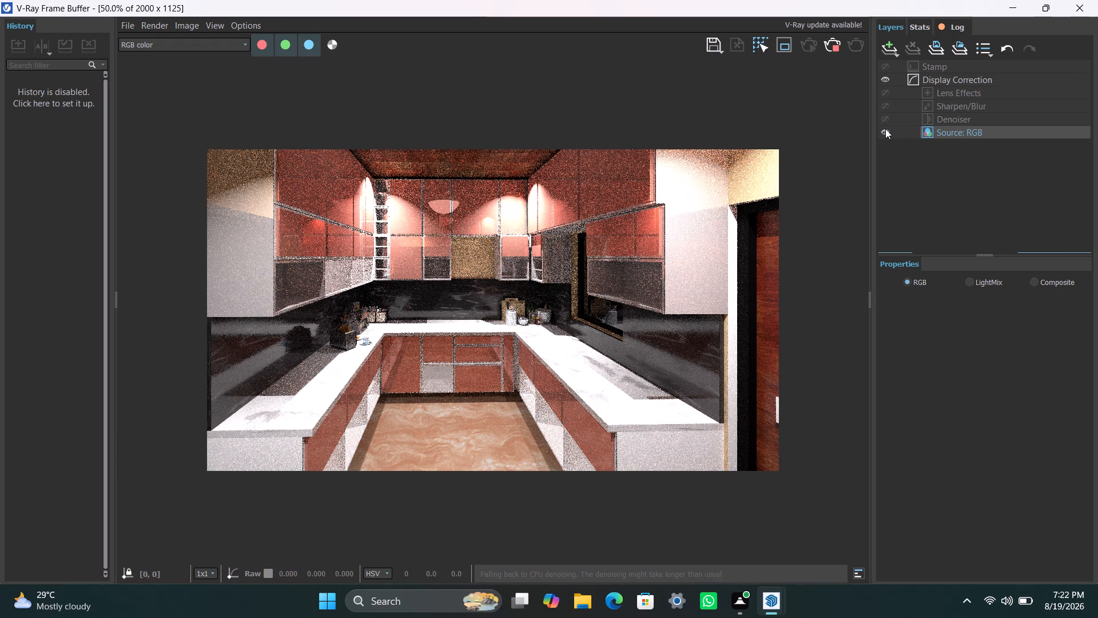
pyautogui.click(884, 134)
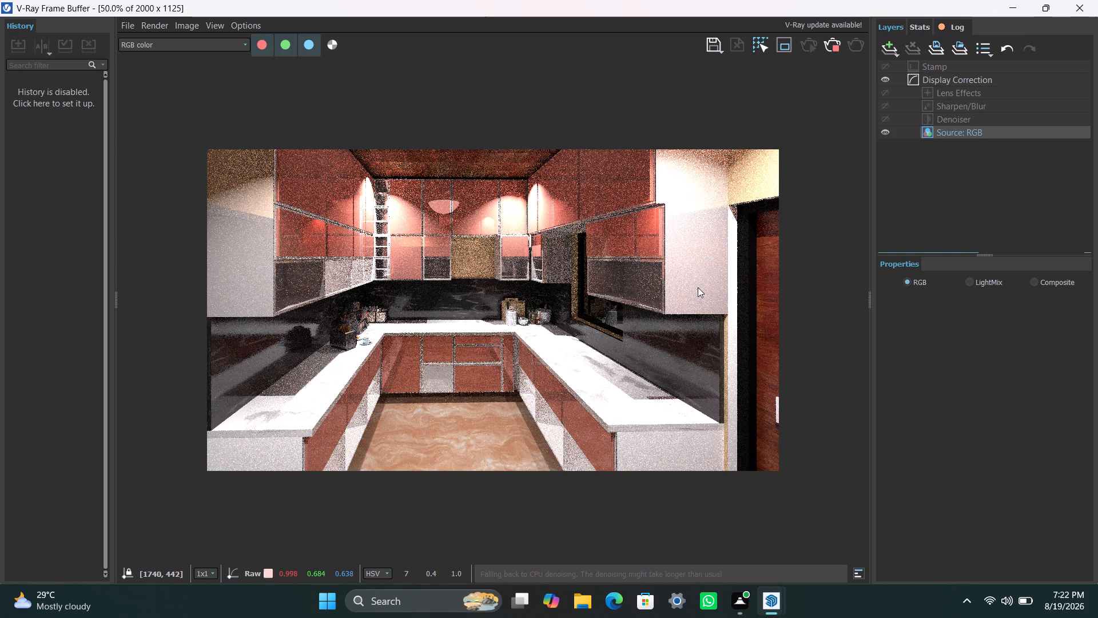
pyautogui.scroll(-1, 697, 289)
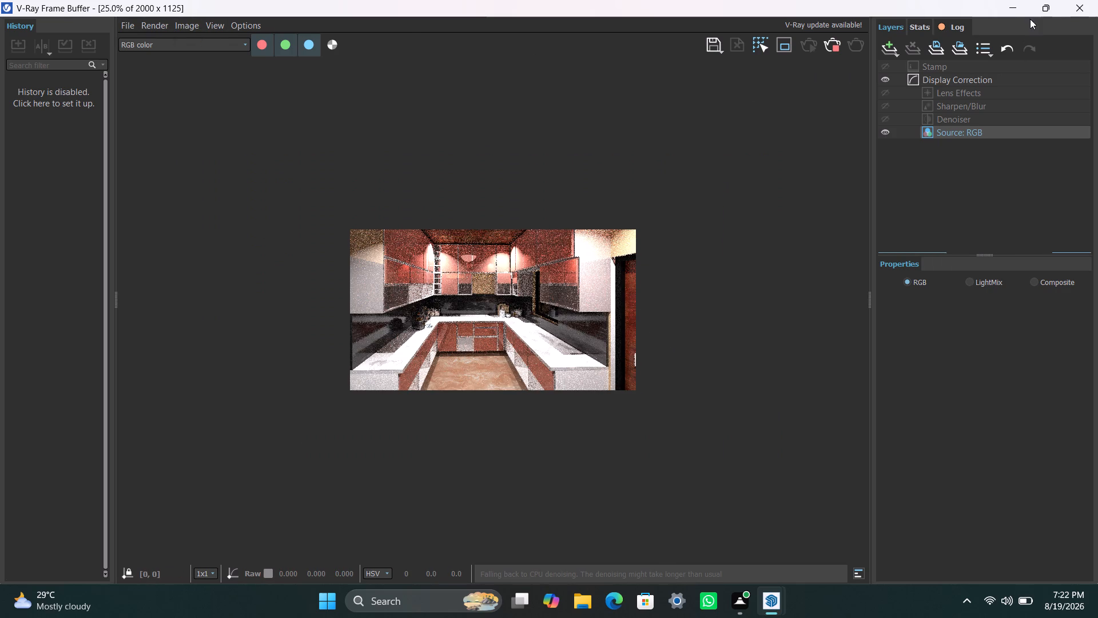
# Close the frame buffer and try to stop the interactive render from the kitchen model window.
pyautogui.click(1064, 9)
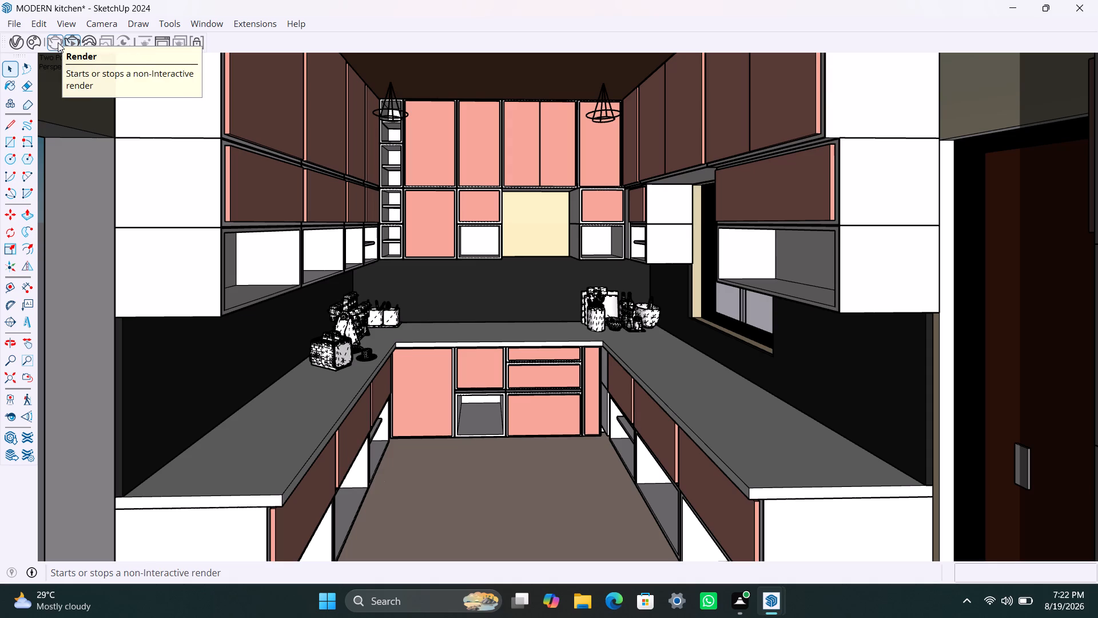
pyautogui.click(58, 42)
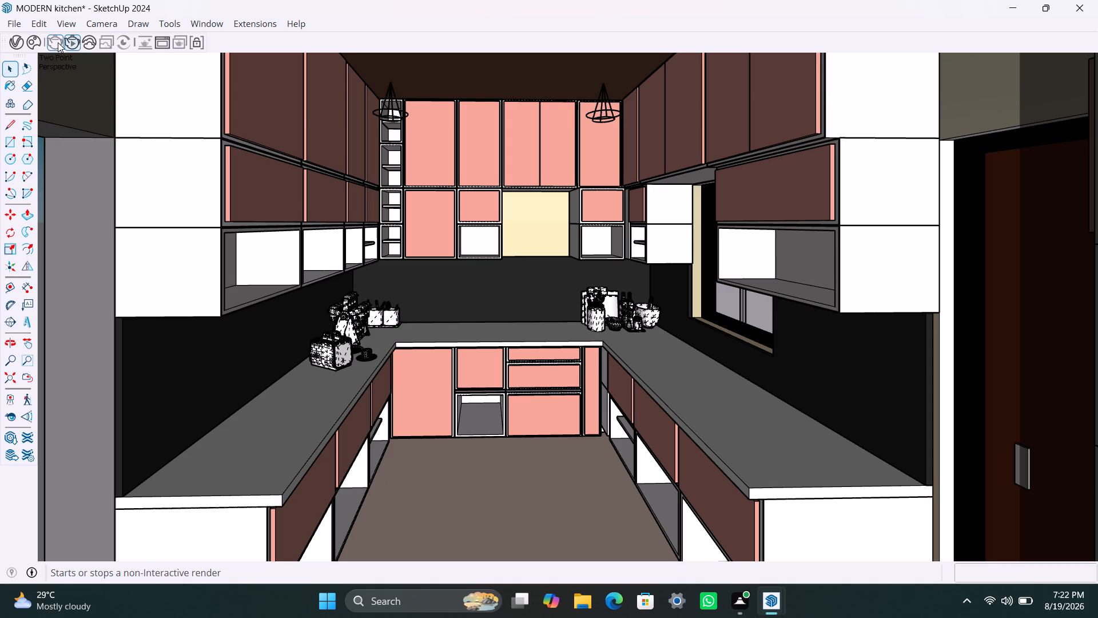
pyautogui.click(69, 42)
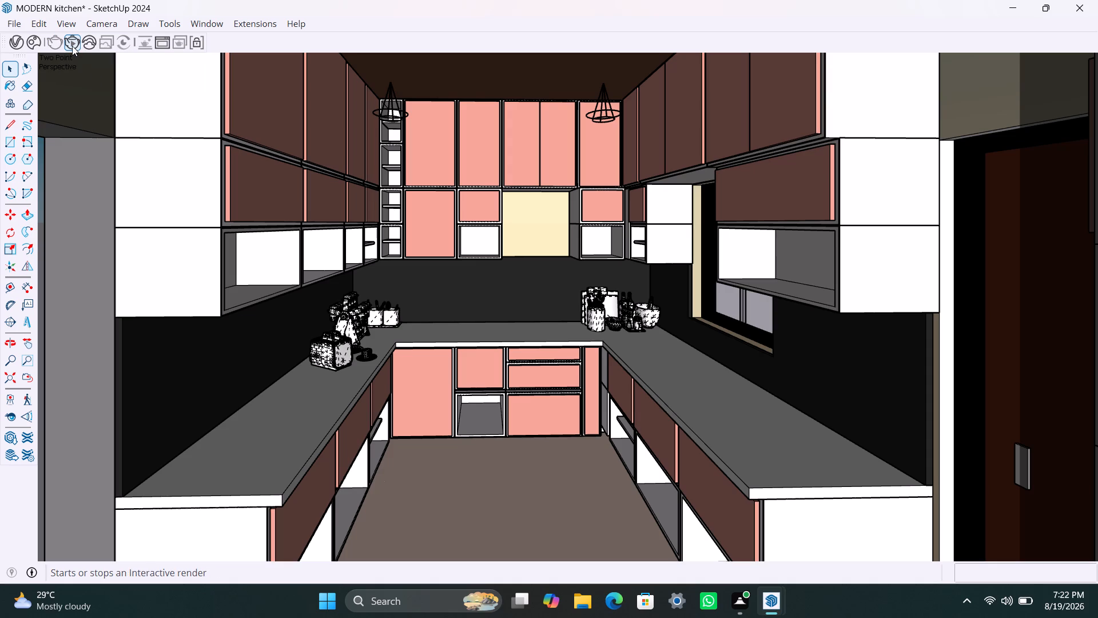
pyautogui.click(72, 46)
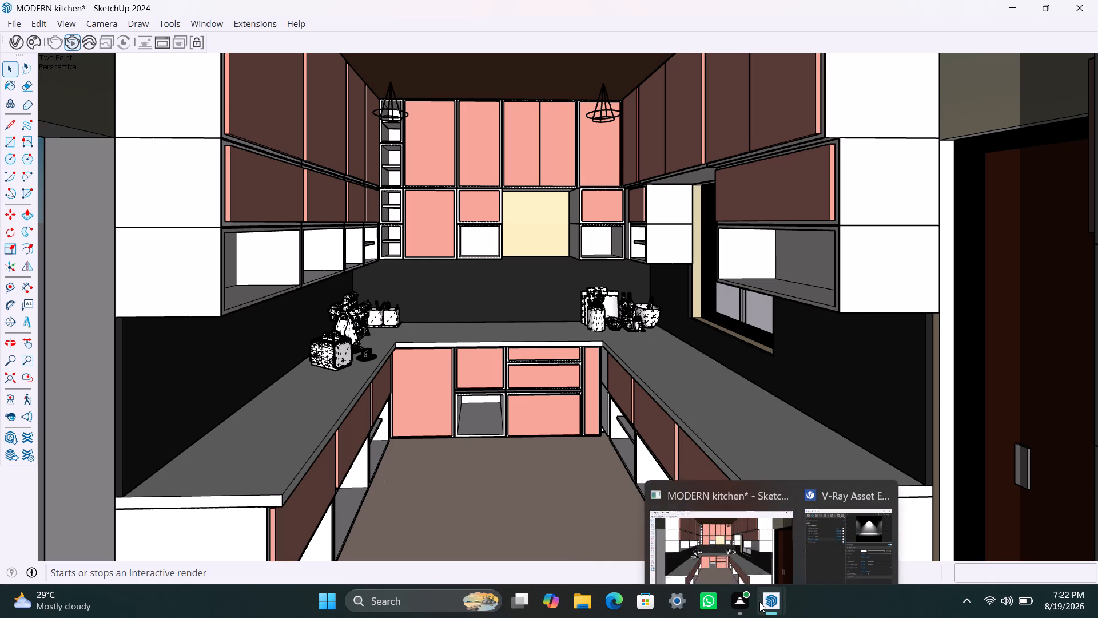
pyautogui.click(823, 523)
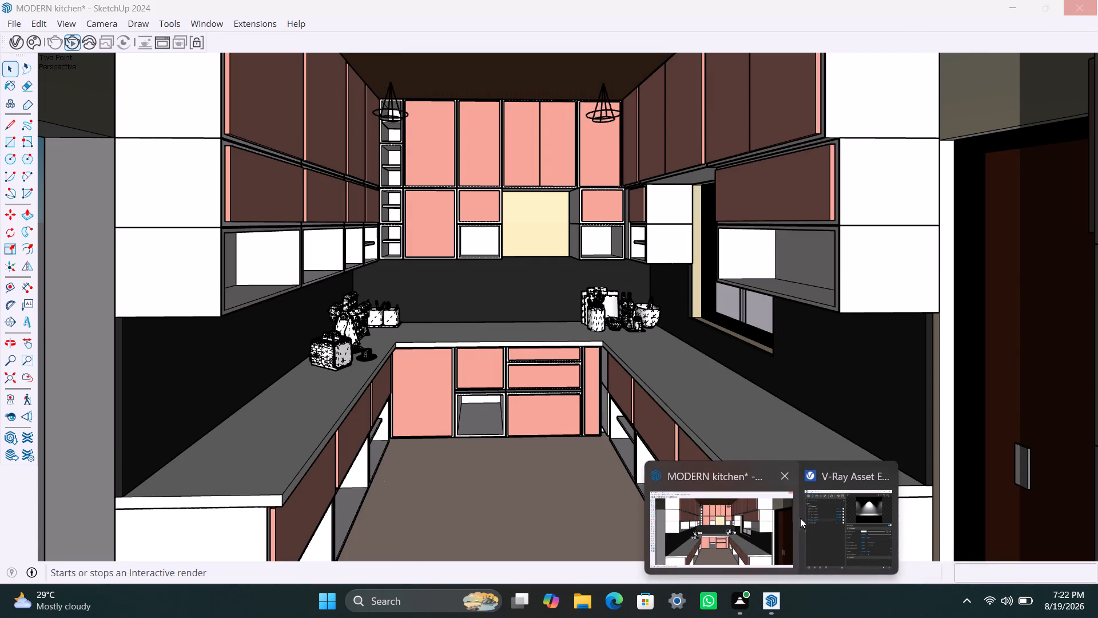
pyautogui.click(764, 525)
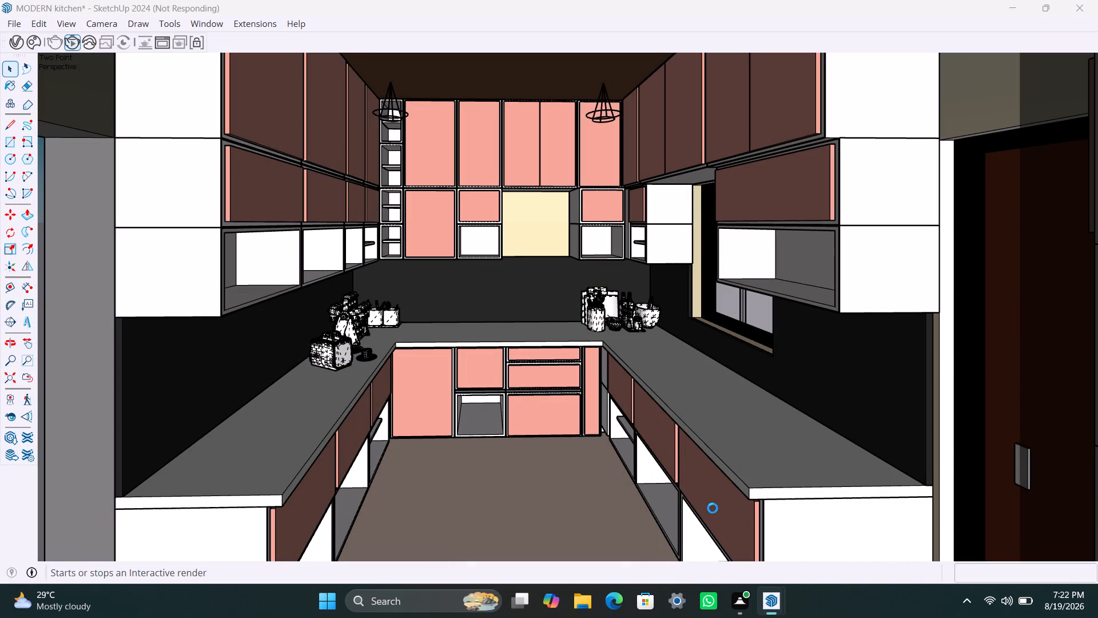
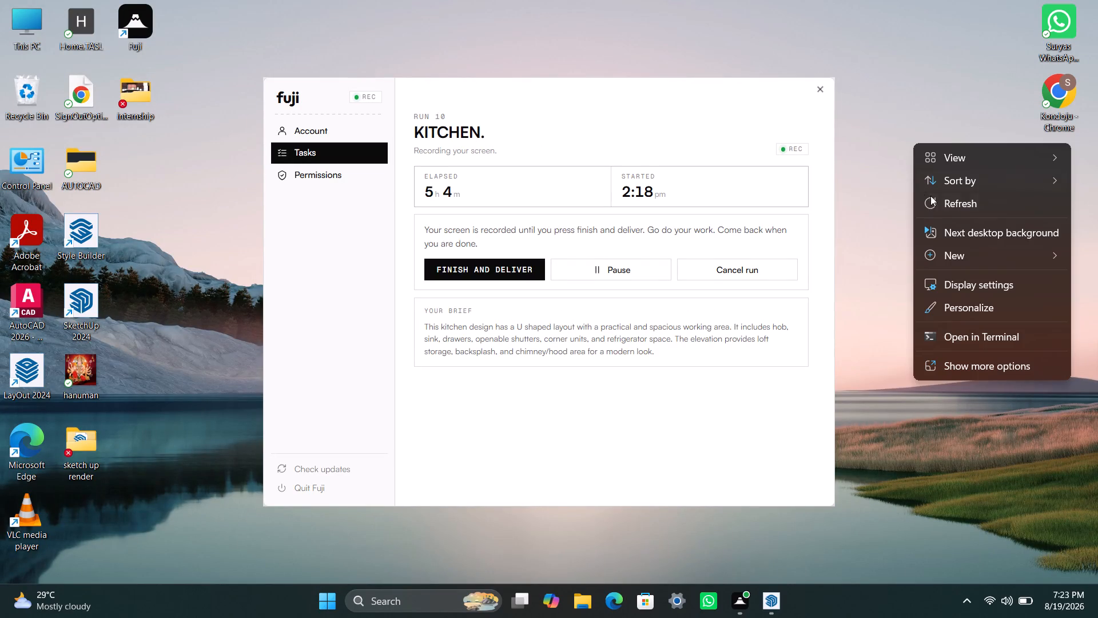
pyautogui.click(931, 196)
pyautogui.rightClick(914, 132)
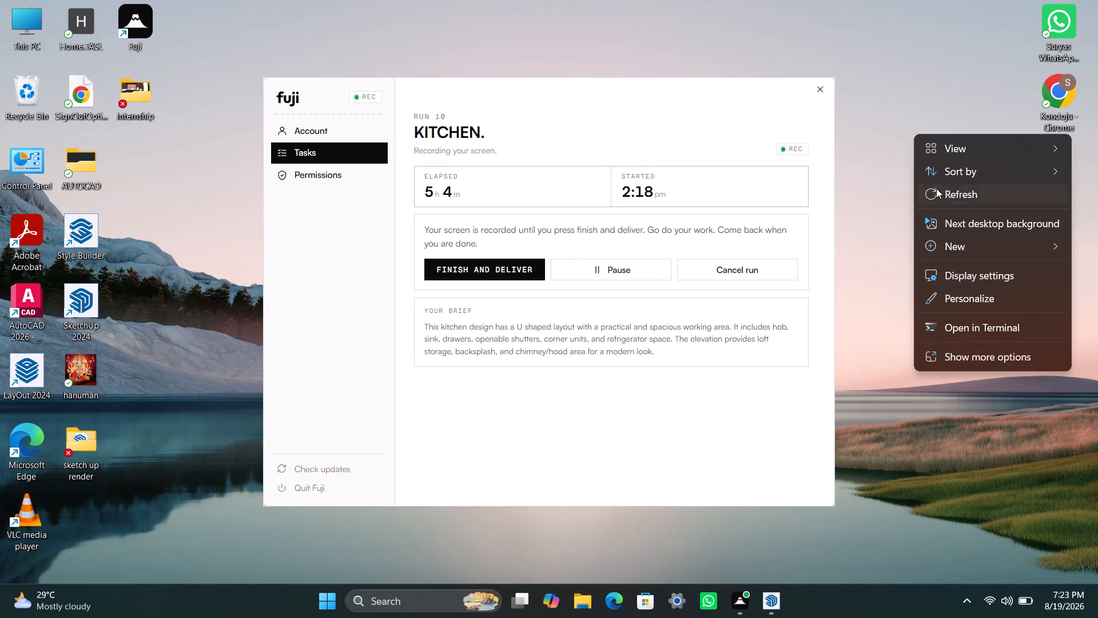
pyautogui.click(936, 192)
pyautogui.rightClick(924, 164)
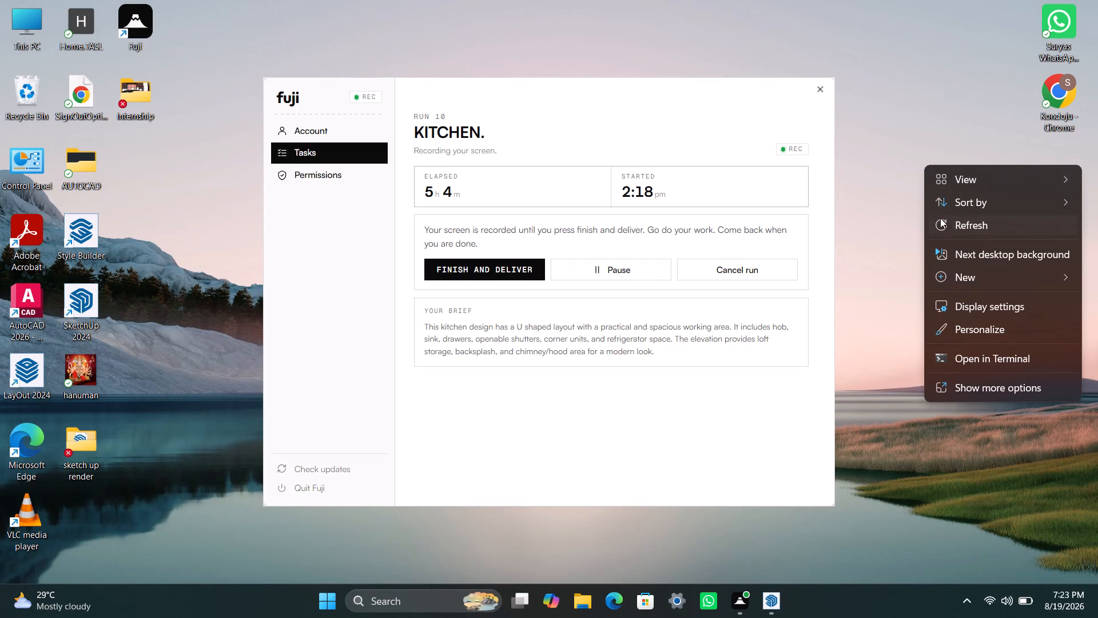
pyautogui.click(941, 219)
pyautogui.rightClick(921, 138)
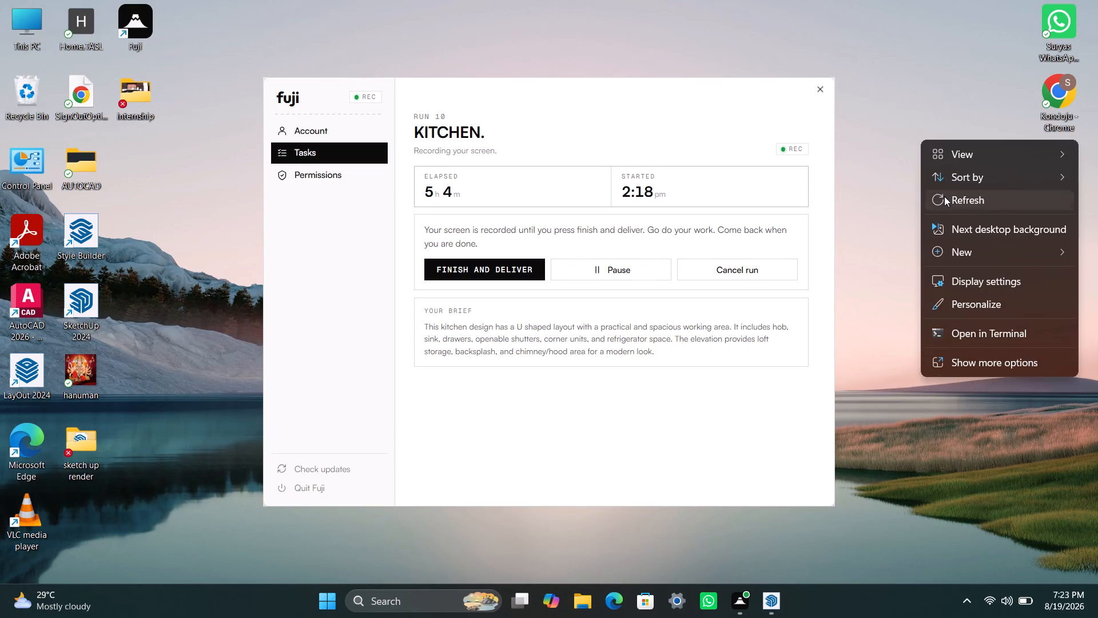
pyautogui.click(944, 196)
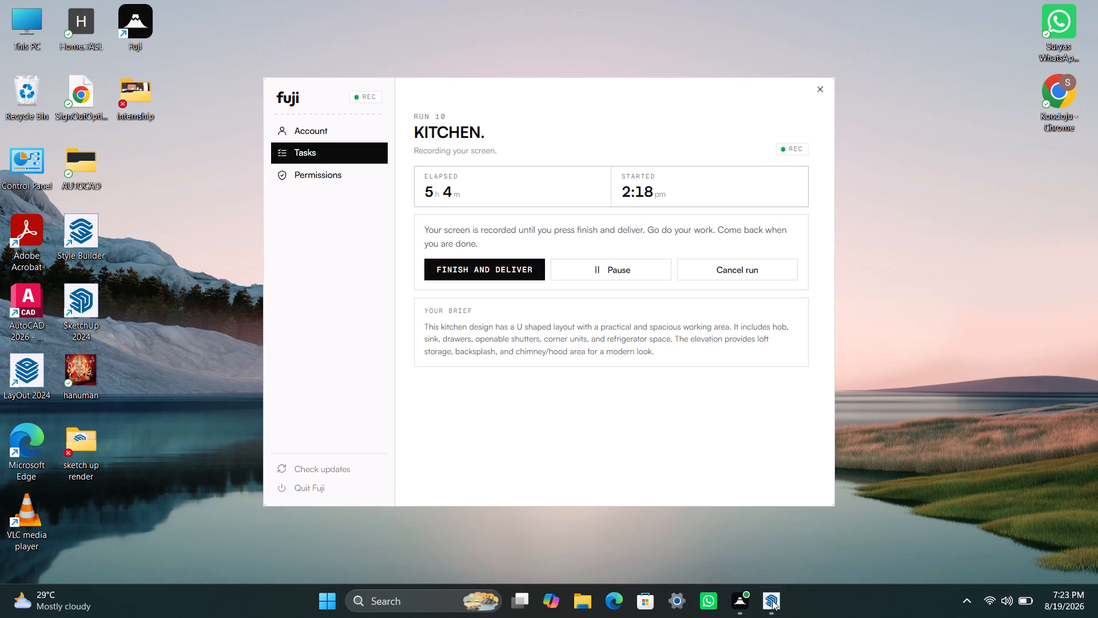
# Switch to the unresponsive MODERN kitchen window in SketchUp and force the program to close.
pyautogui.click(761, 603)
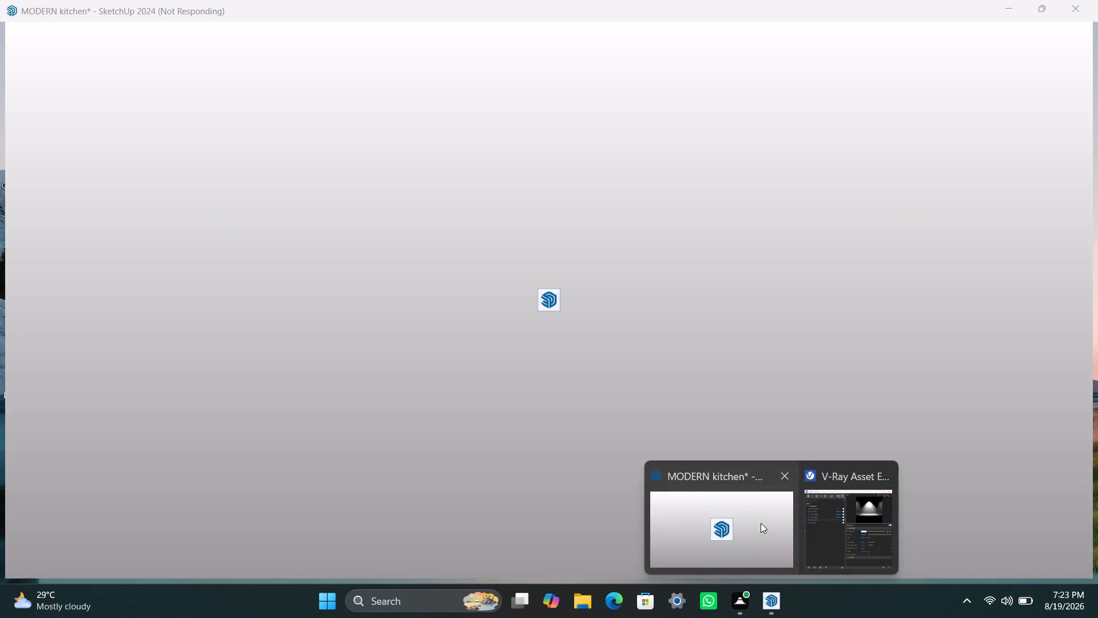
pyautogui.click(770, 524)
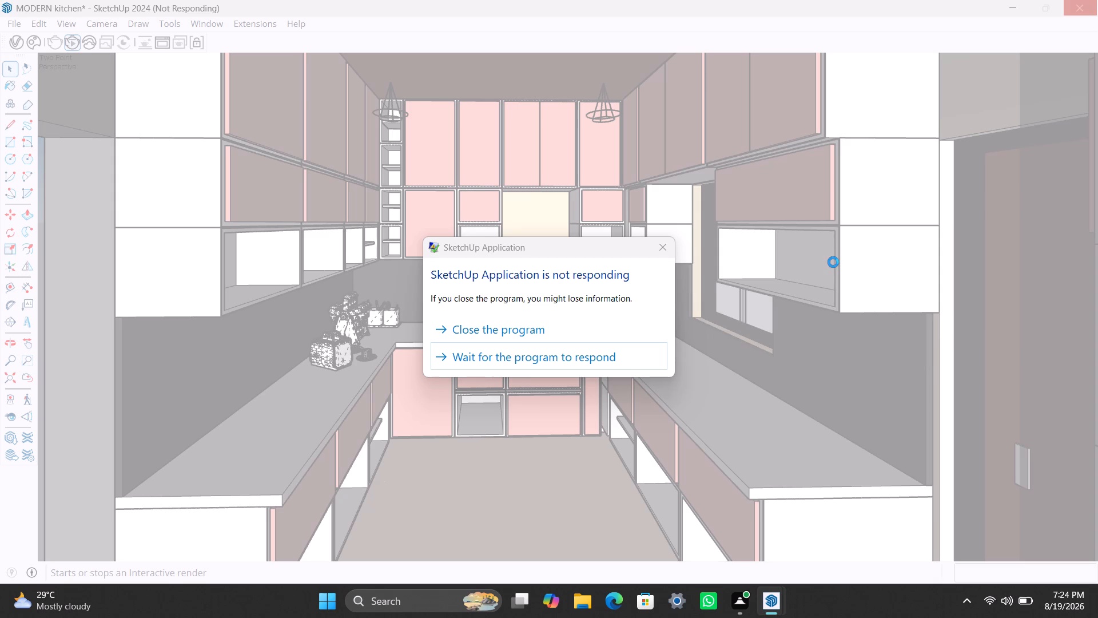
pyautogui.click(533, 332)
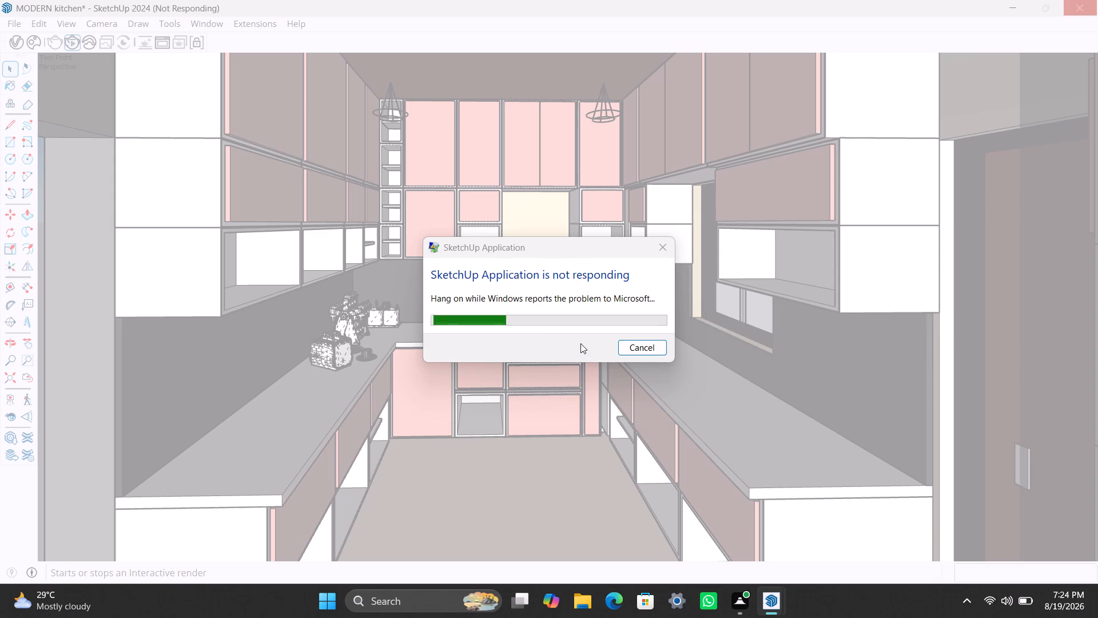
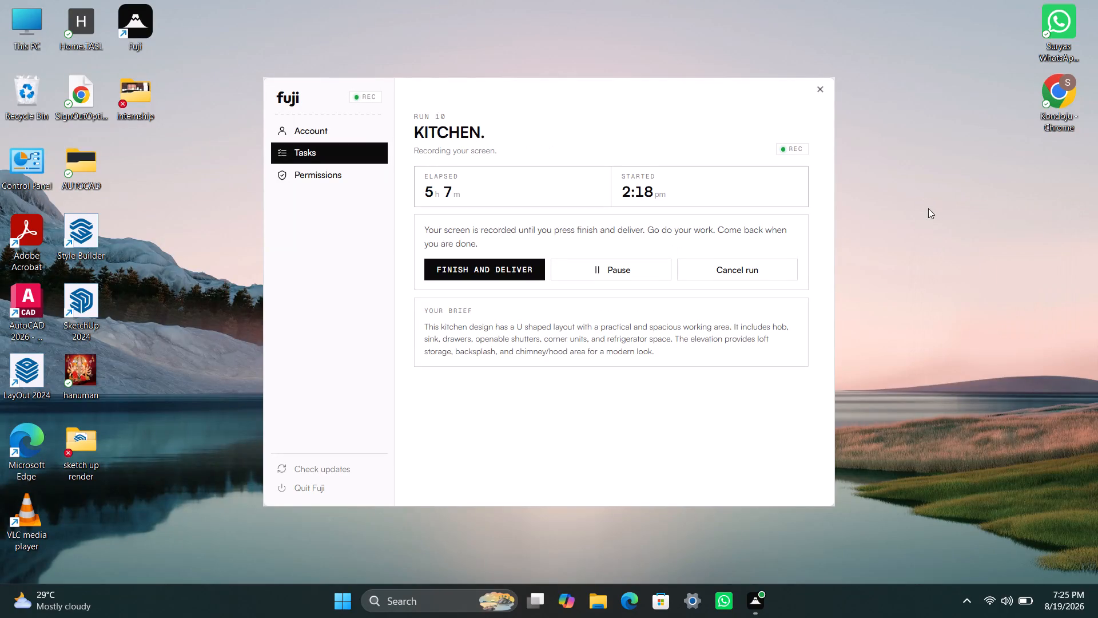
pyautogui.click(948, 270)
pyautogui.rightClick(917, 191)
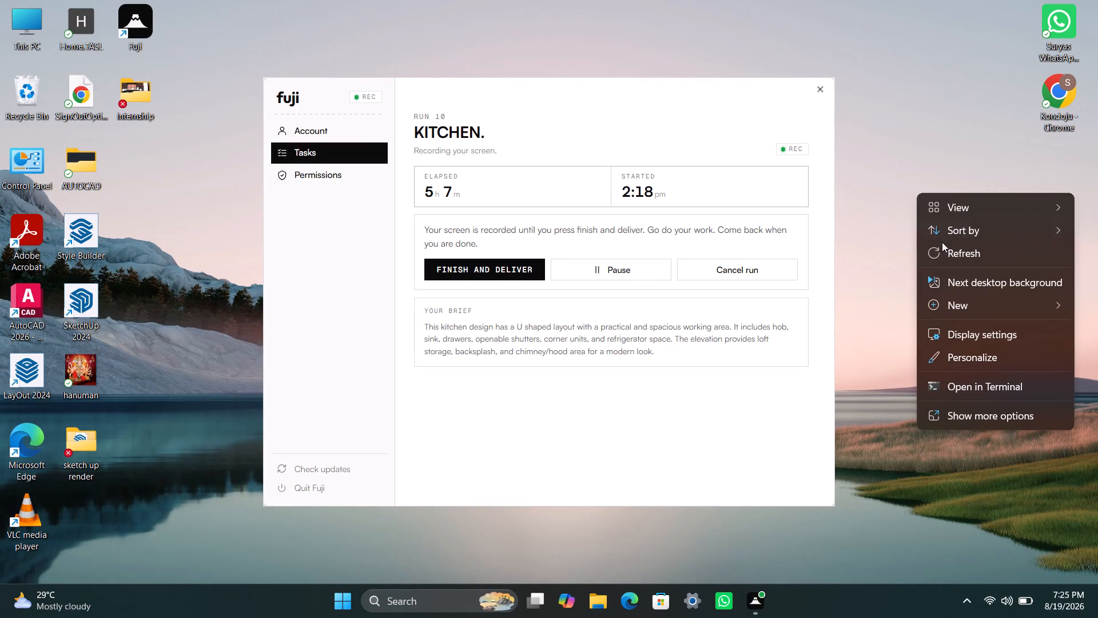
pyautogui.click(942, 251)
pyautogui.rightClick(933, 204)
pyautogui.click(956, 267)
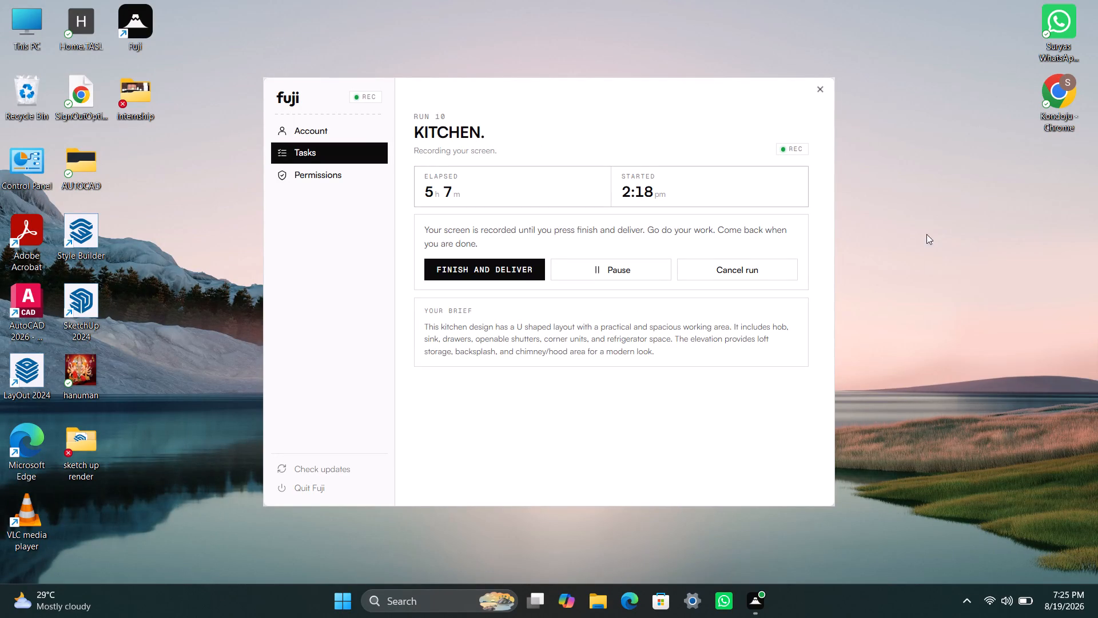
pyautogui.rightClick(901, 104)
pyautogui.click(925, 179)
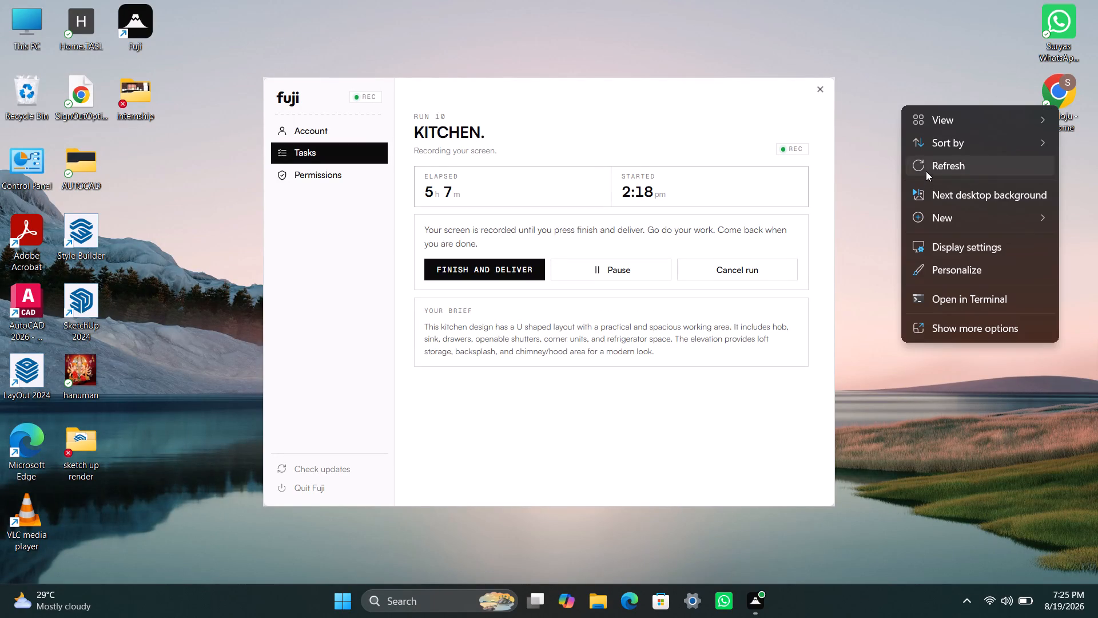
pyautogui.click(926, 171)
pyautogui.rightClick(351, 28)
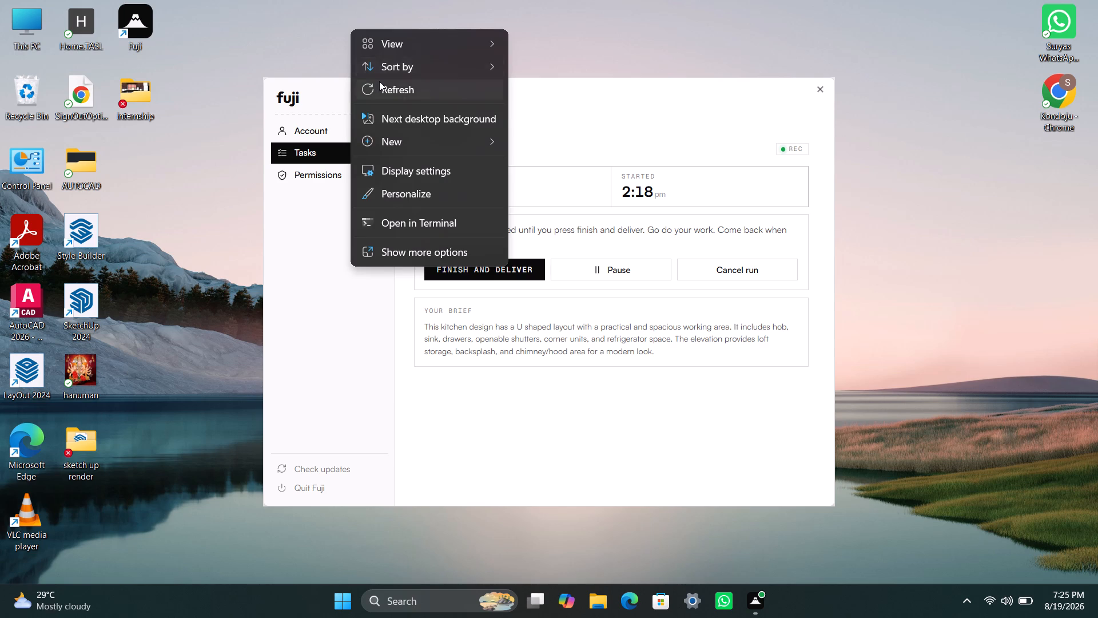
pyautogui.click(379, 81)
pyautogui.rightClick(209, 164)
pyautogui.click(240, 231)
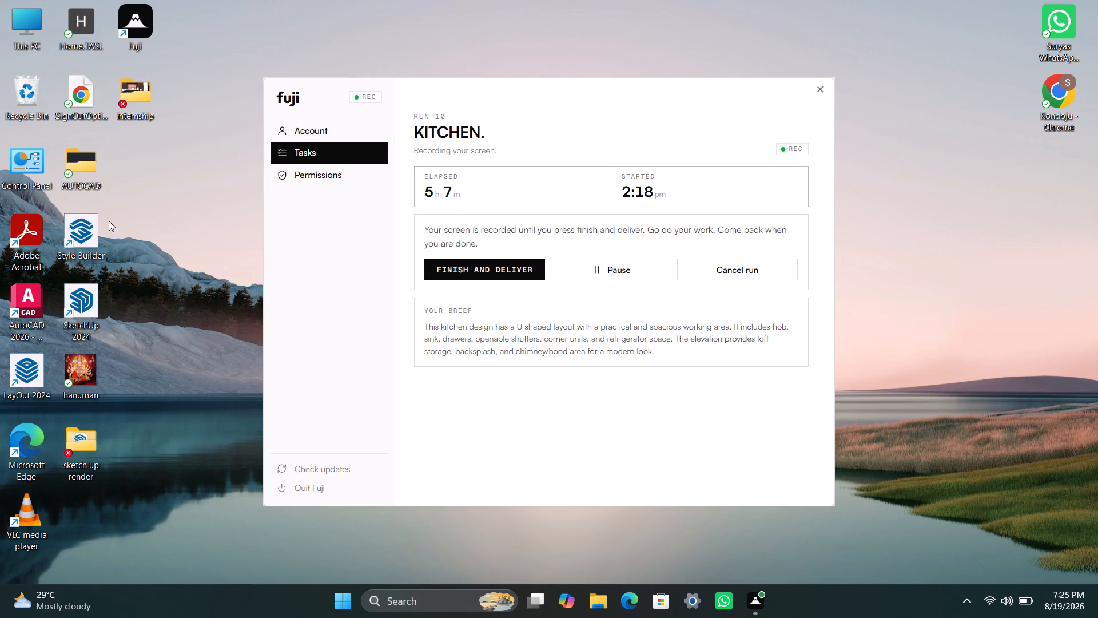
# Relaunch SketchUp 2024 and open the MODERN kitchen model marked Recovered among the recent files.
pyautogui.doubleClick(84, 284)
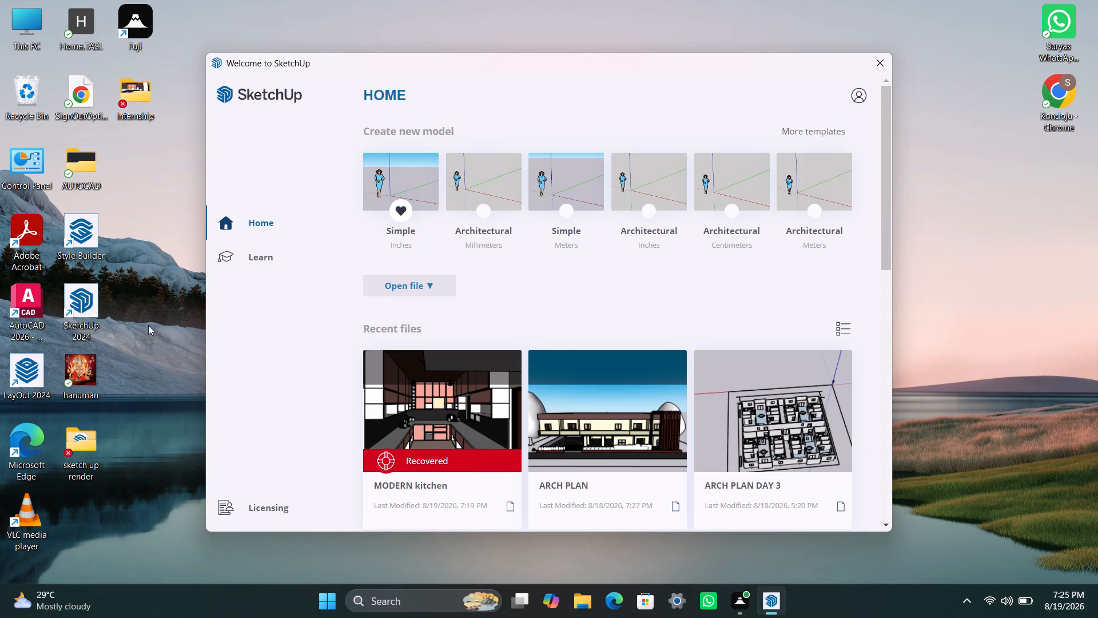
pyautogui.click(419, 363)
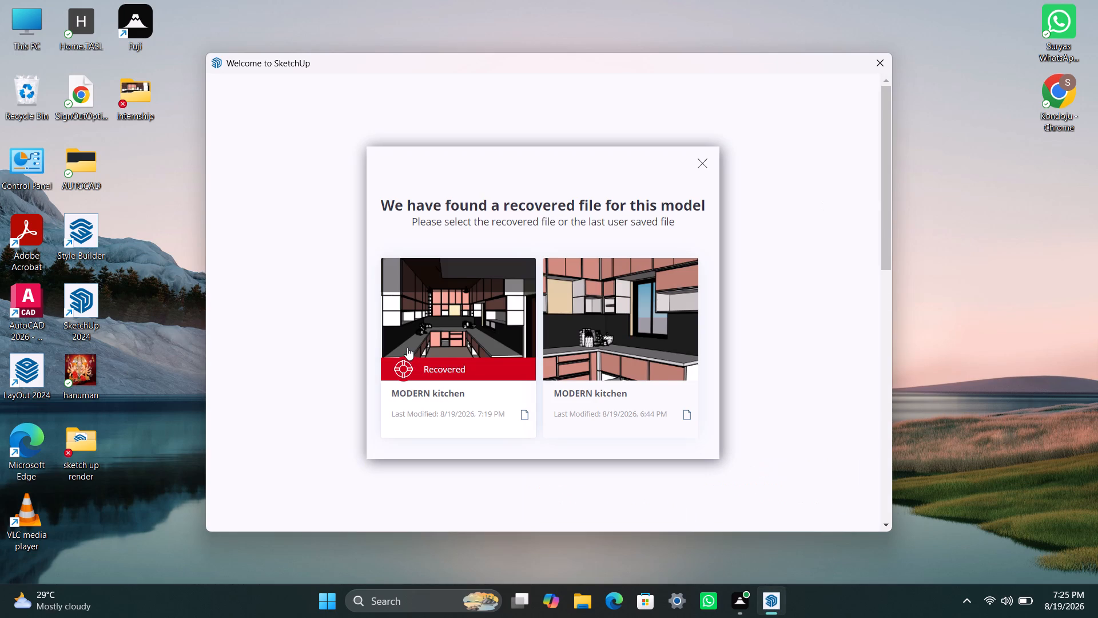
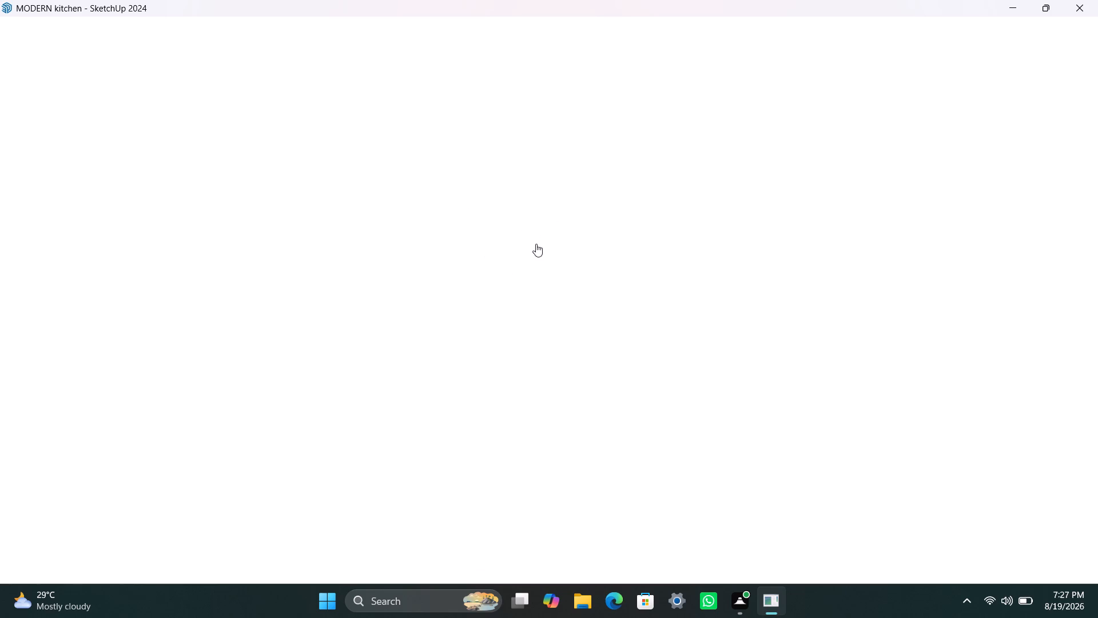
# Force-close the frozen SketchUp session with the MODERN kitchen model instead of waiting for it to respond.
pyautogui.click(1081, 7)
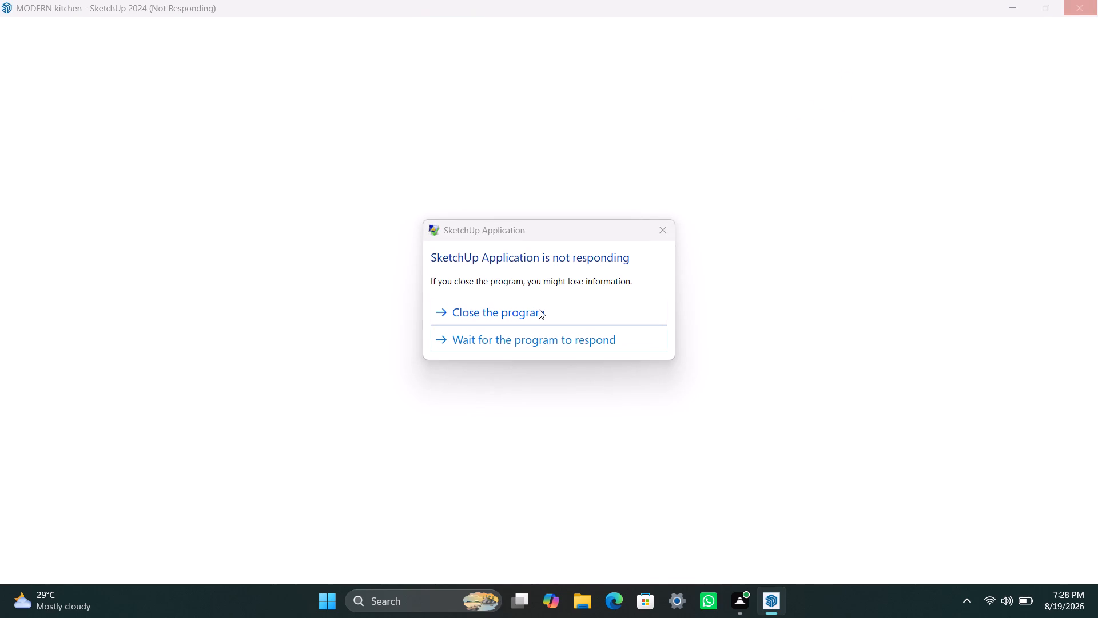
pyautogui.click(539, 310)
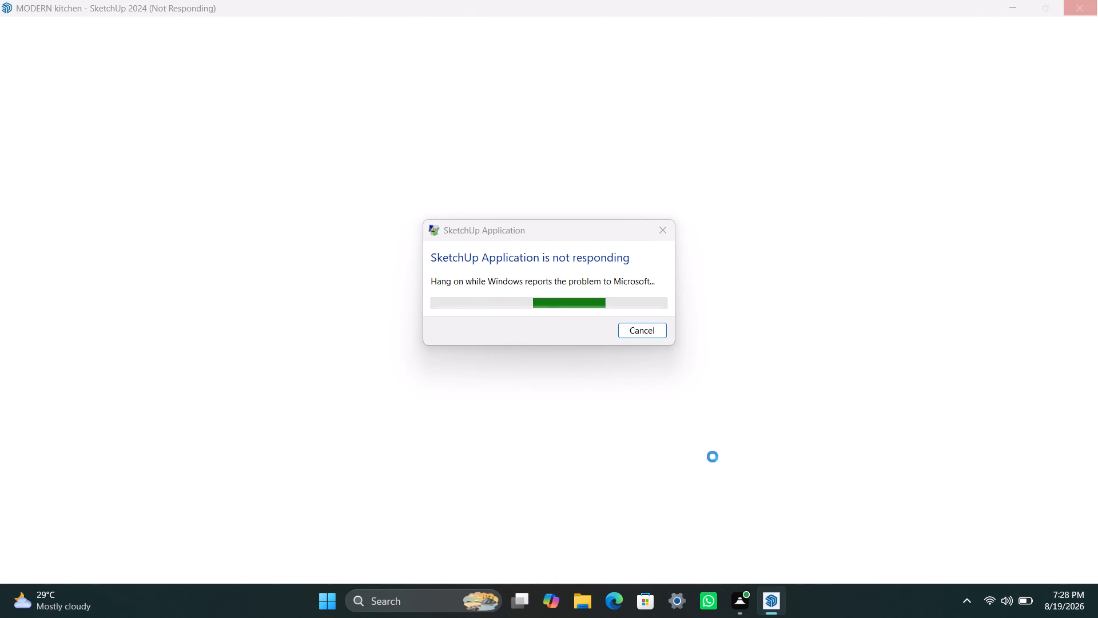
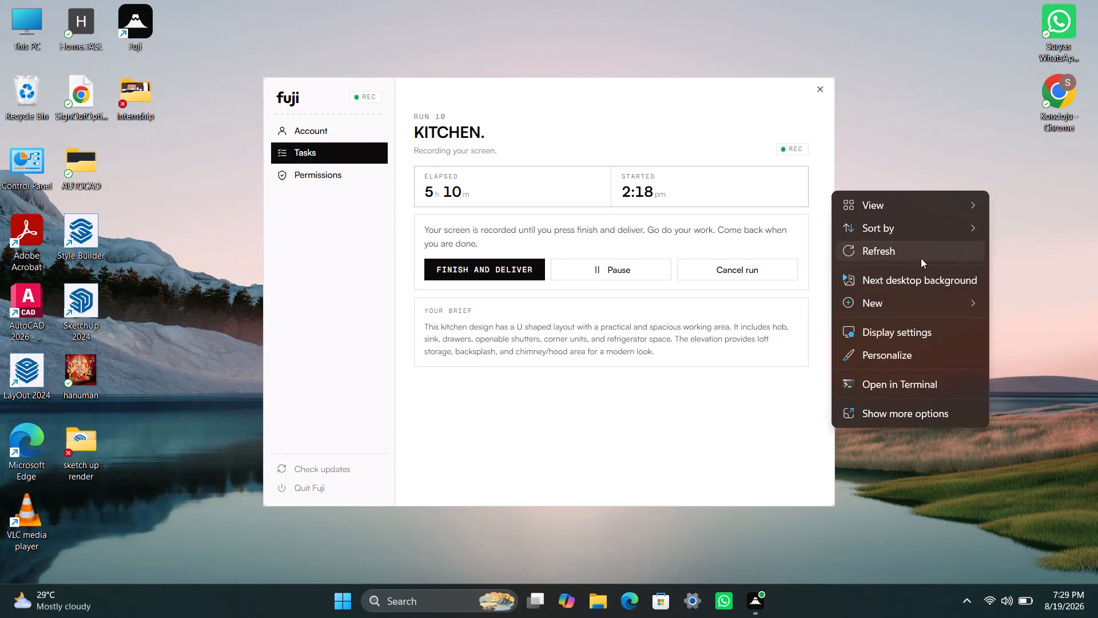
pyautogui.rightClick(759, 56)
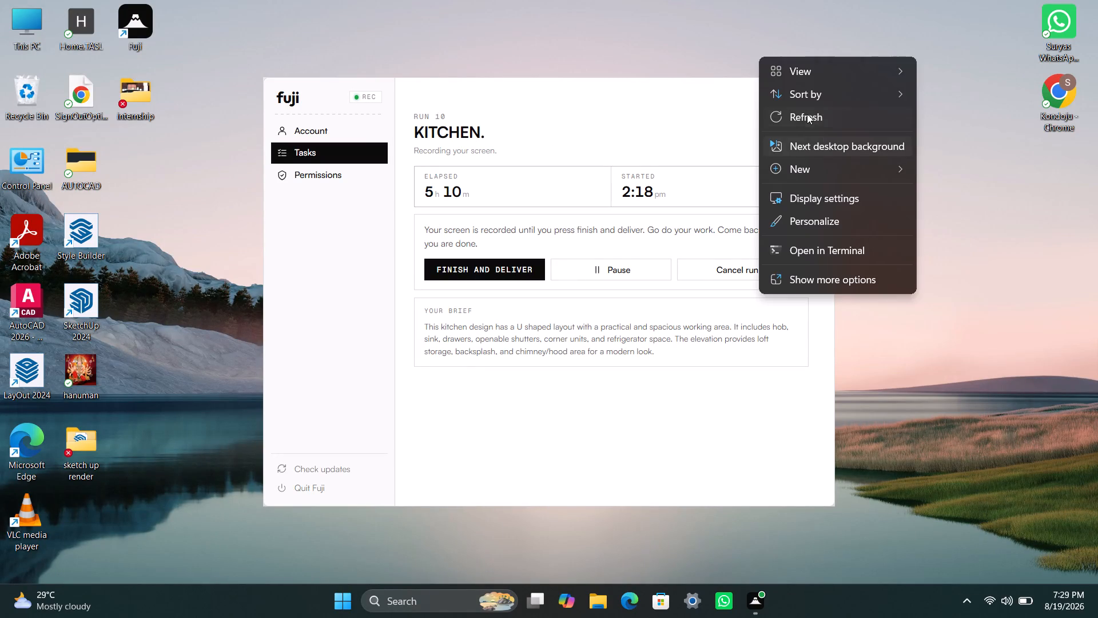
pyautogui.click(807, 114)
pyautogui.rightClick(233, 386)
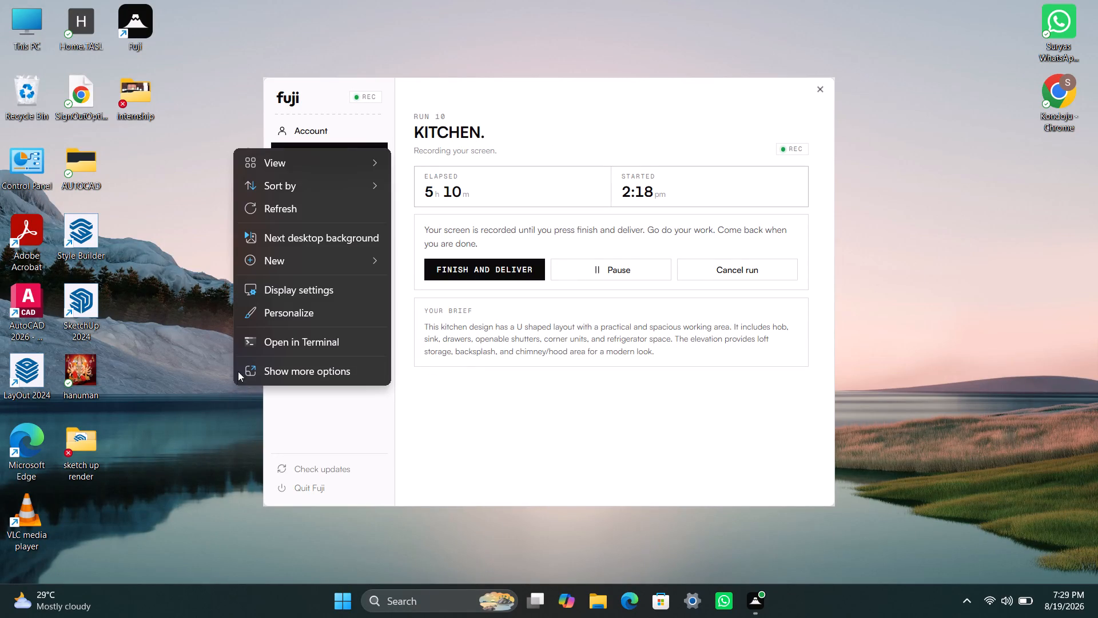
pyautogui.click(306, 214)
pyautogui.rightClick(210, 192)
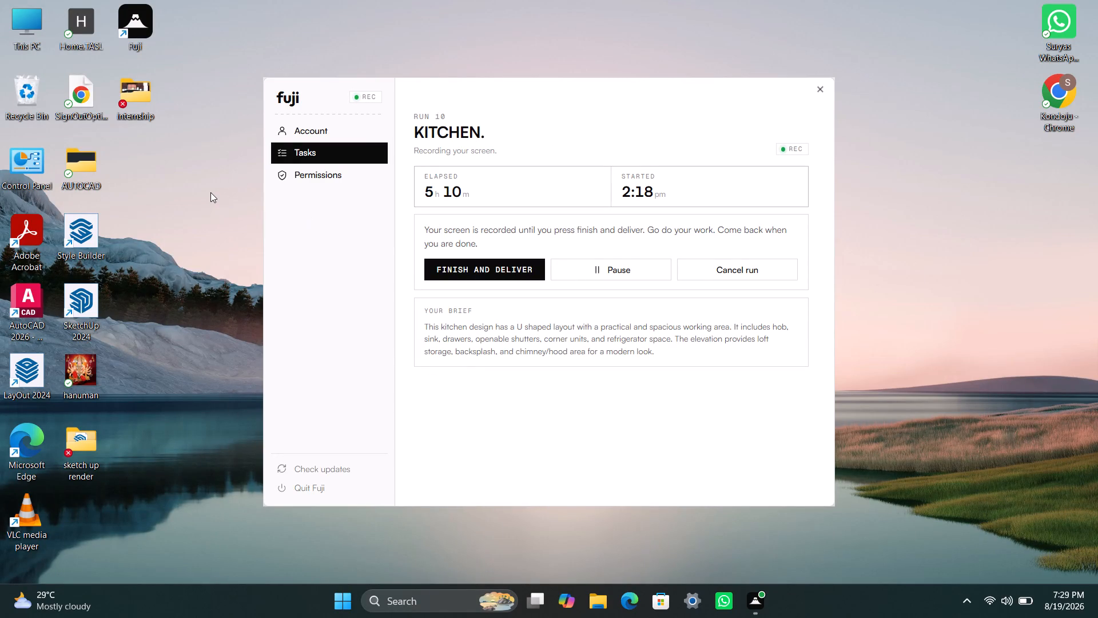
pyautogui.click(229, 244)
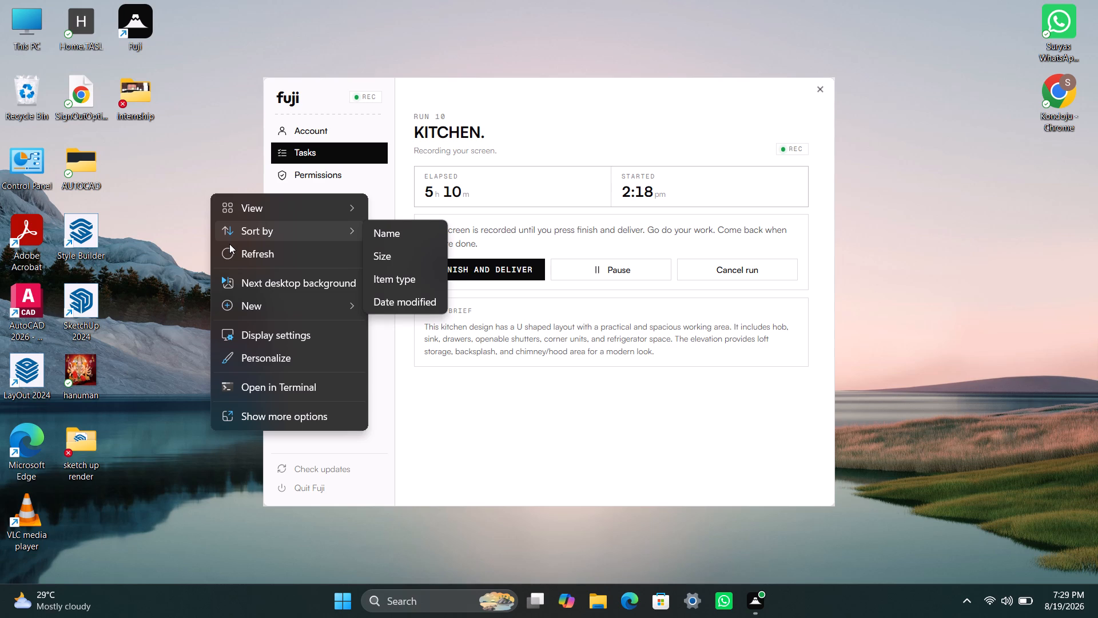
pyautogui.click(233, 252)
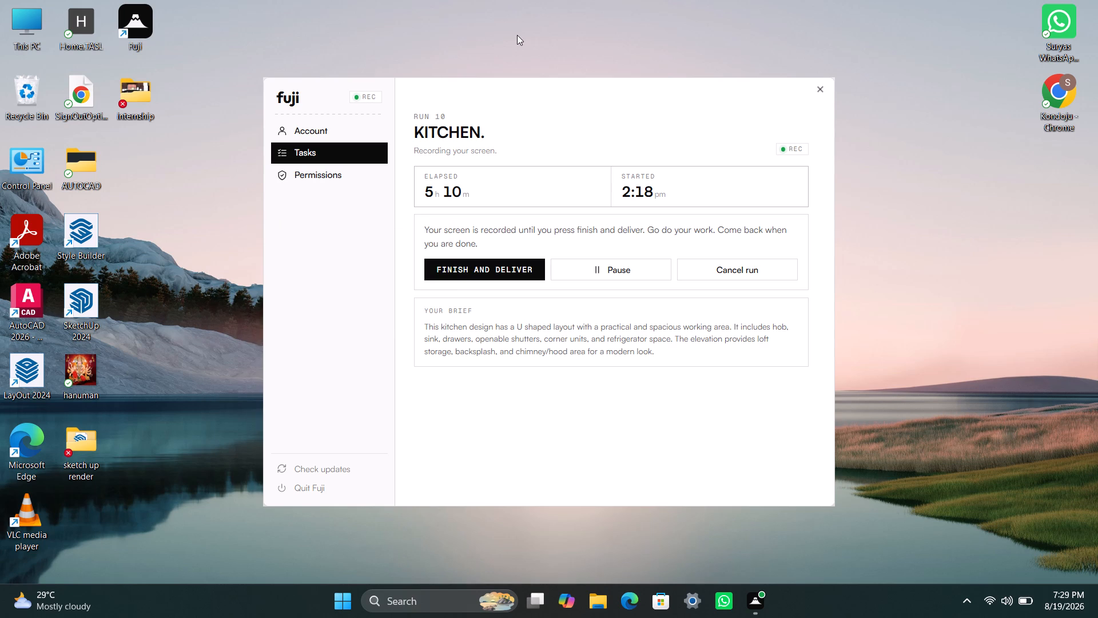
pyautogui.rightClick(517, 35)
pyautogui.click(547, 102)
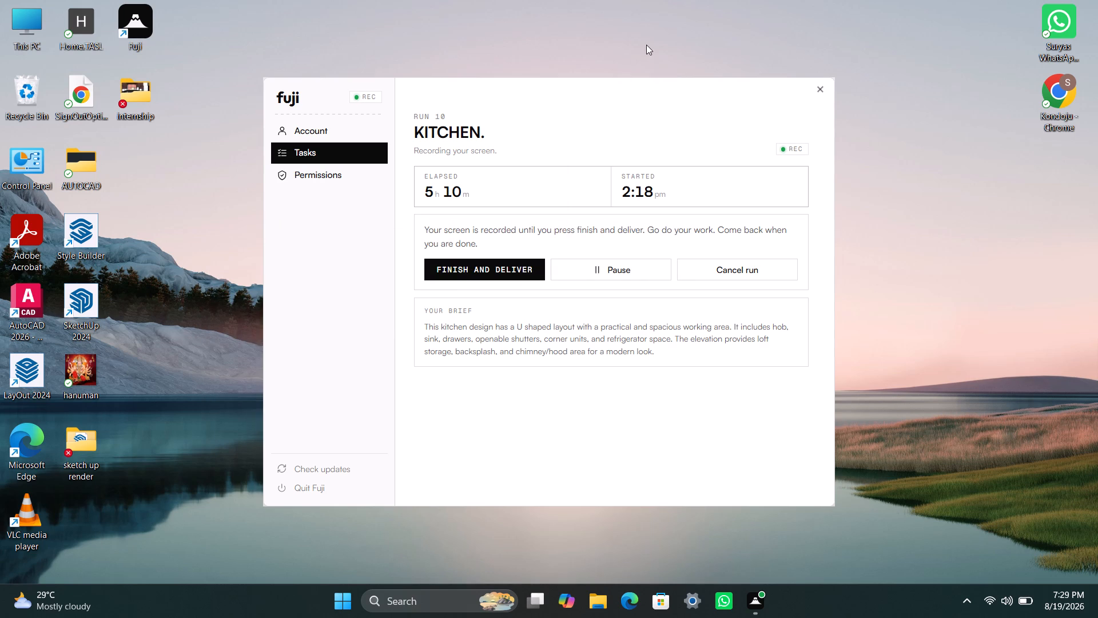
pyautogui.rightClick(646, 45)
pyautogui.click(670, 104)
# Relaunch SketchUp 2024 and open the recent MODERN kitchen model marked as Recovered.
pyautogui.doubleClick(81, 307)
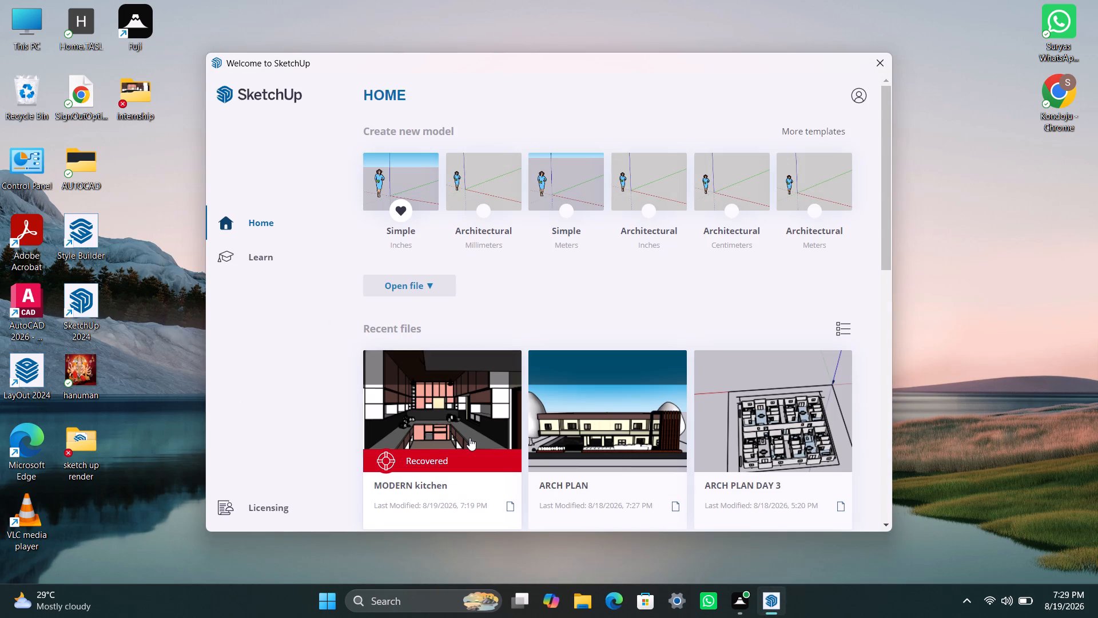
pyautogui.click(444, 421)
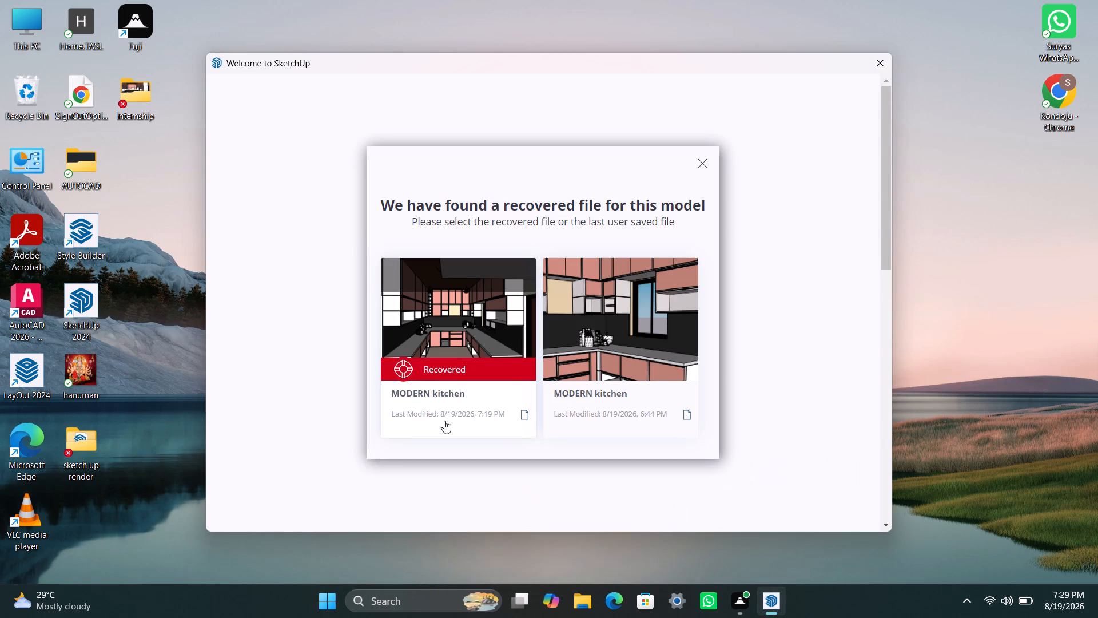
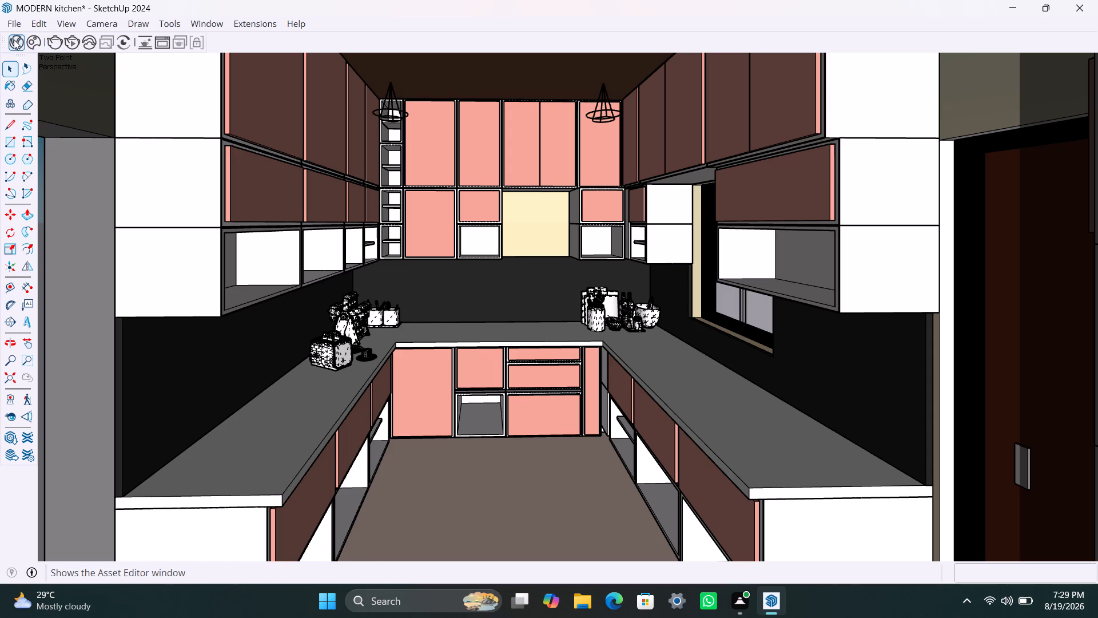
# Start a non-interactive V-Ray render of the kitchen's two-point perspective view.
pyautogui.click(57, 42)
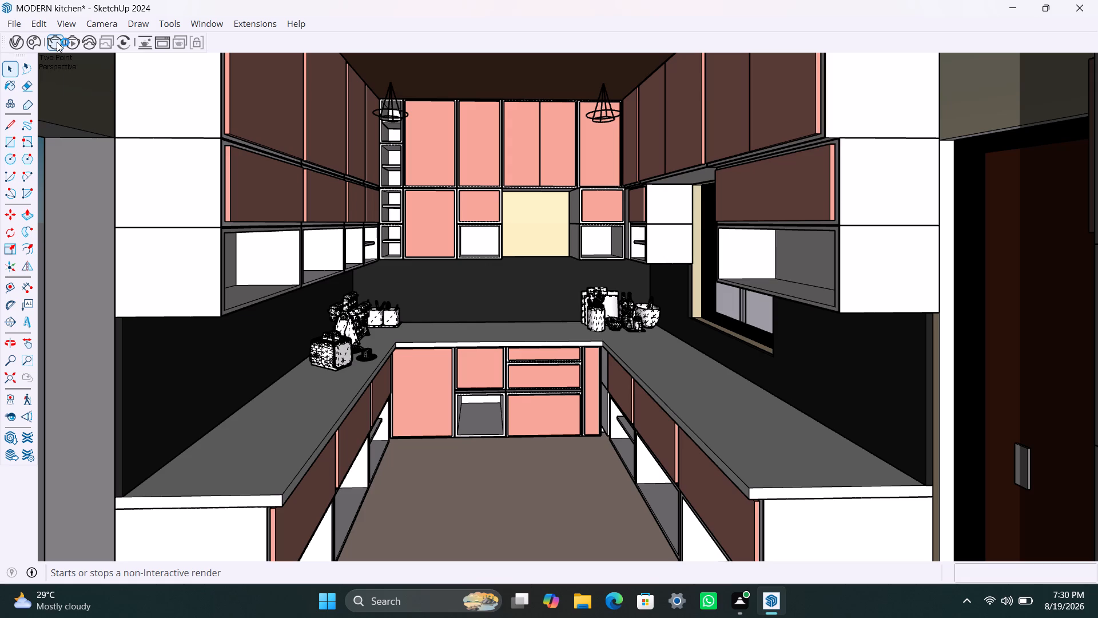
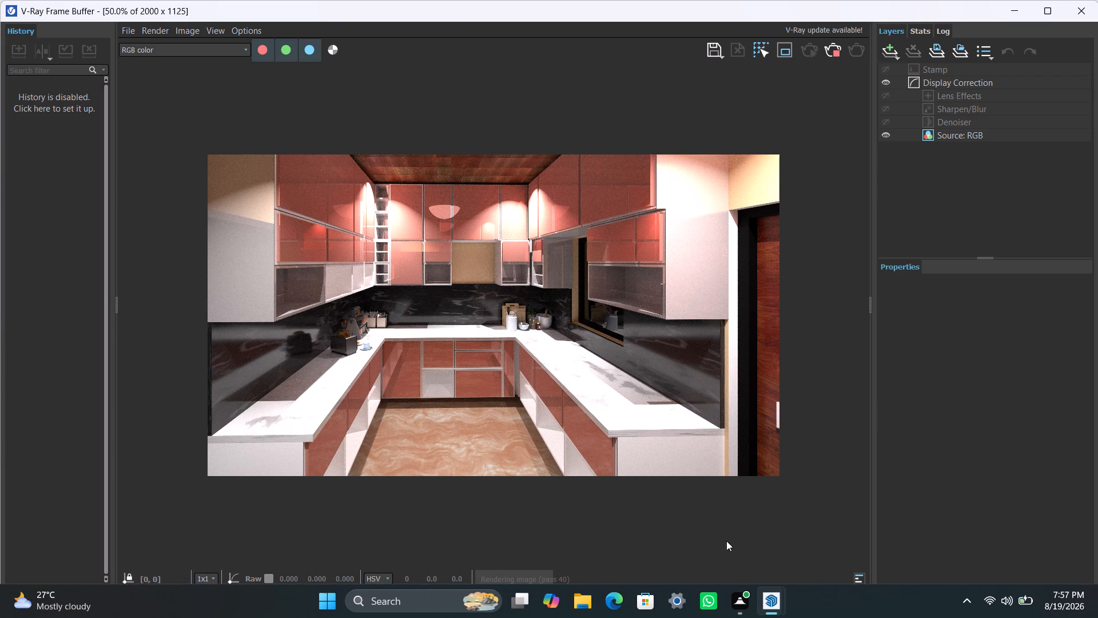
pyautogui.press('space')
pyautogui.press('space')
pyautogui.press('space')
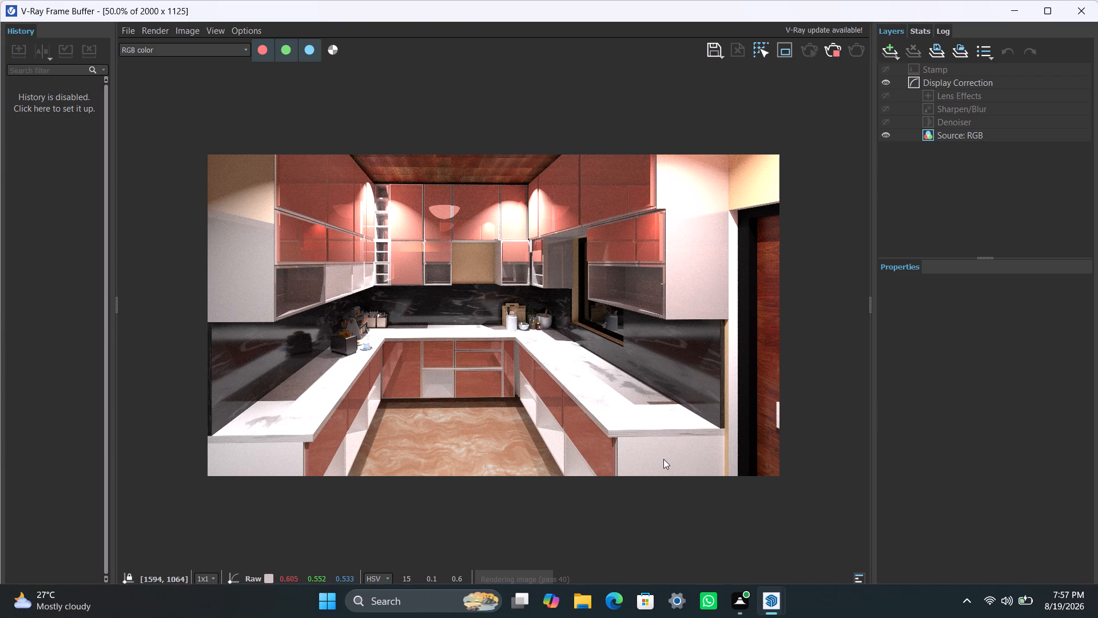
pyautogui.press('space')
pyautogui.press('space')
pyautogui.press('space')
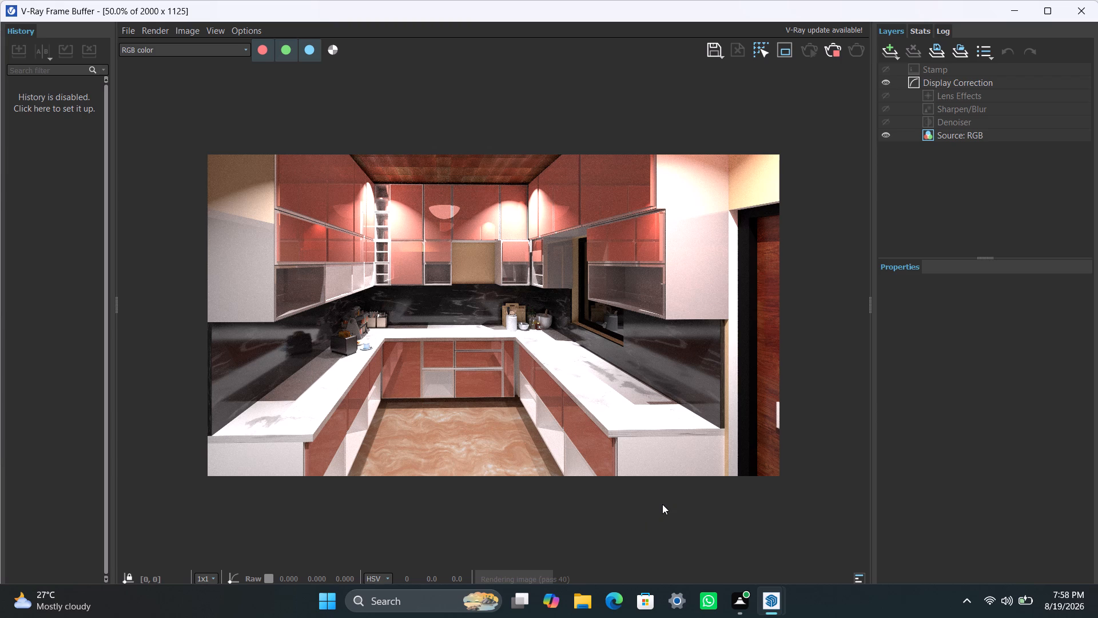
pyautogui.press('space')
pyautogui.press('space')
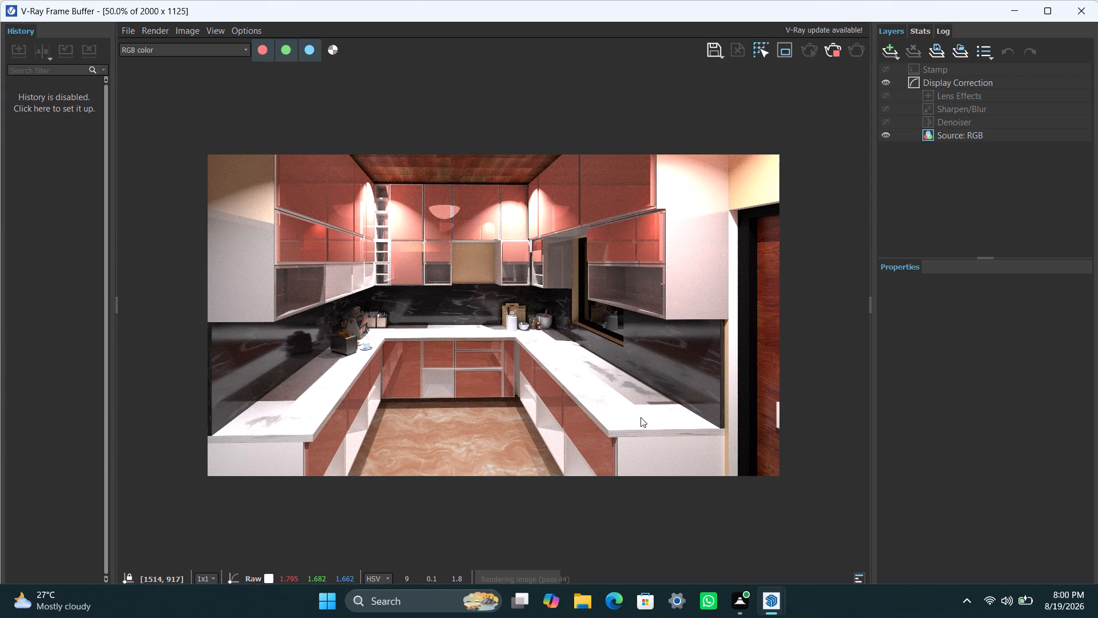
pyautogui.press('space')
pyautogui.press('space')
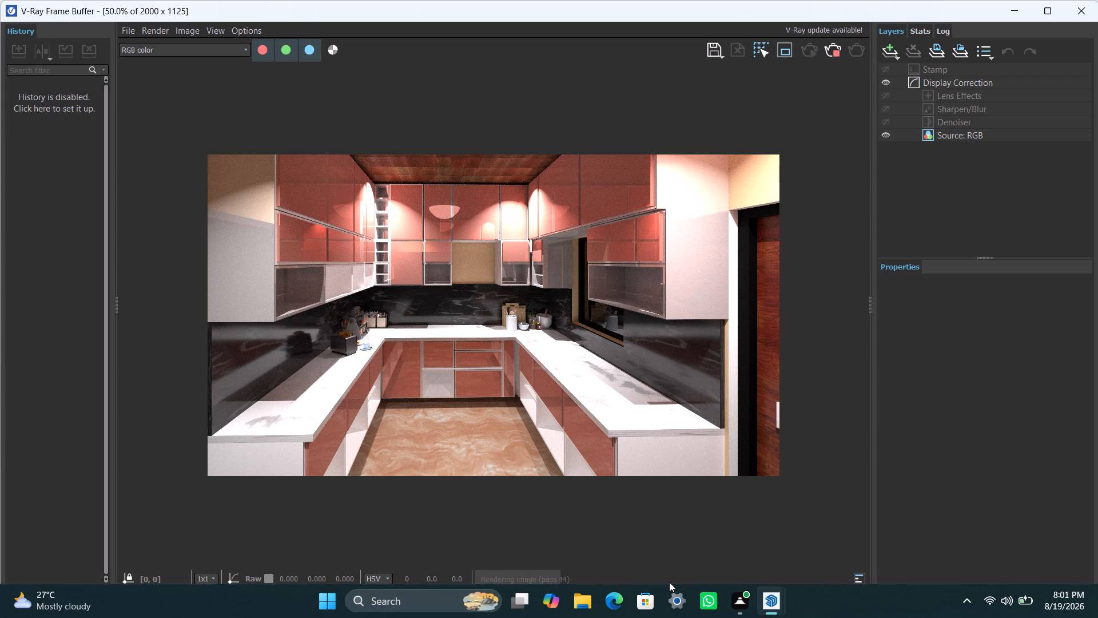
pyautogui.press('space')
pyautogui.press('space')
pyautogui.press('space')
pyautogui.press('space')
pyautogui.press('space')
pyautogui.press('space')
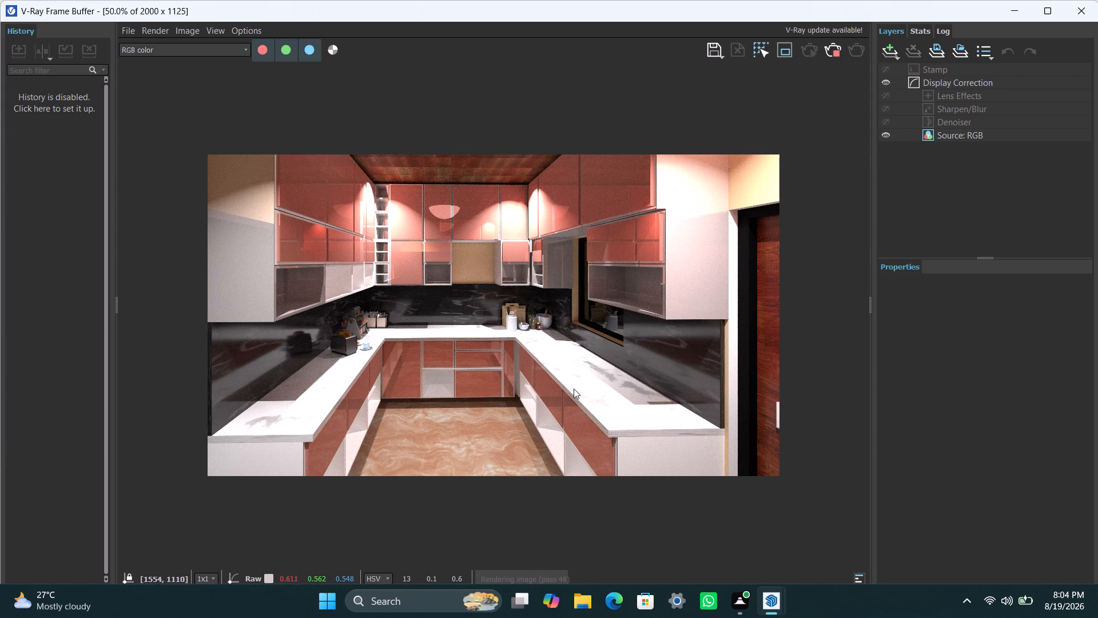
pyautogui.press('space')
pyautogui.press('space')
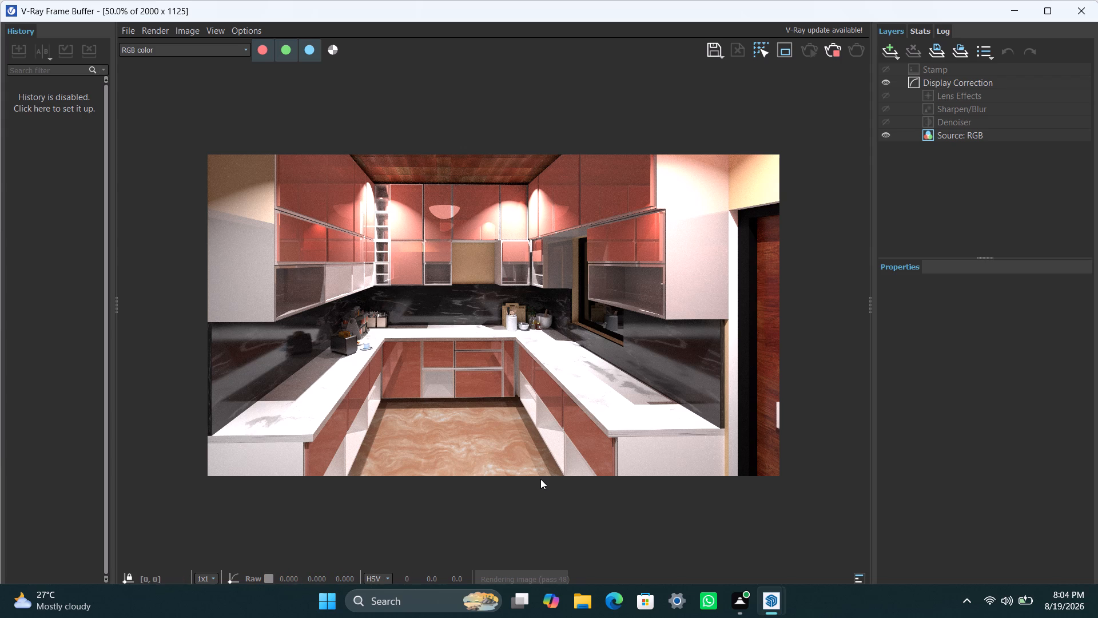
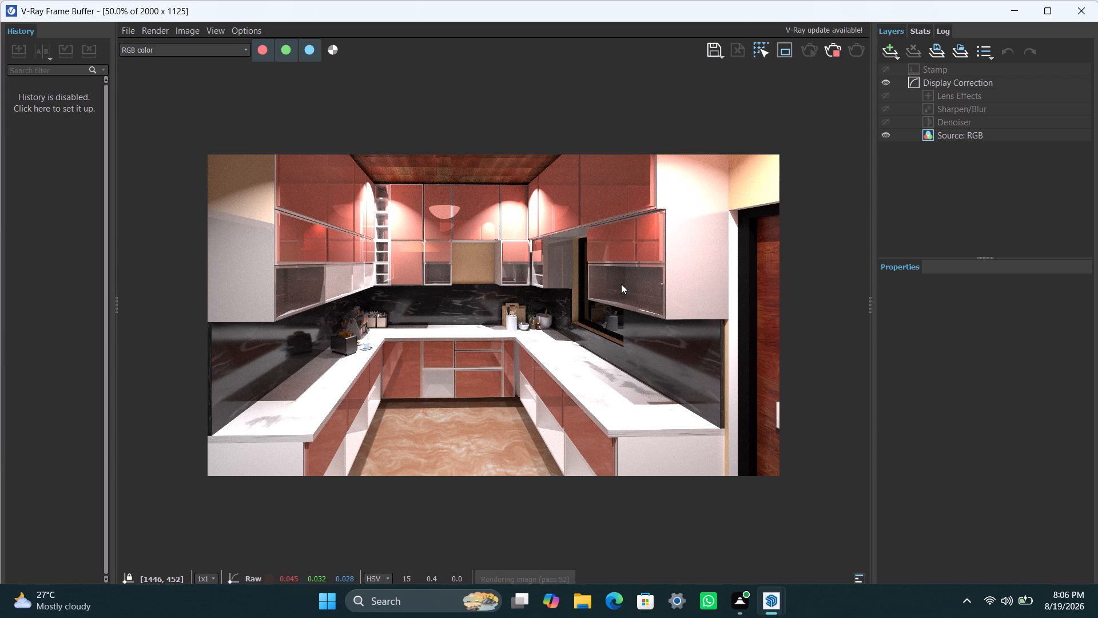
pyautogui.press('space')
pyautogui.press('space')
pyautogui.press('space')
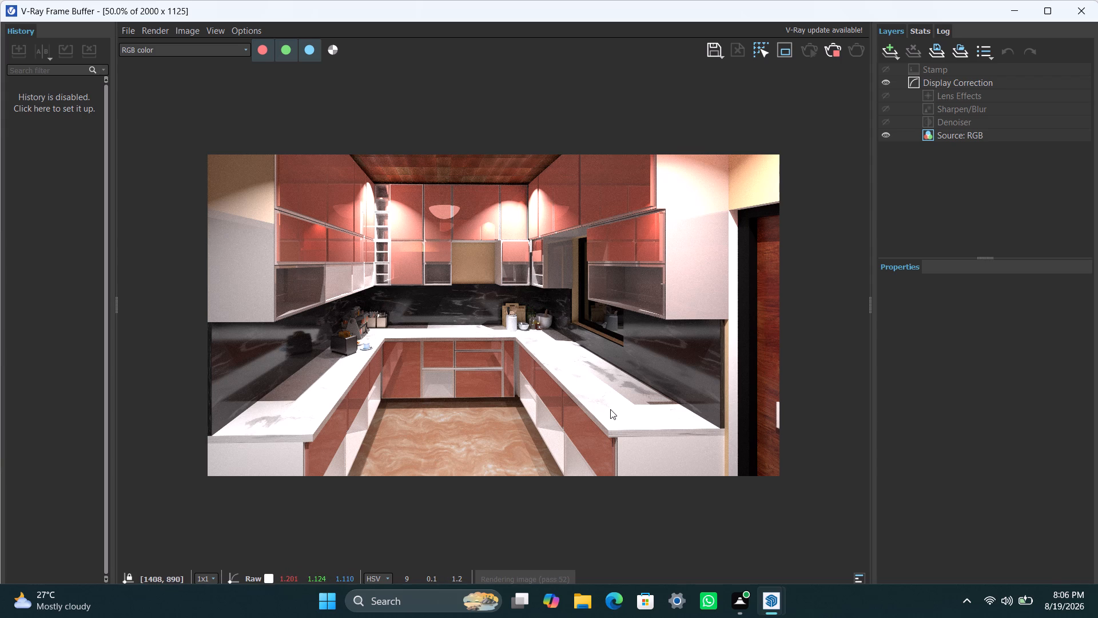
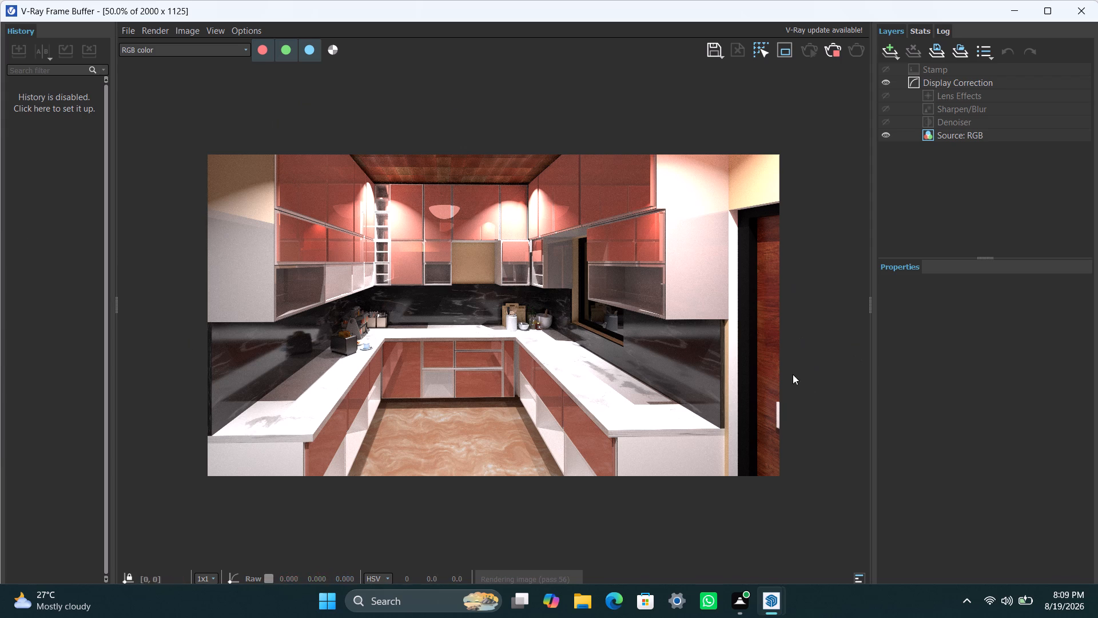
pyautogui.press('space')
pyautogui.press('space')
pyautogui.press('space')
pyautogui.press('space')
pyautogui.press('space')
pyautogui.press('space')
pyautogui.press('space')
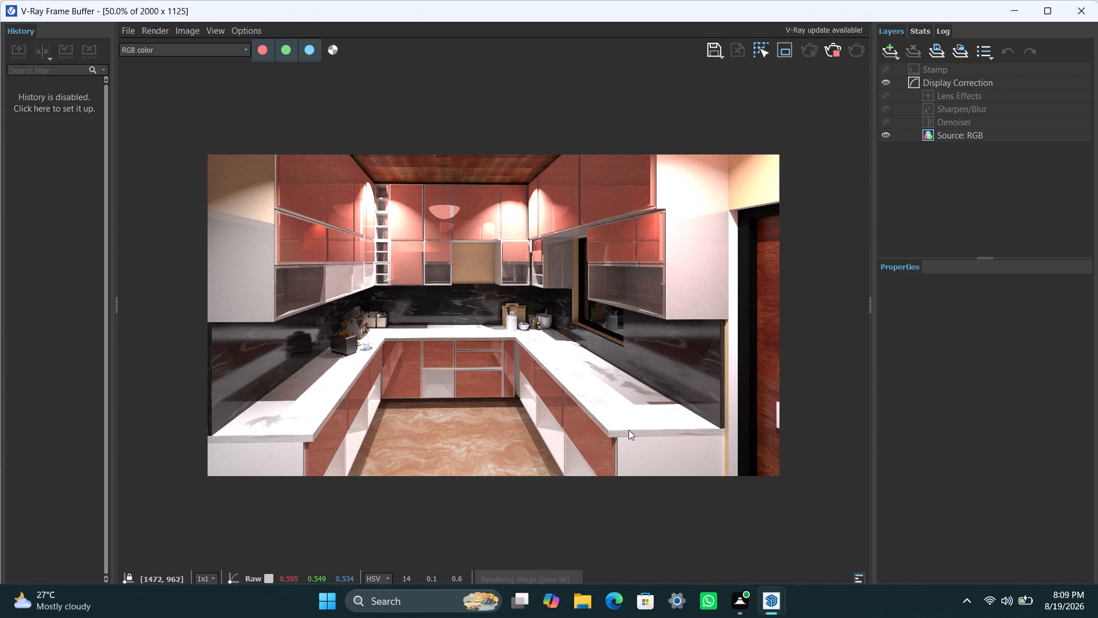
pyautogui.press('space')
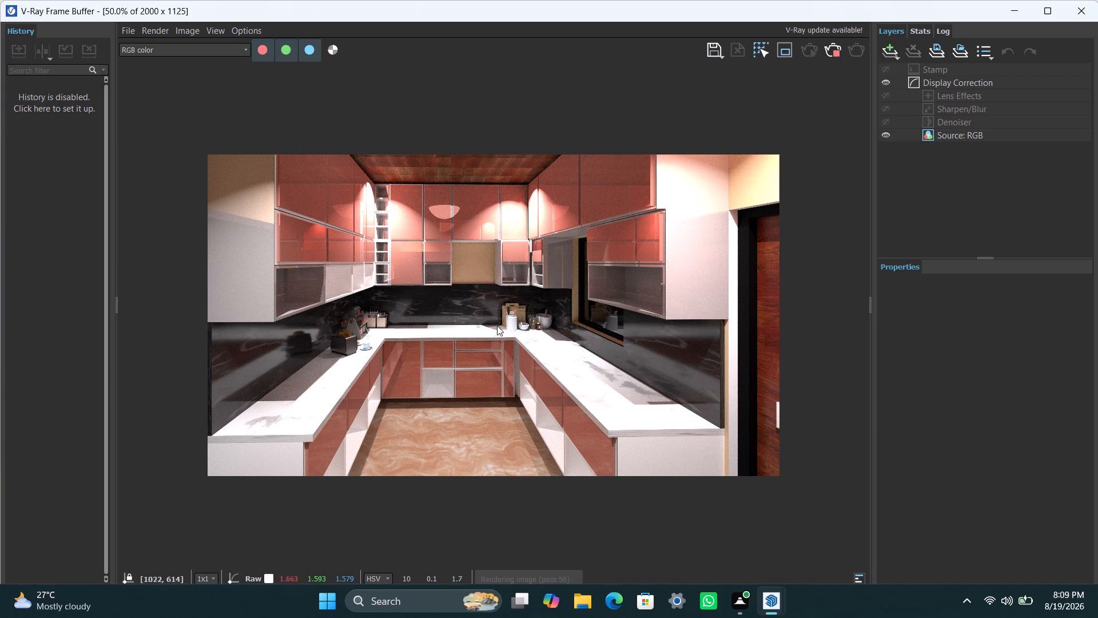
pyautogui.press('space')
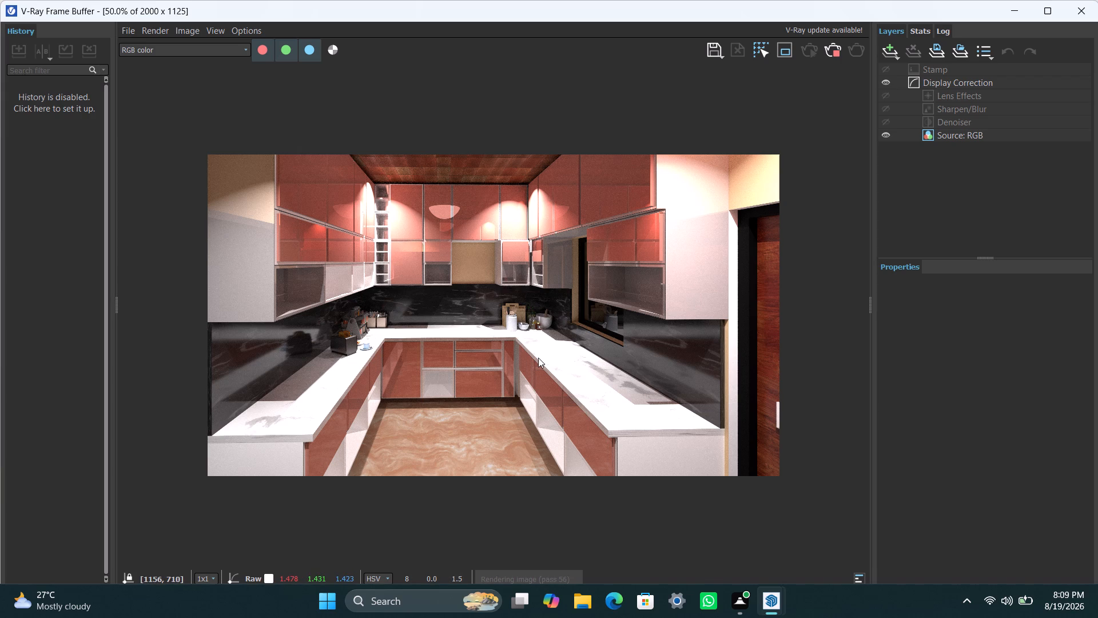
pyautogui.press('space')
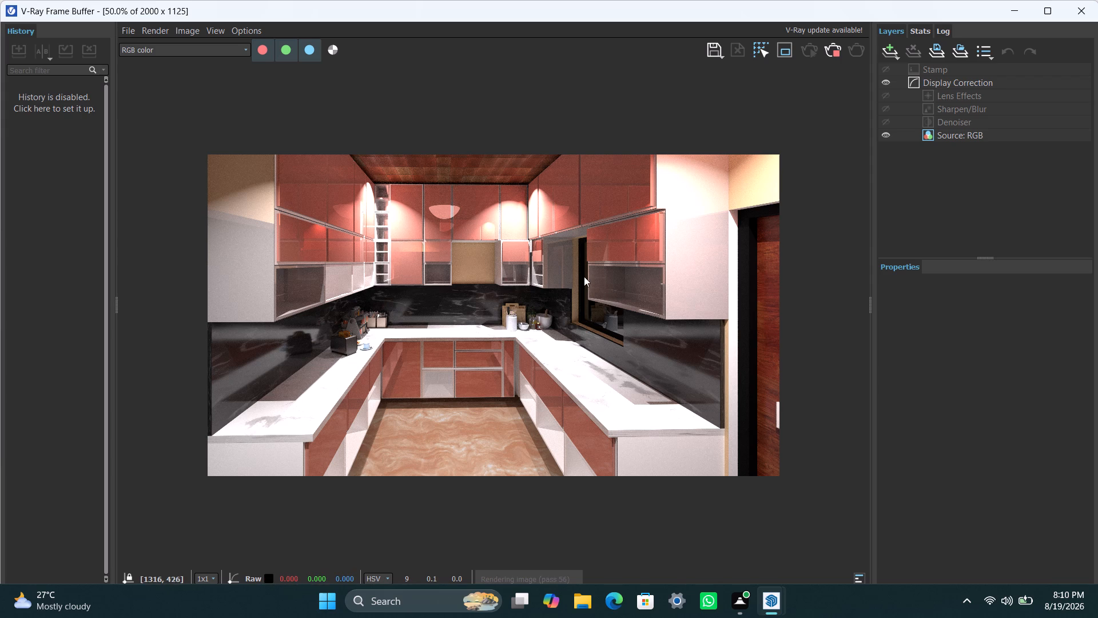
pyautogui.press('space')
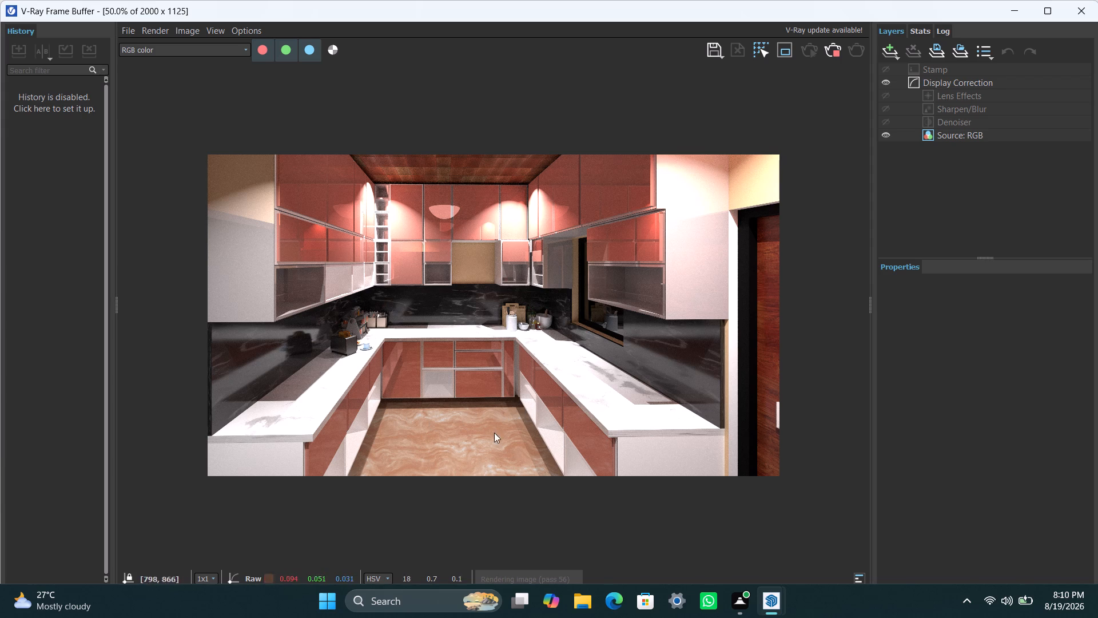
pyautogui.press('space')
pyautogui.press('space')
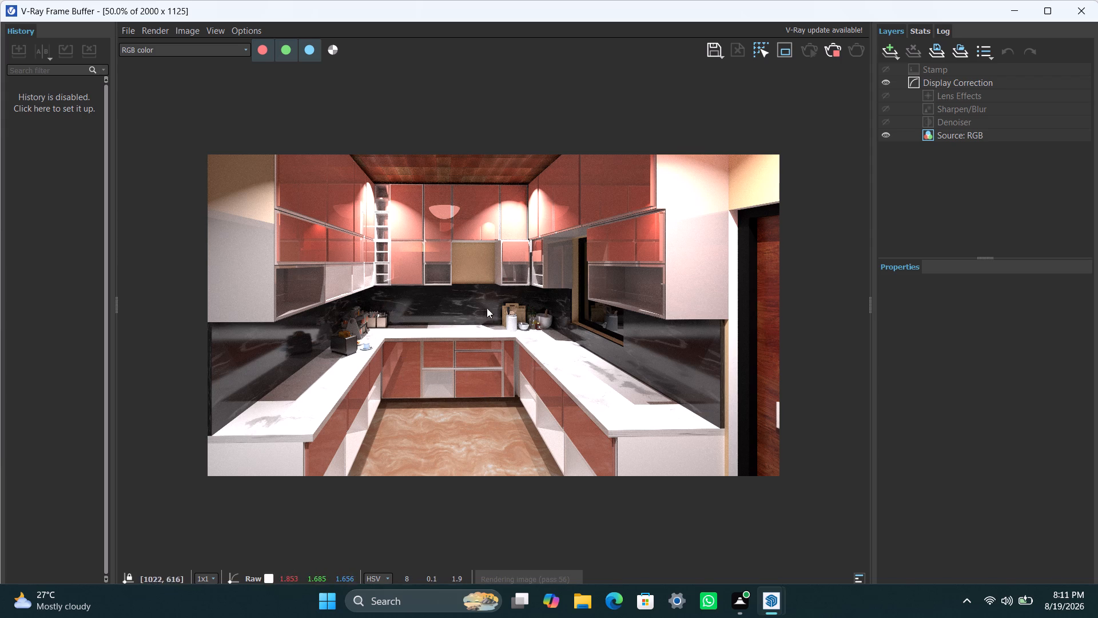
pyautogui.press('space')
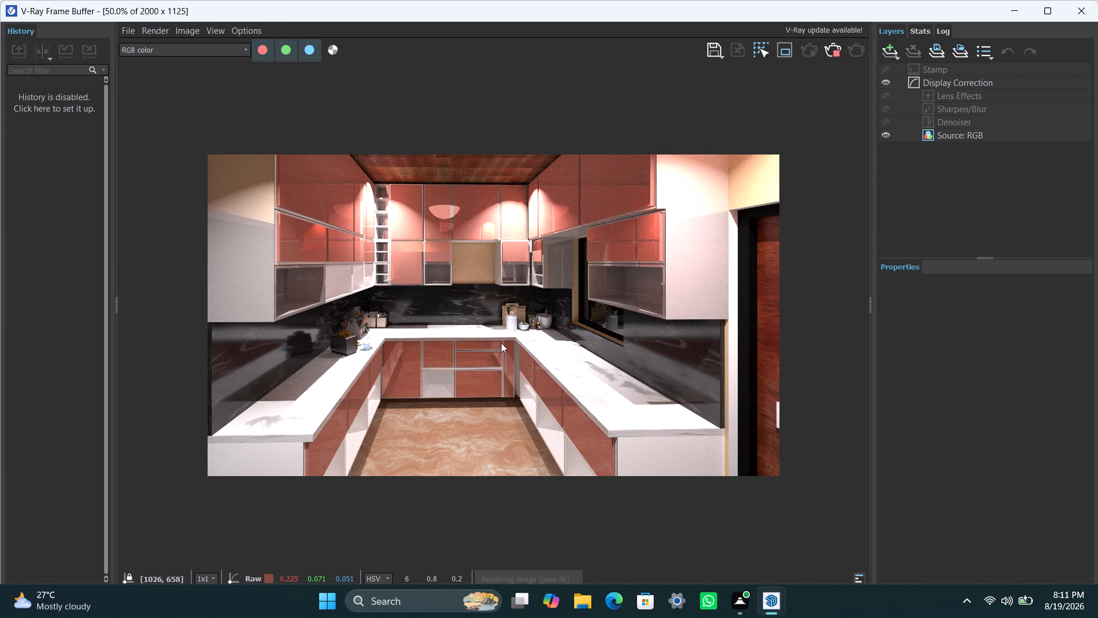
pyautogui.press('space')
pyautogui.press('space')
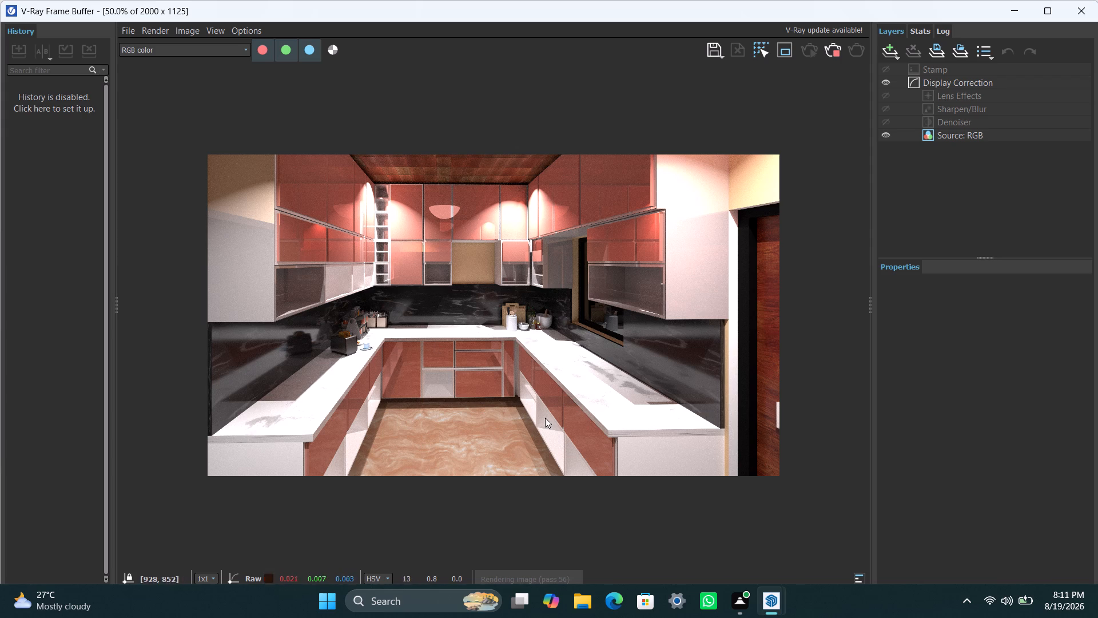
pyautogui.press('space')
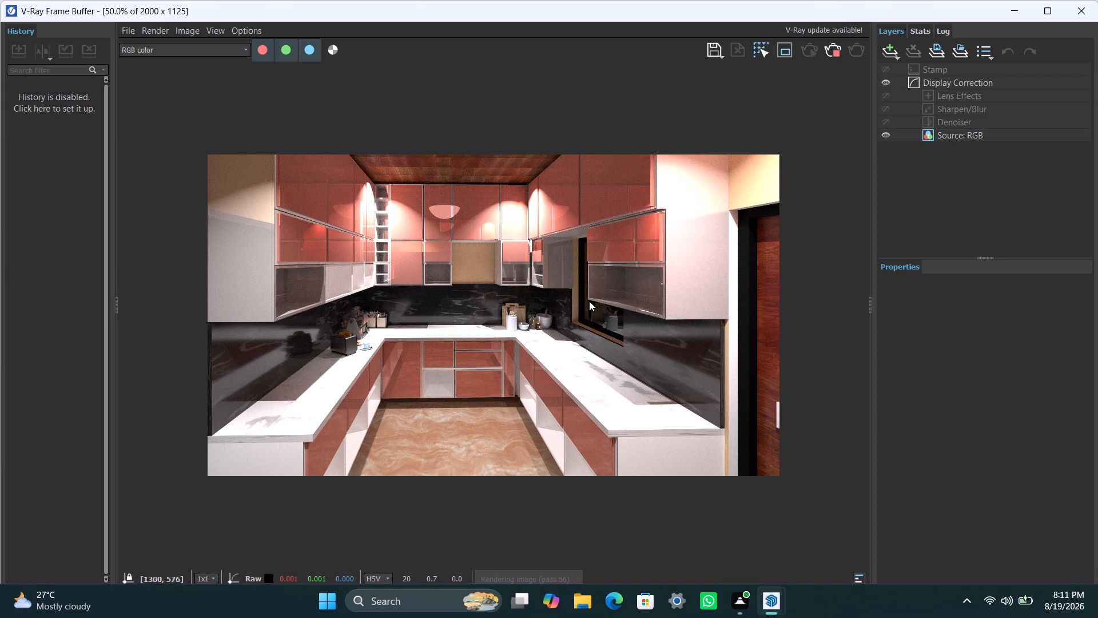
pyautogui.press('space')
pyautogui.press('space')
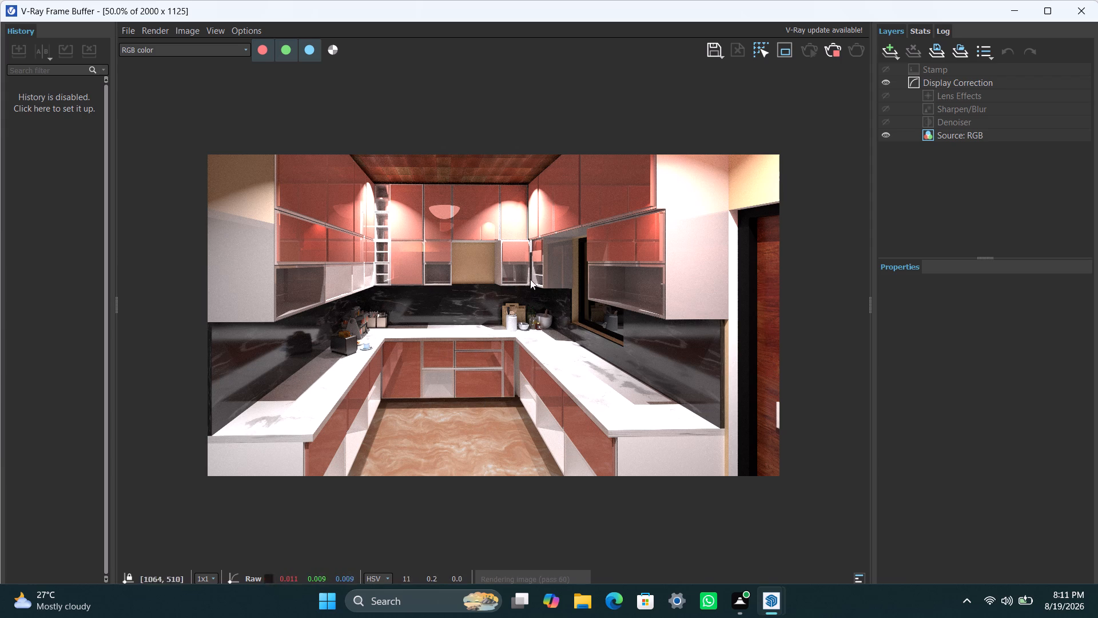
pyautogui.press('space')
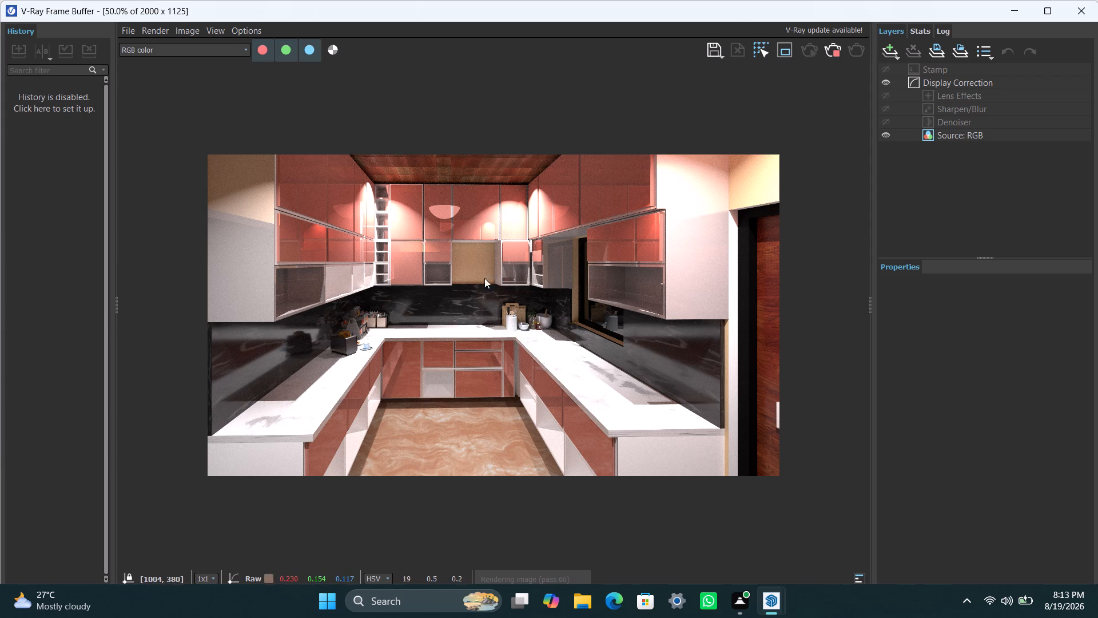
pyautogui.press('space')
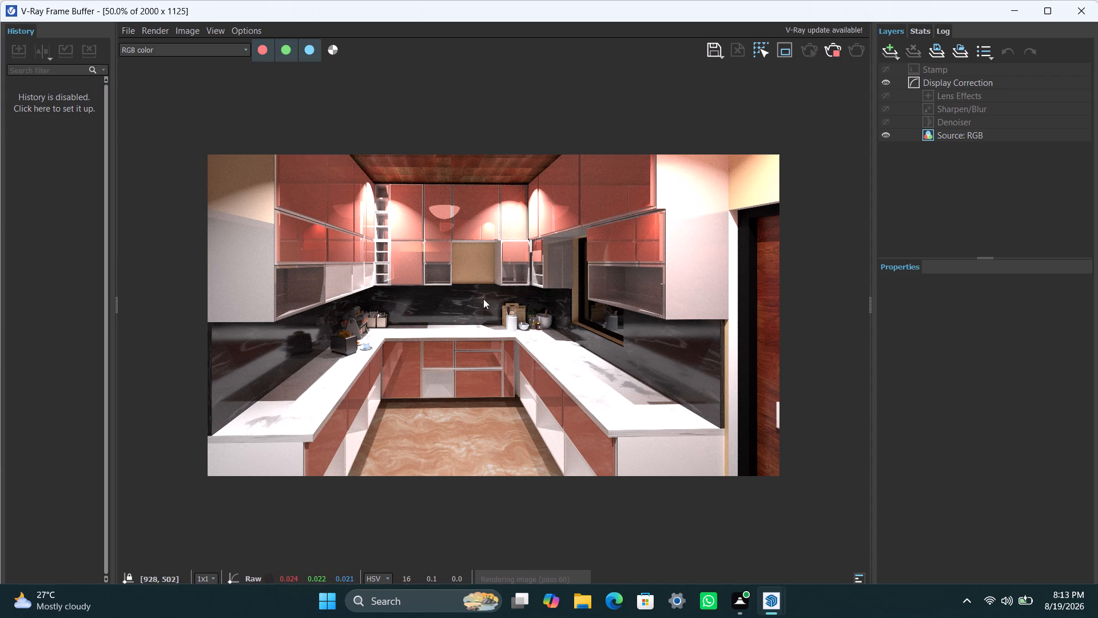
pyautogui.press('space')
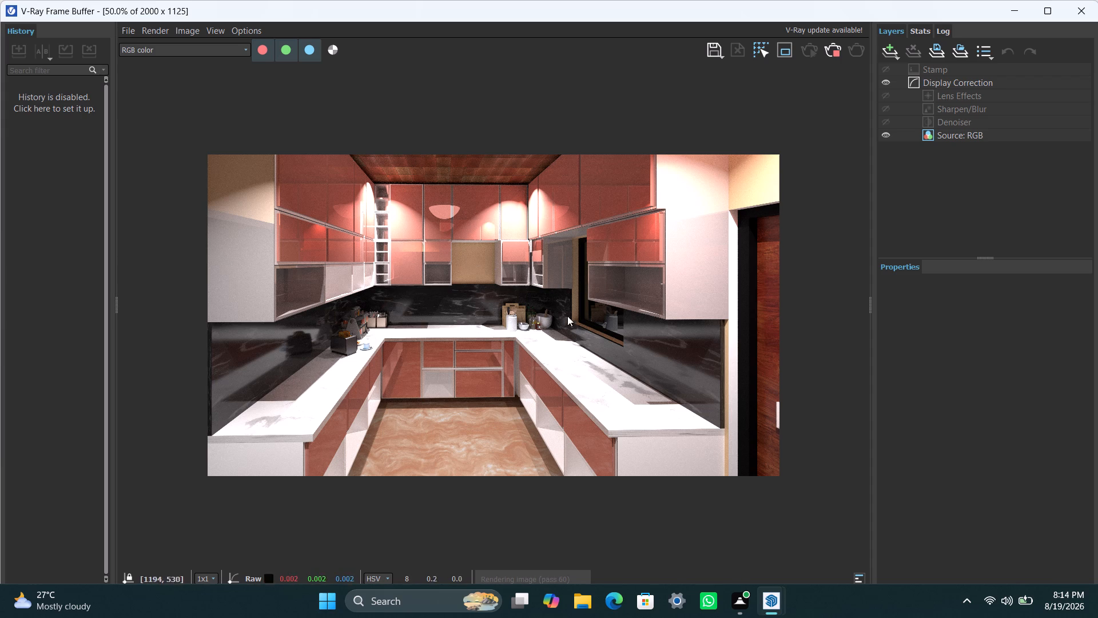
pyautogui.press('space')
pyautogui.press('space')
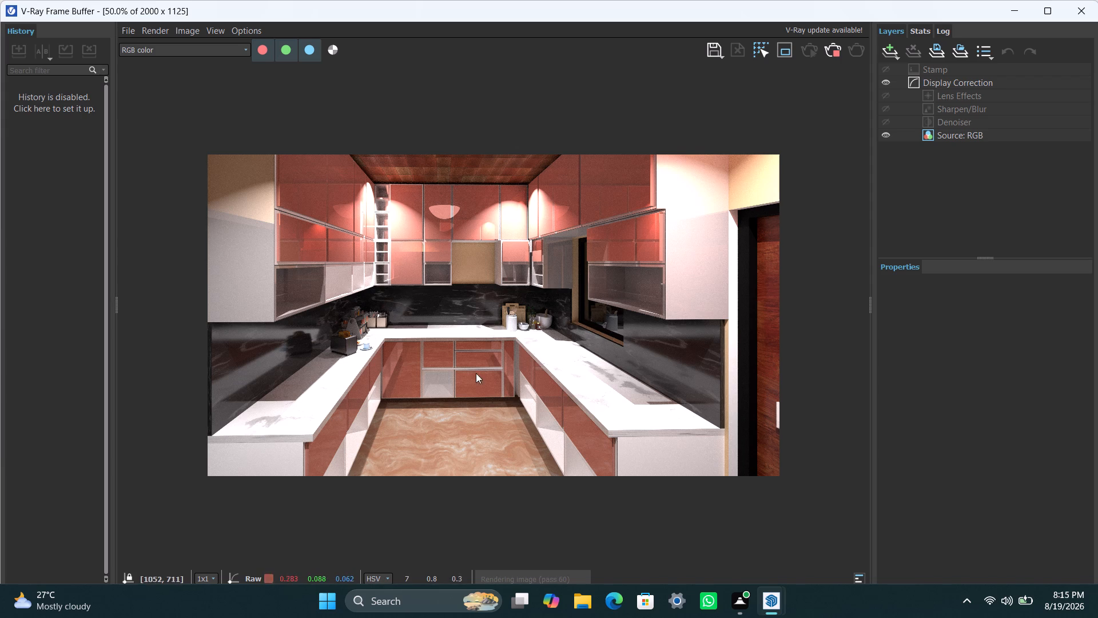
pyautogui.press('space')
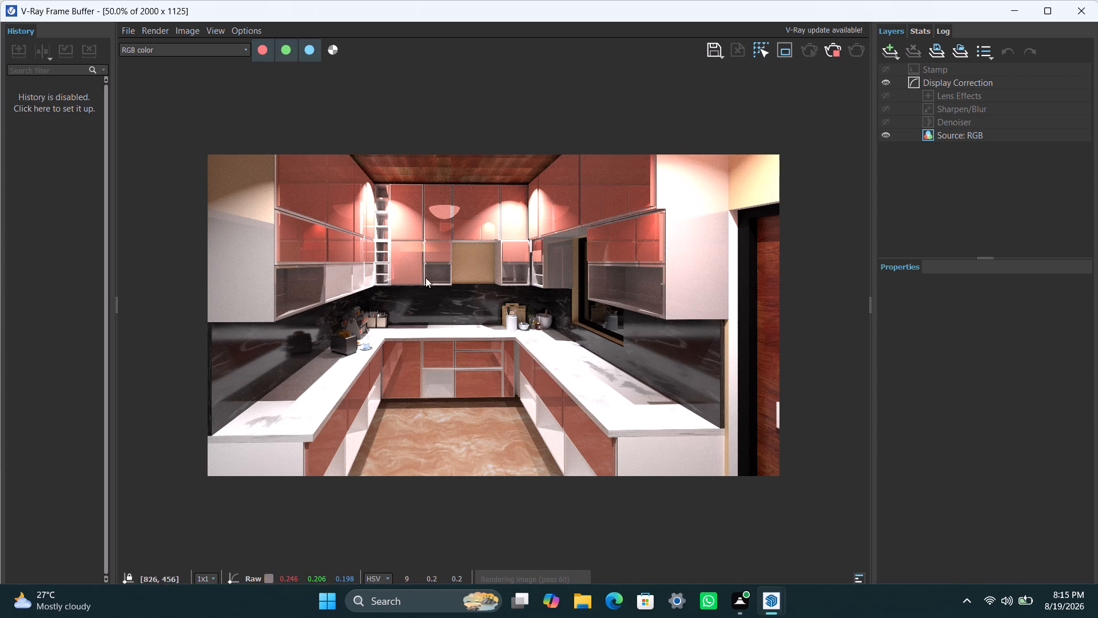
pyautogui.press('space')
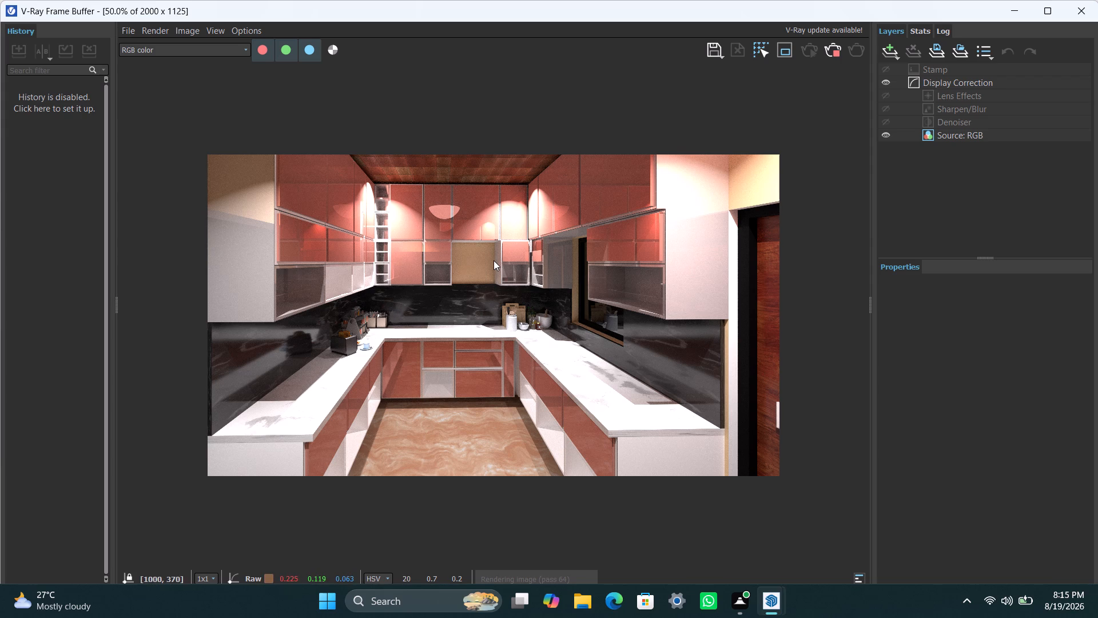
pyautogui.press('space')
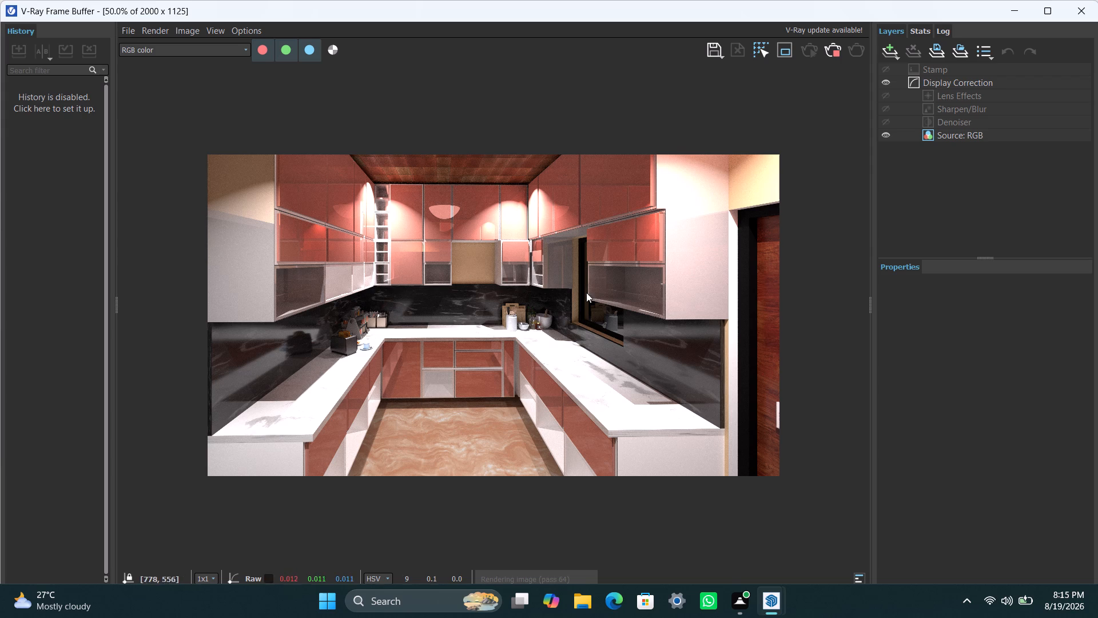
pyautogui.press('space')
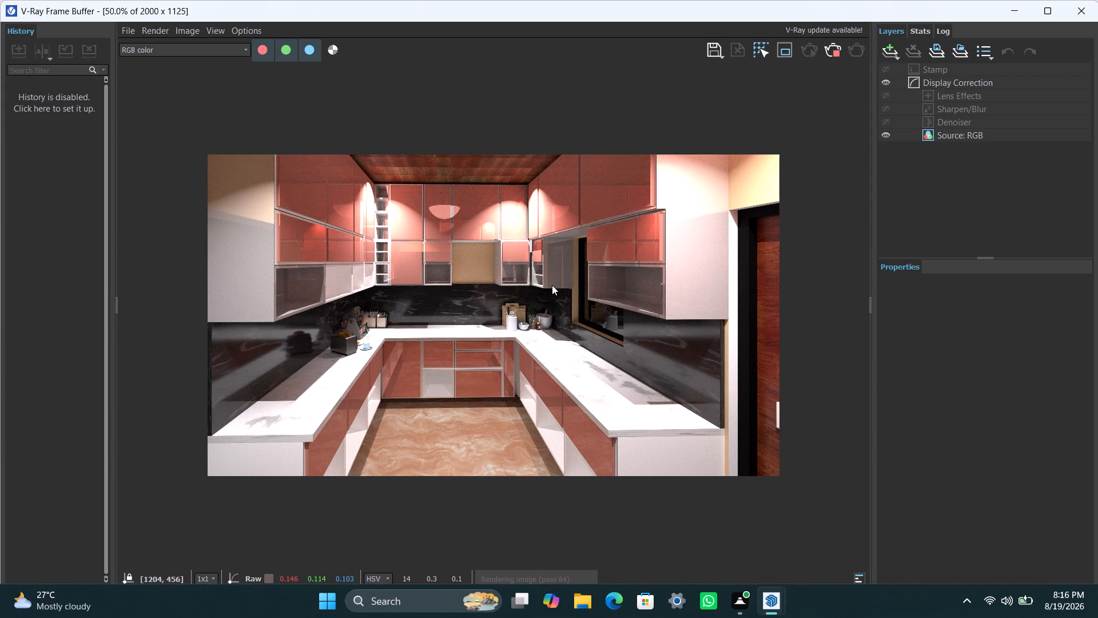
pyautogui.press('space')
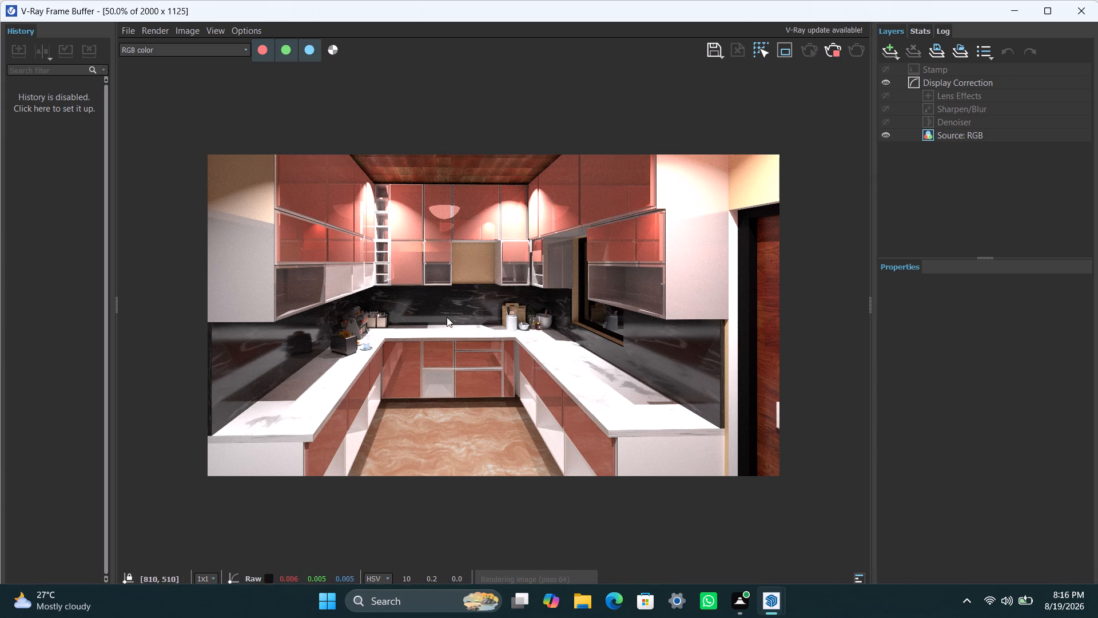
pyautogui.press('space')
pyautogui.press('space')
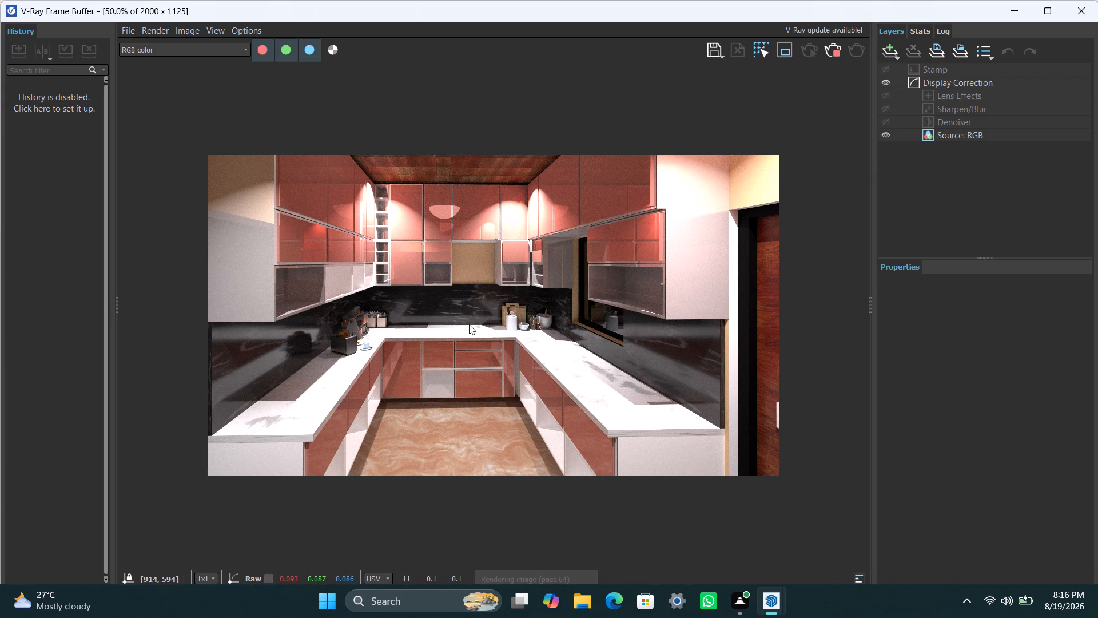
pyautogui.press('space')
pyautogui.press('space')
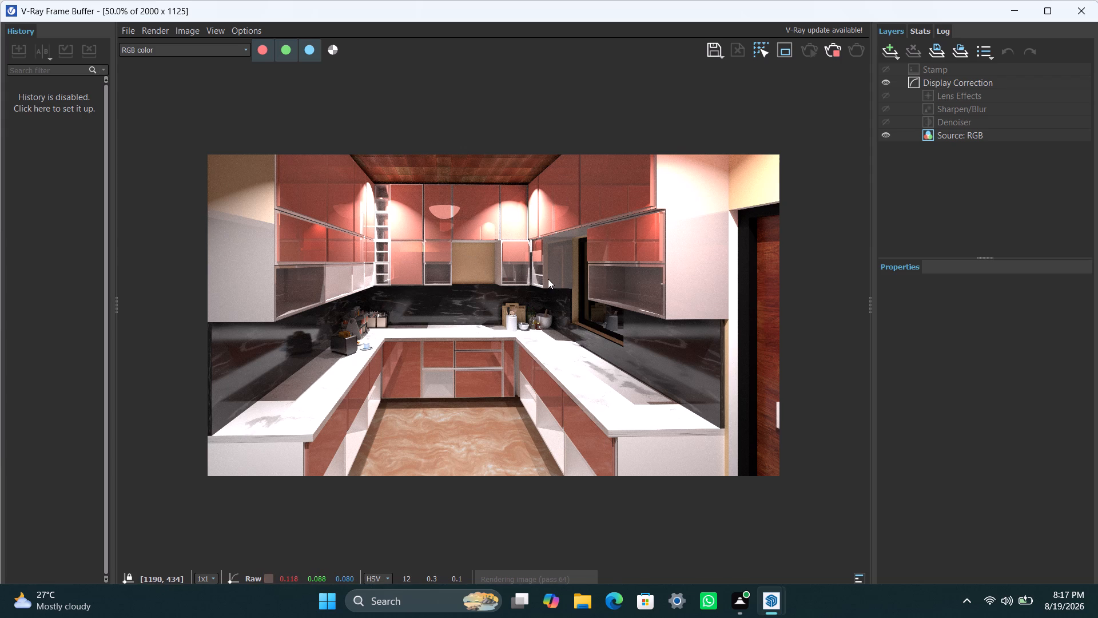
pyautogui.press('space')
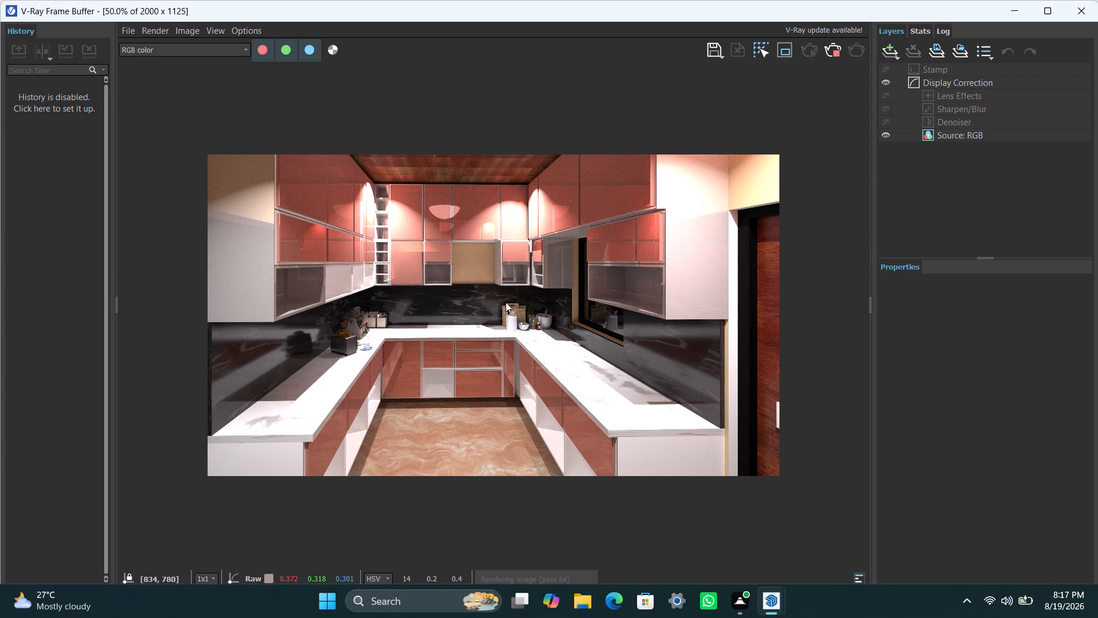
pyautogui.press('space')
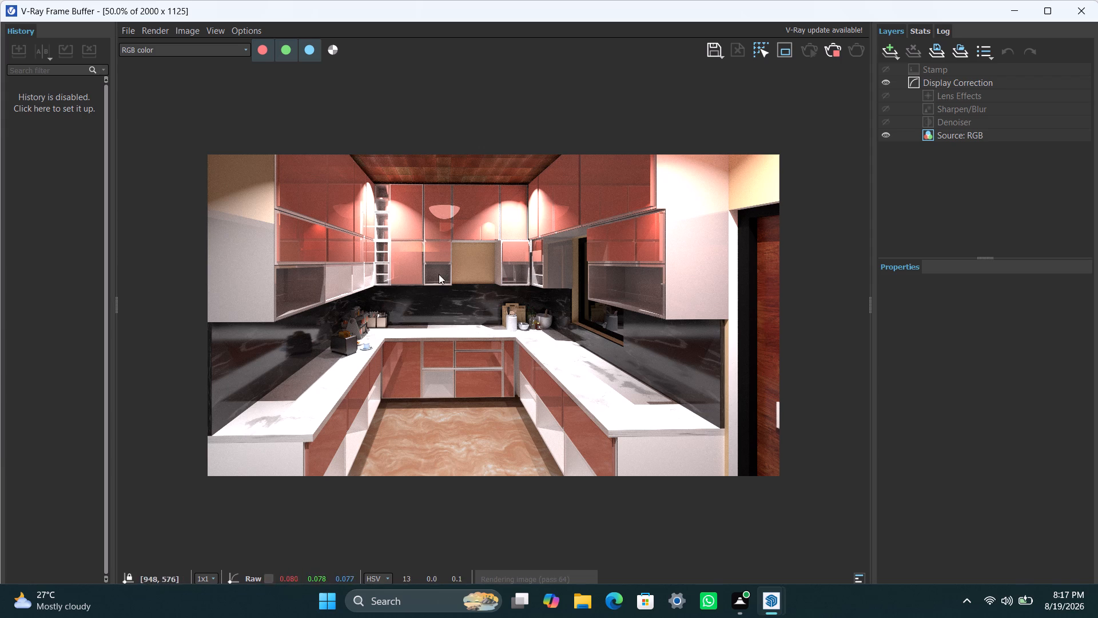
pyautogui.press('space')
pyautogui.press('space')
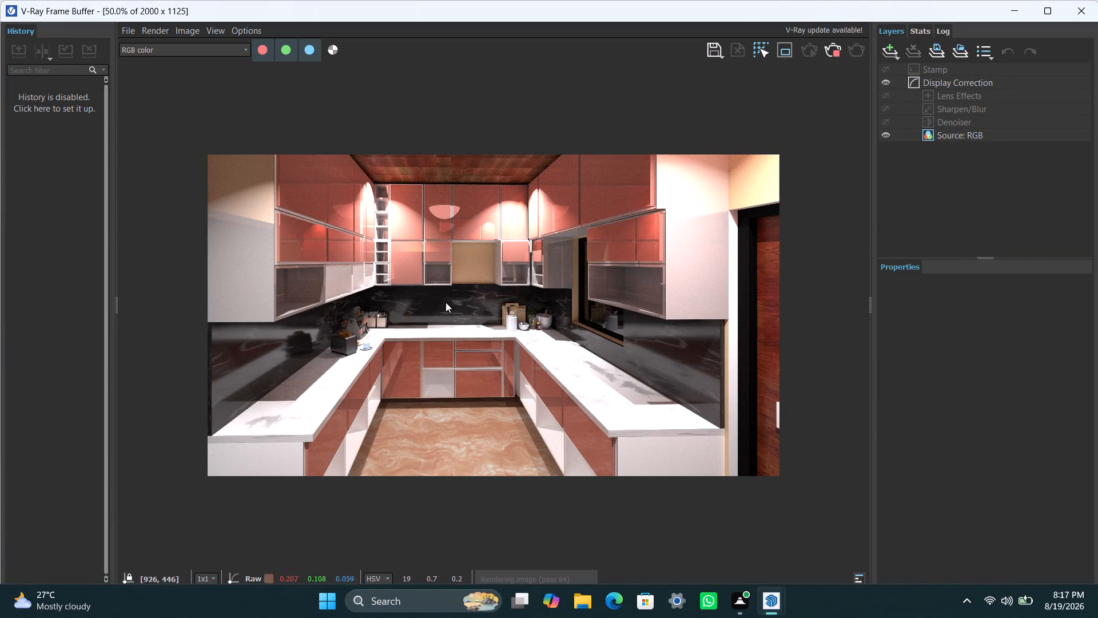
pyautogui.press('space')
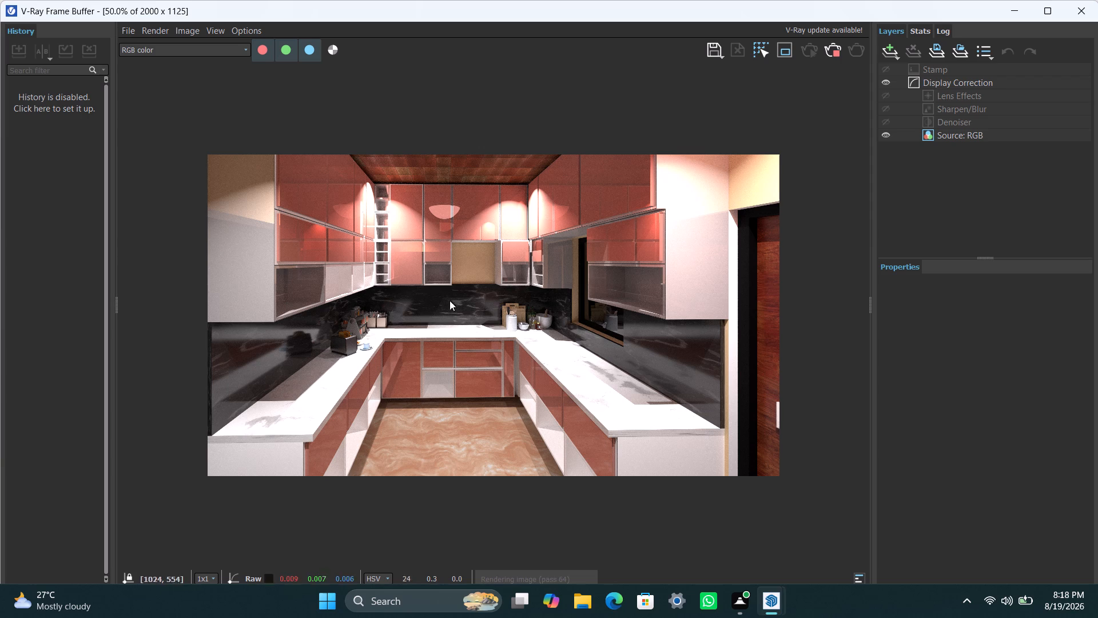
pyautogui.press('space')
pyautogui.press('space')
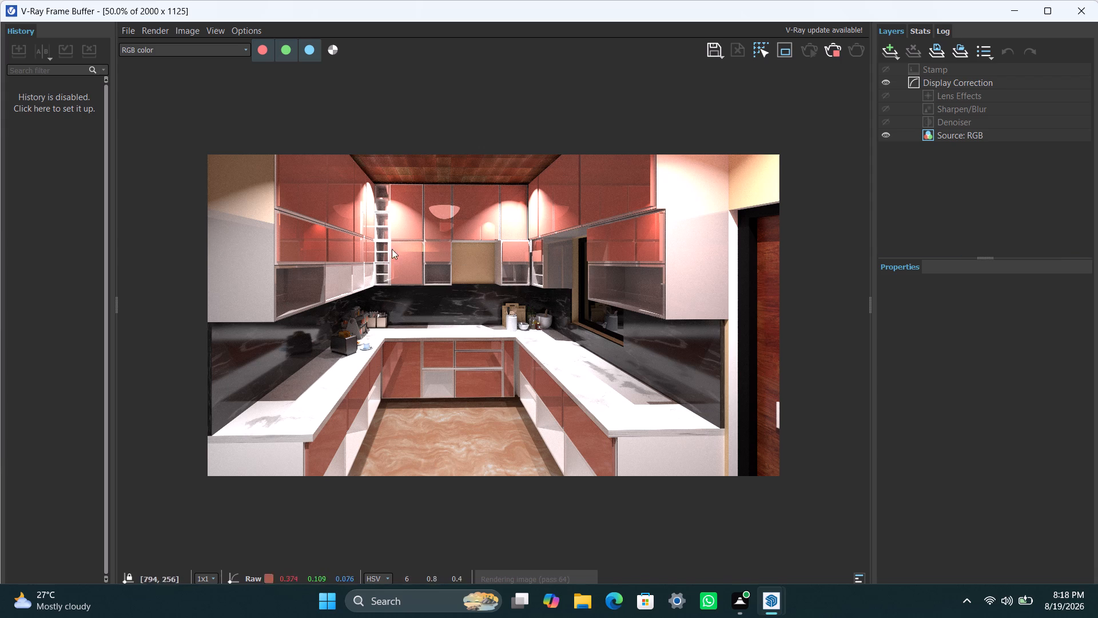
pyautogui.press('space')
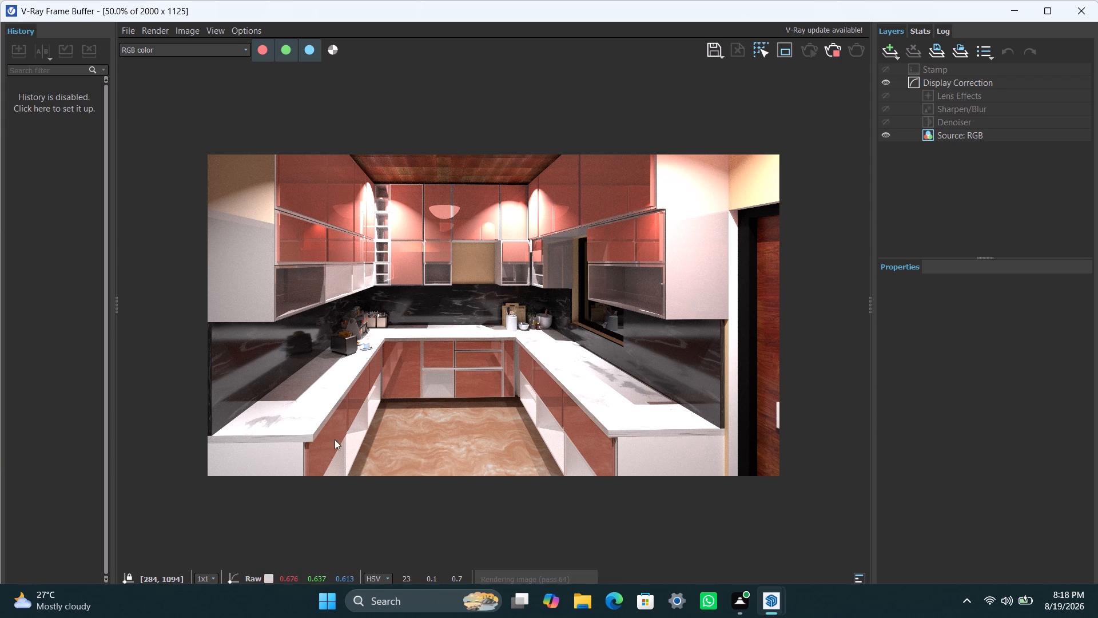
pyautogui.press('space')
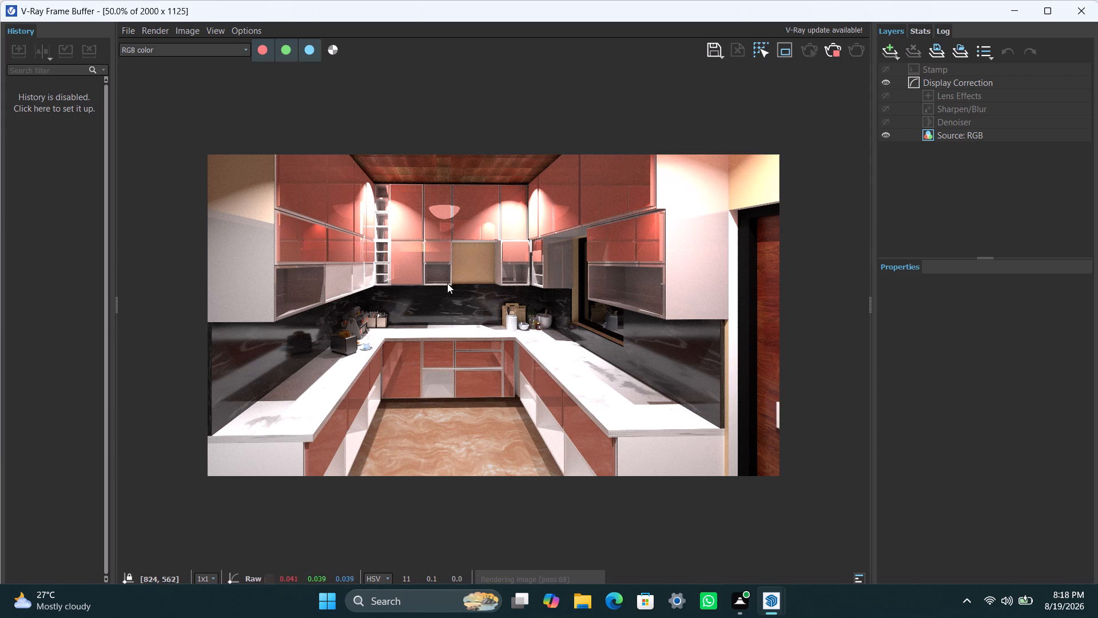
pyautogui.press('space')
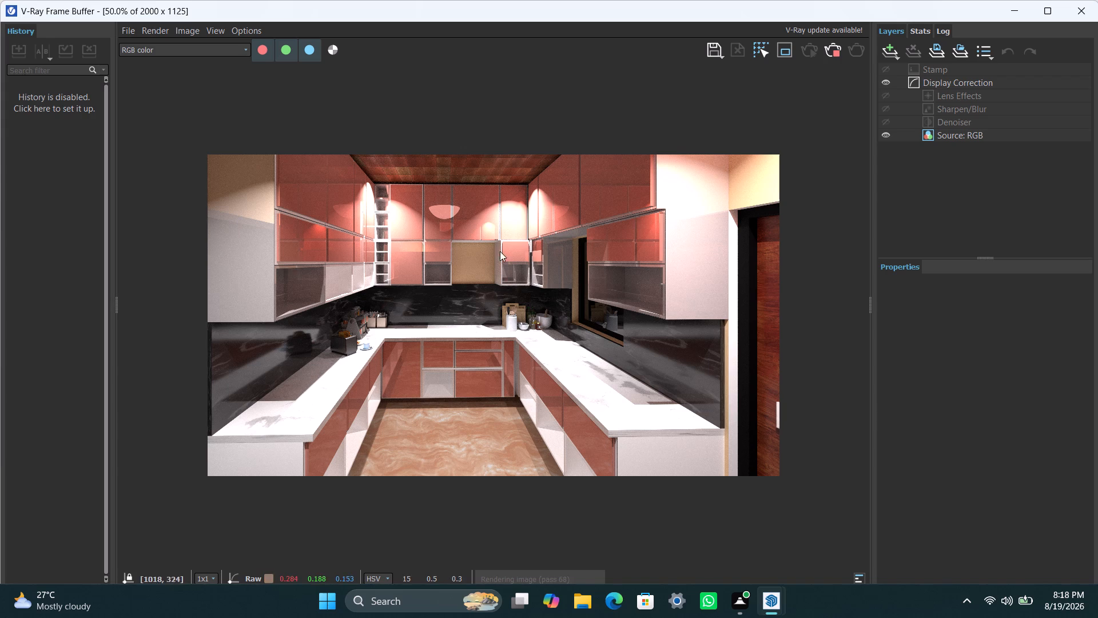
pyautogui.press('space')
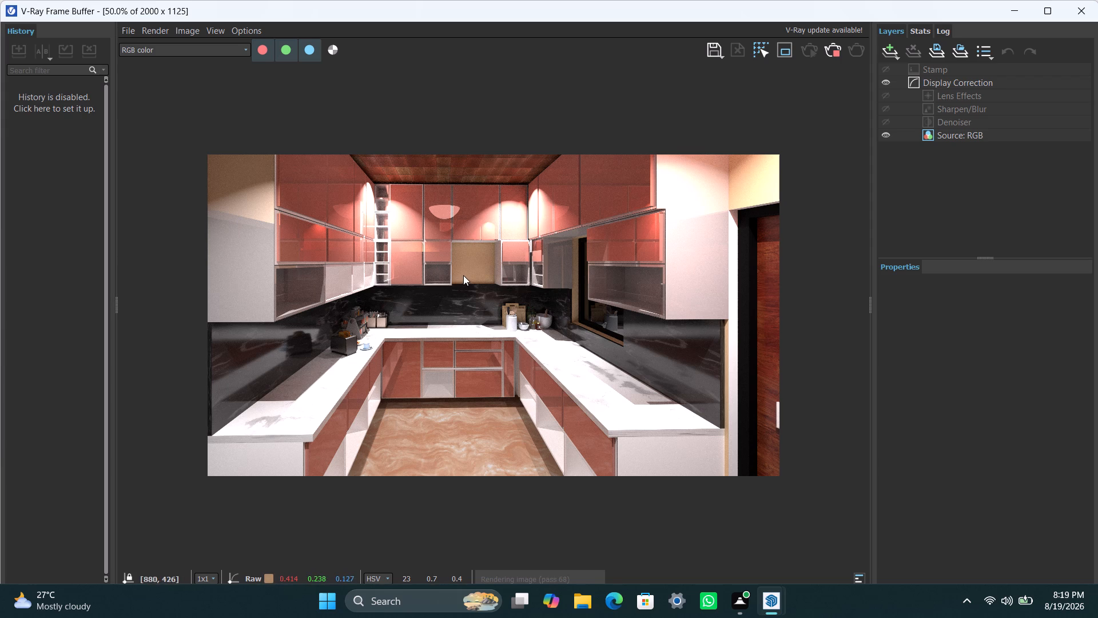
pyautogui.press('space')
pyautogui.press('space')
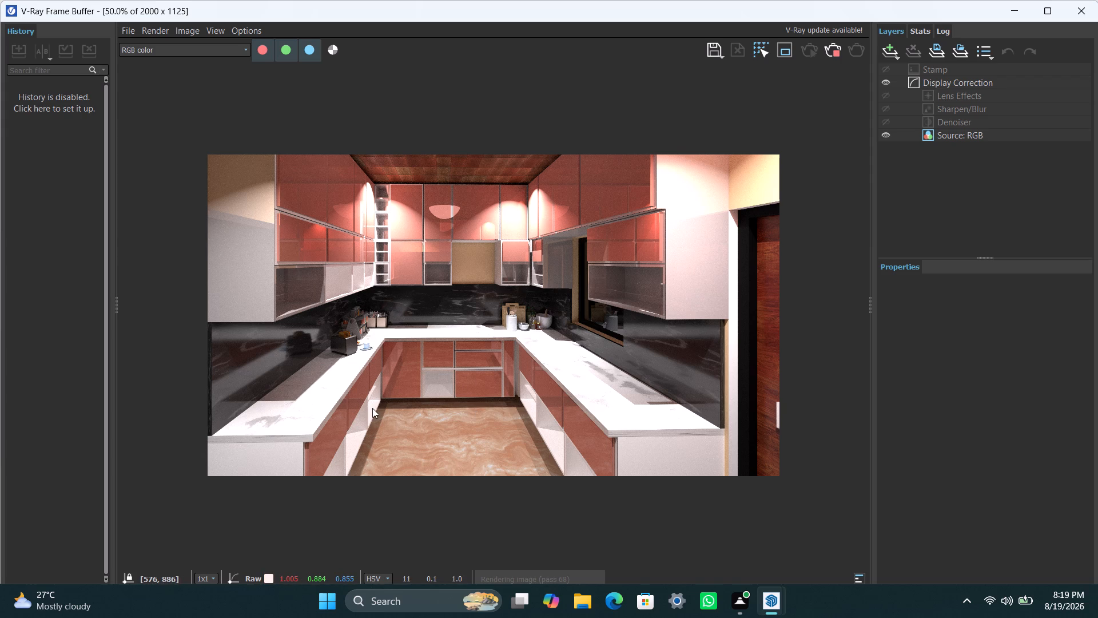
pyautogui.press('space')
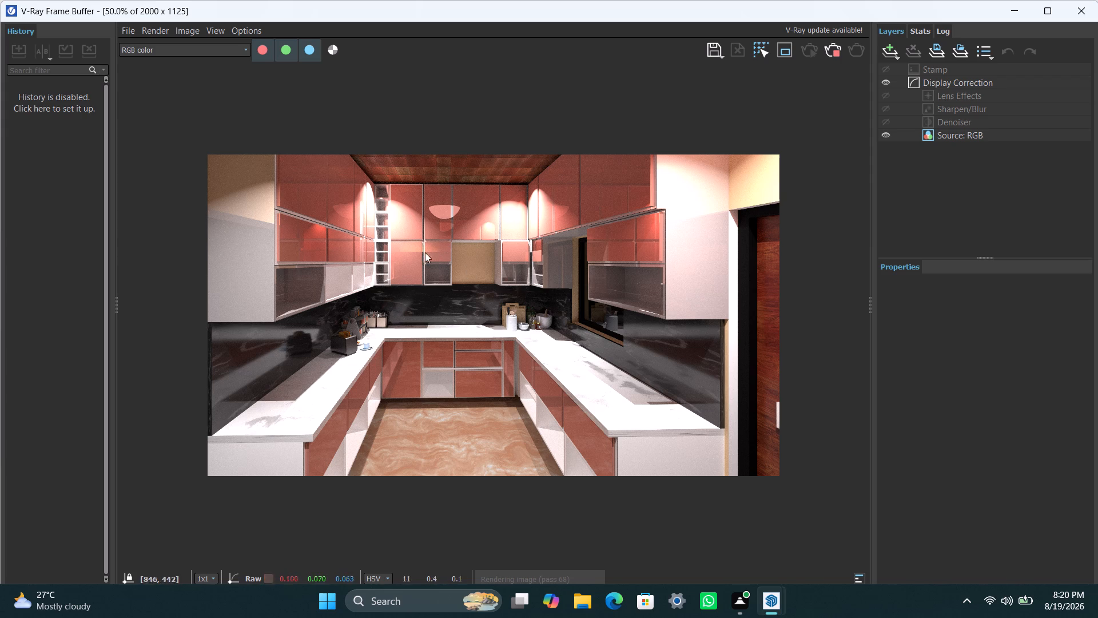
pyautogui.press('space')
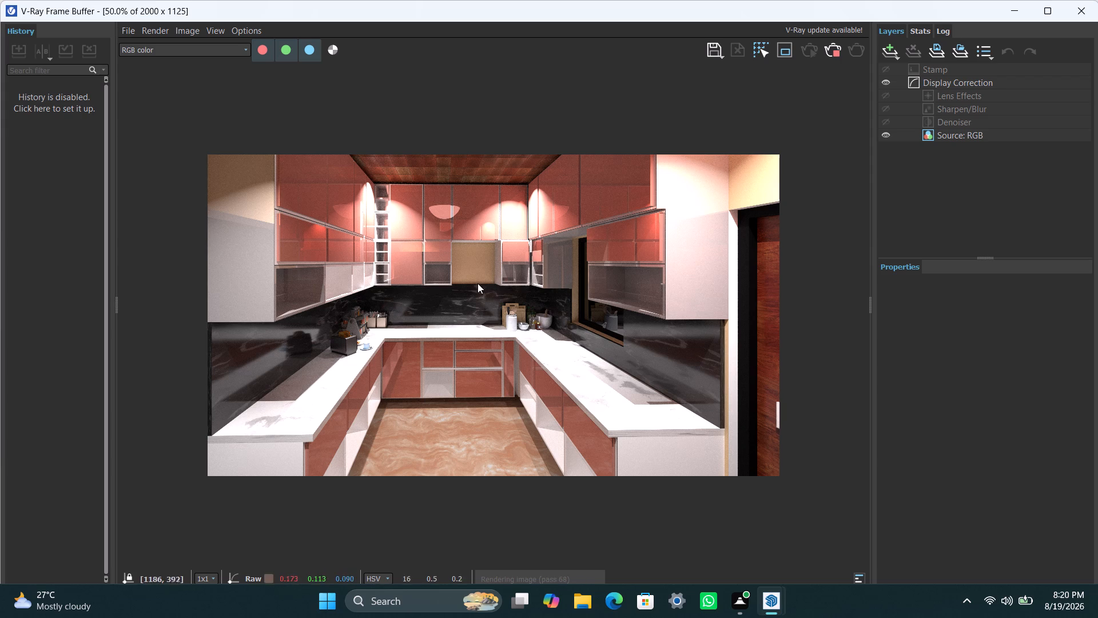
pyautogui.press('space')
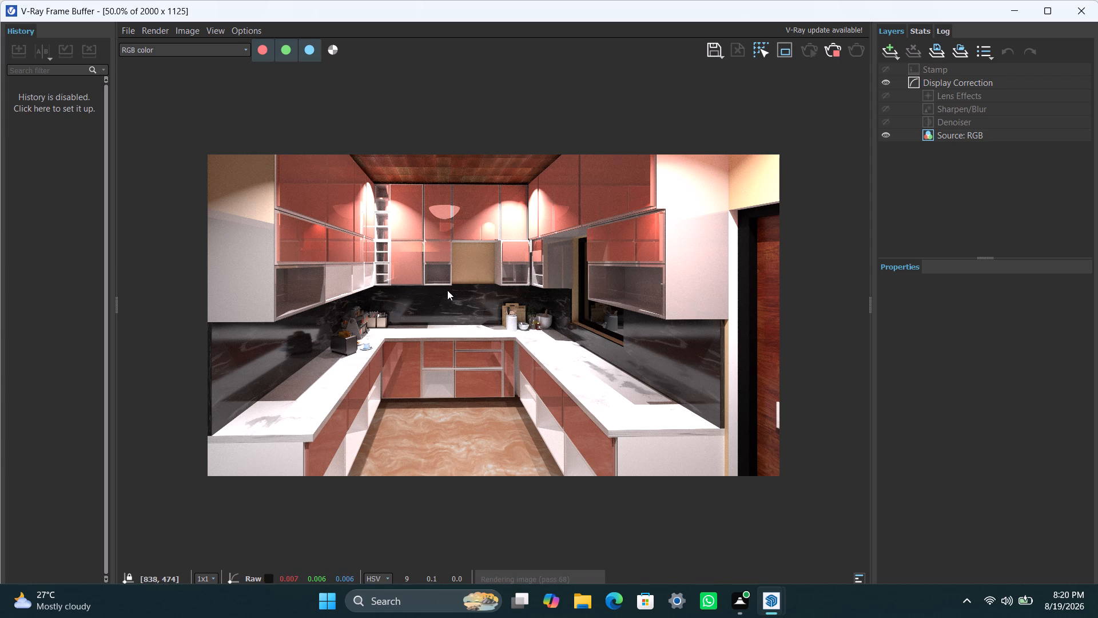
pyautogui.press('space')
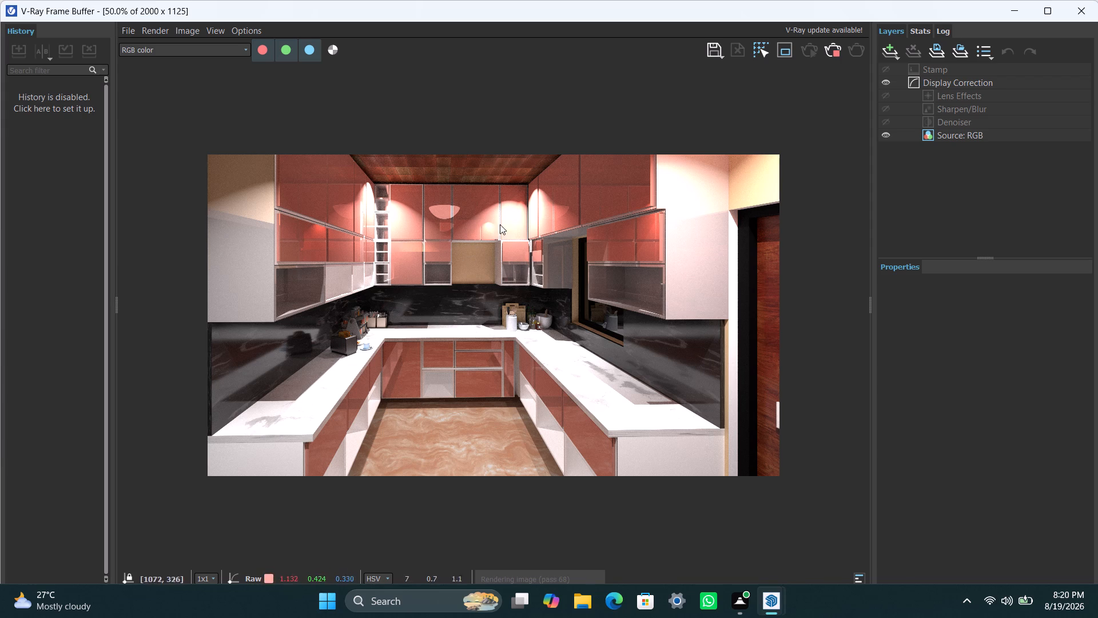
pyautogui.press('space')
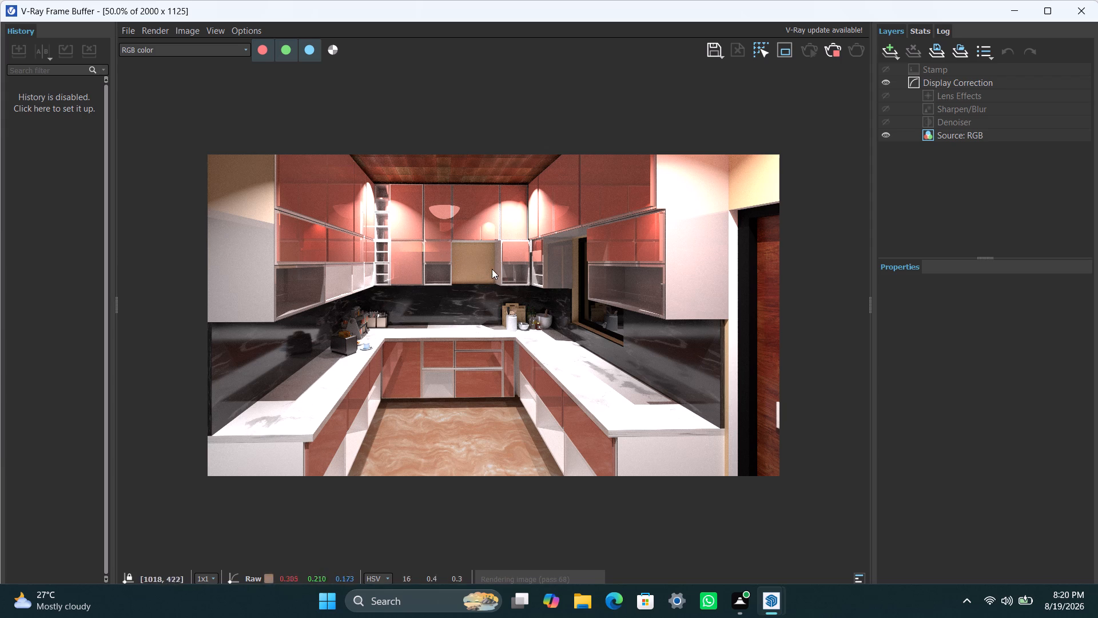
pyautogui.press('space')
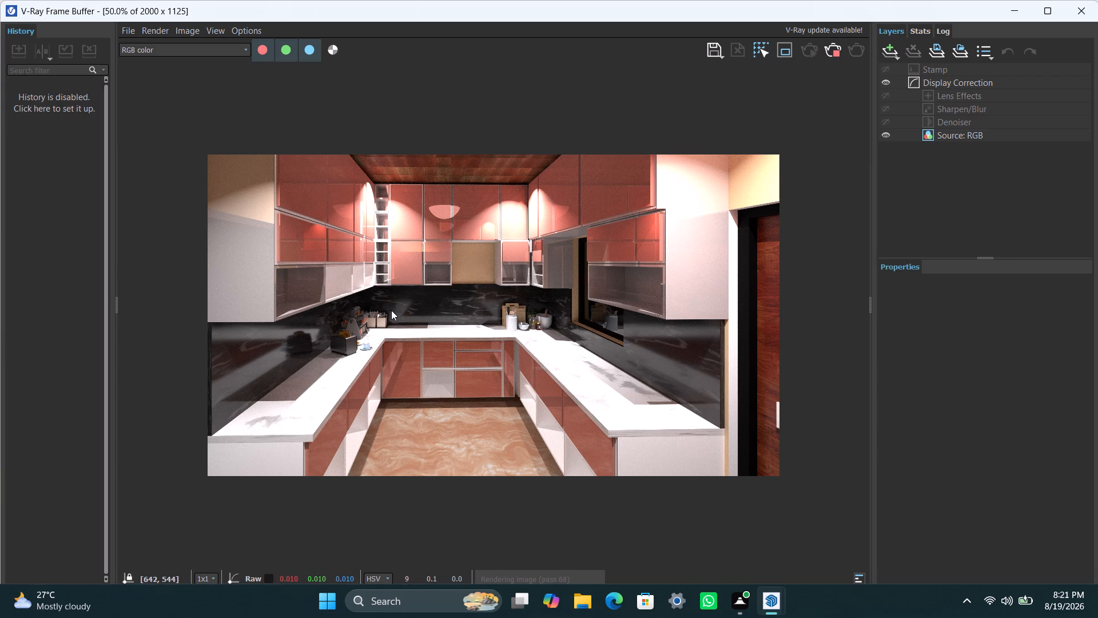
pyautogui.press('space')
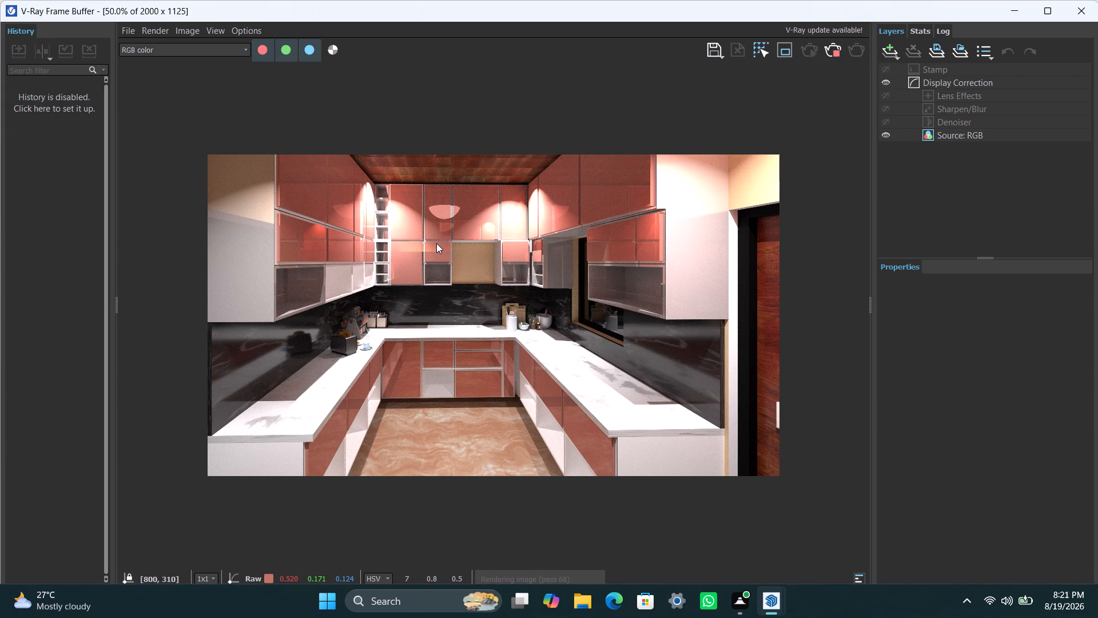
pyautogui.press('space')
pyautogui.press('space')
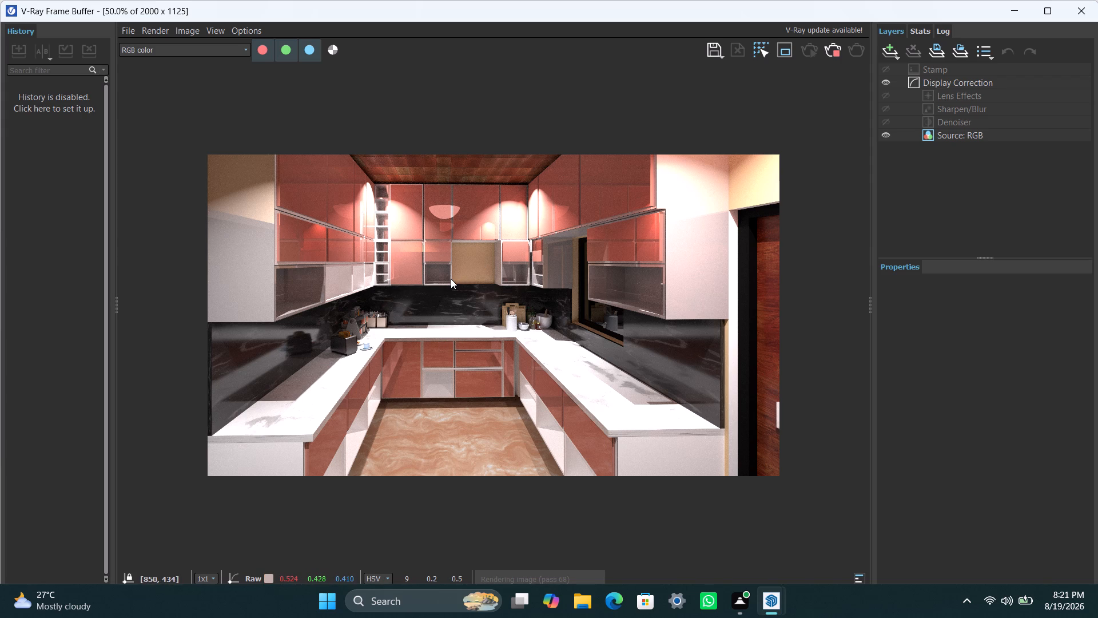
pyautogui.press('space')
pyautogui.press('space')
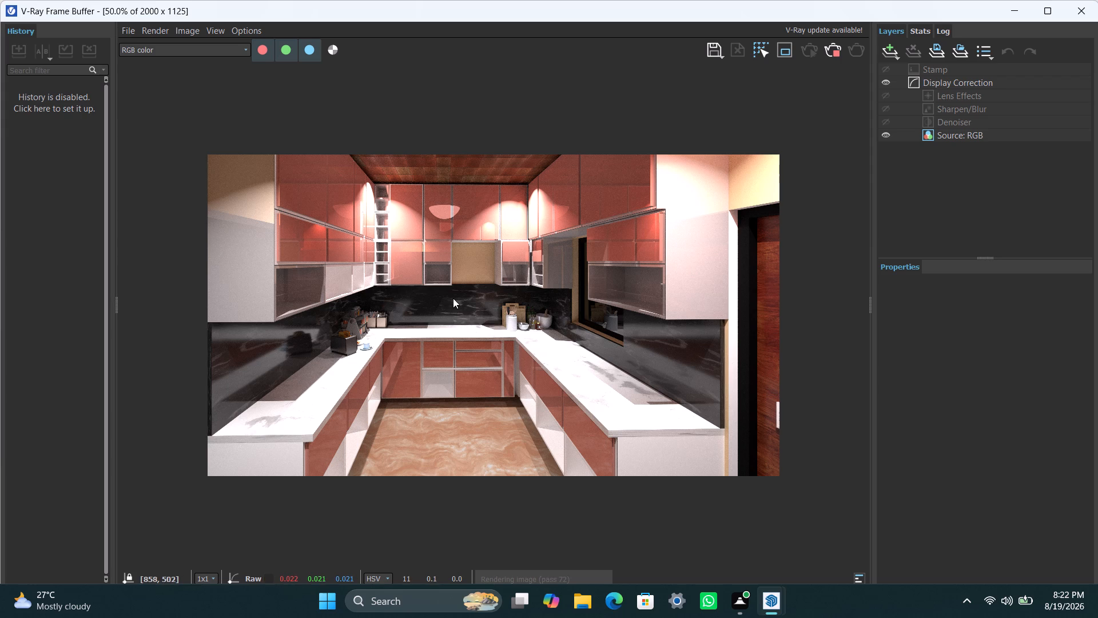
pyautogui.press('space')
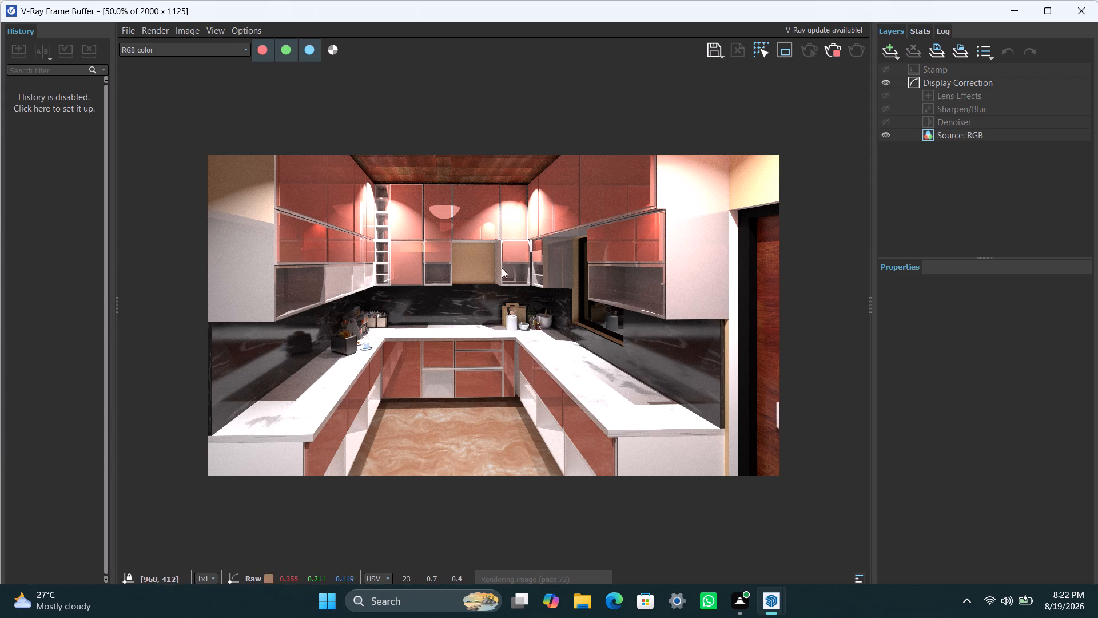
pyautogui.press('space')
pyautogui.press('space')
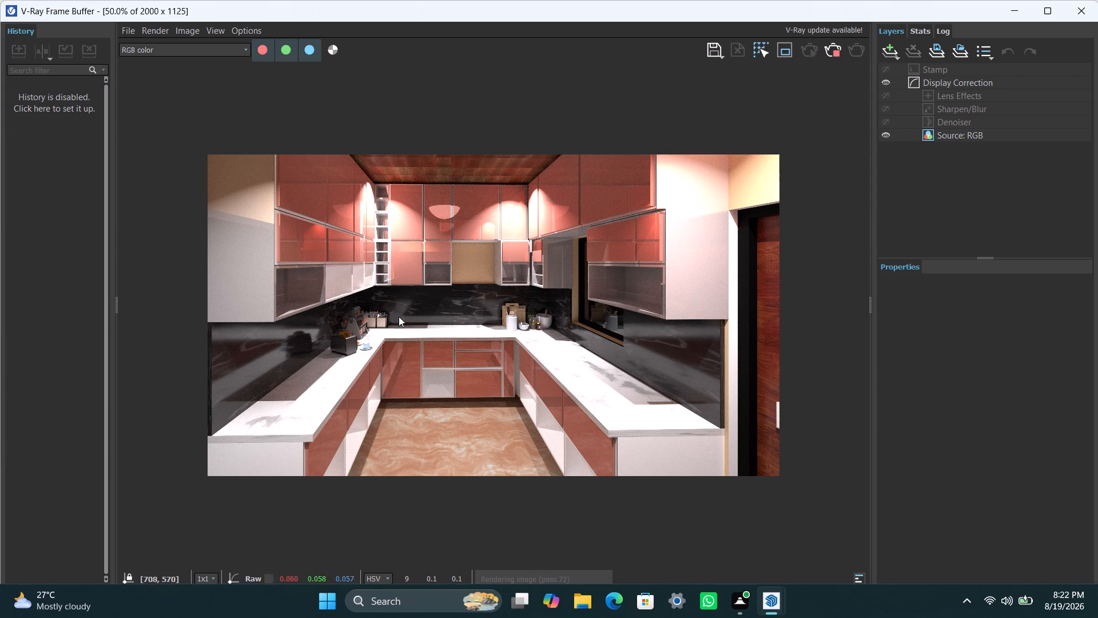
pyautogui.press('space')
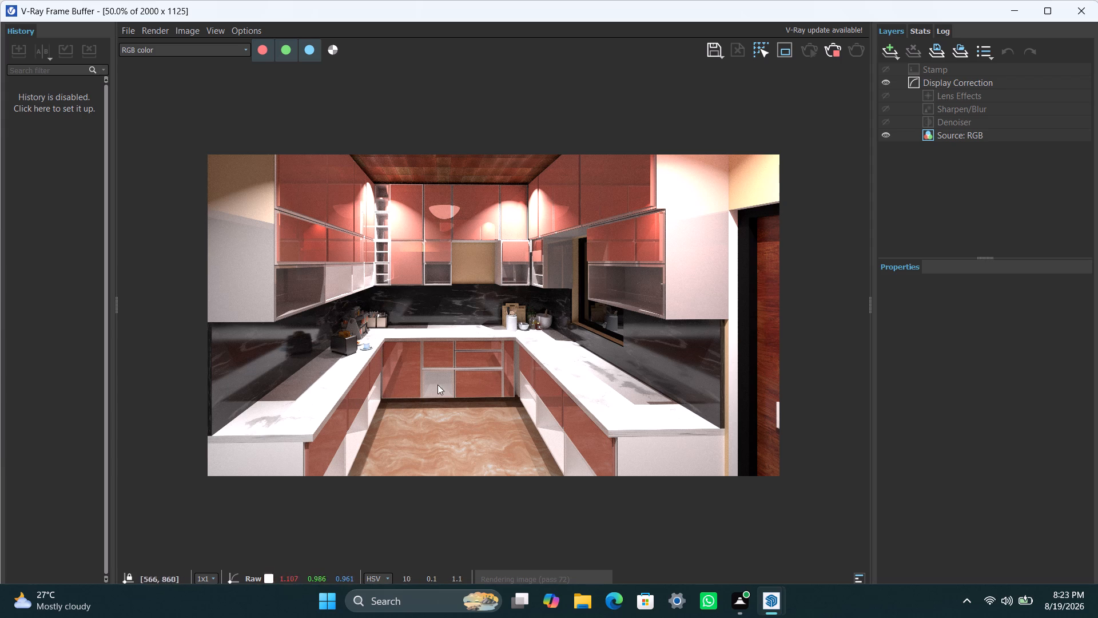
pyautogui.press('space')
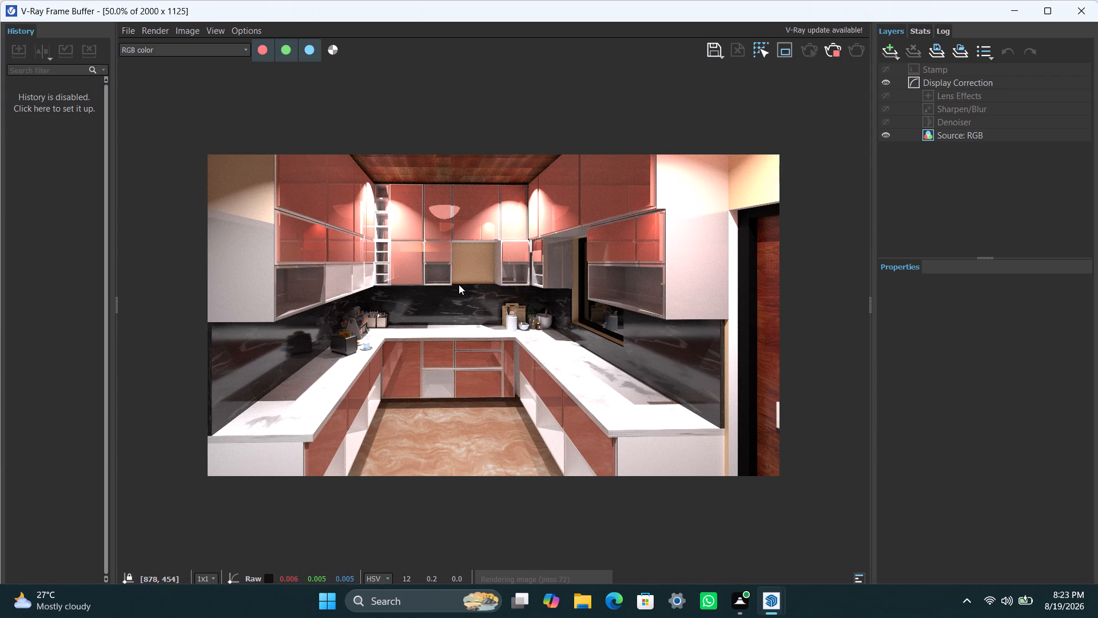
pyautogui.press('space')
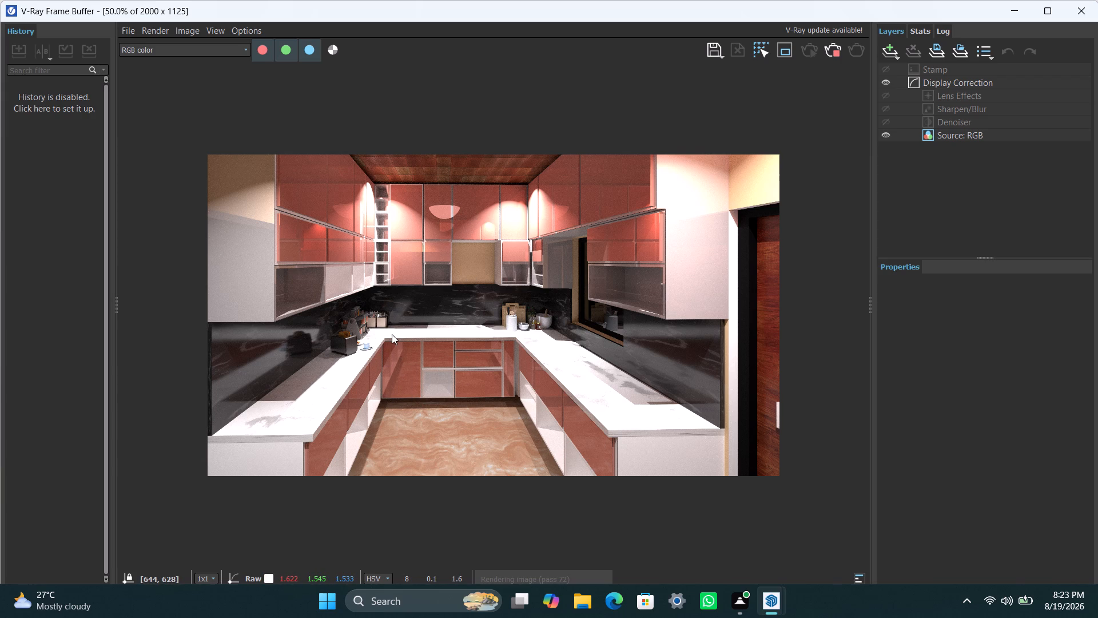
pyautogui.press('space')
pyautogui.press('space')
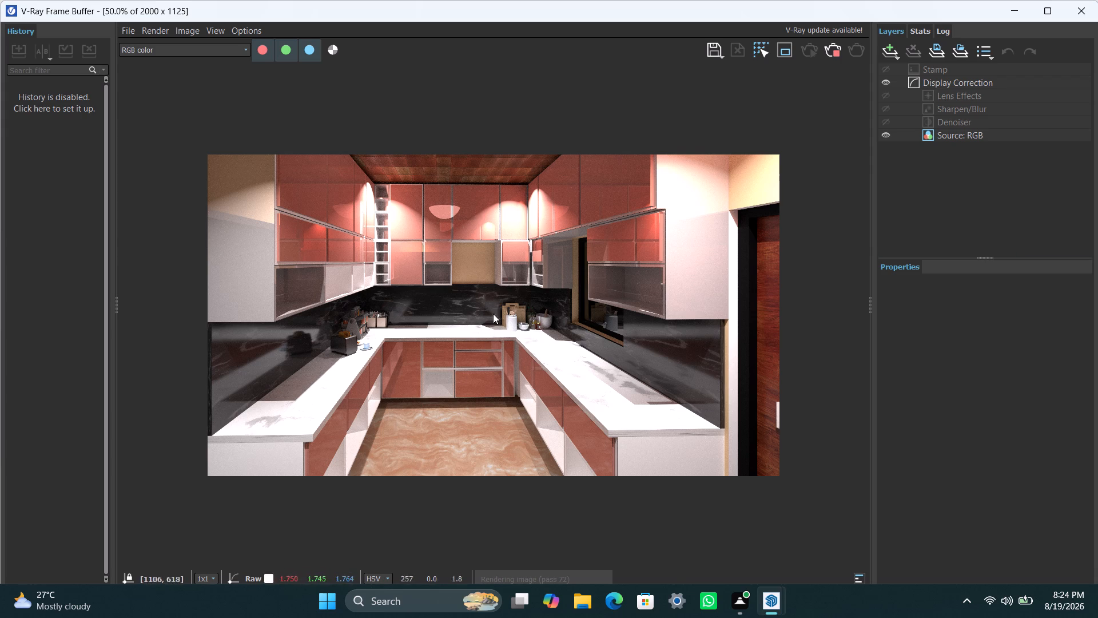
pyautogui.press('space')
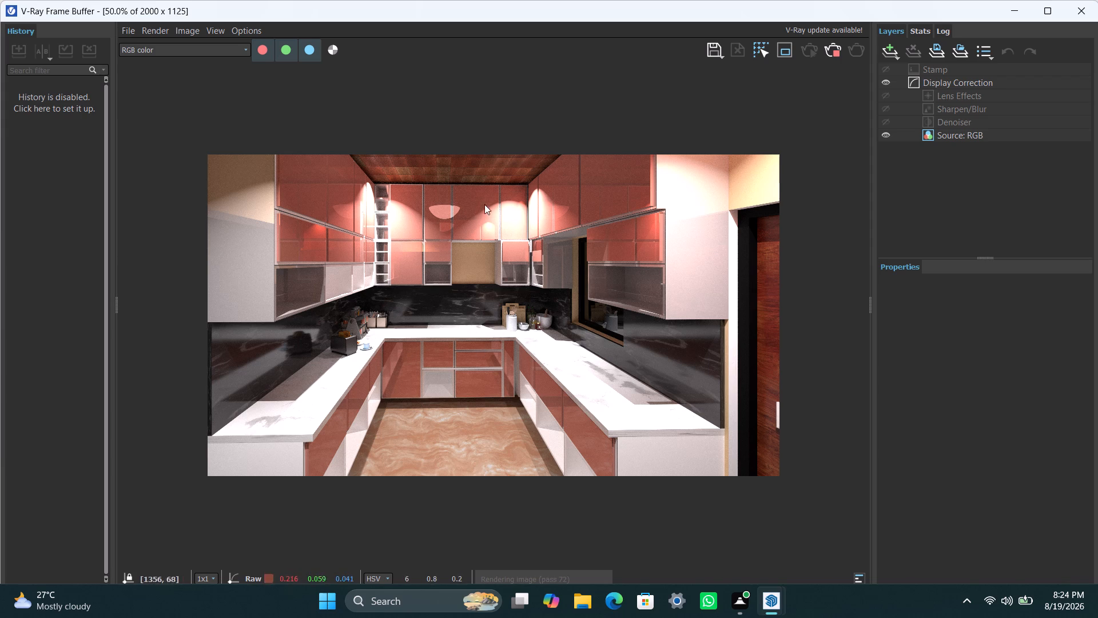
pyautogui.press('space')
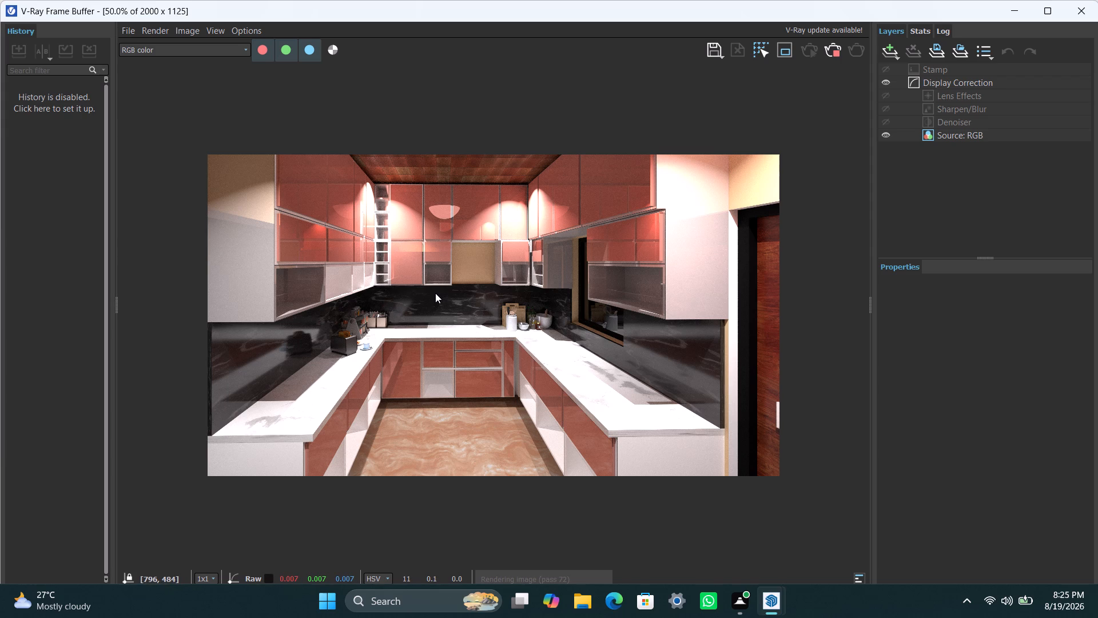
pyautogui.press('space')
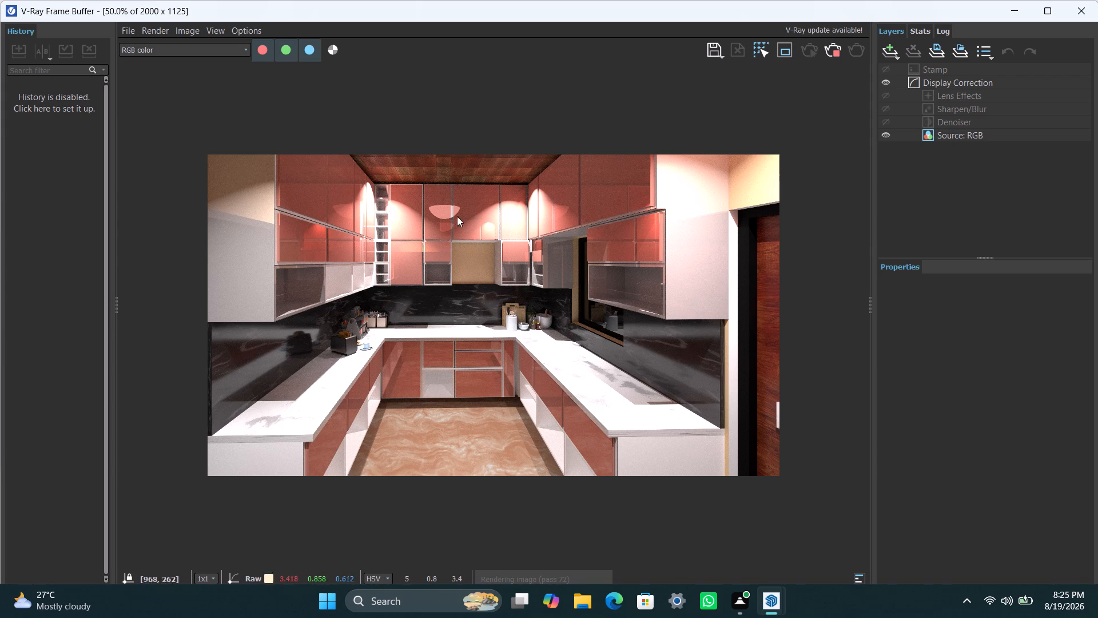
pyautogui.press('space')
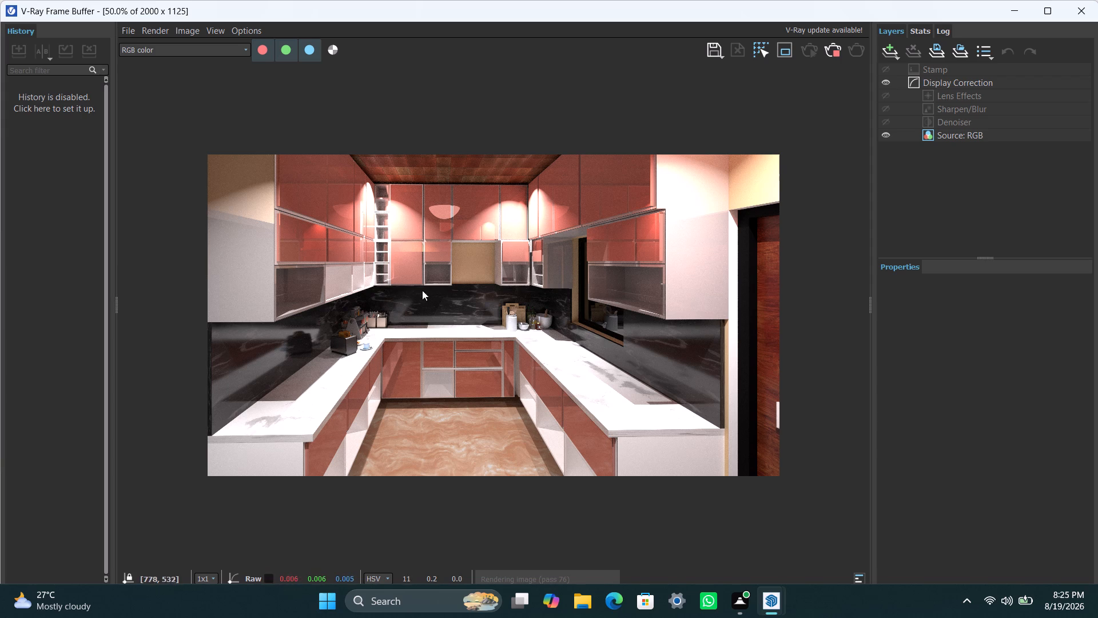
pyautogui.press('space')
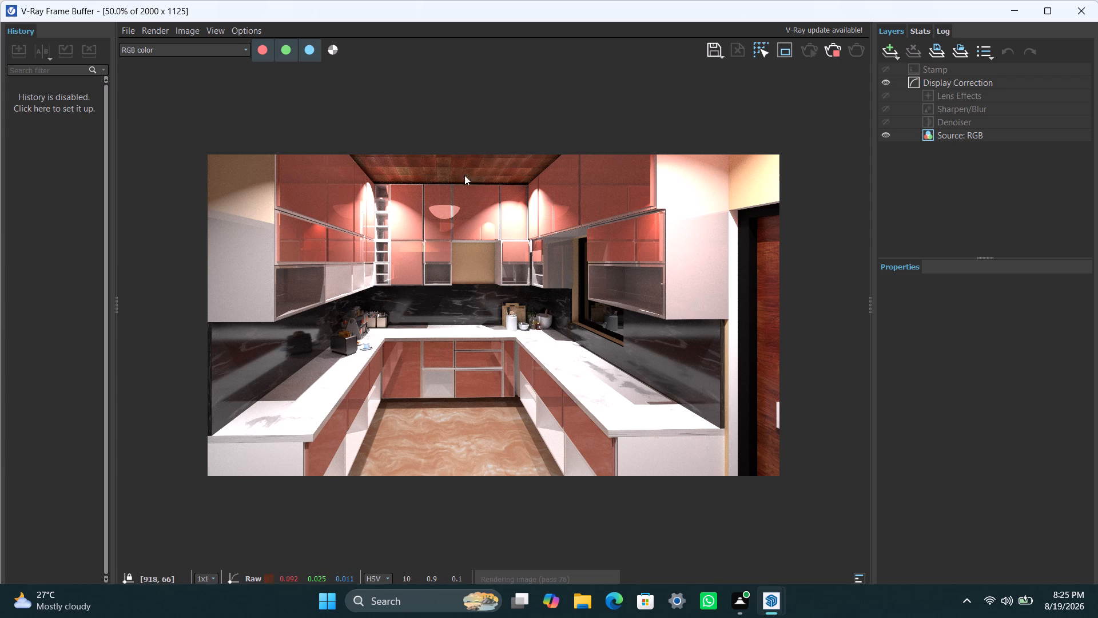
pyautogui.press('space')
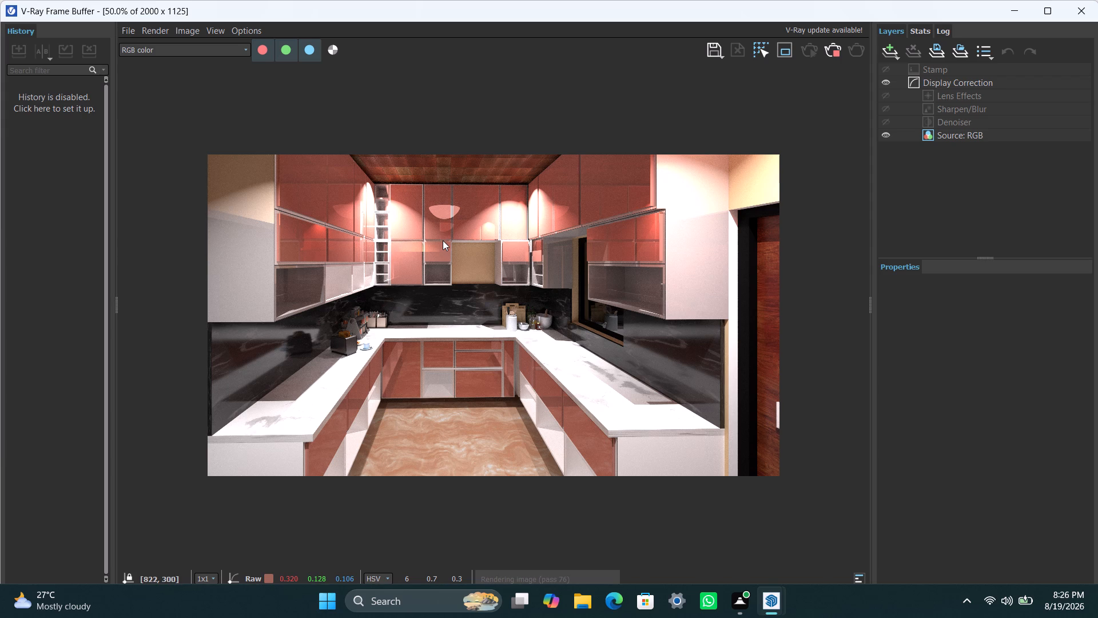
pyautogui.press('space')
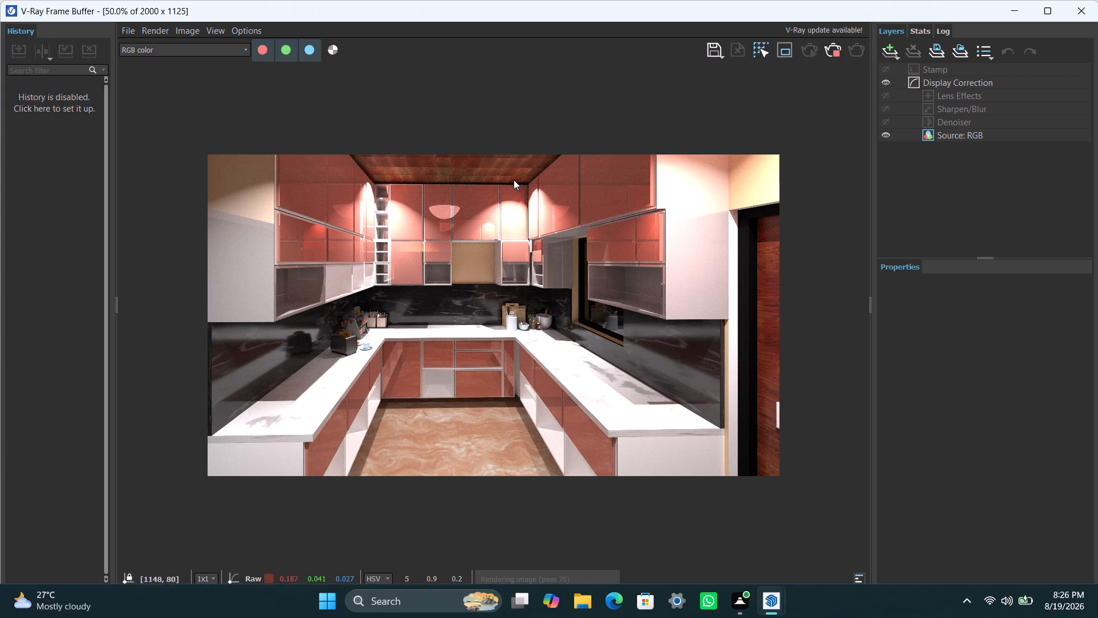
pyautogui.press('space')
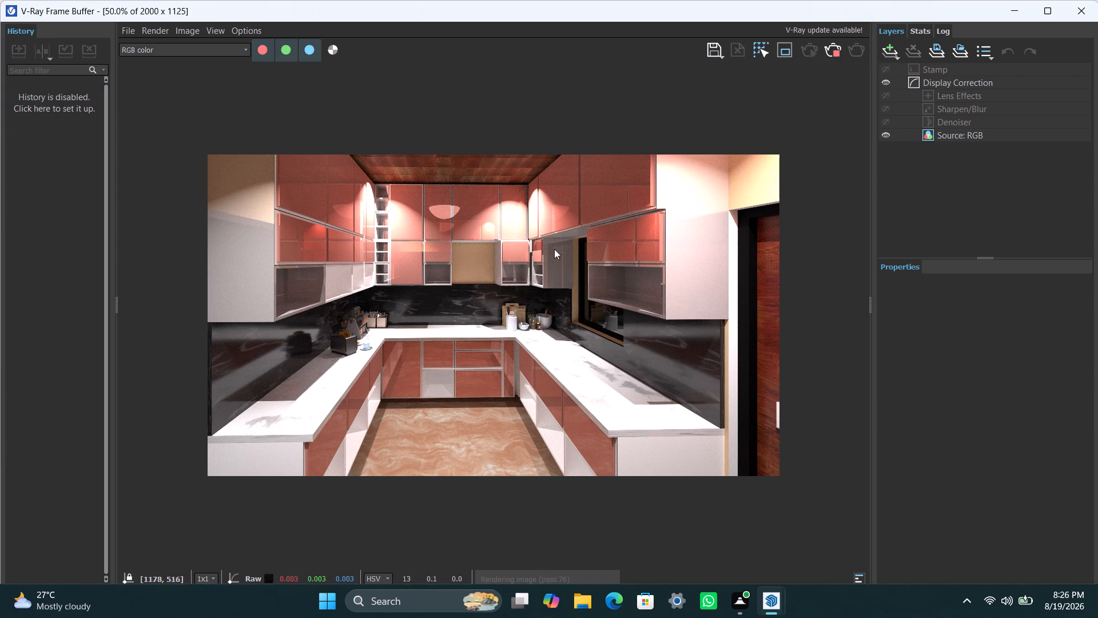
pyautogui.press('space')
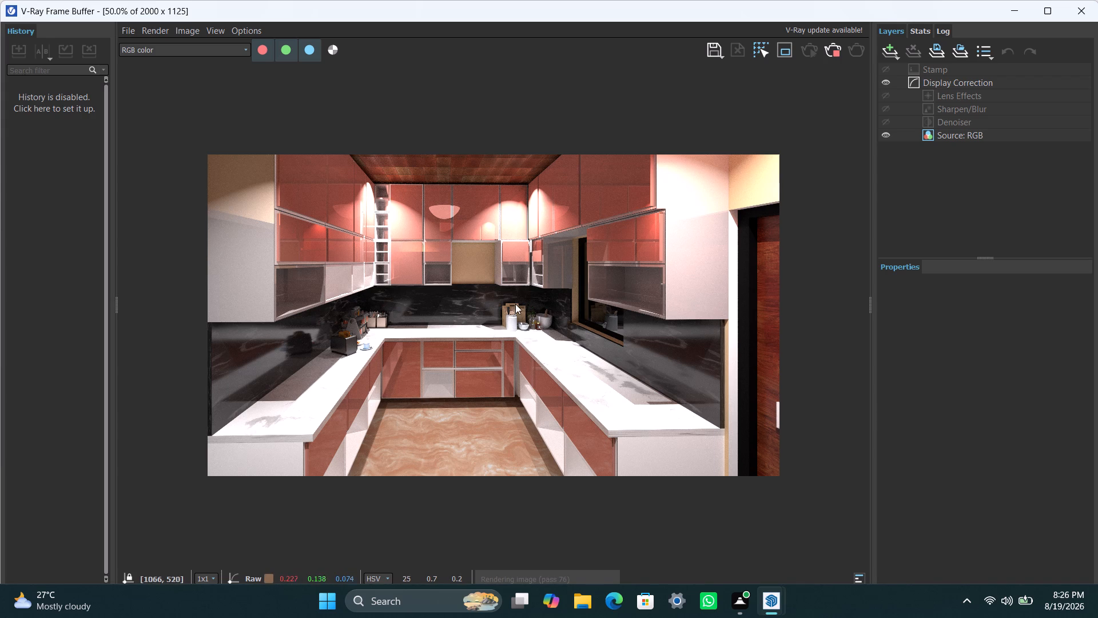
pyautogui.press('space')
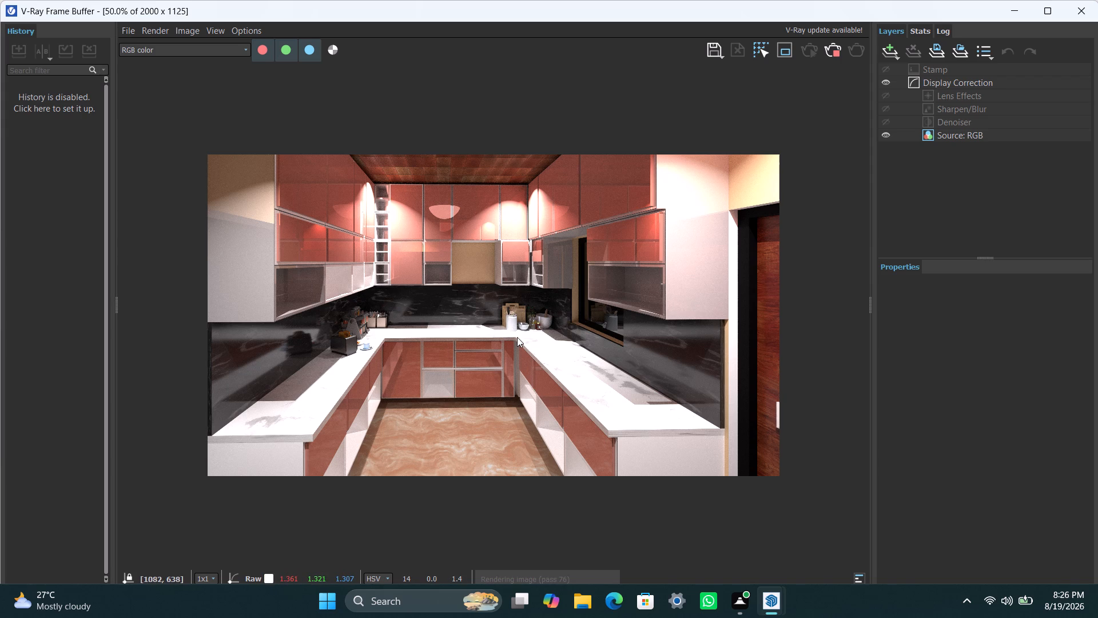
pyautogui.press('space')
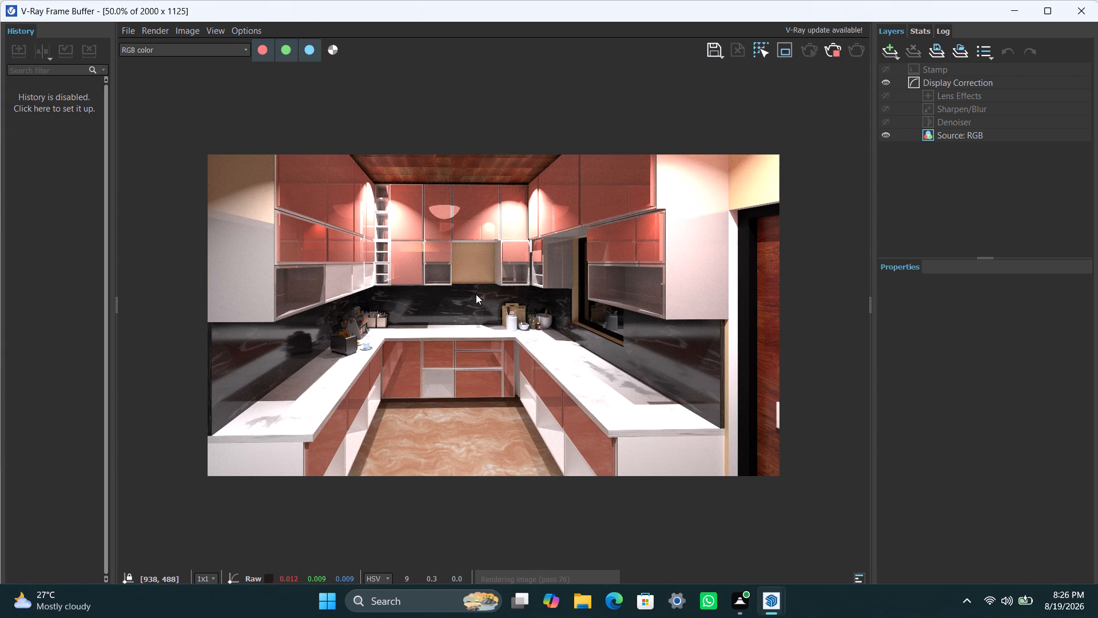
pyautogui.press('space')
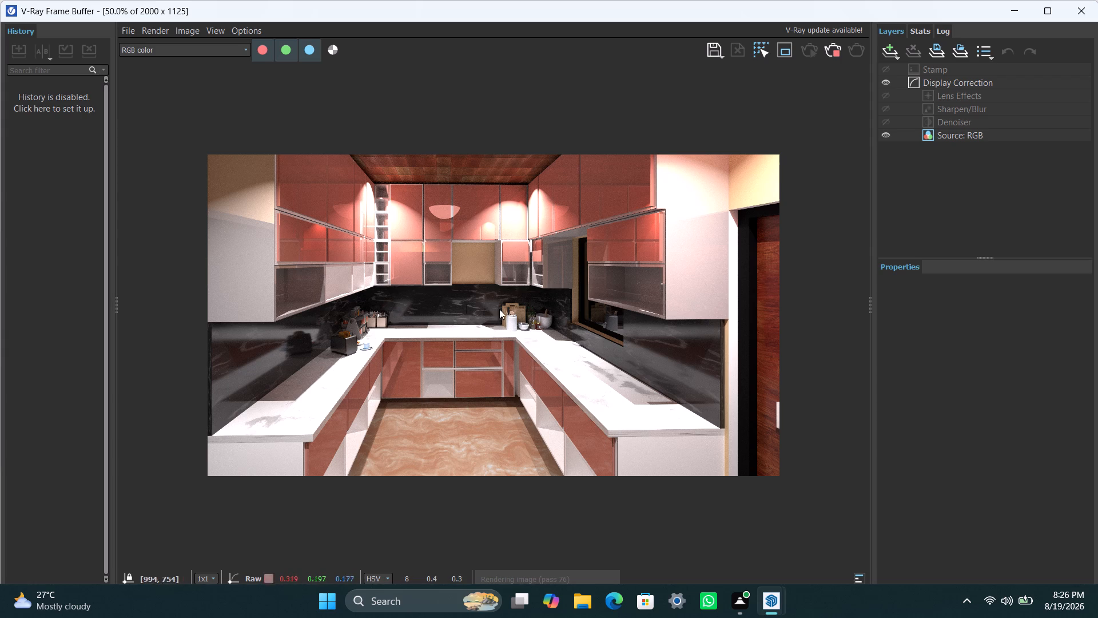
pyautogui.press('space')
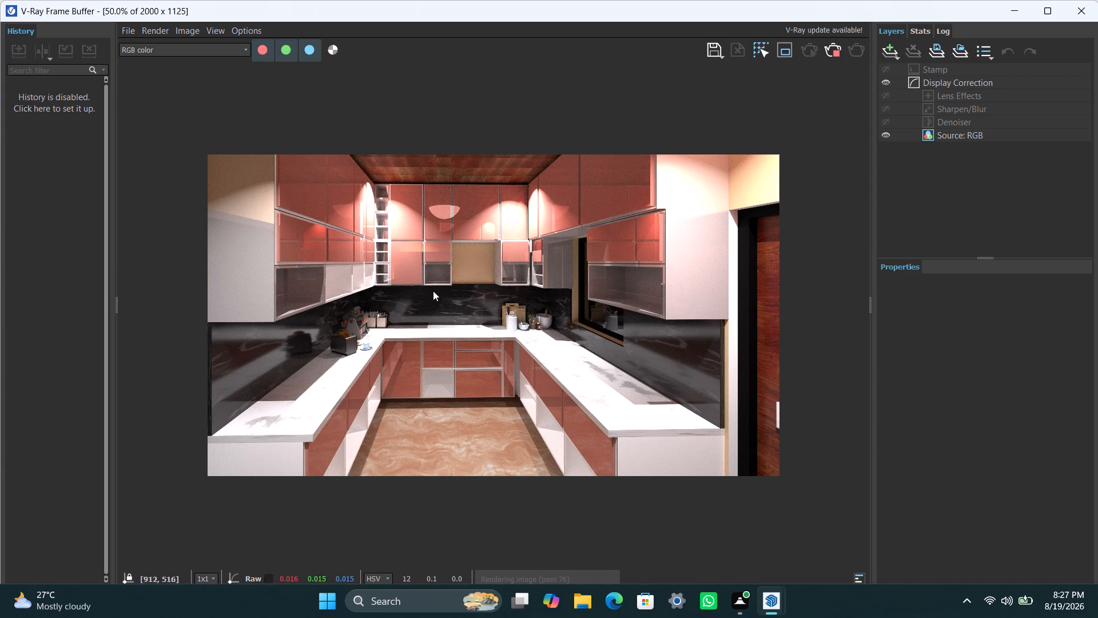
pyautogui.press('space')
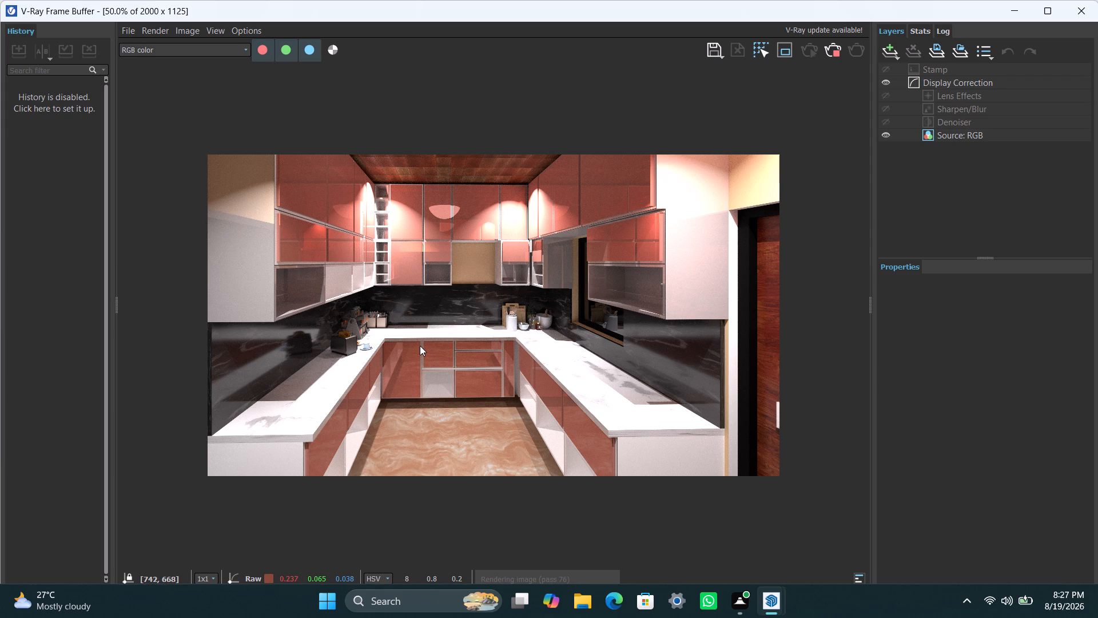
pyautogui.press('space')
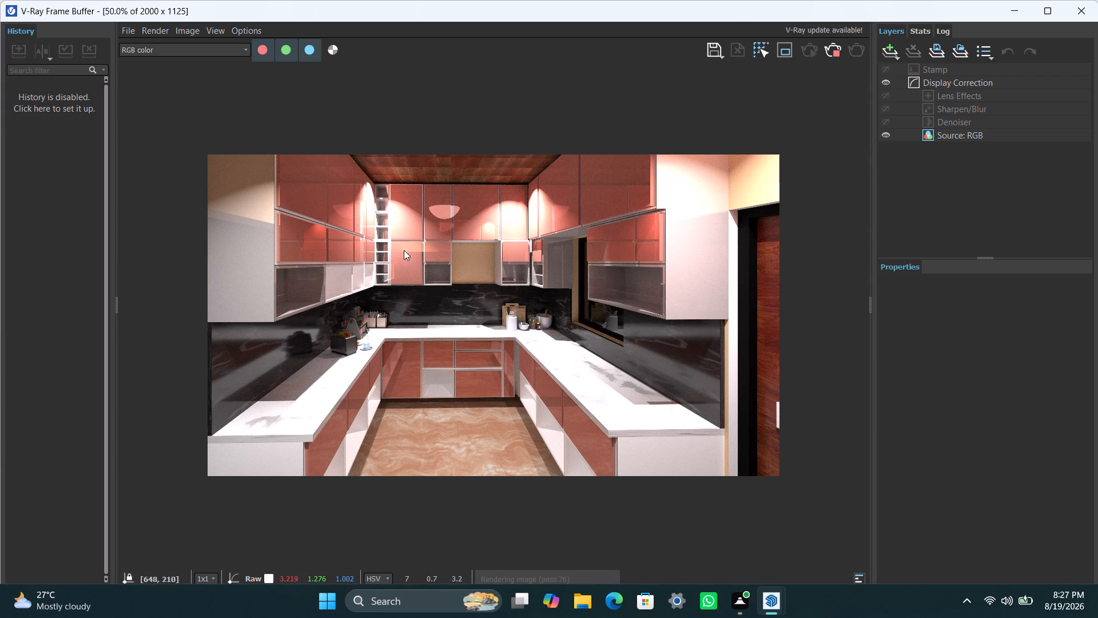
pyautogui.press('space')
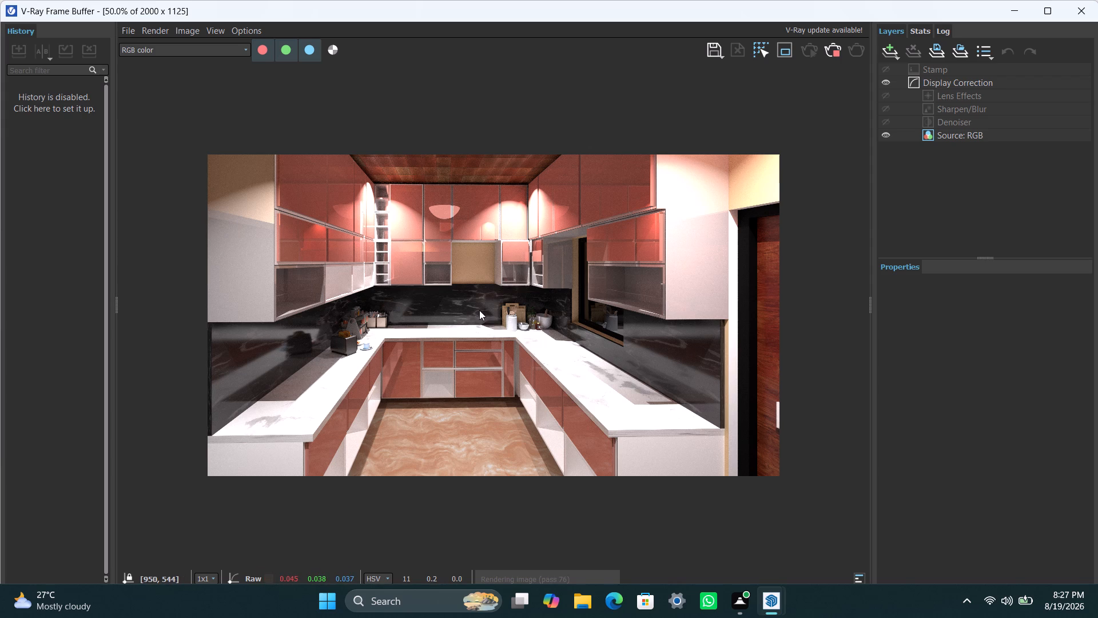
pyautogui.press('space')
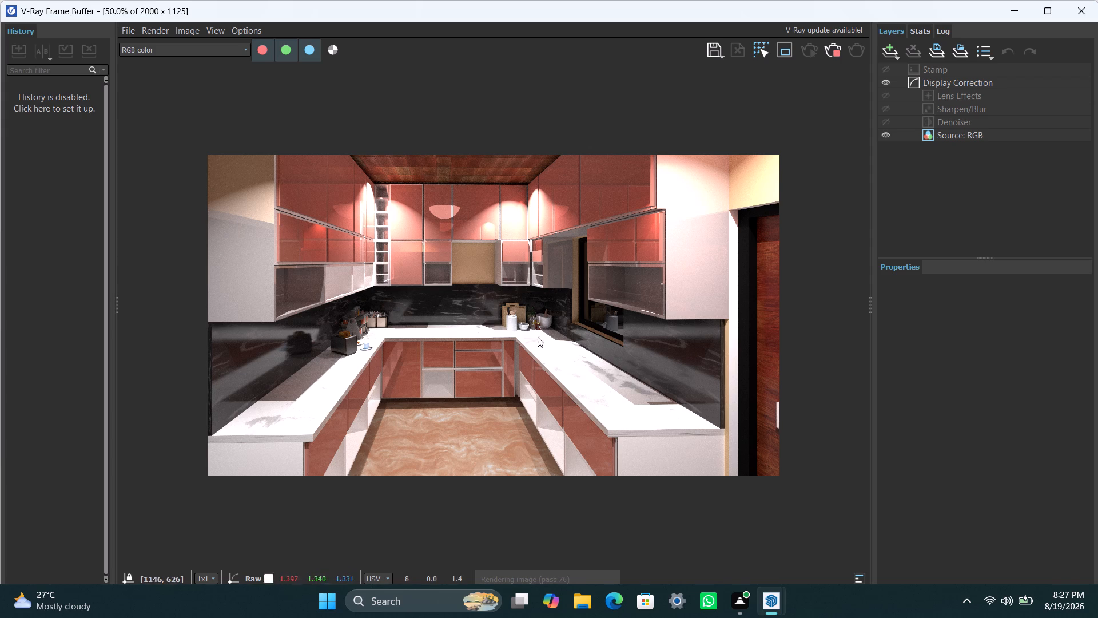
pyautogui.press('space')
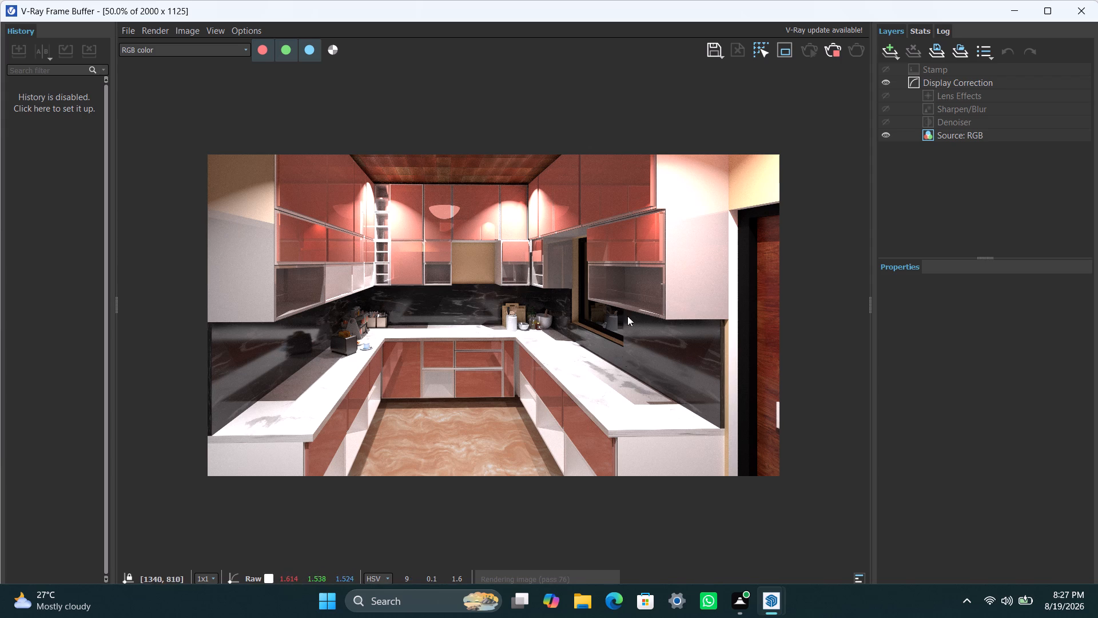
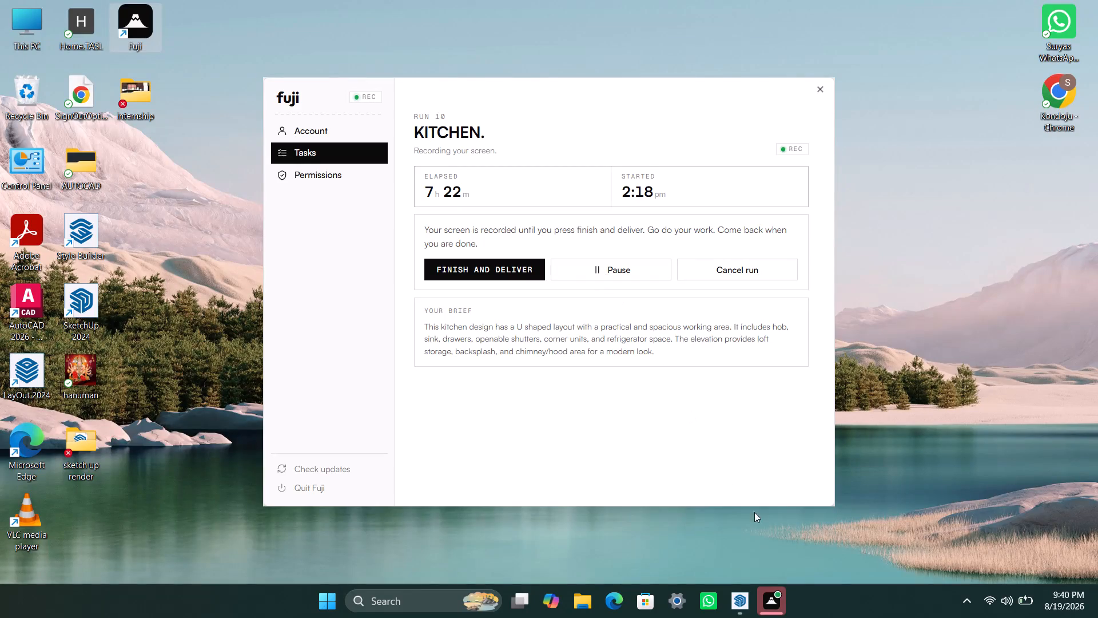
# Switch to the V-Ray Frame Buffer window in SketchUp to check the progress of the kitchen render.
pyautogui.click(736, 606)
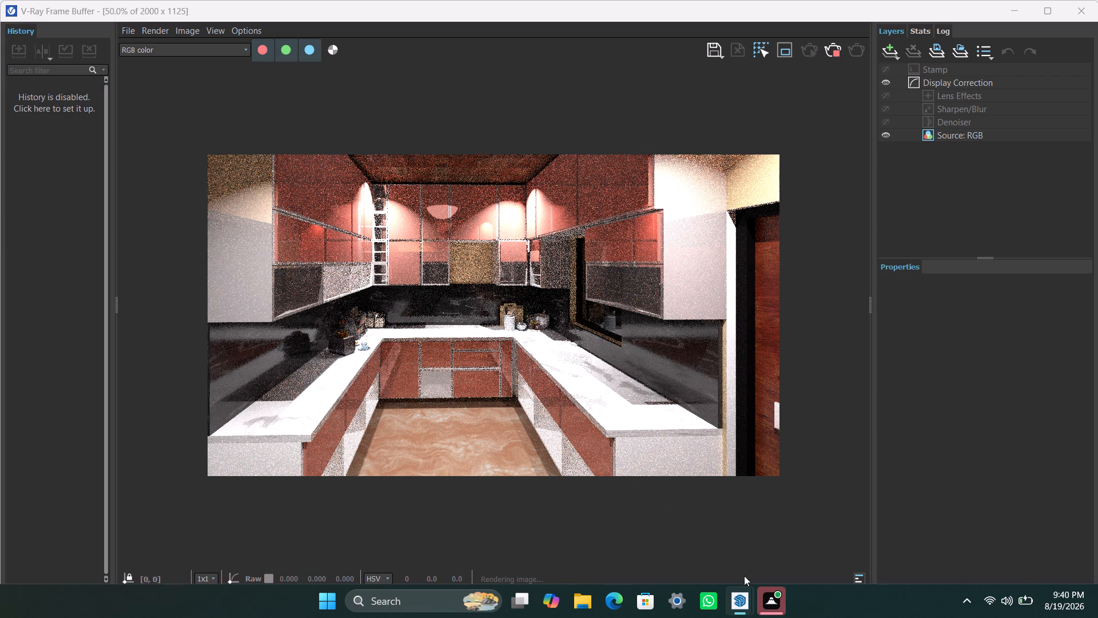
pyautogui.click(767, 549)
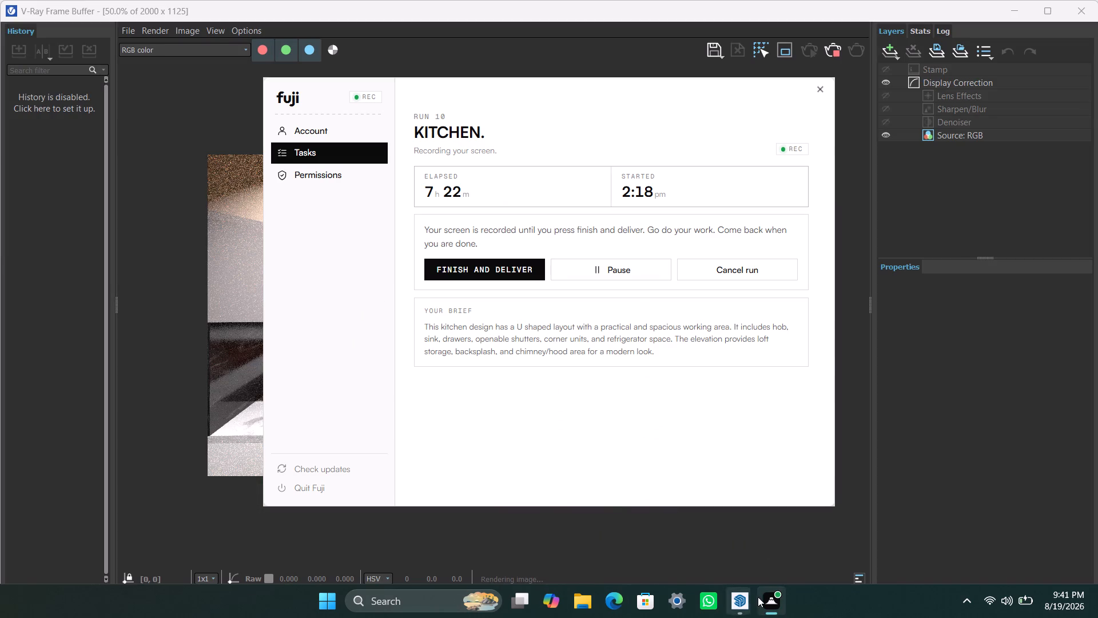
pyautogui.click(731, 599)
pyautogui.click(694, 534)
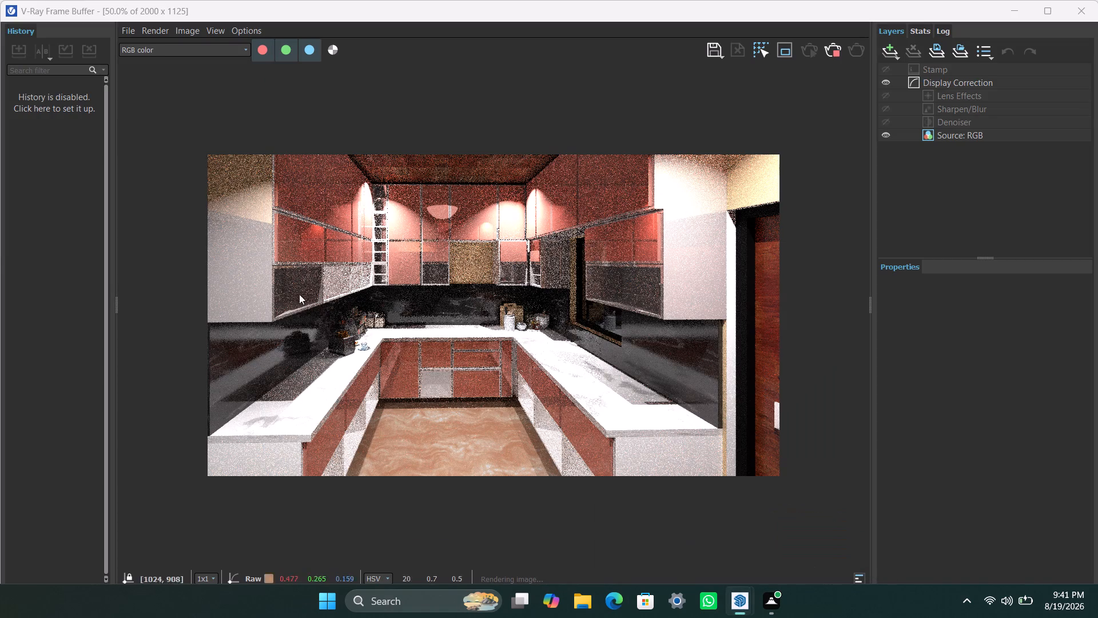
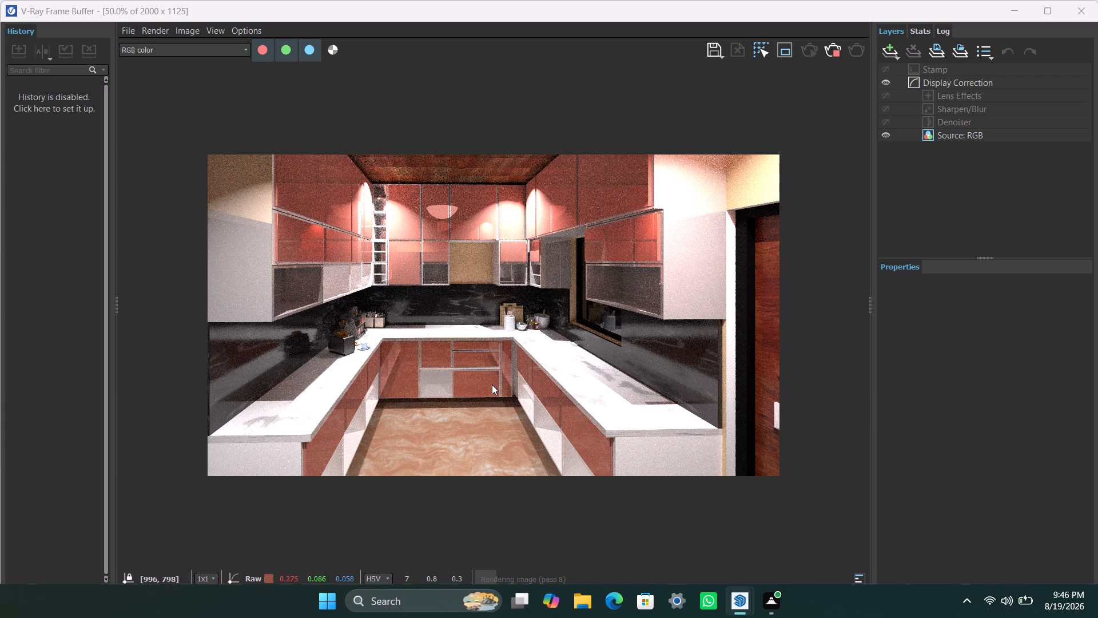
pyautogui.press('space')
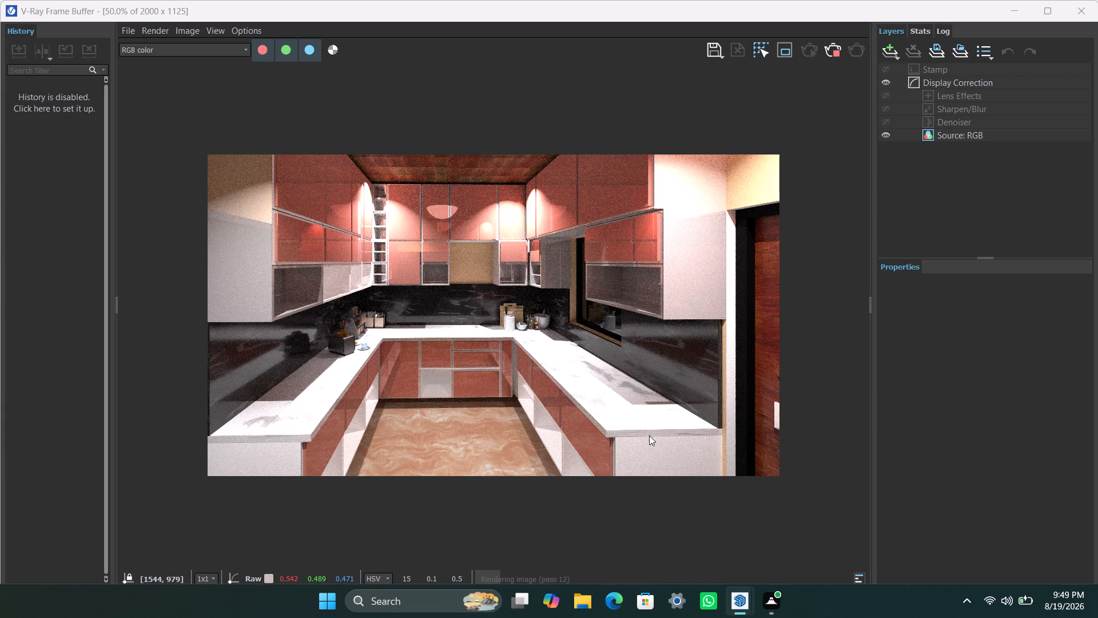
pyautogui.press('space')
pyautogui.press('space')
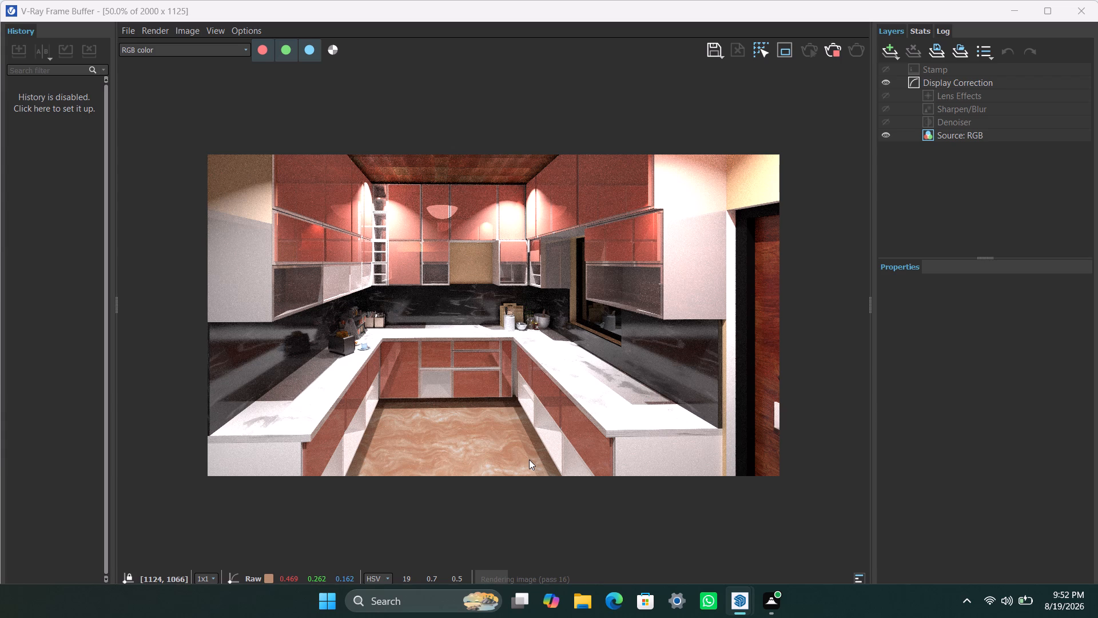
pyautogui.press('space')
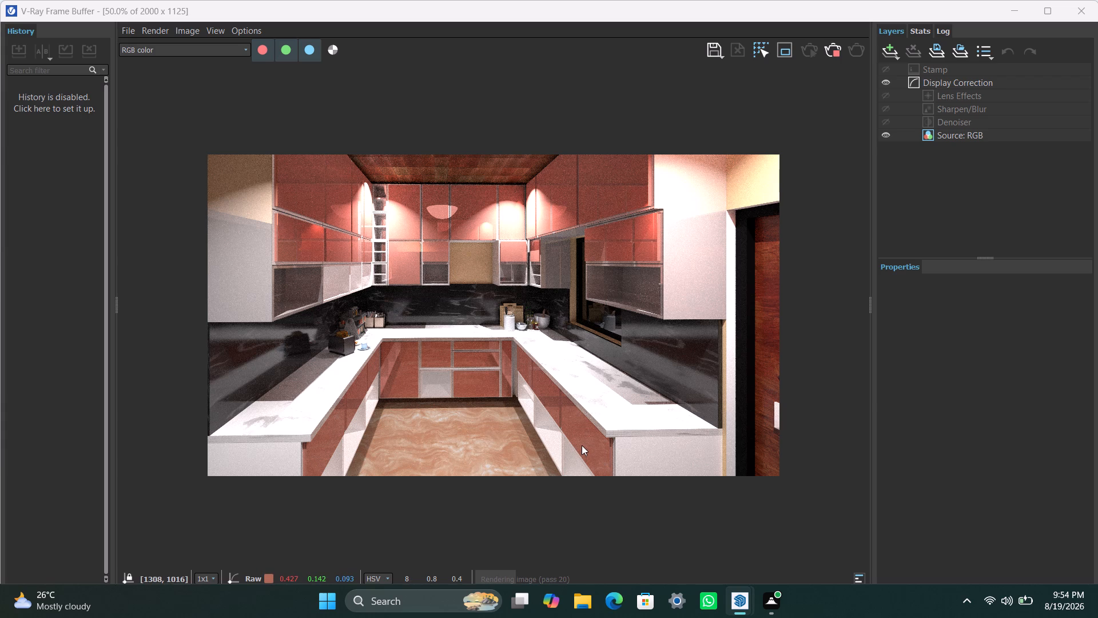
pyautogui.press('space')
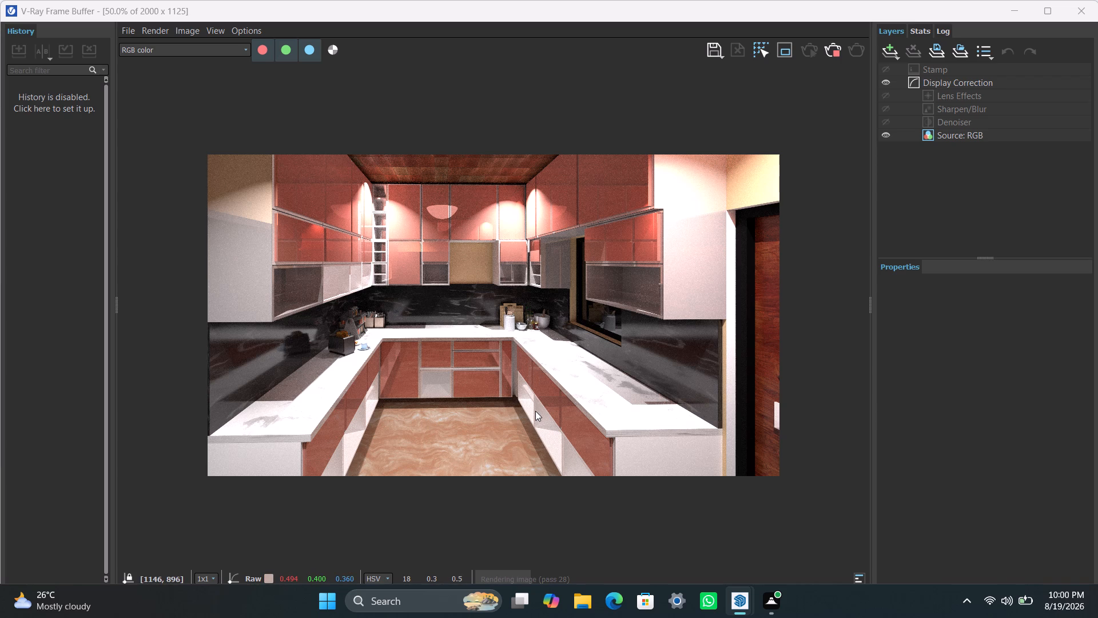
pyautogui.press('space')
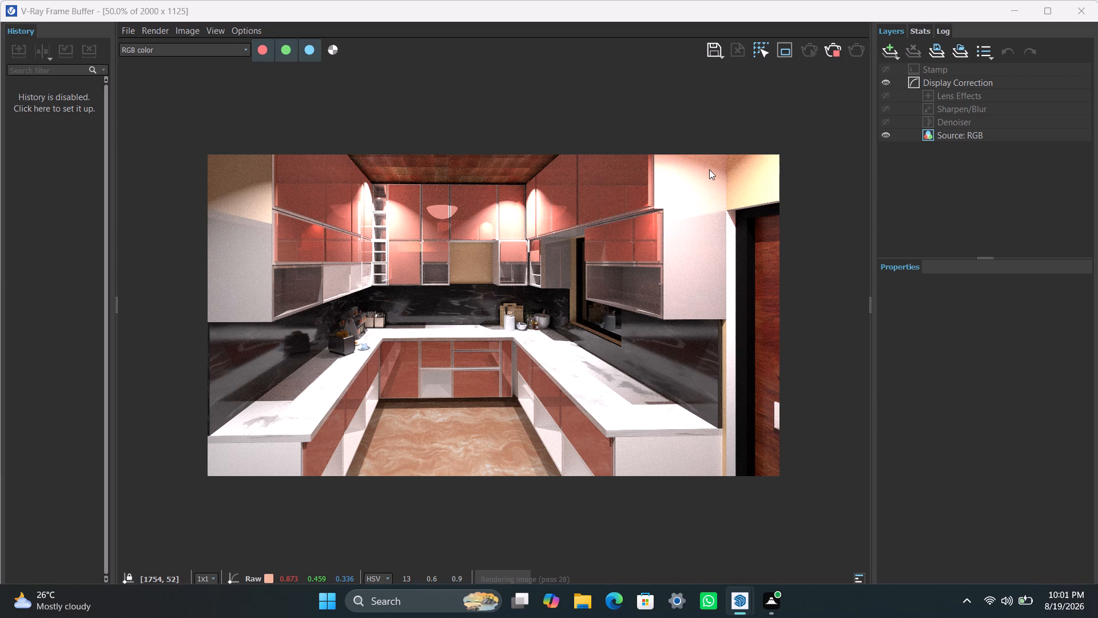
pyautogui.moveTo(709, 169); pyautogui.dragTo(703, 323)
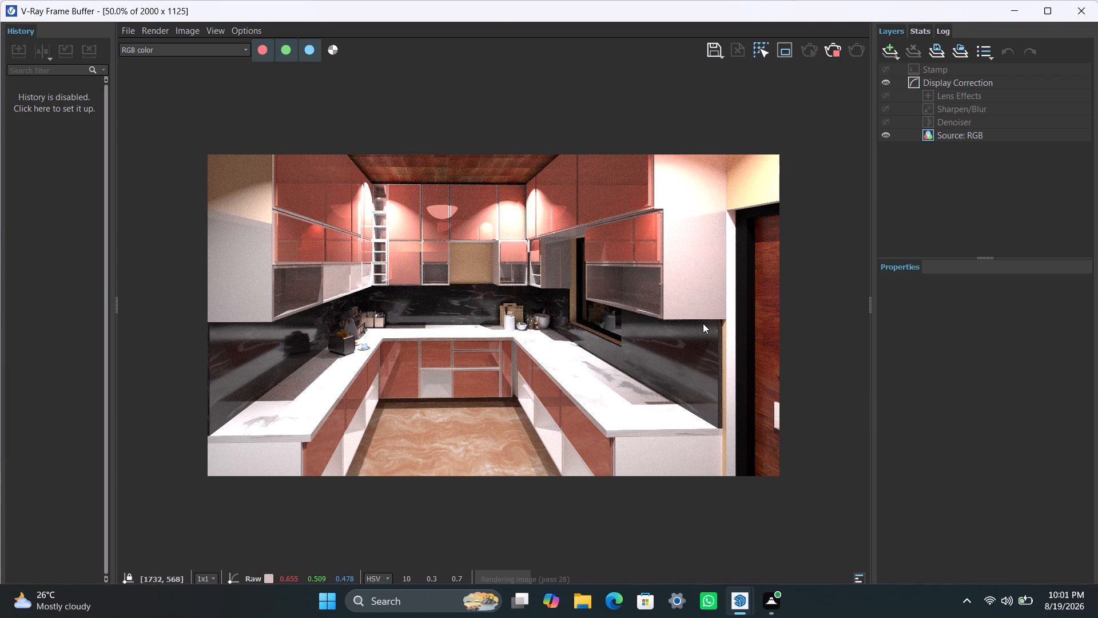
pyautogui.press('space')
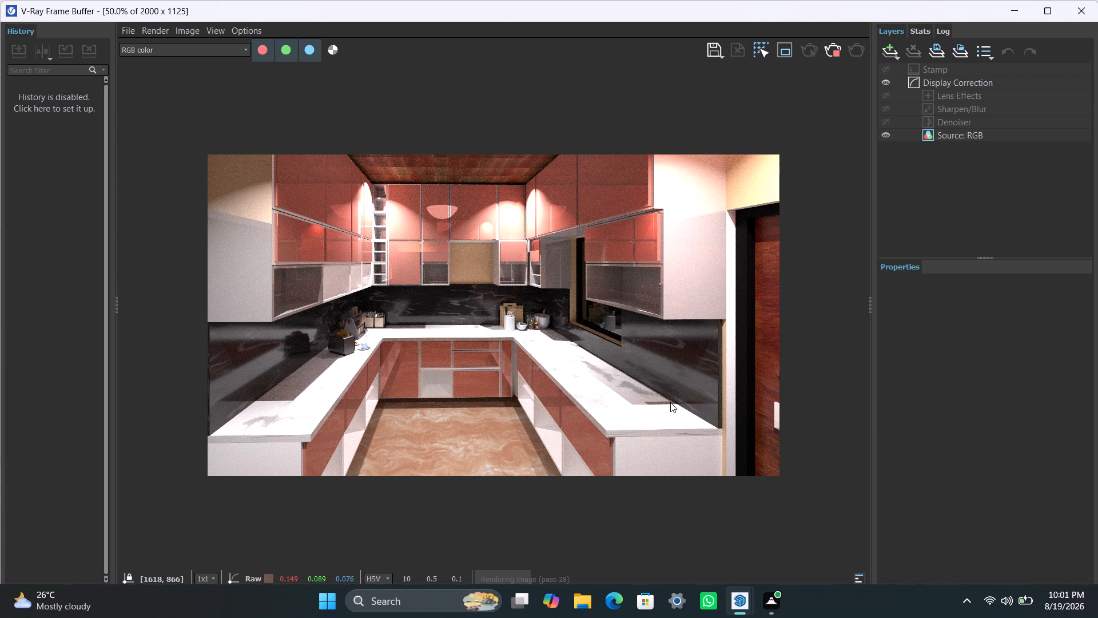
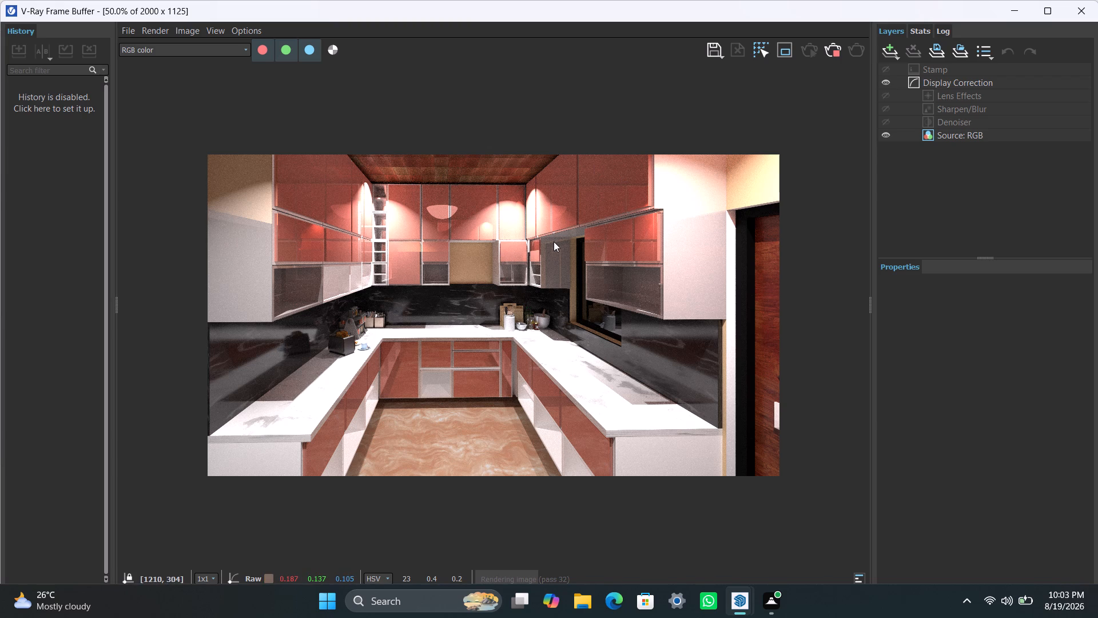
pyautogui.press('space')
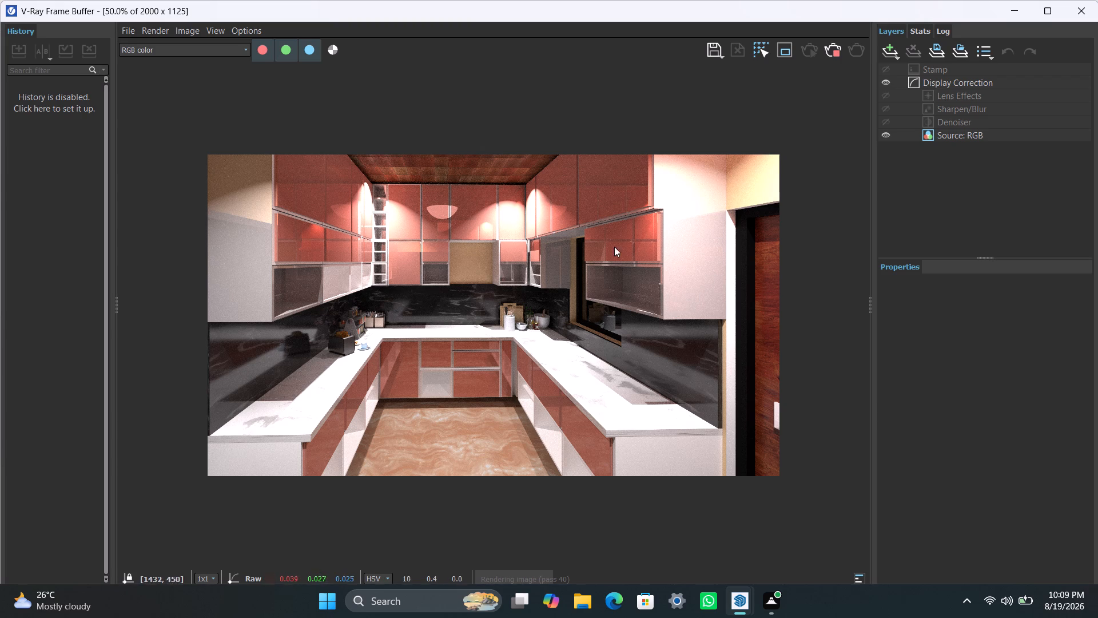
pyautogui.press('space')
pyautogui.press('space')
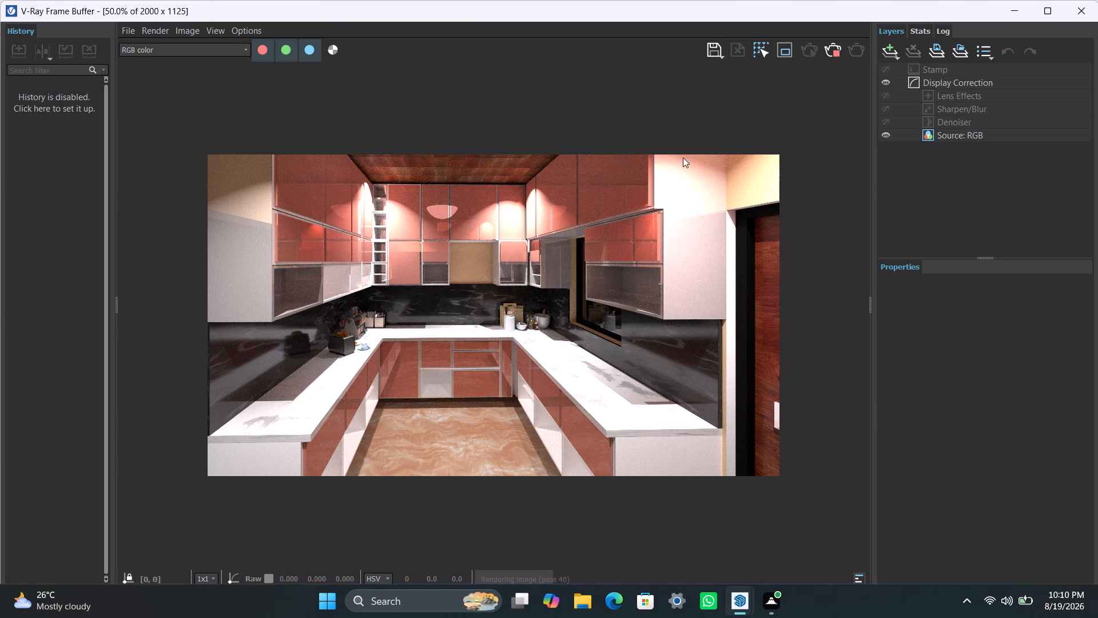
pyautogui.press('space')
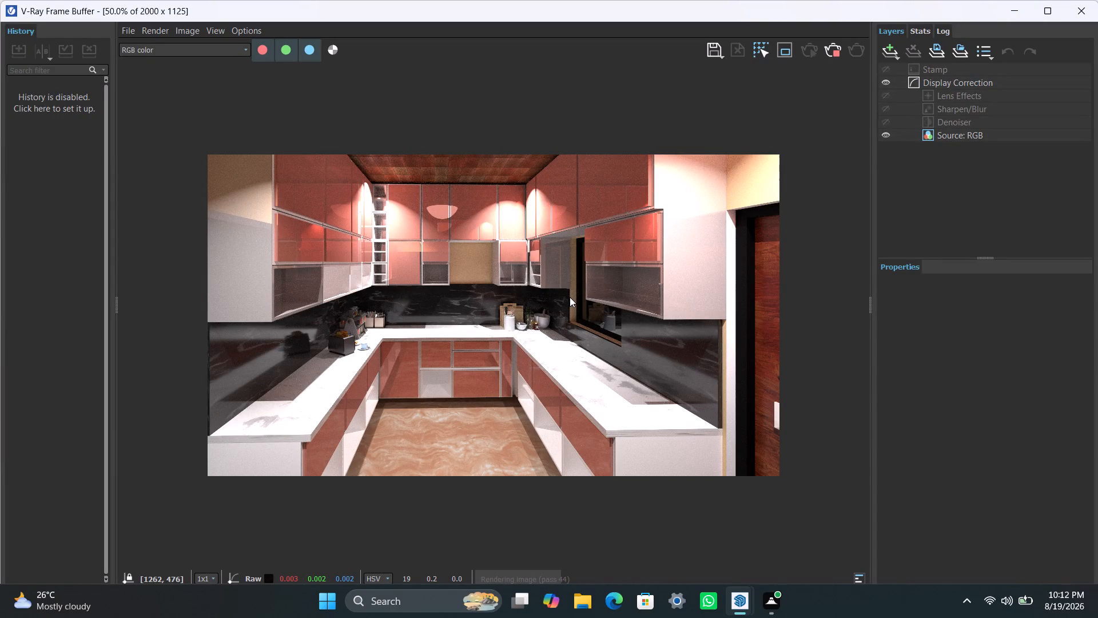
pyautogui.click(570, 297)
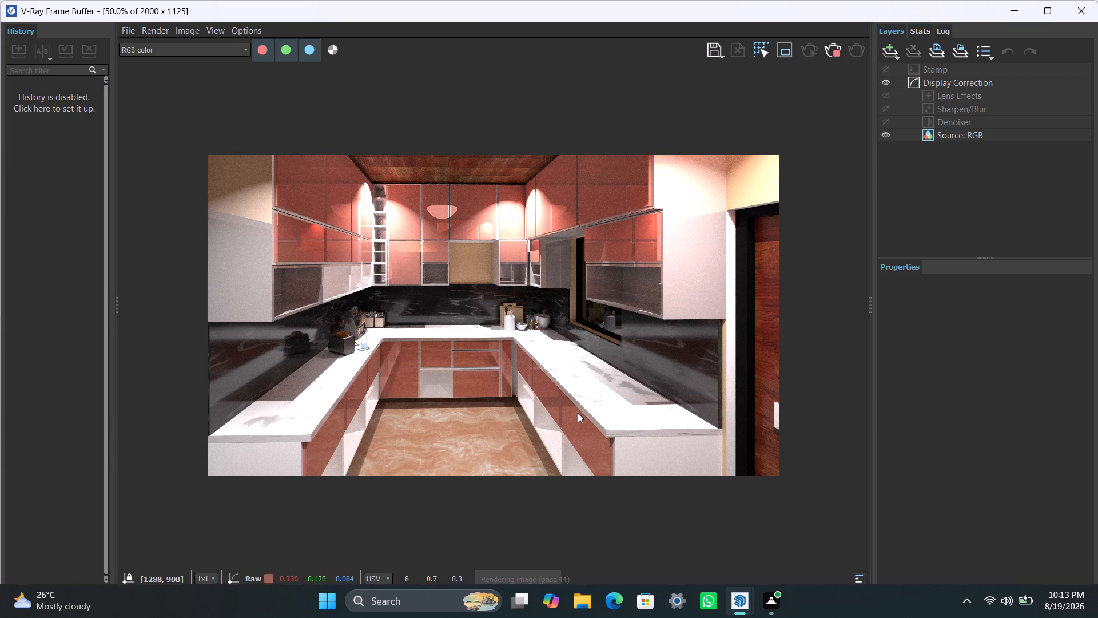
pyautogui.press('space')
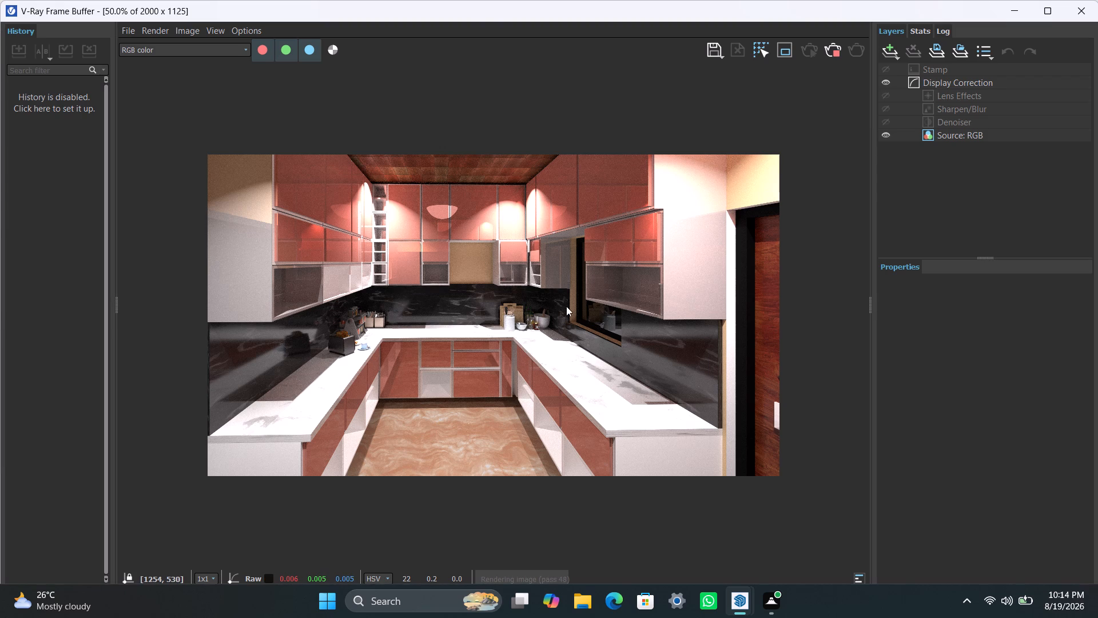
# Inspect the in-progress kitchen render at 100% zoom for remaining noise on the cabinets, backsplash and countertops.
pyautogui.click(481, 287)
pyautogui.moveTo(481, 287); pyautogui.dragTo(483, 272)
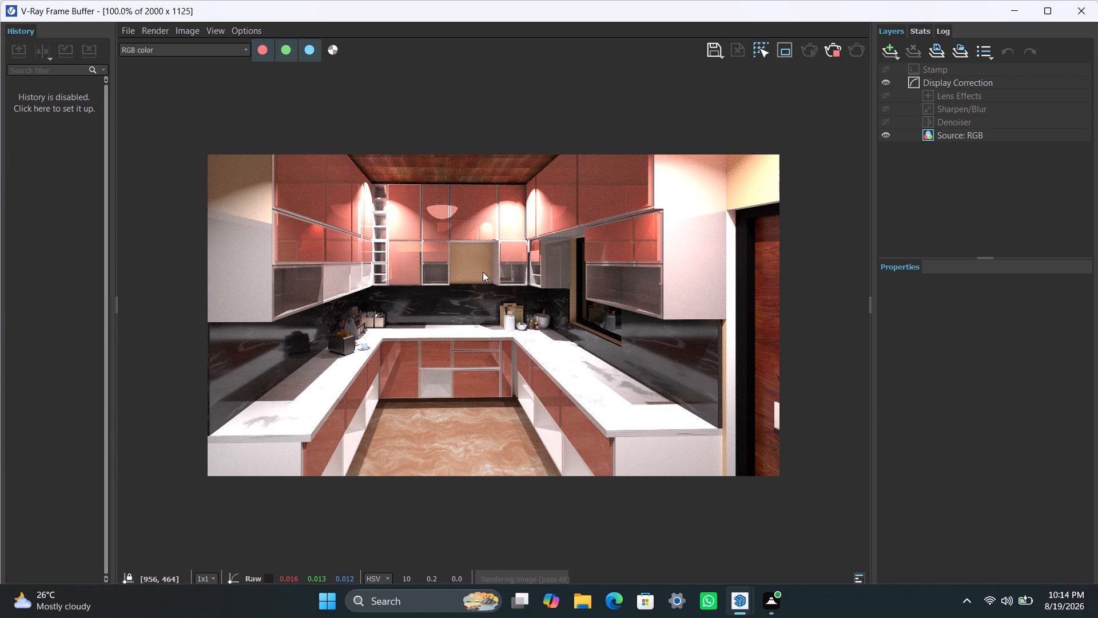
pyautogui.moveTo(483, 272); pyautogui.dragTo(501, 280)
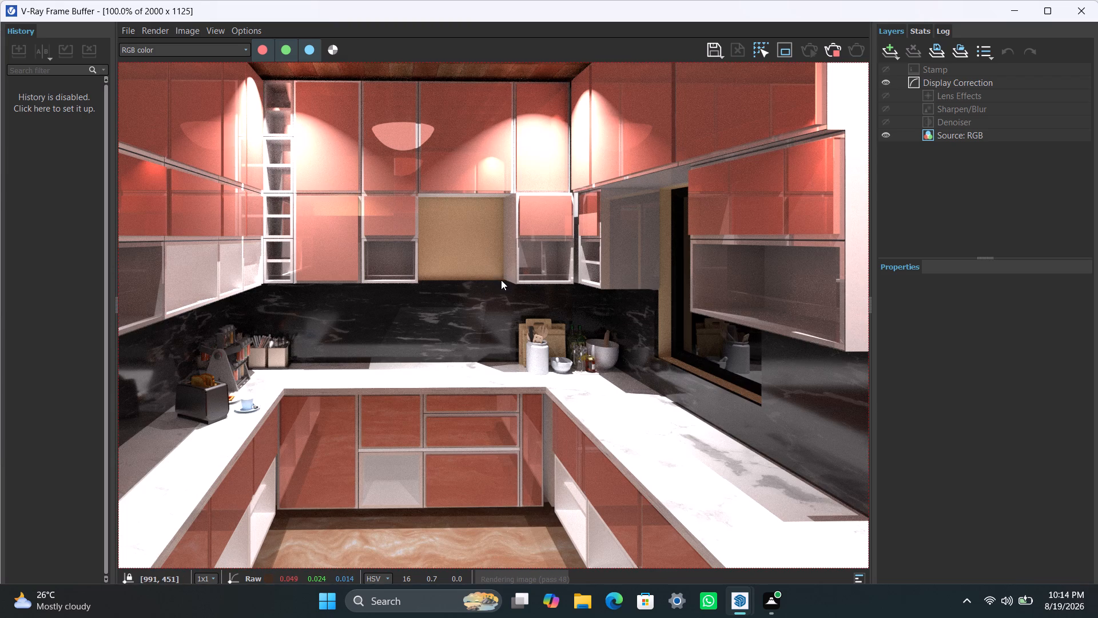
pyautogui.hscroll(-1, 501, 280)
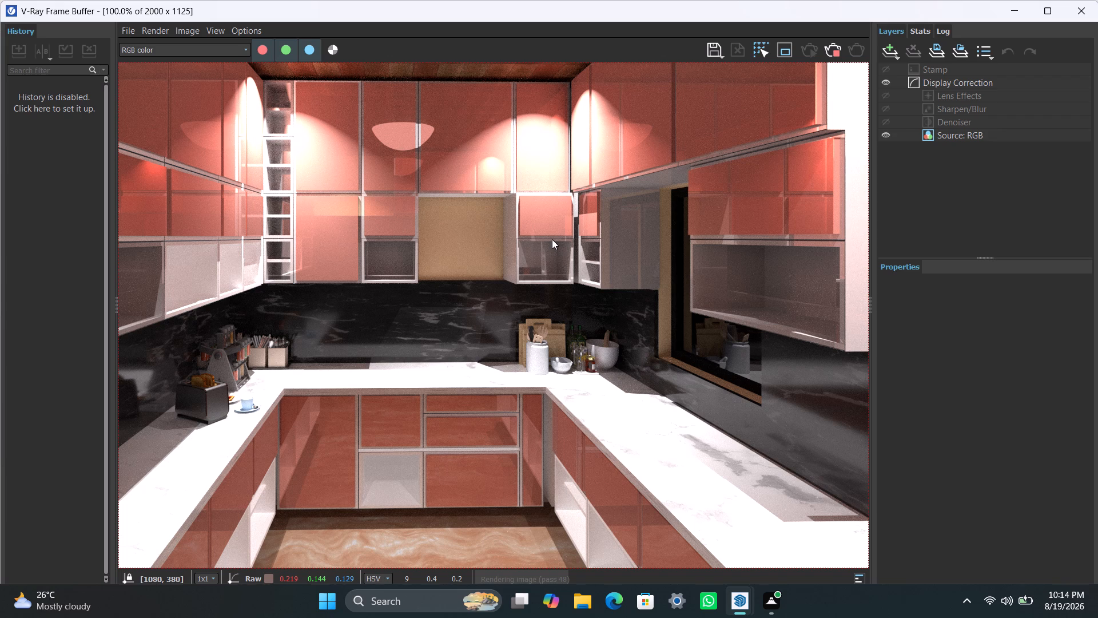
pyautogui.hscroll(-1, 506, 268)
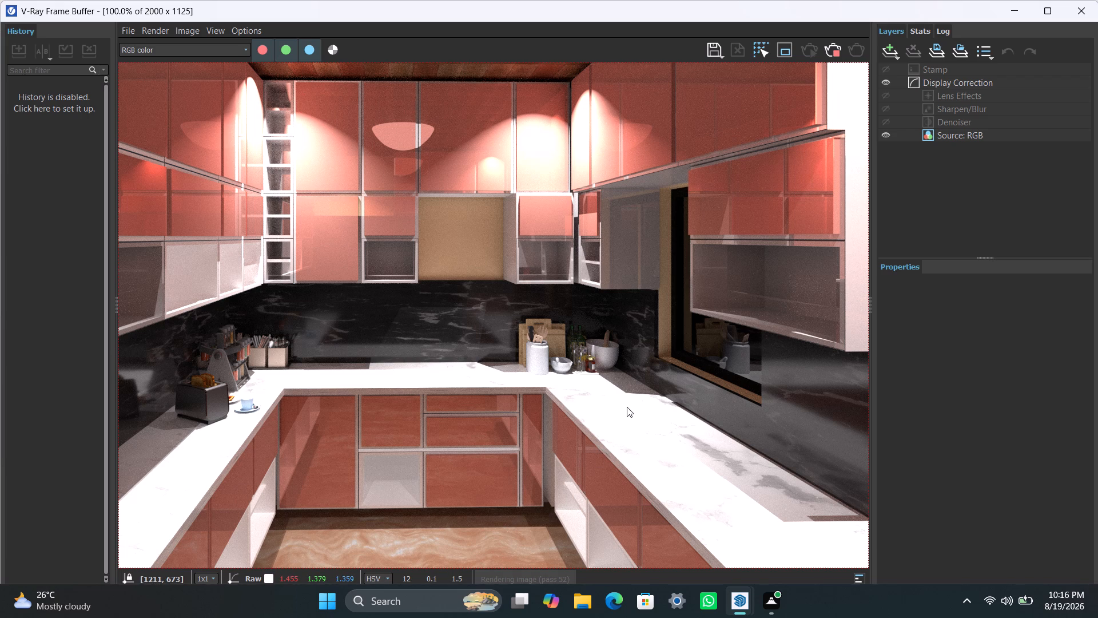
pyautogui.press('space')
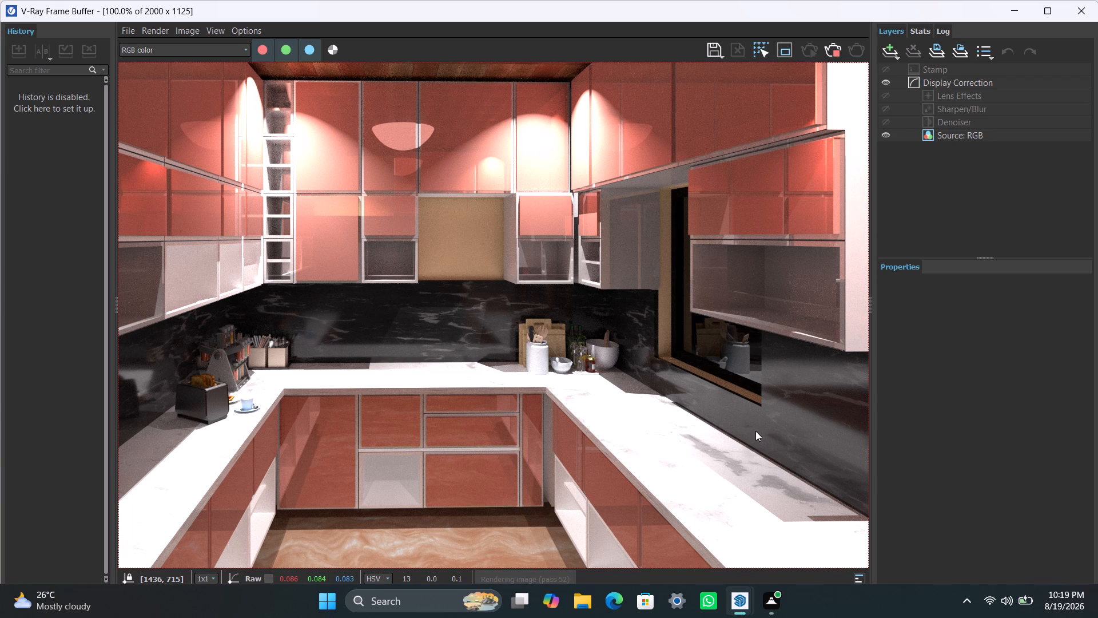
pyautogui.scroll(-1, 750, 431)
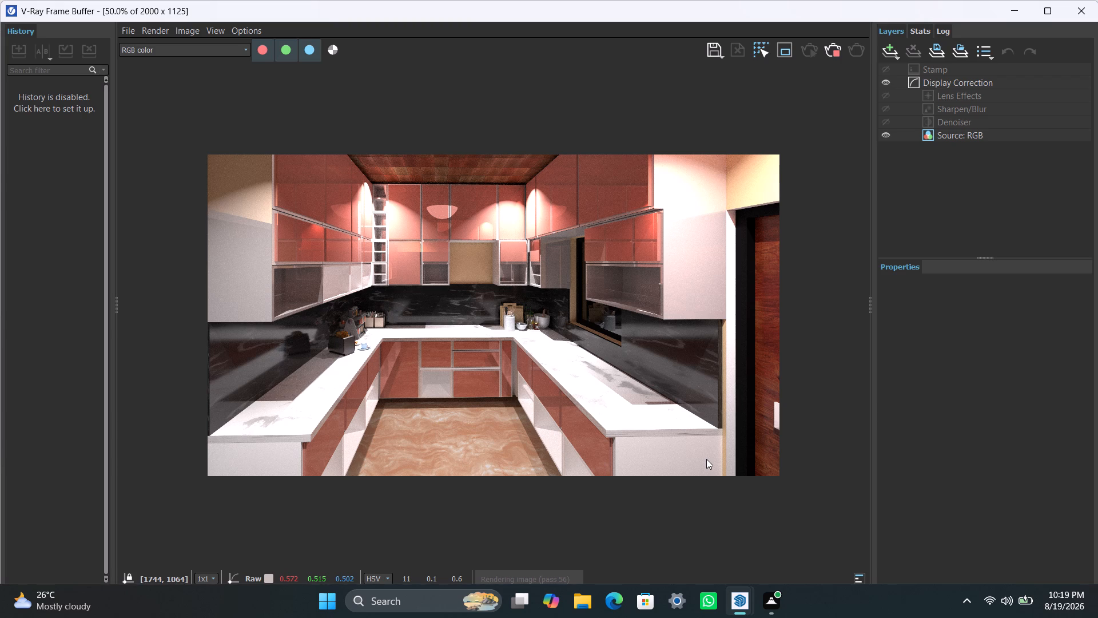
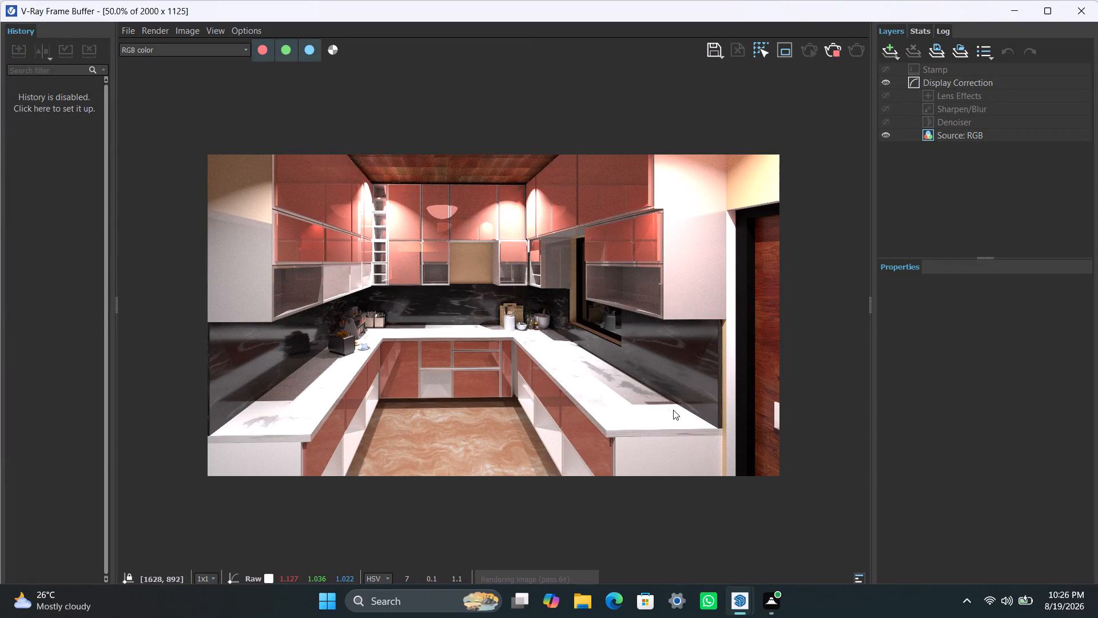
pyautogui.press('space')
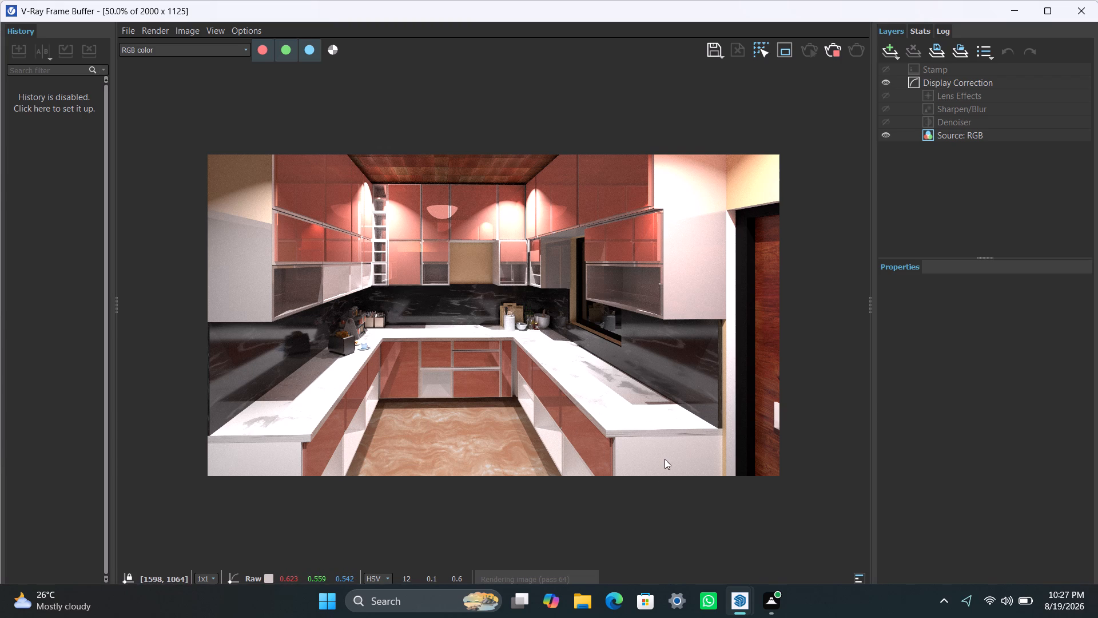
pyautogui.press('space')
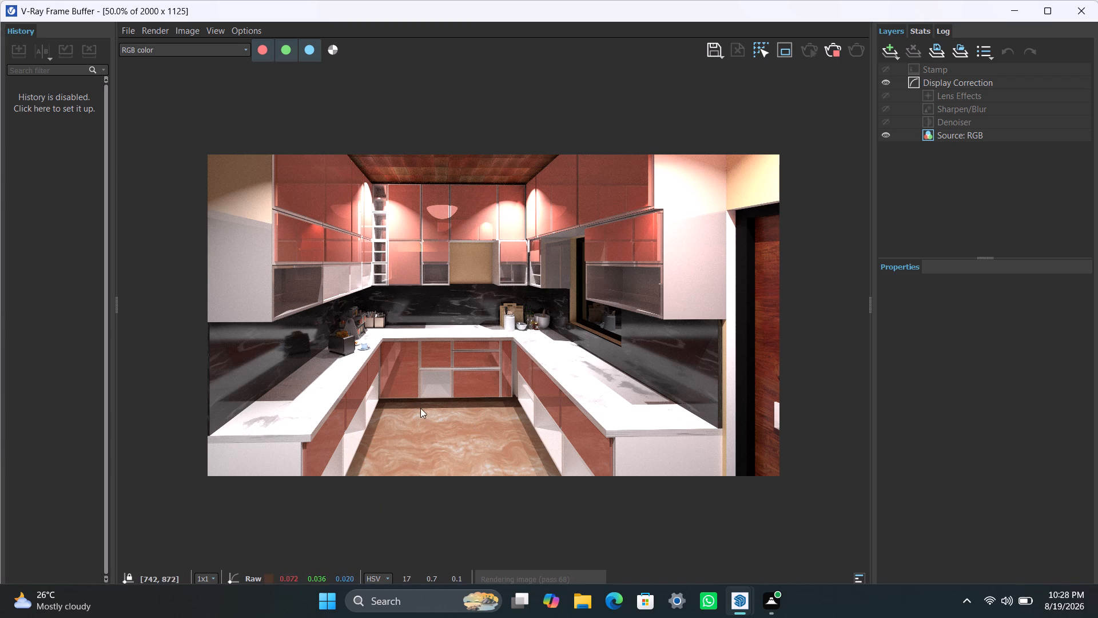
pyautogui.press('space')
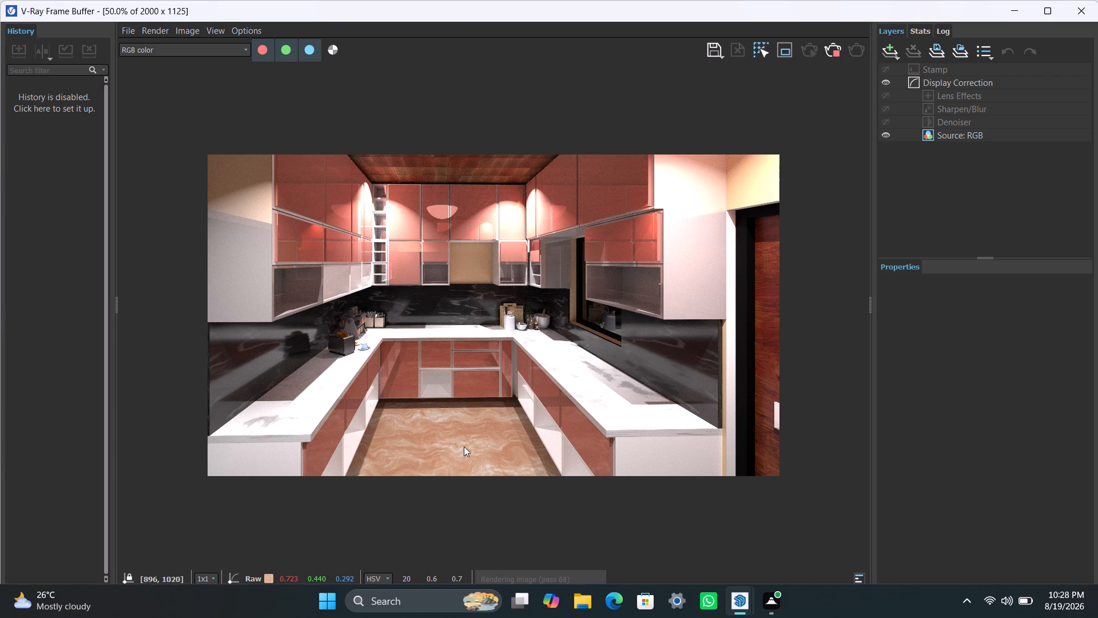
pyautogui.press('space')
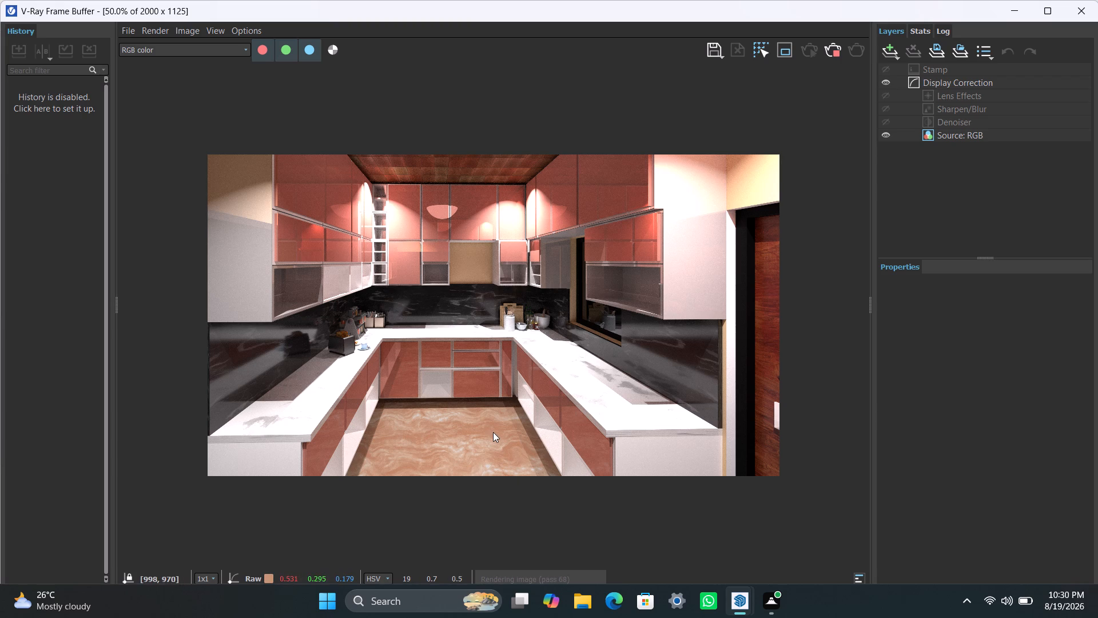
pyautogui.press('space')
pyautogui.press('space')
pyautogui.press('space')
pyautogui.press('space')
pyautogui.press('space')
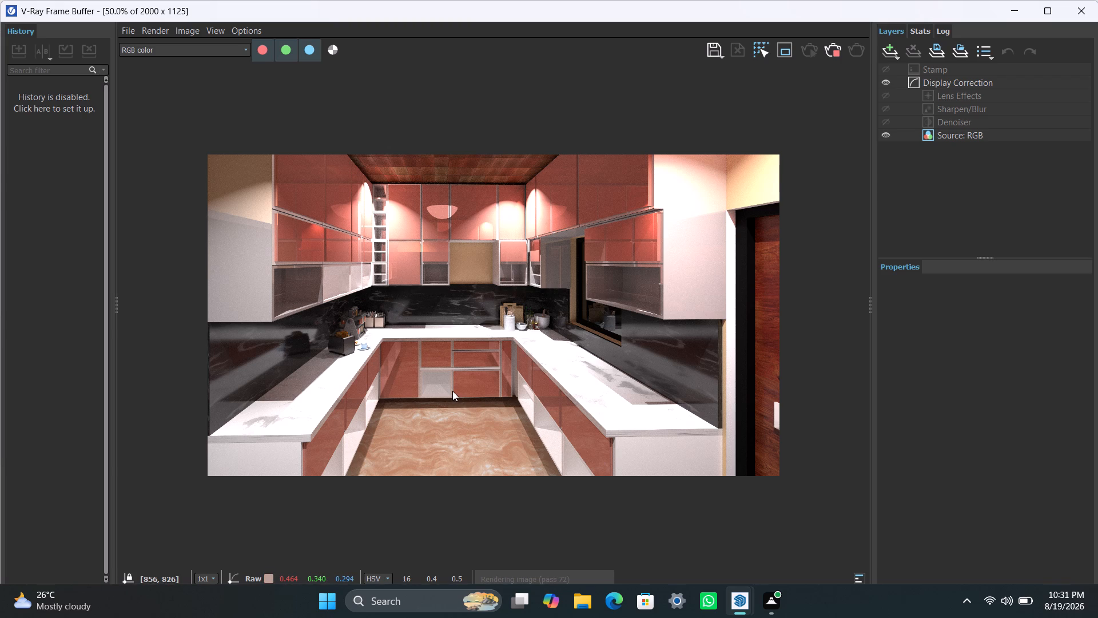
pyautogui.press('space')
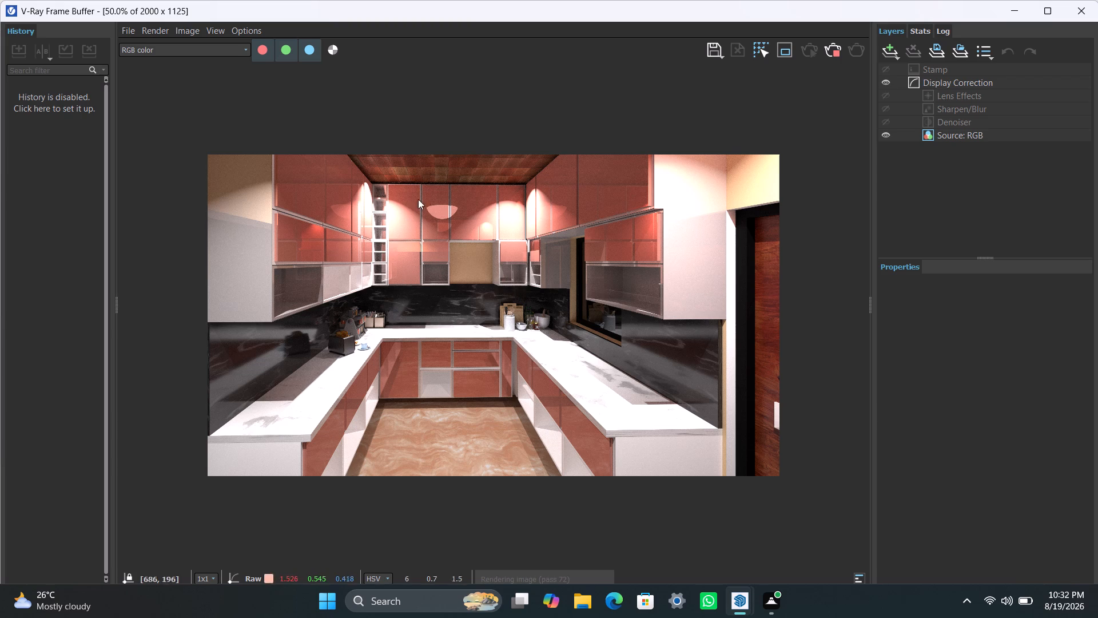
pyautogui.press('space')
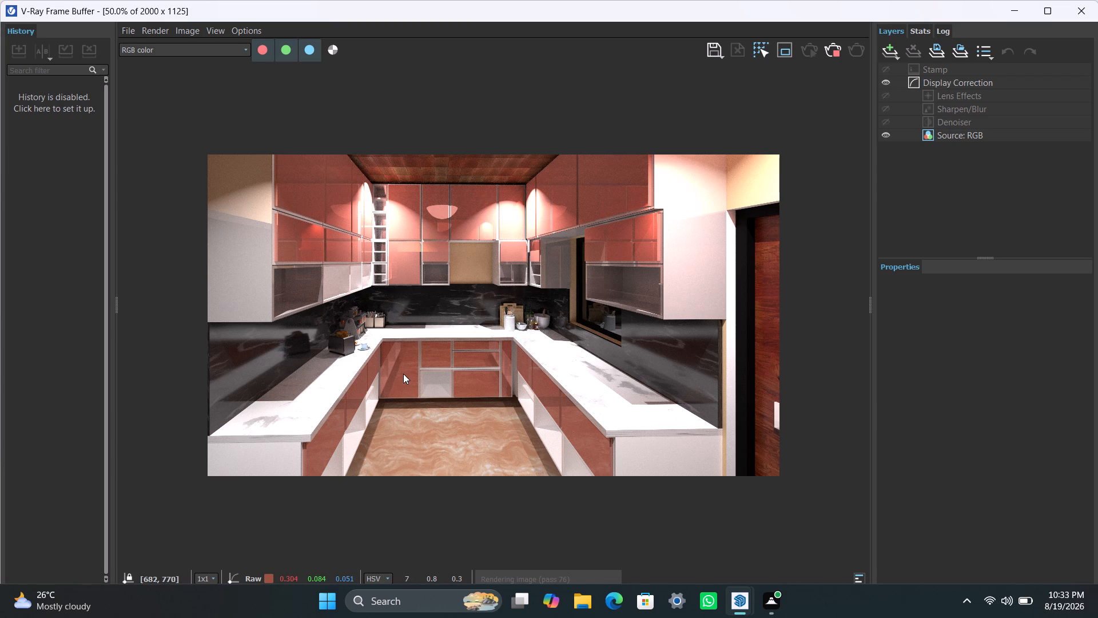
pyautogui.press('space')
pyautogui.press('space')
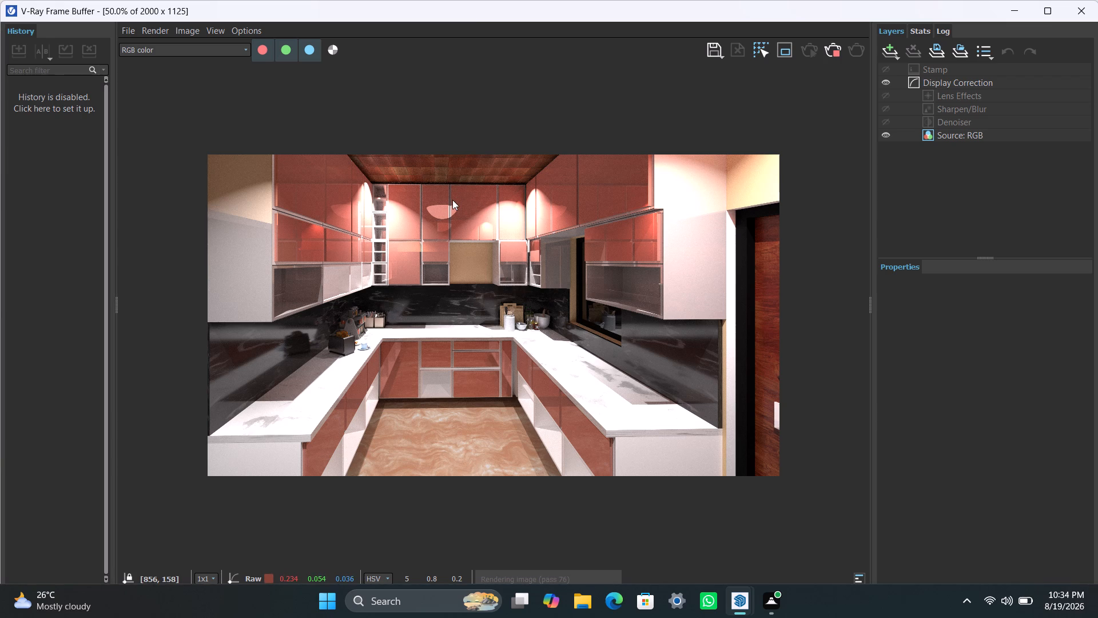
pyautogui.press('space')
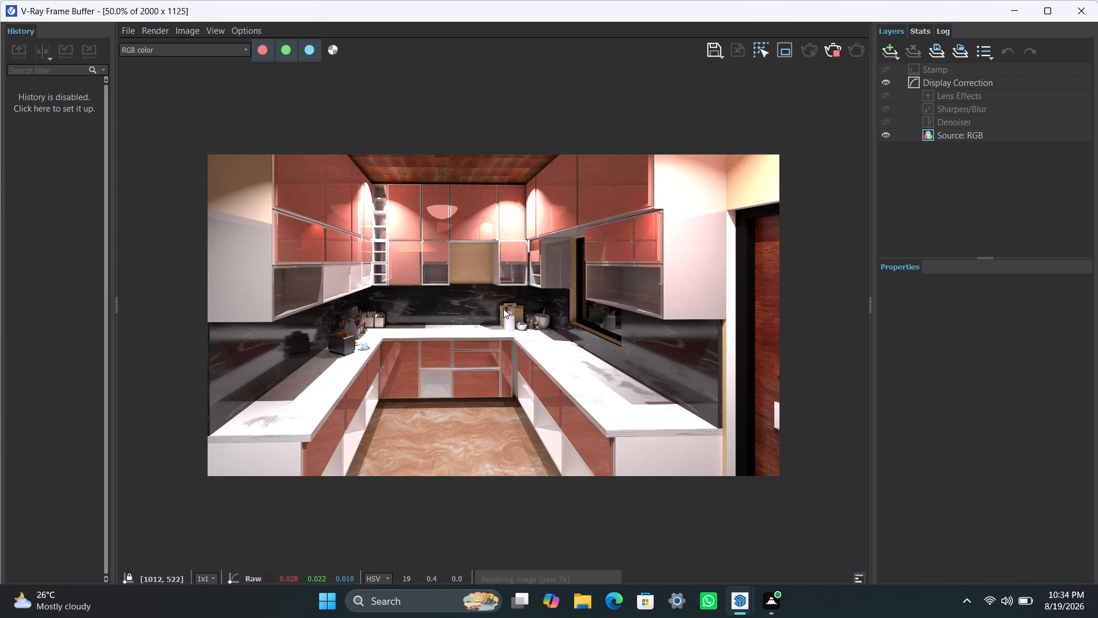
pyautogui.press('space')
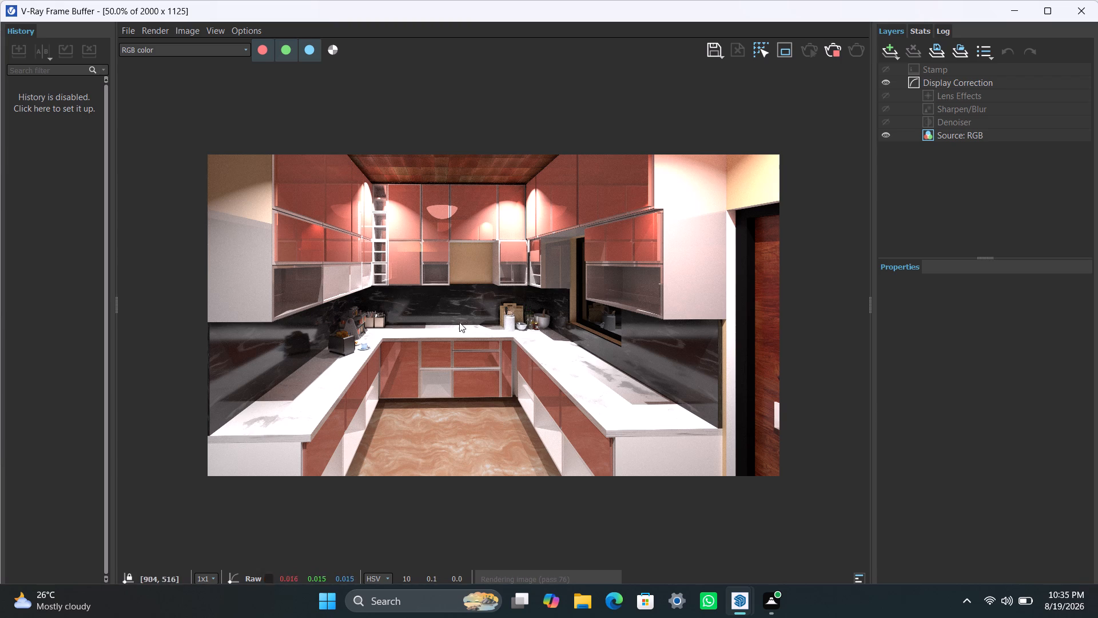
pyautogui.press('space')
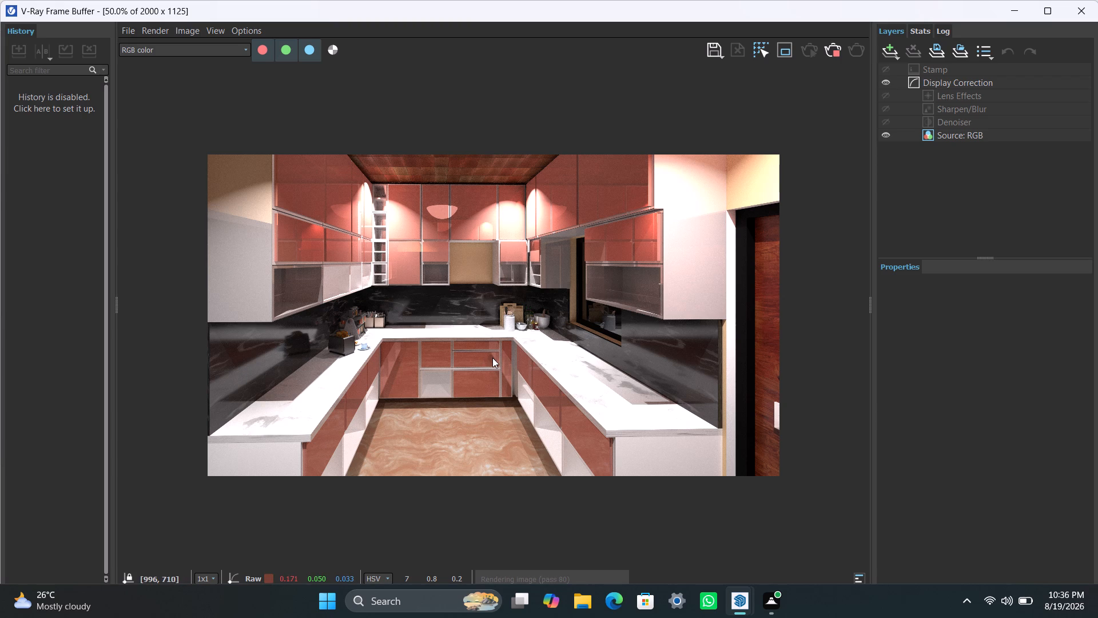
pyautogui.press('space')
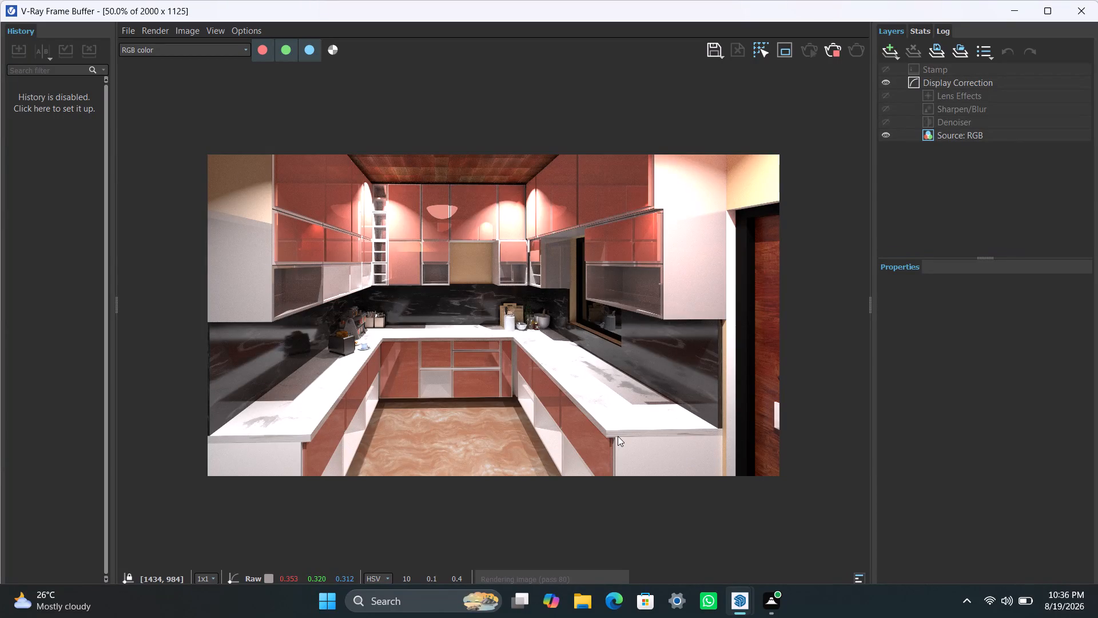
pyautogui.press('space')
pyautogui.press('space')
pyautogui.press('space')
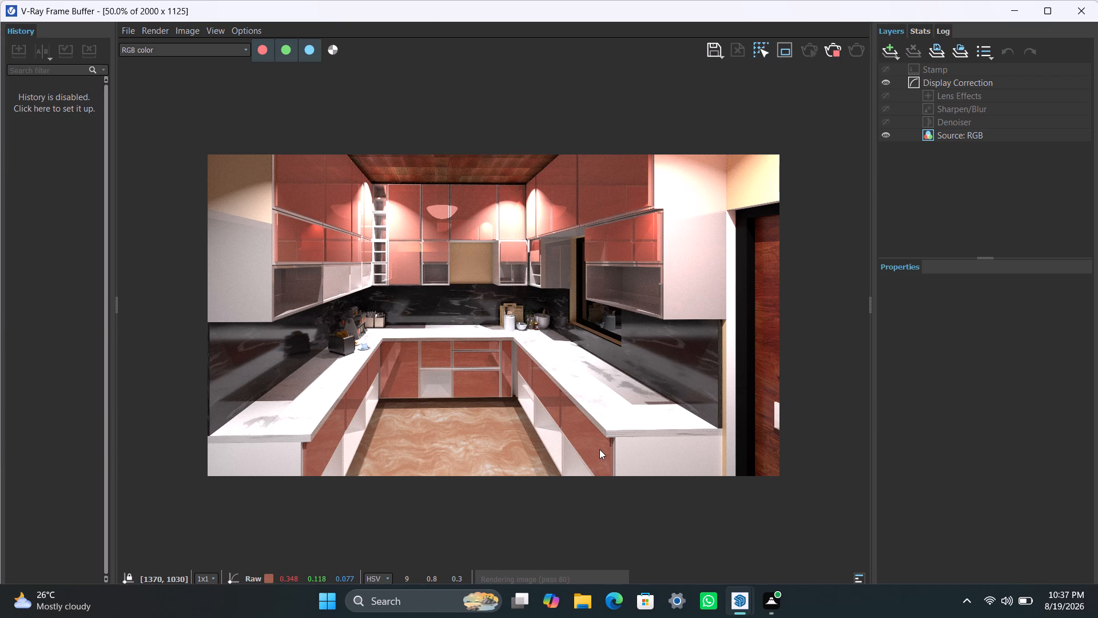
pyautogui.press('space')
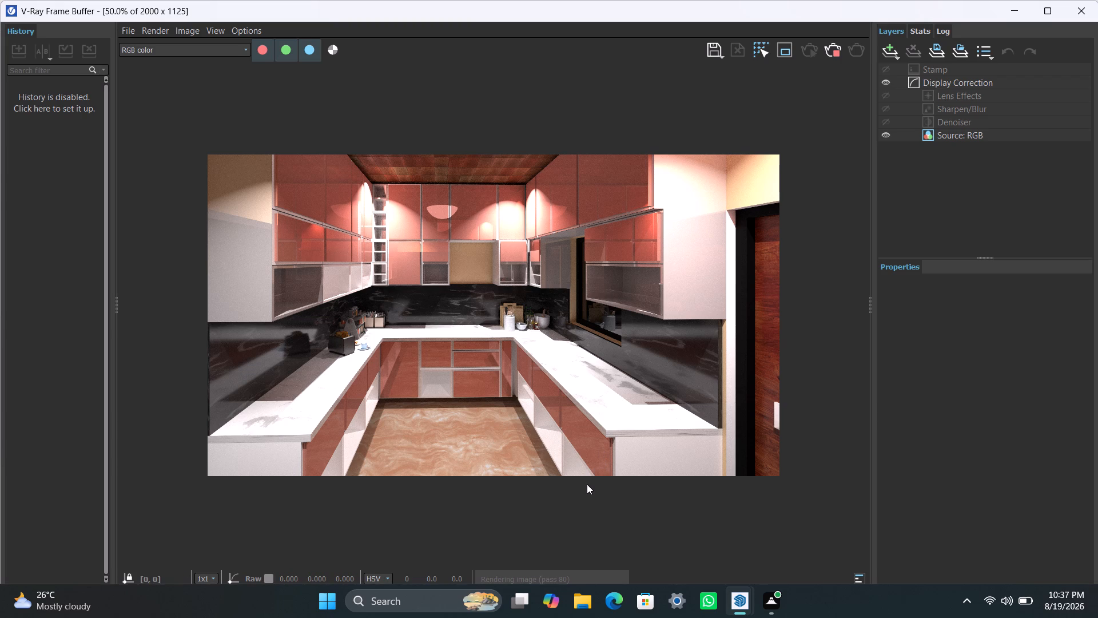
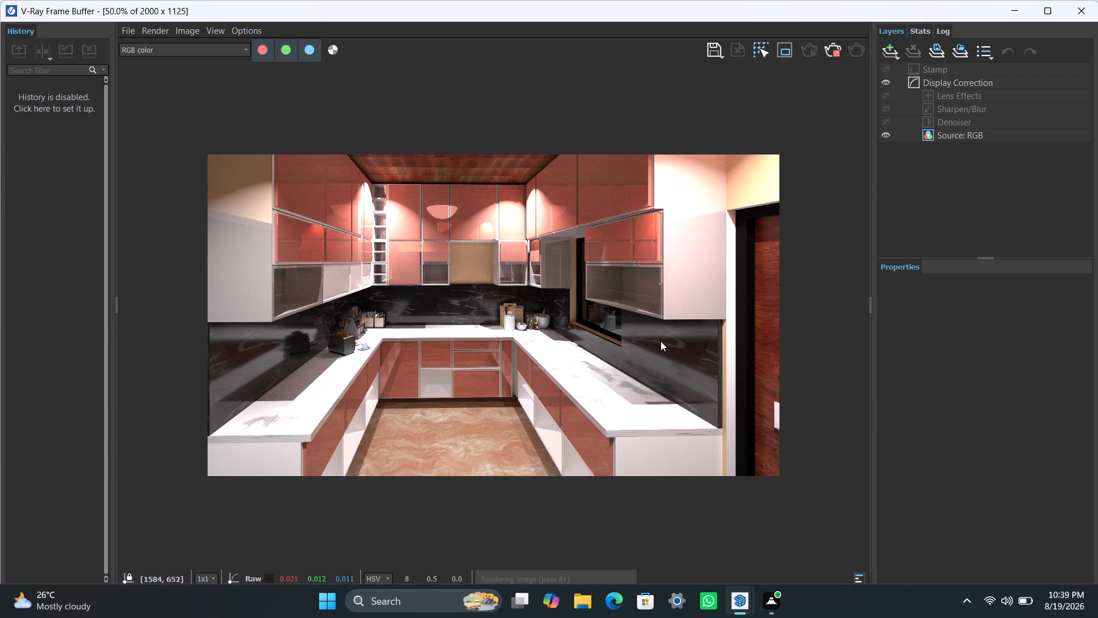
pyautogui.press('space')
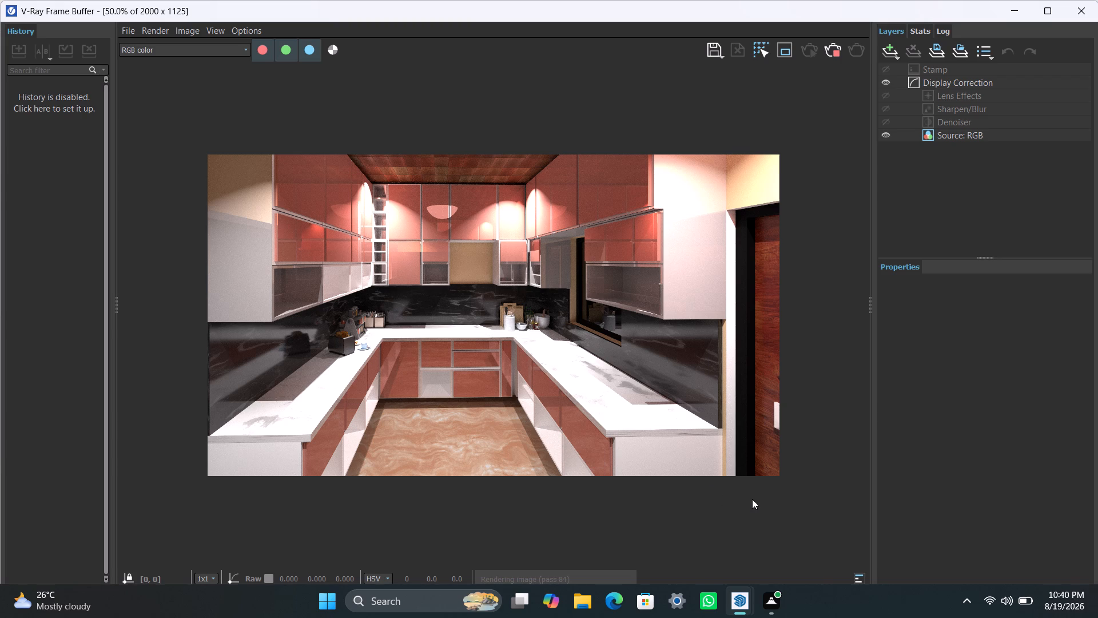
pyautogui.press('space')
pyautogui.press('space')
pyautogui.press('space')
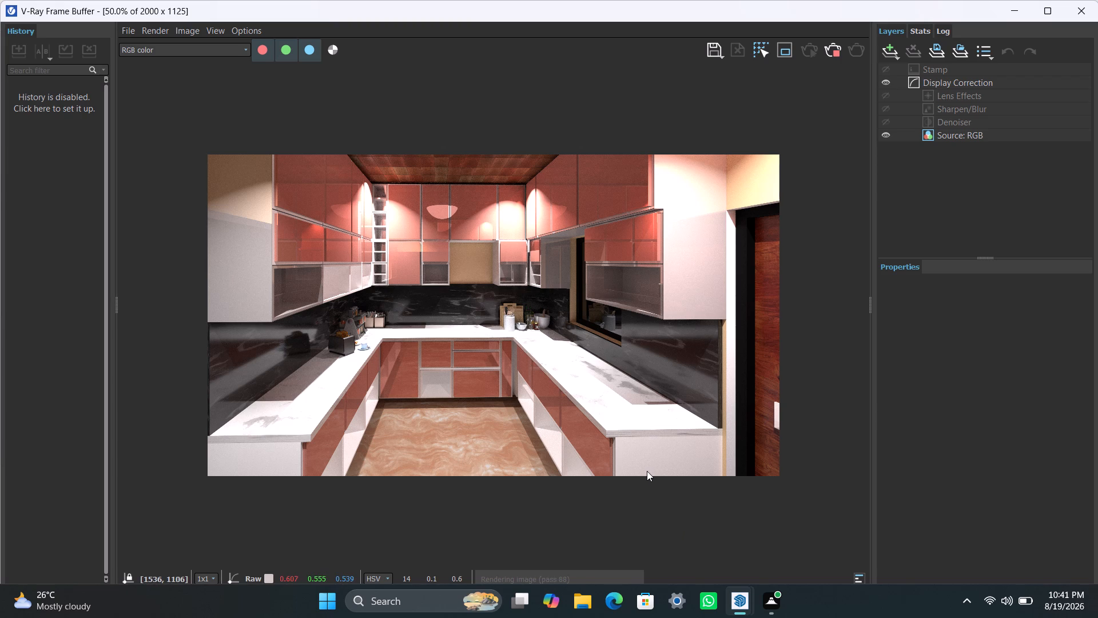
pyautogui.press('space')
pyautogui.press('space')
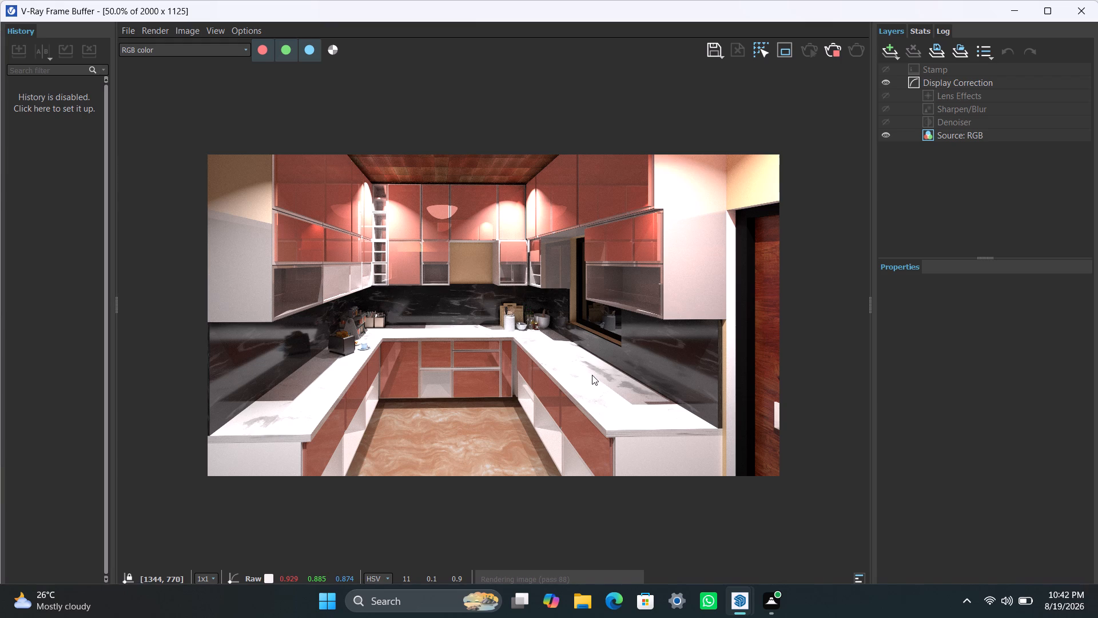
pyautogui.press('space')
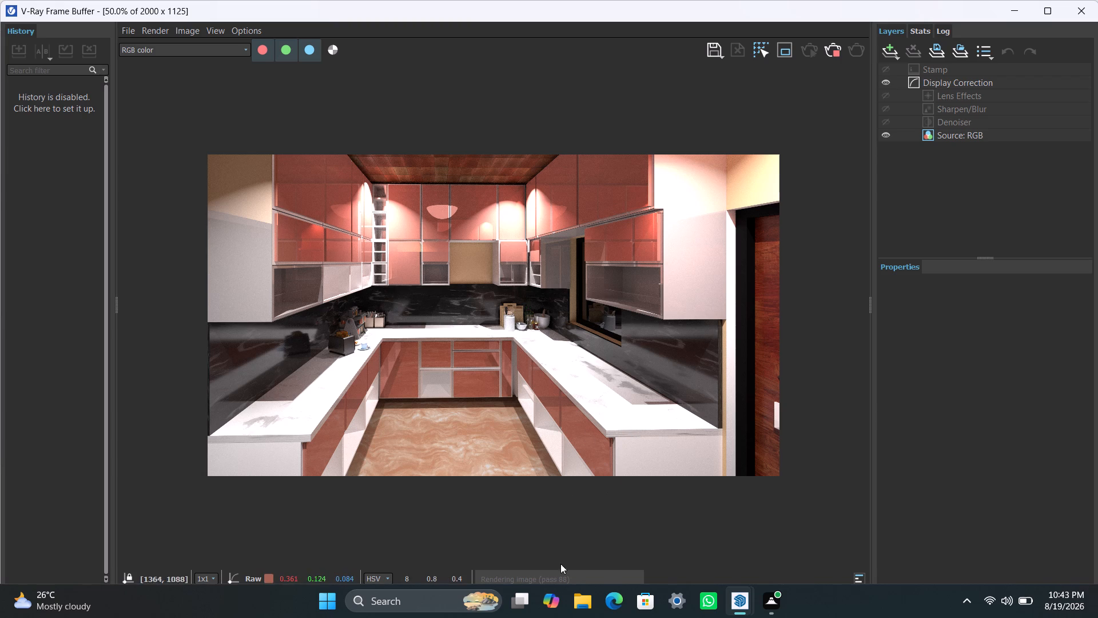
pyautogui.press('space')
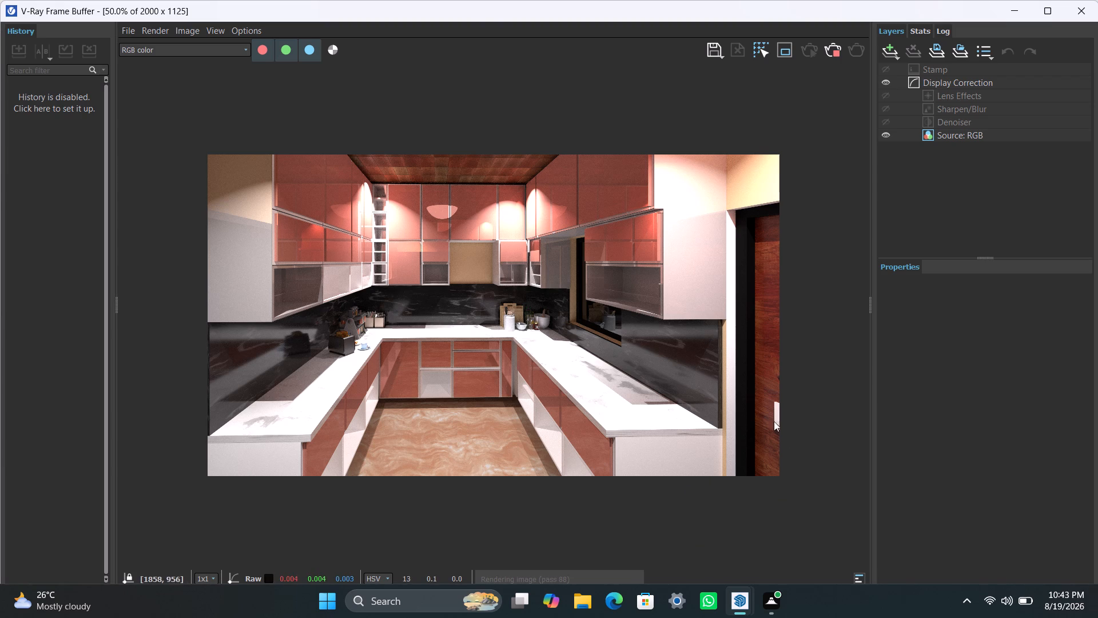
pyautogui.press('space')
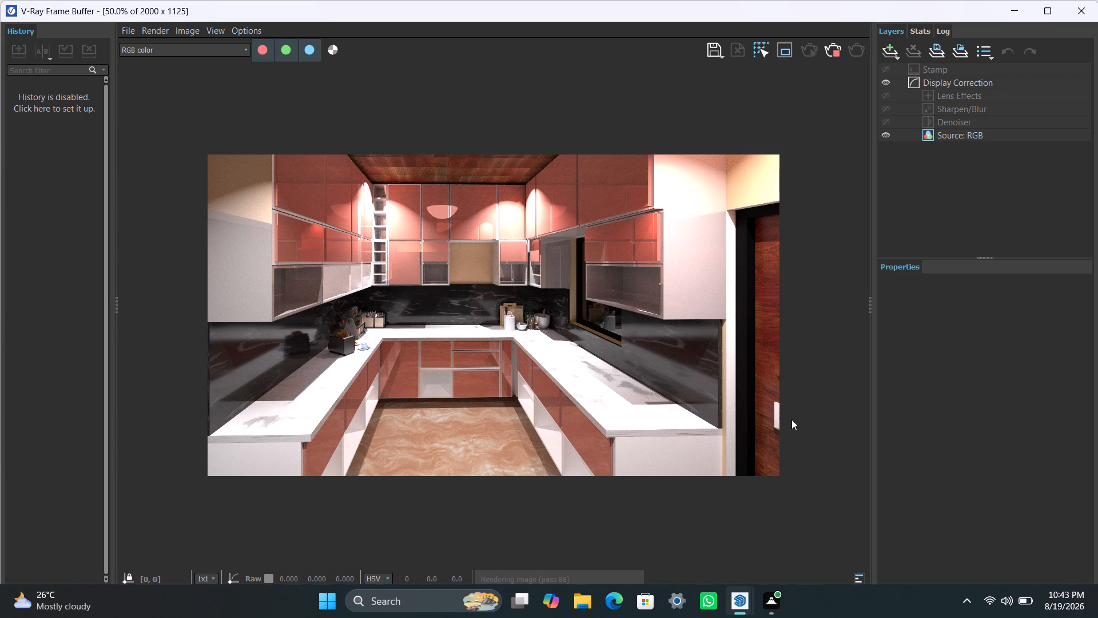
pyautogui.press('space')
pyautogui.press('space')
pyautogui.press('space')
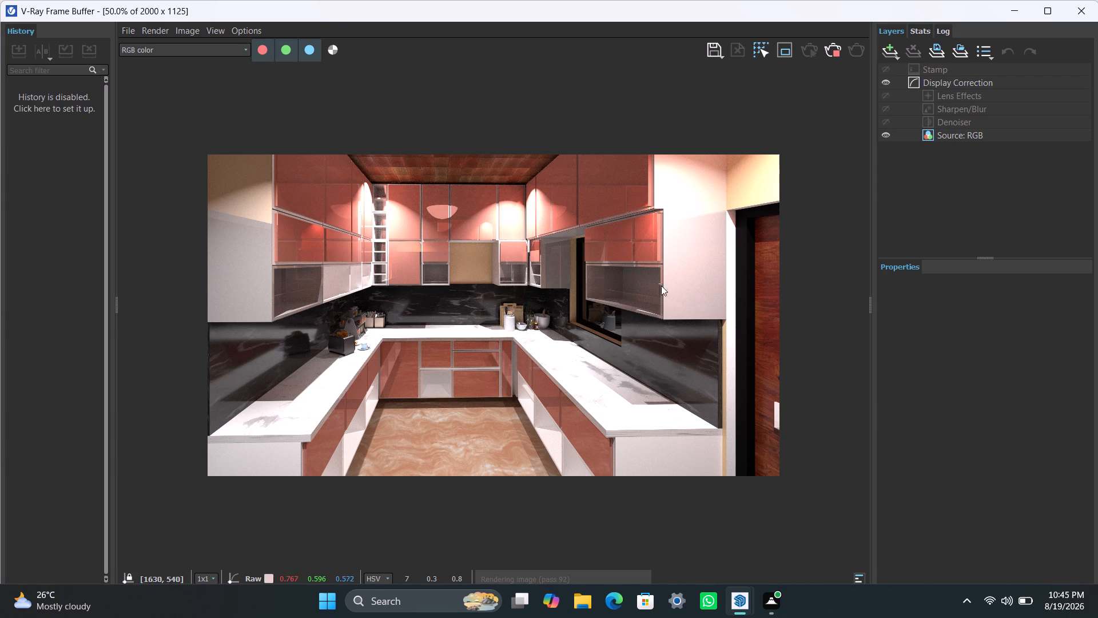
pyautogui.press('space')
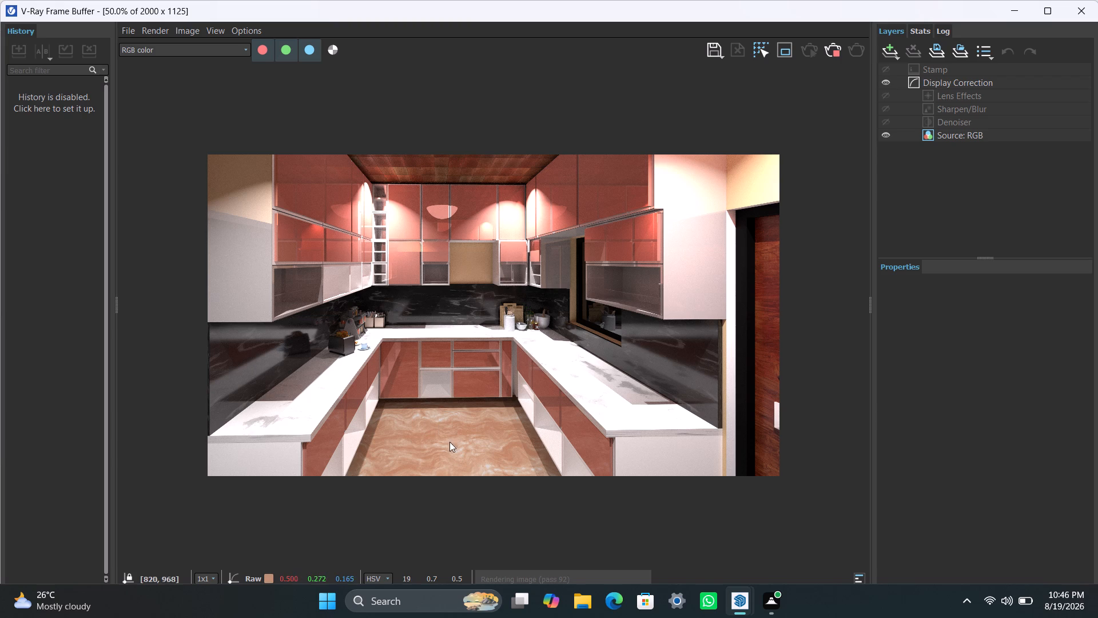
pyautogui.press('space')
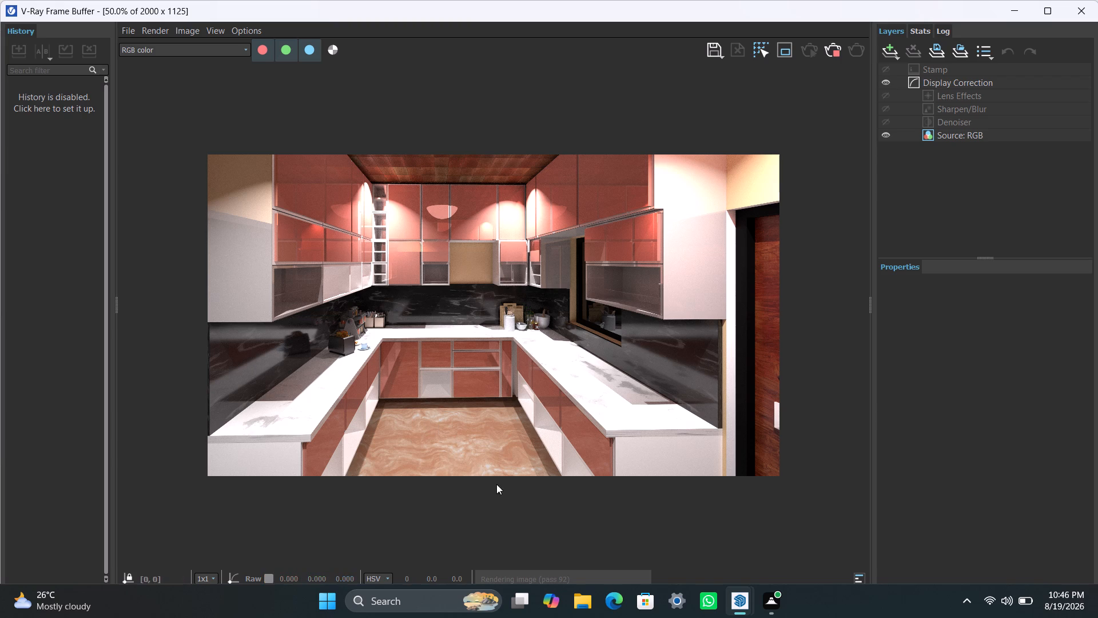
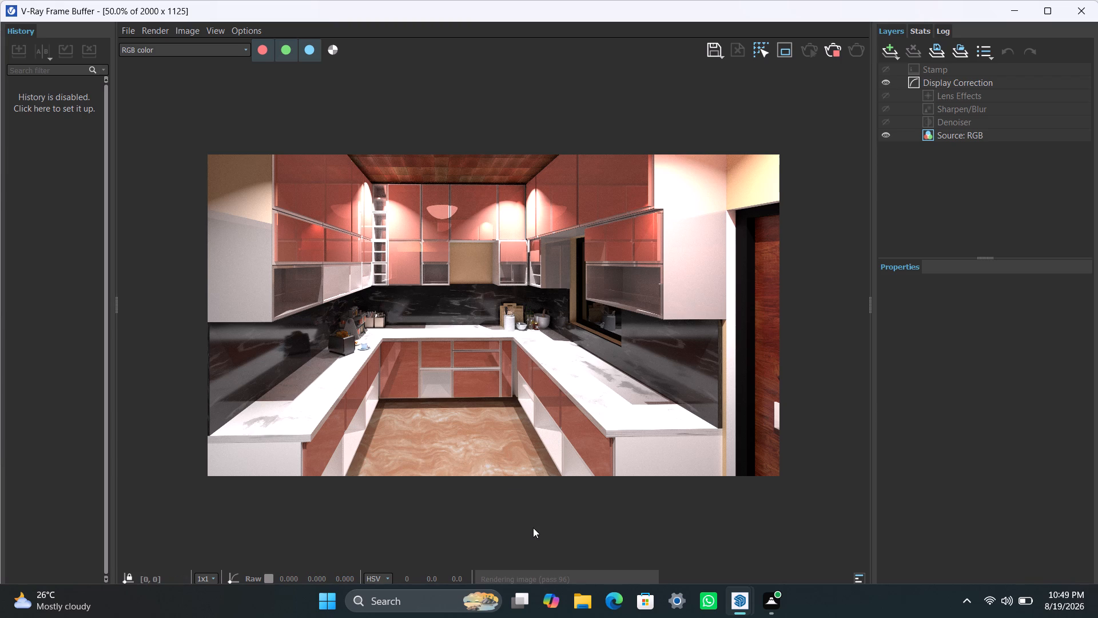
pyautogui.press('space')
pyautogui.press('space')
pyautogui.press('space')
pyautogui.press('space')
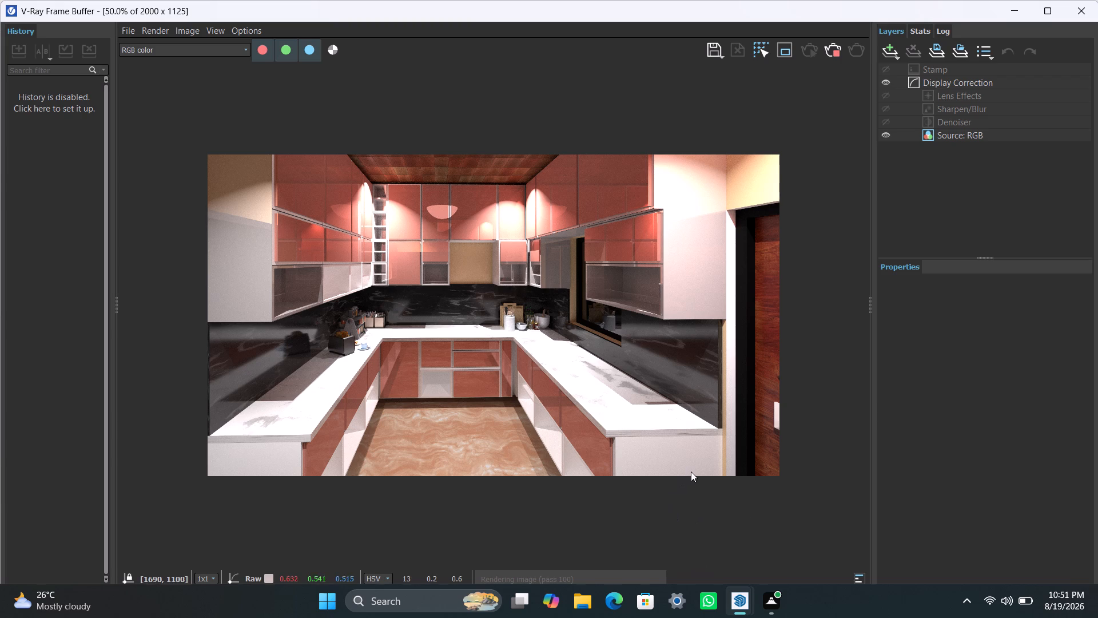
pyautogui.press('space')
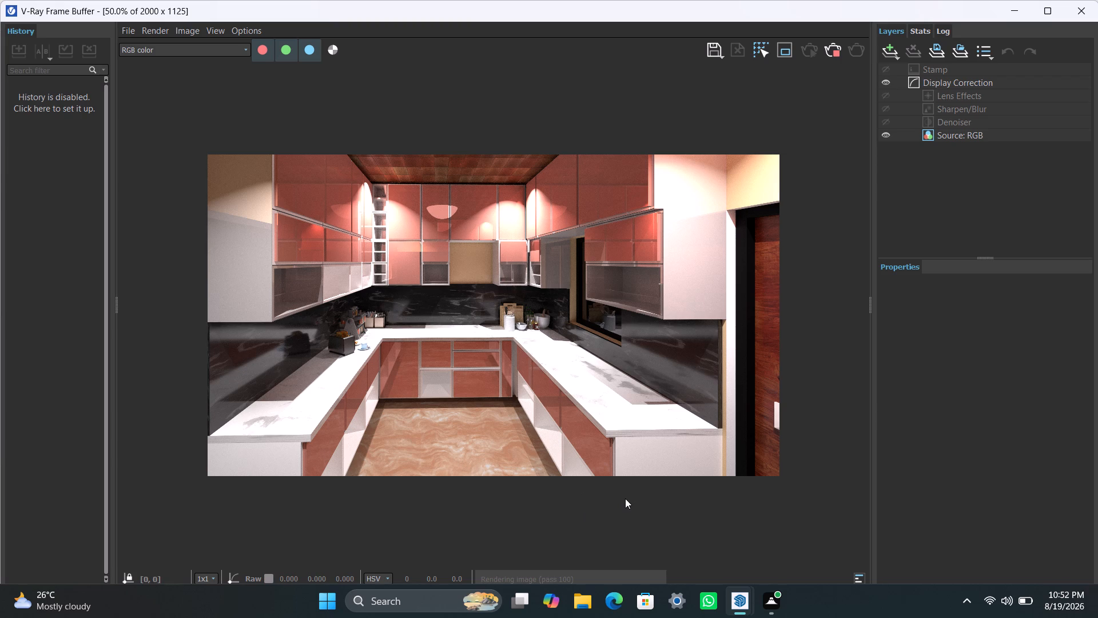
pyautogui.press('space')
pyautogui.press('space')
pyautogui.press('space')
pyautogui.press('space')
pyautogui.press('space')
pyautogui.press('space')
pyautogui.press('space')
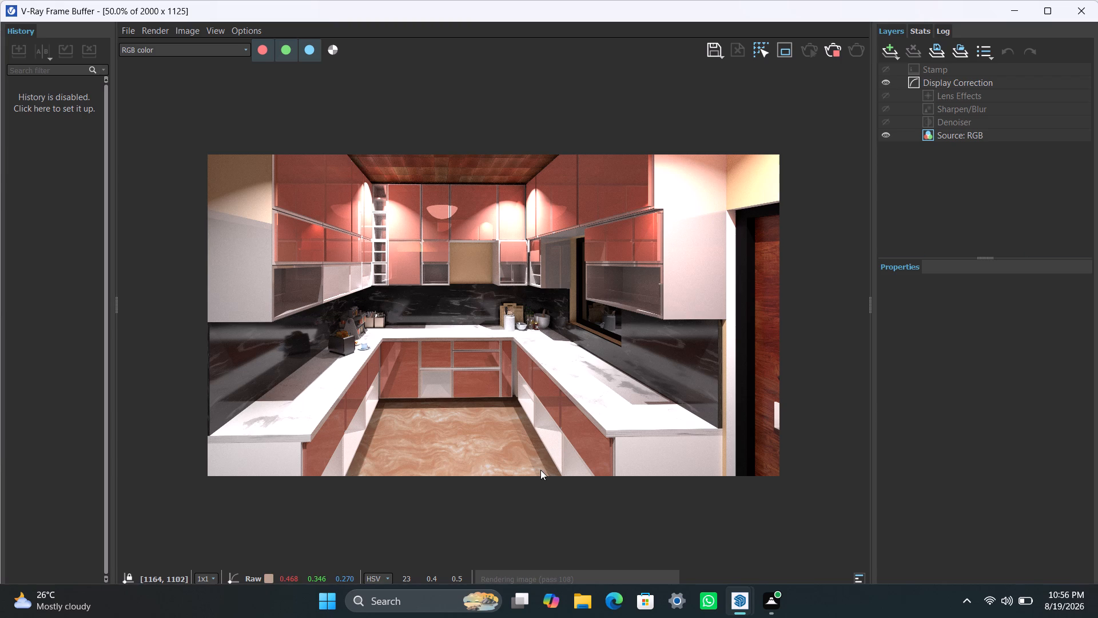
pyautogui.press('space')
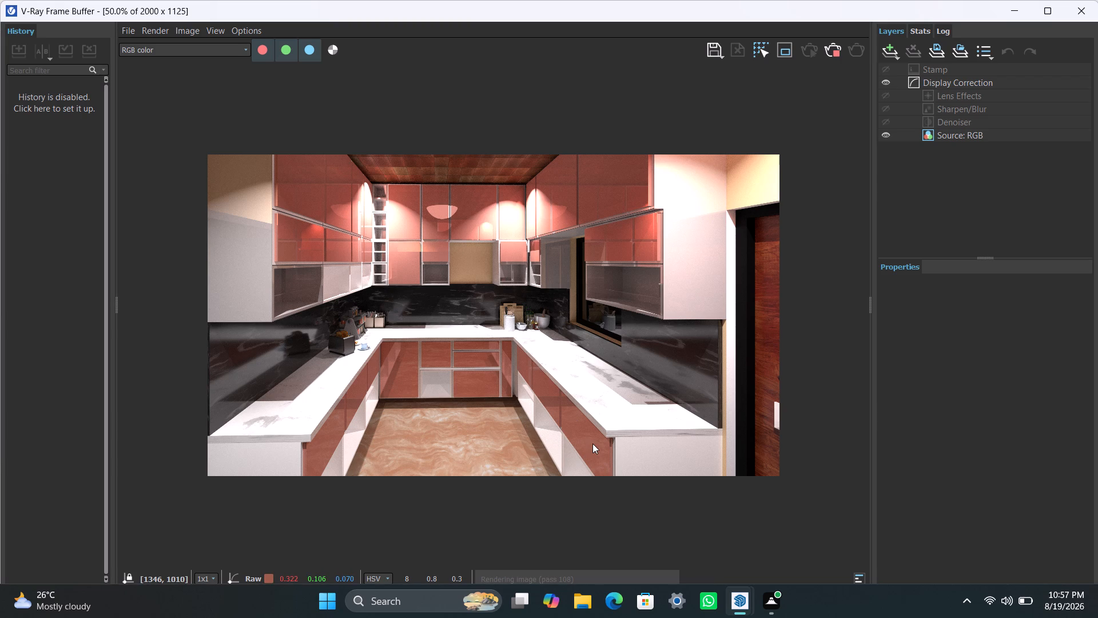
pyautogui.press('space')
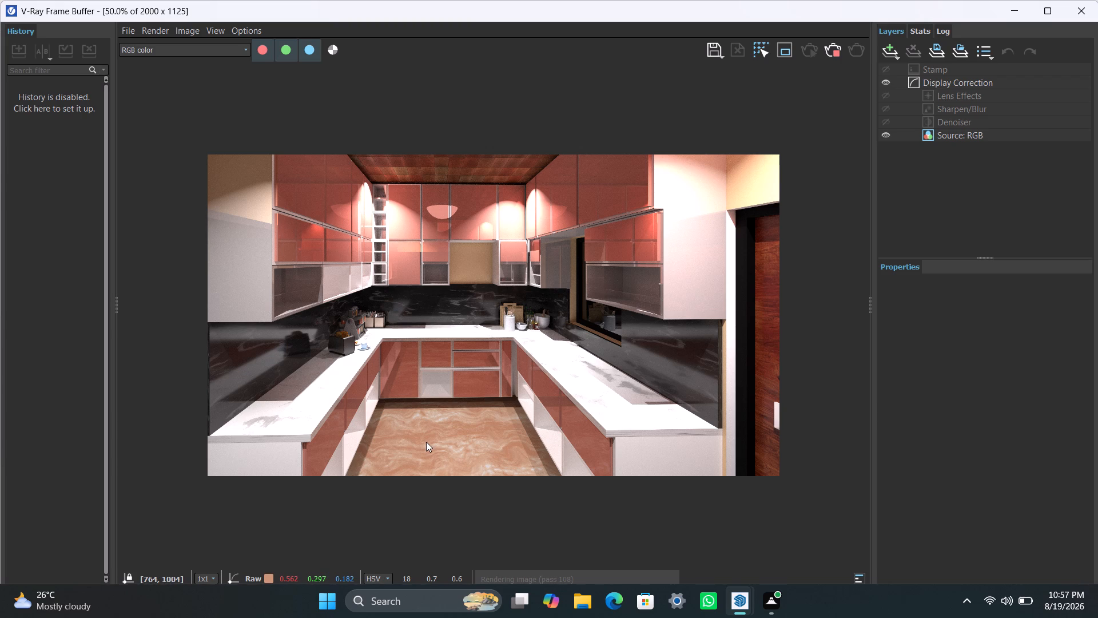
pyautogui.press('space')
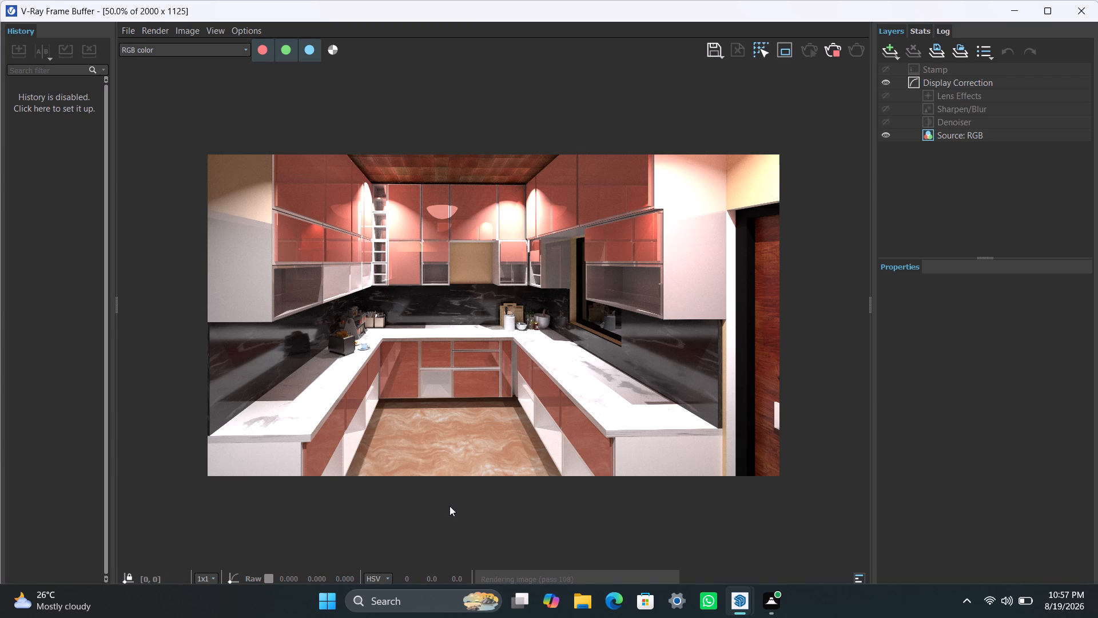
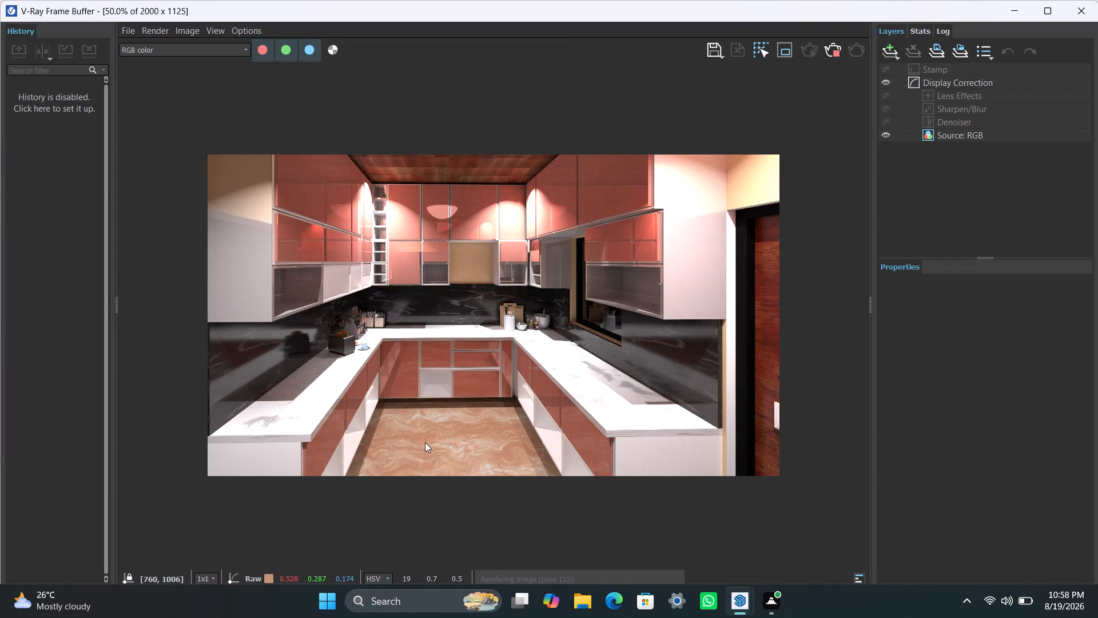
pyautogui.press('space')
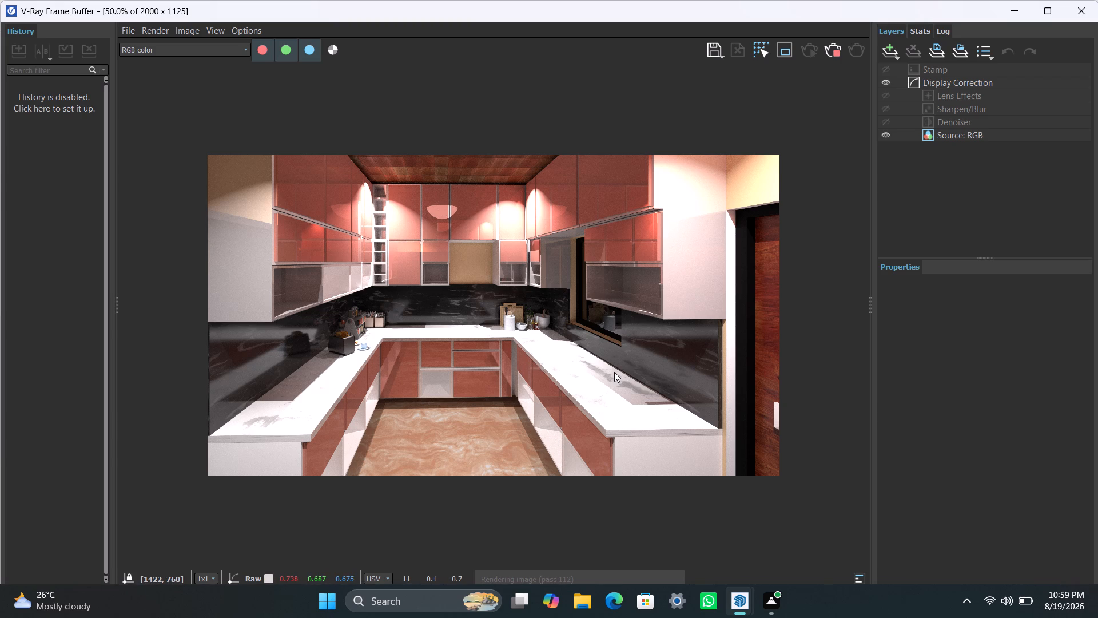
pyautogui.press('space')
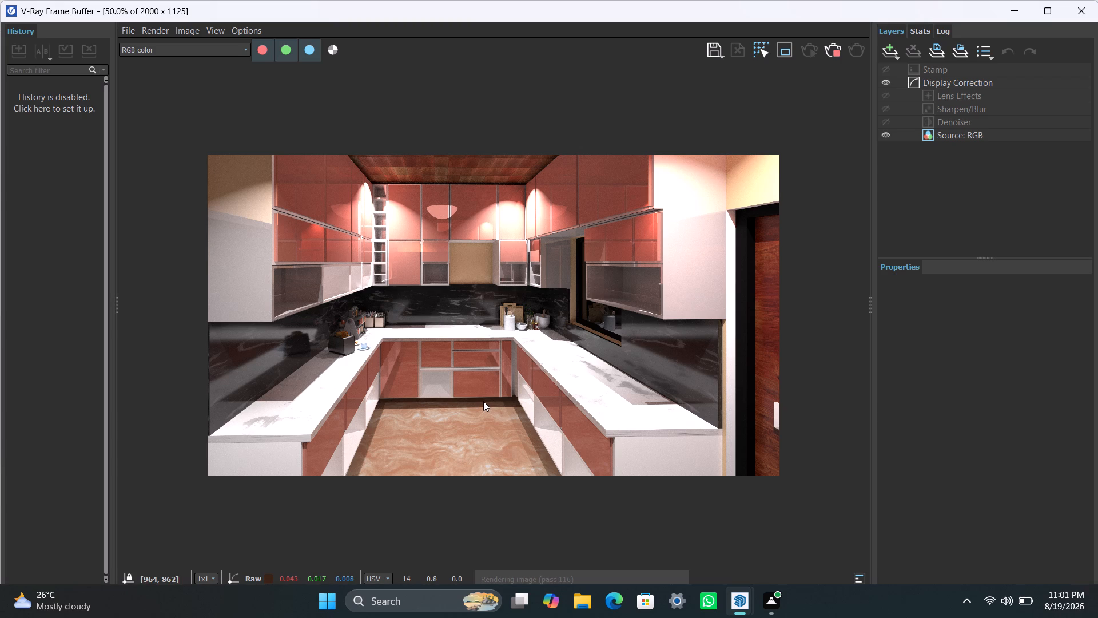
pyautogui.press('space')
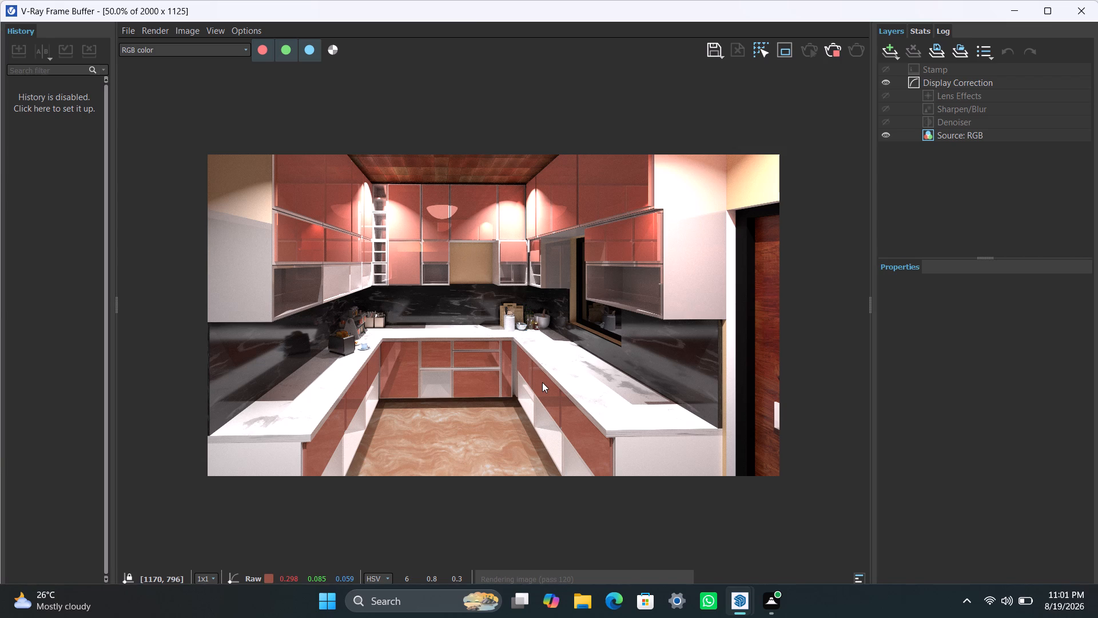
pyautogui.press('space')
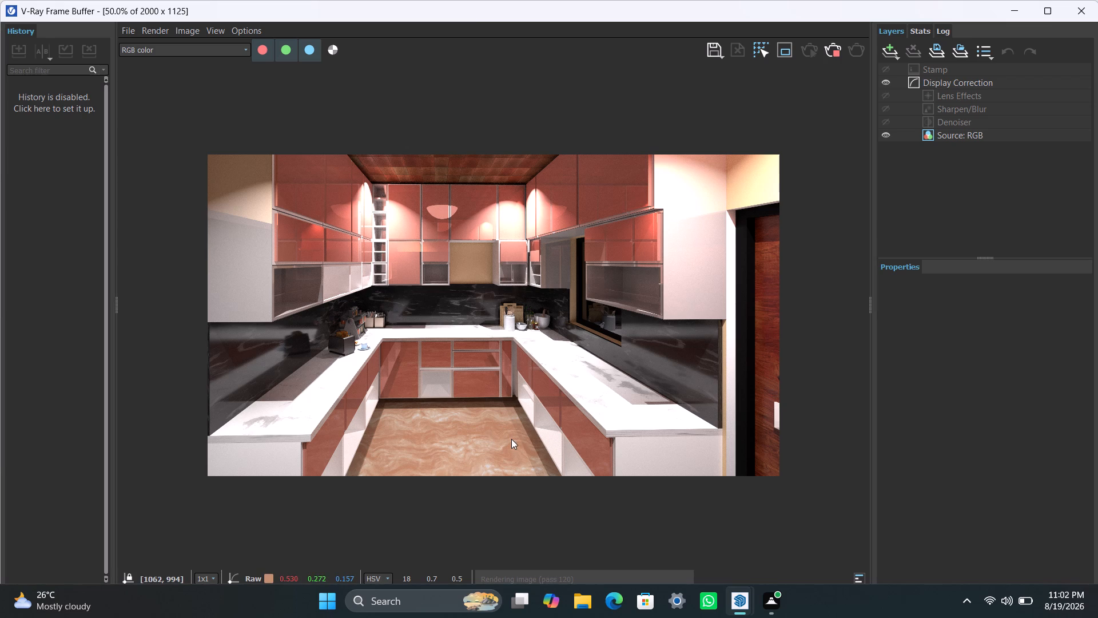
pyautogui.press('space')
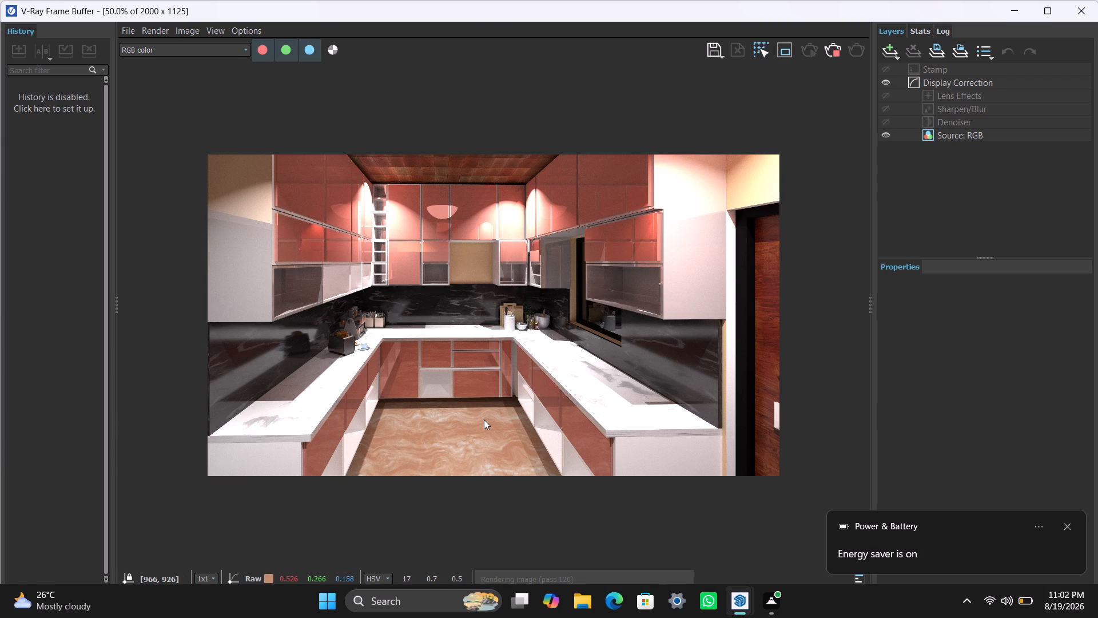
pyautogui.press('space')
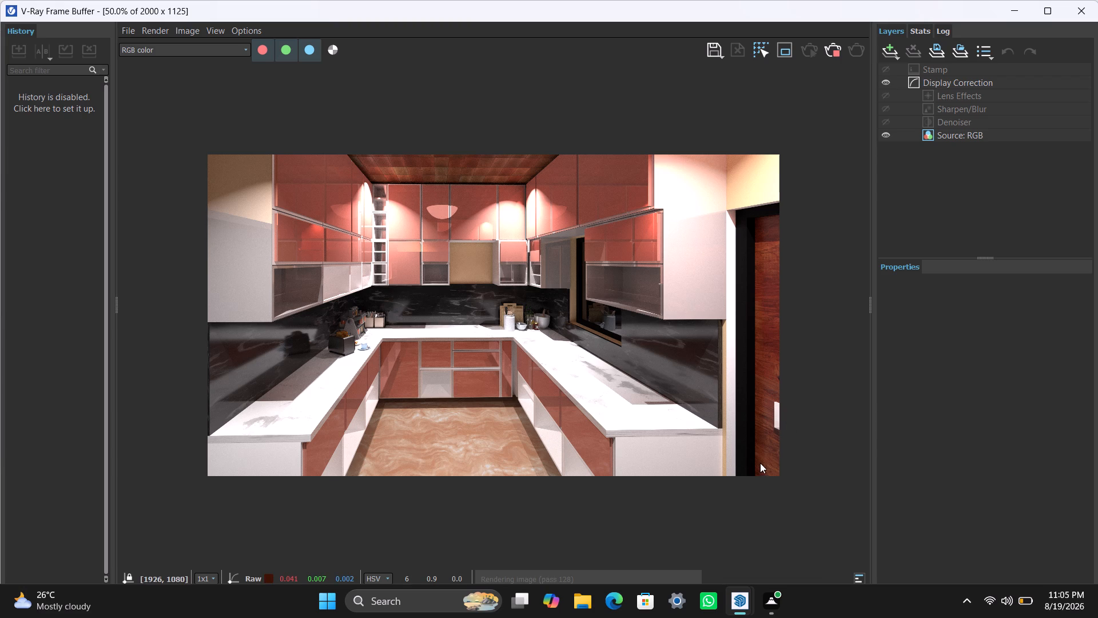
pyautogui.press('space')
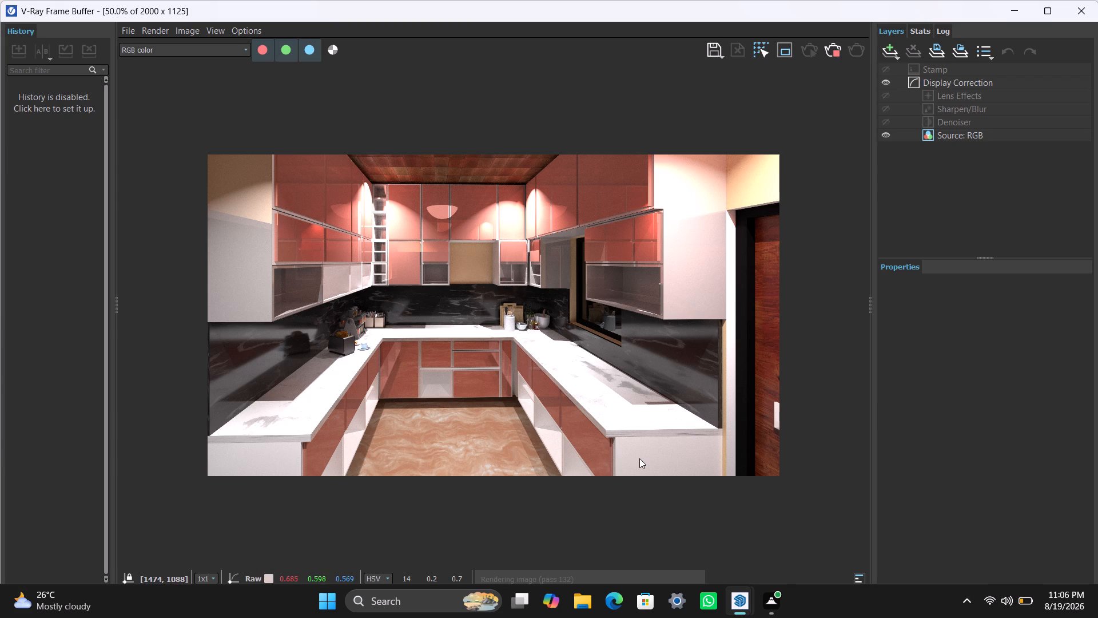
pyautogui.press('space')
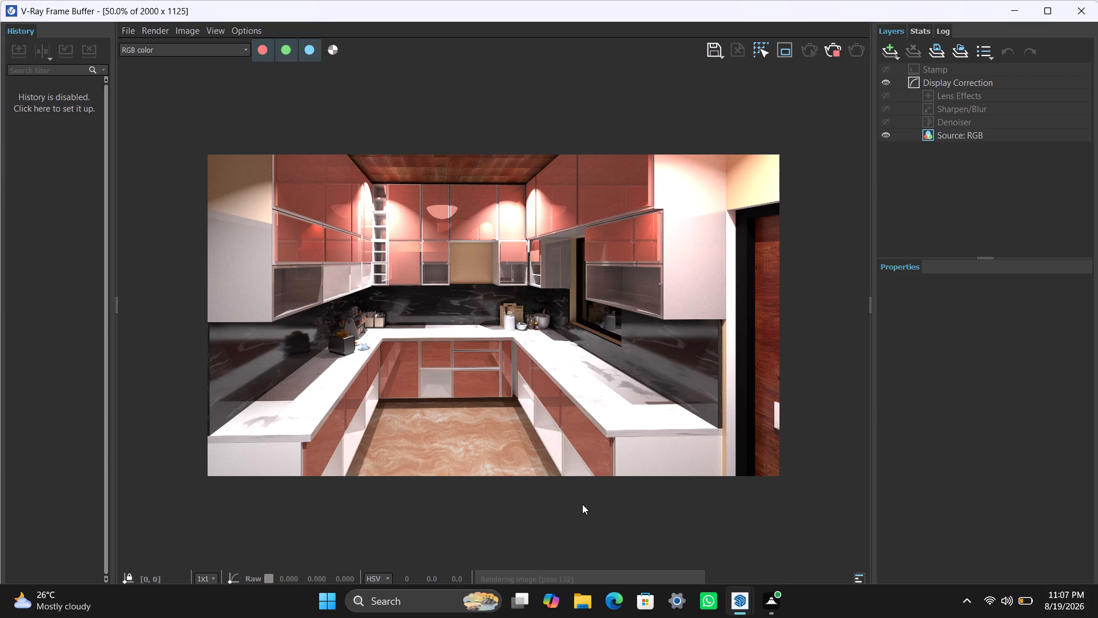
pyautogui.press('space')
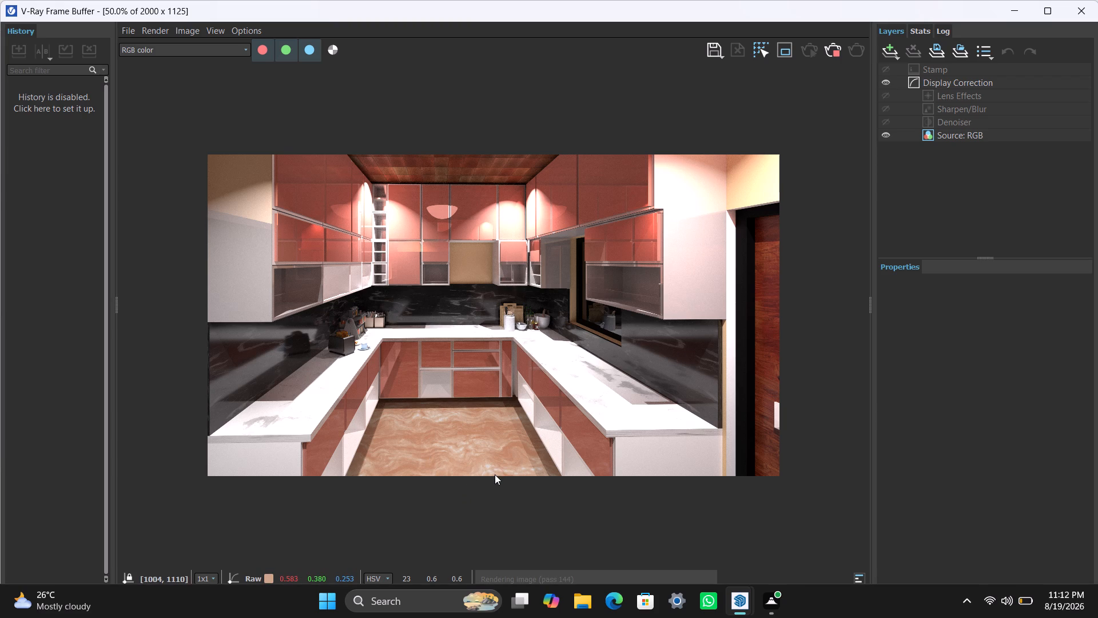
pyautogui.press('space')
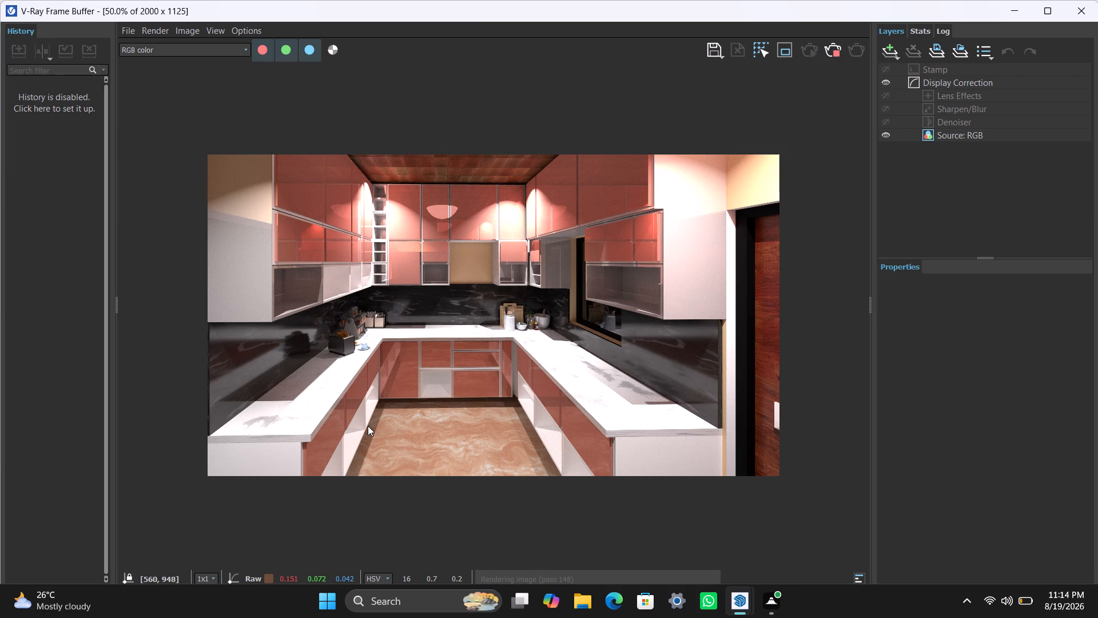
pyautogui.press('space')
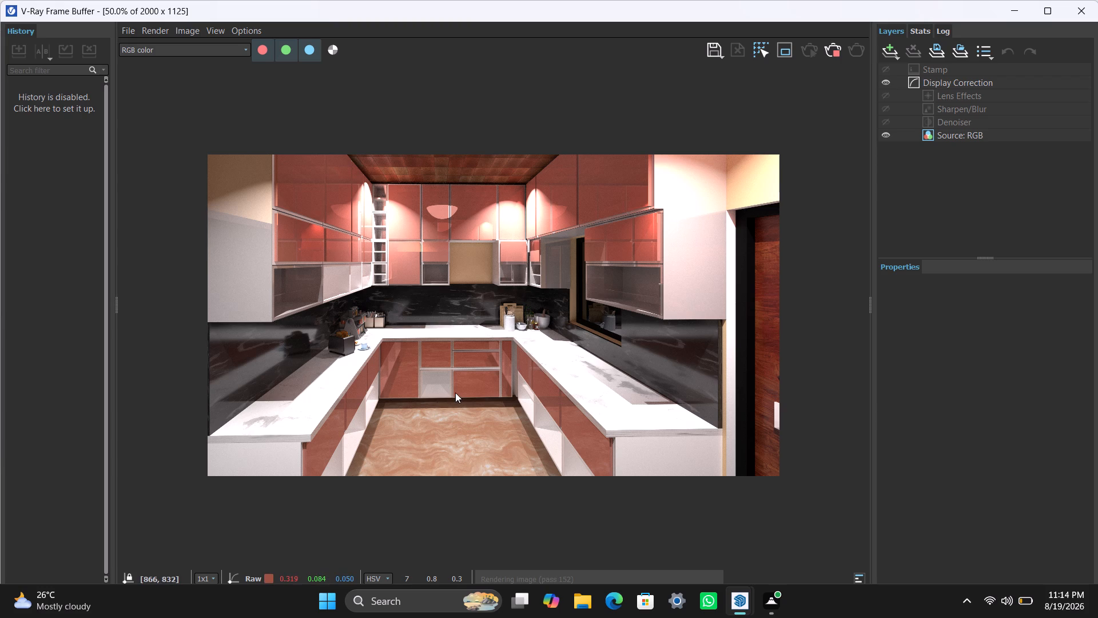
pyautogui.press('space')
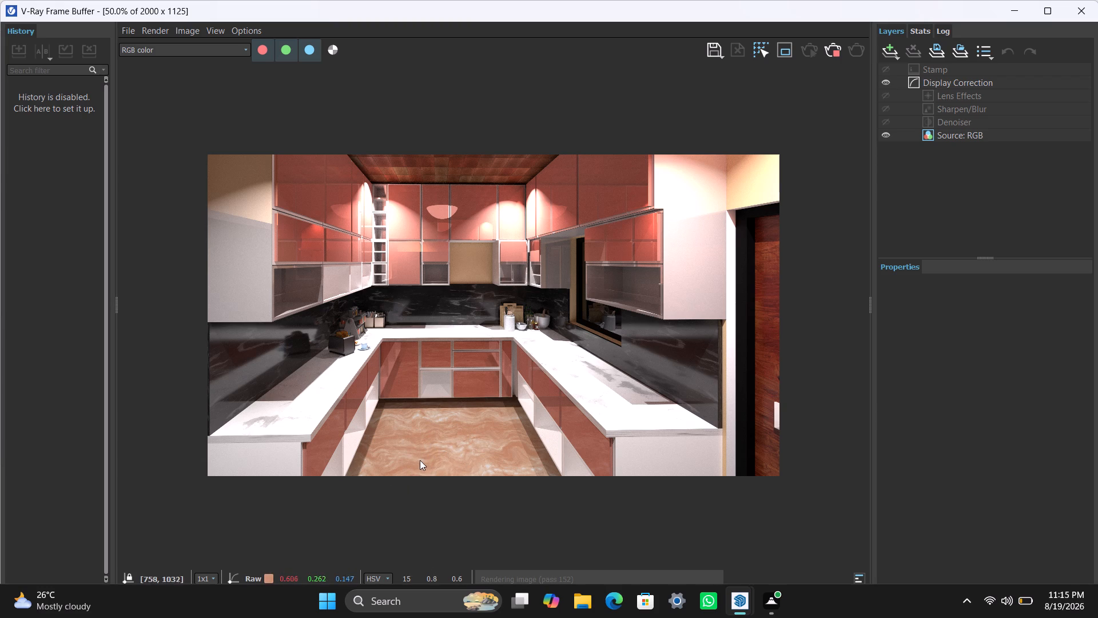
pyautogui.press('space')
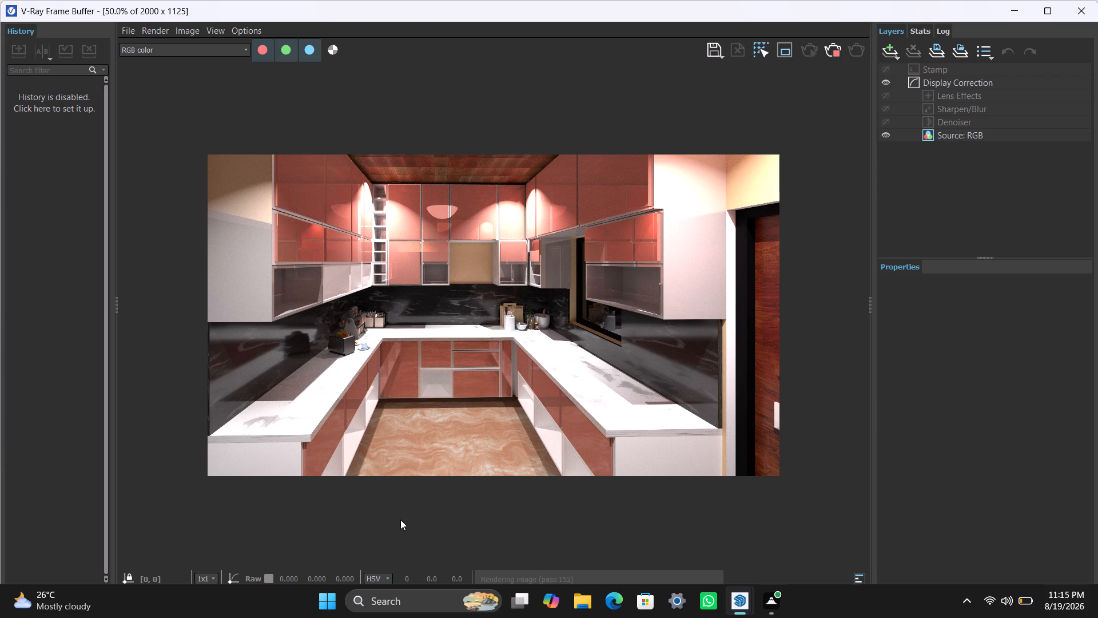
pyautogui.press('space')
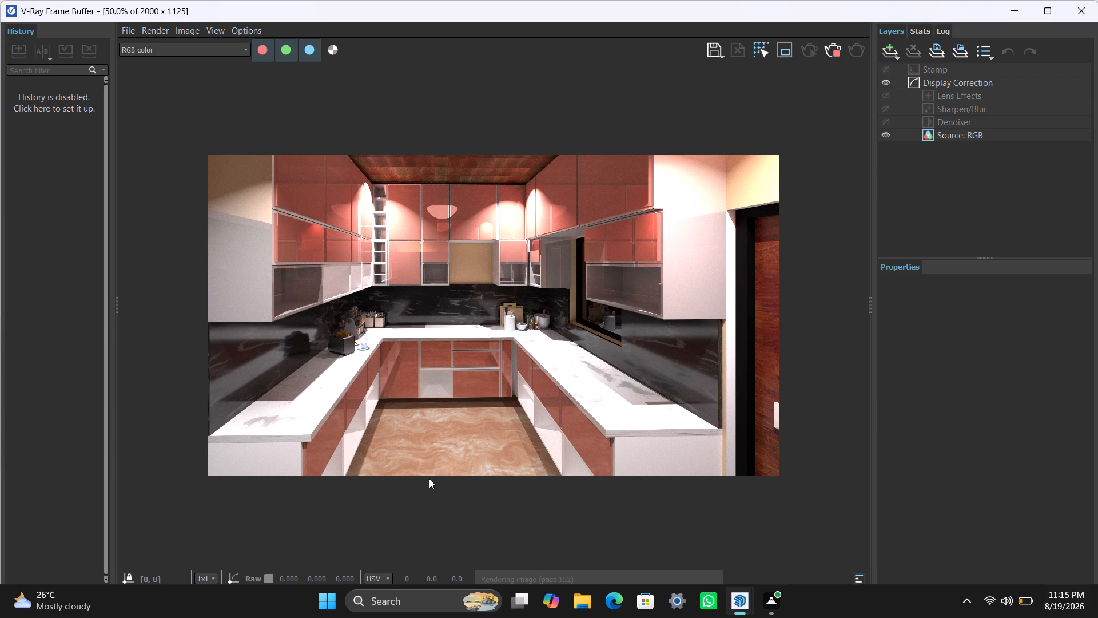
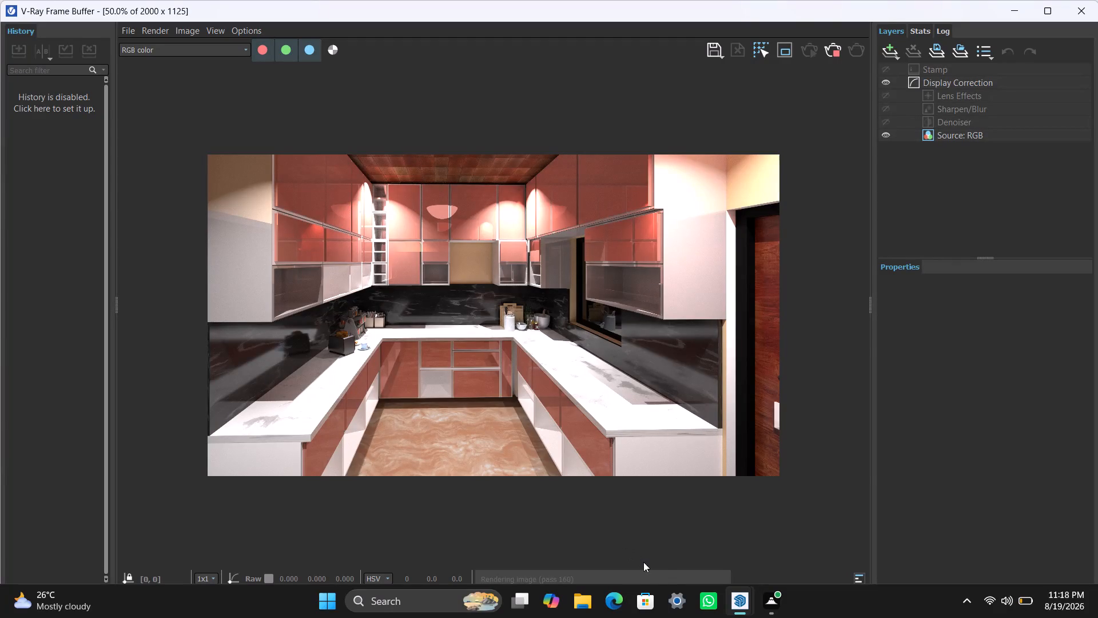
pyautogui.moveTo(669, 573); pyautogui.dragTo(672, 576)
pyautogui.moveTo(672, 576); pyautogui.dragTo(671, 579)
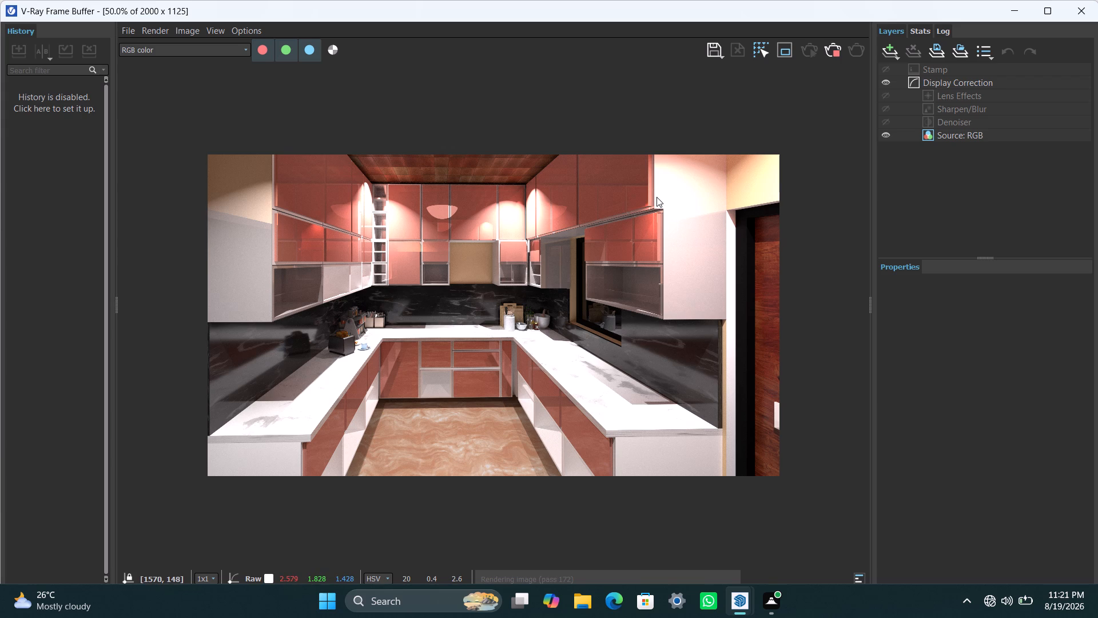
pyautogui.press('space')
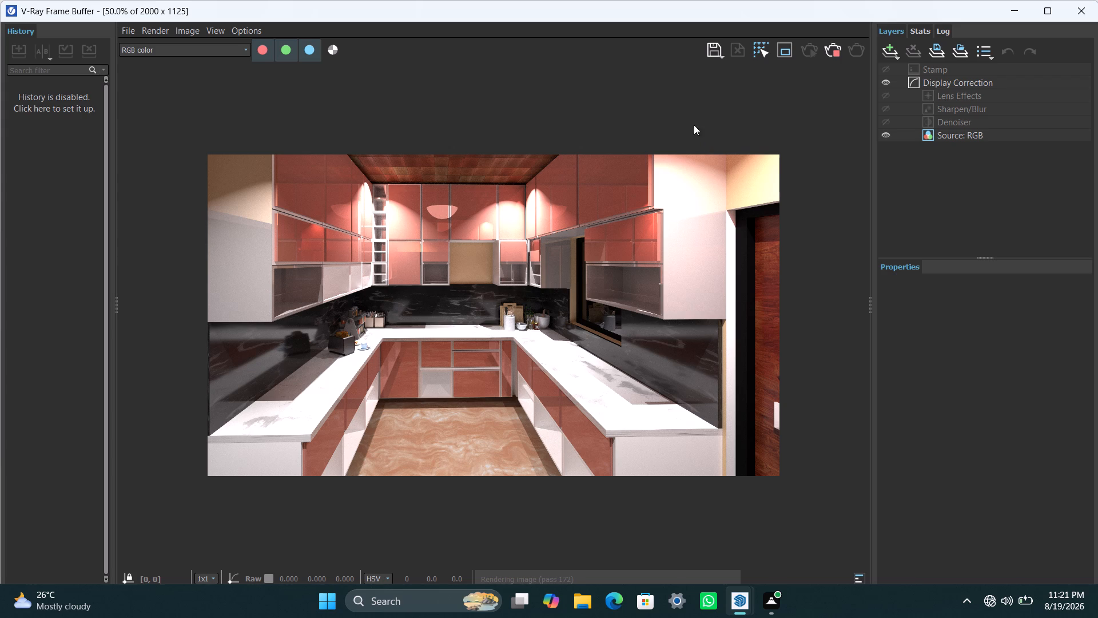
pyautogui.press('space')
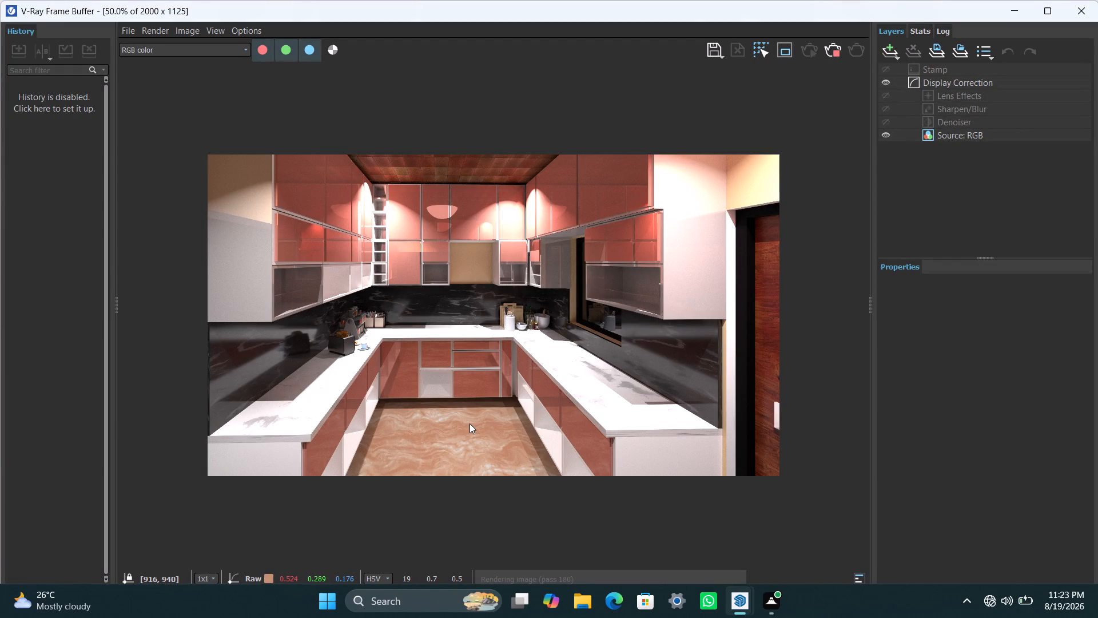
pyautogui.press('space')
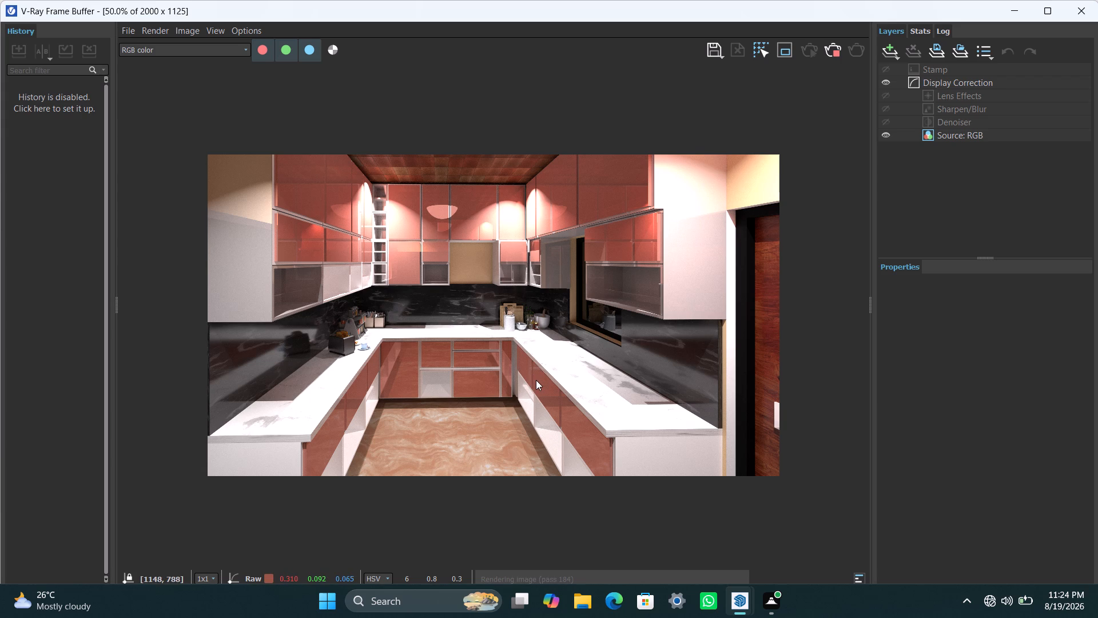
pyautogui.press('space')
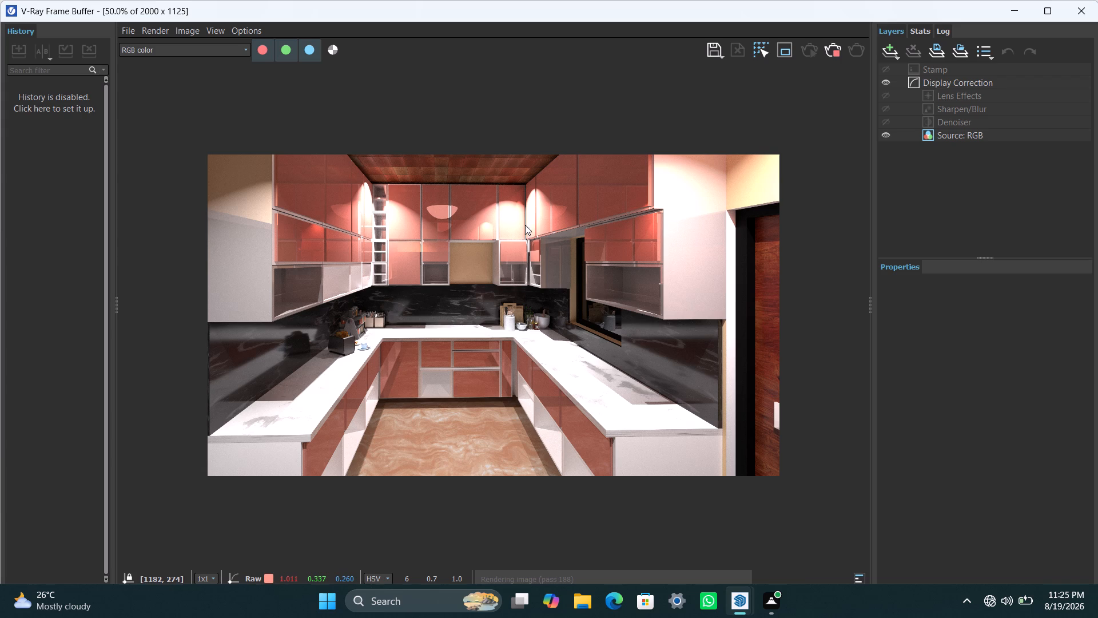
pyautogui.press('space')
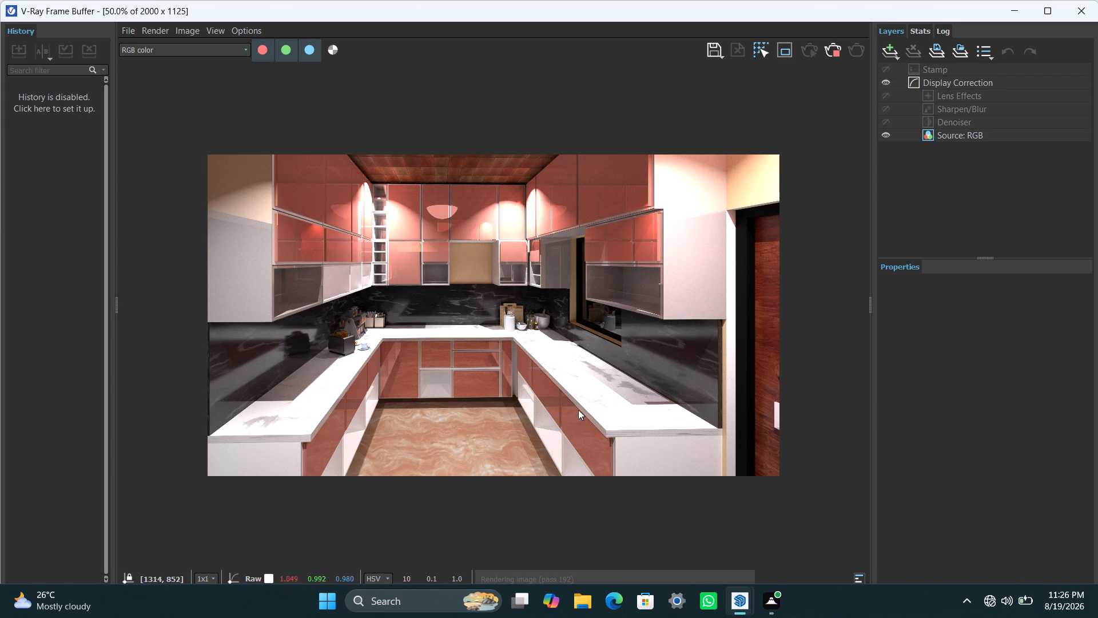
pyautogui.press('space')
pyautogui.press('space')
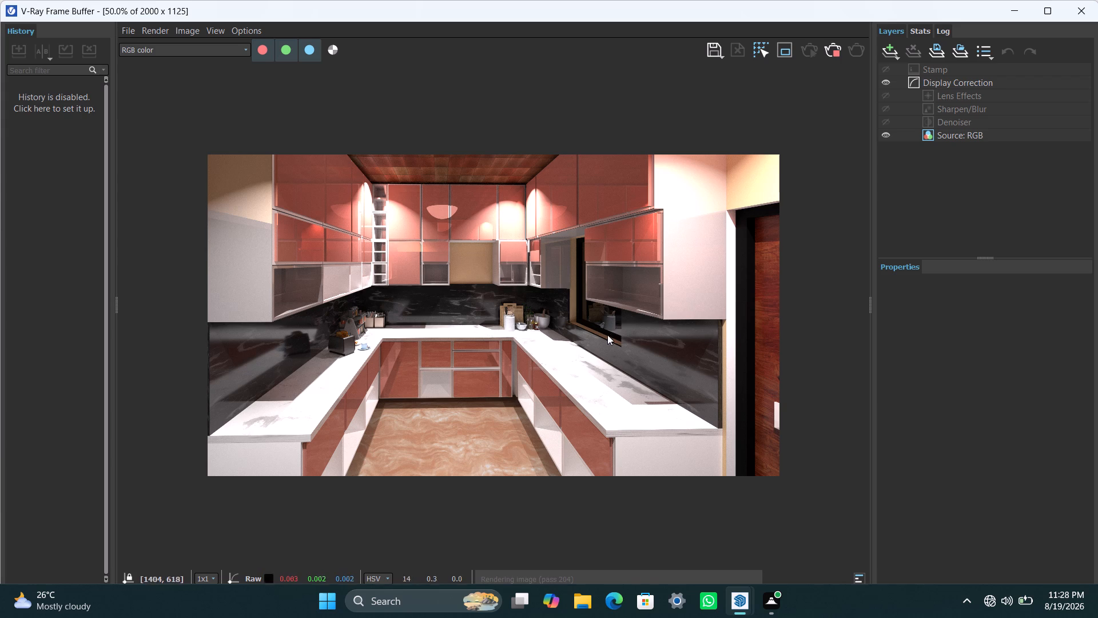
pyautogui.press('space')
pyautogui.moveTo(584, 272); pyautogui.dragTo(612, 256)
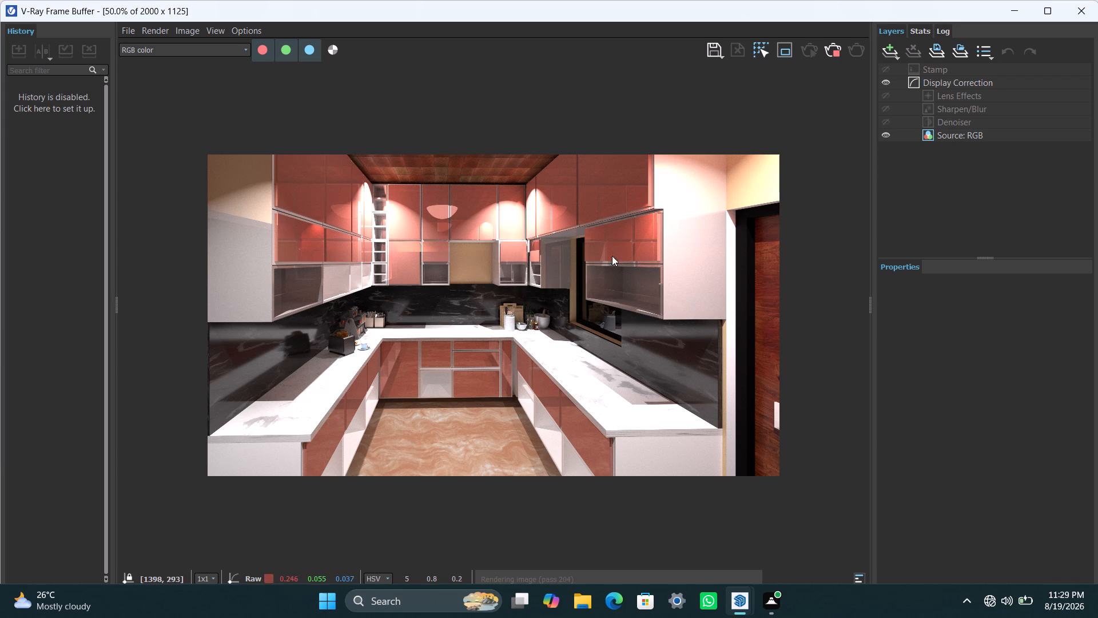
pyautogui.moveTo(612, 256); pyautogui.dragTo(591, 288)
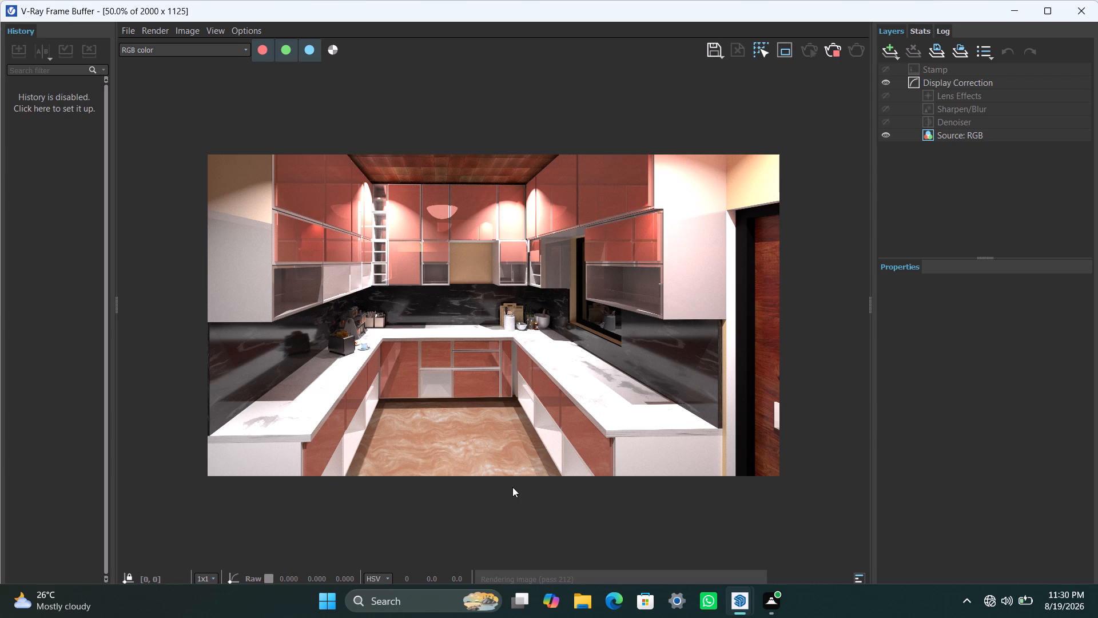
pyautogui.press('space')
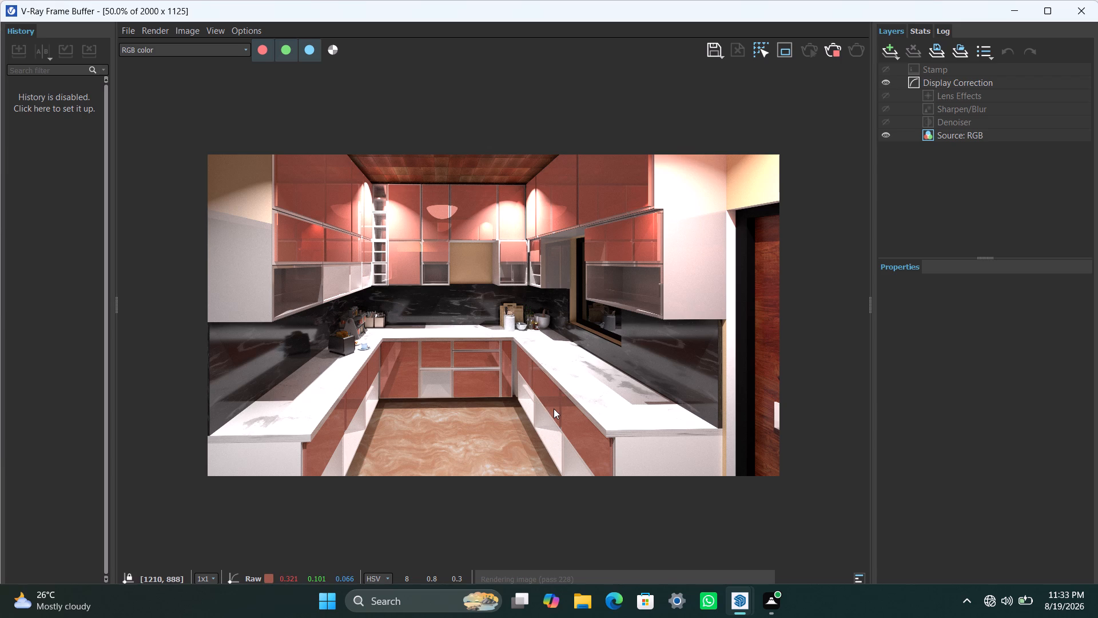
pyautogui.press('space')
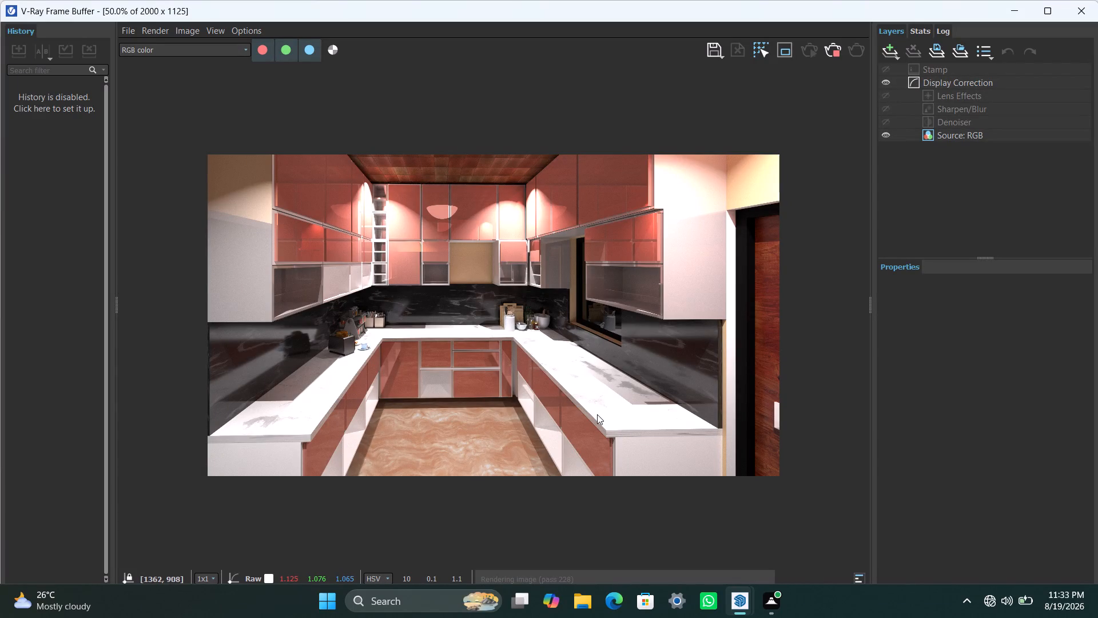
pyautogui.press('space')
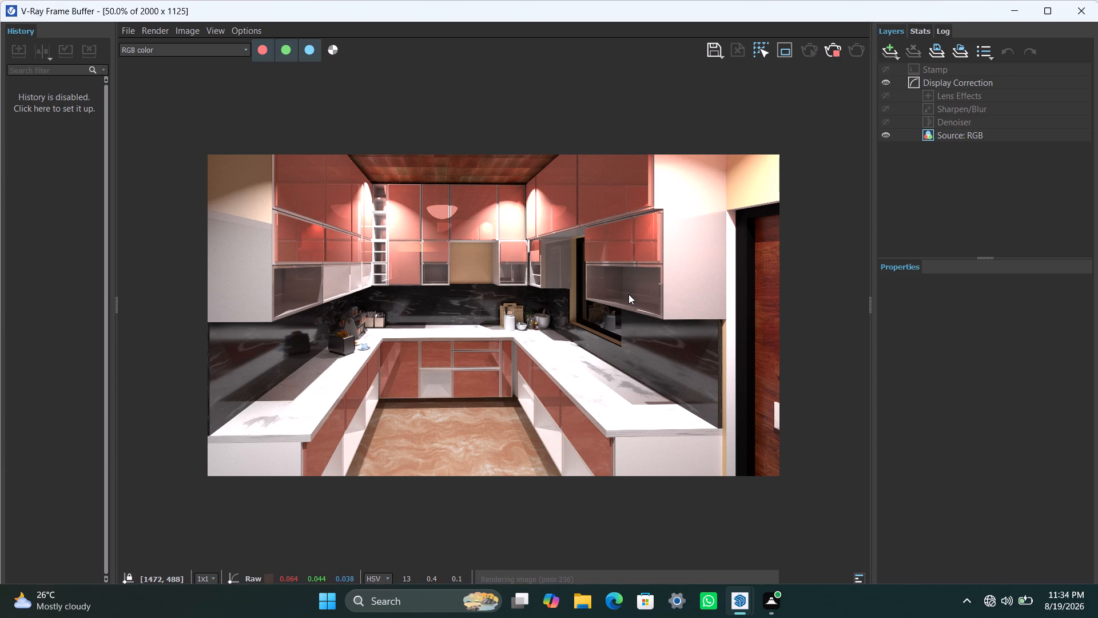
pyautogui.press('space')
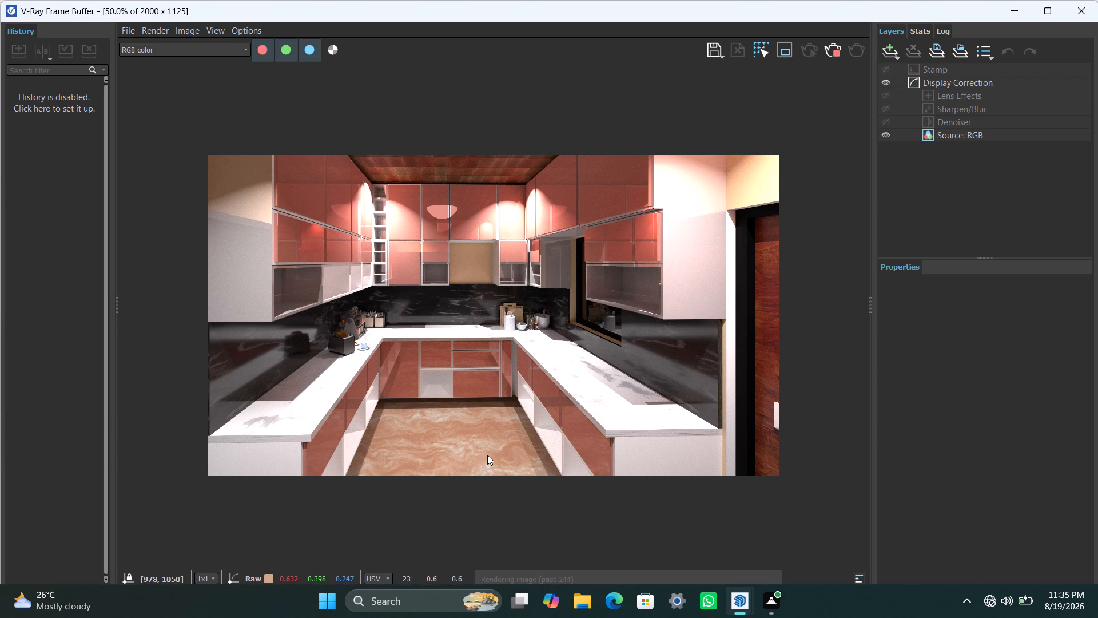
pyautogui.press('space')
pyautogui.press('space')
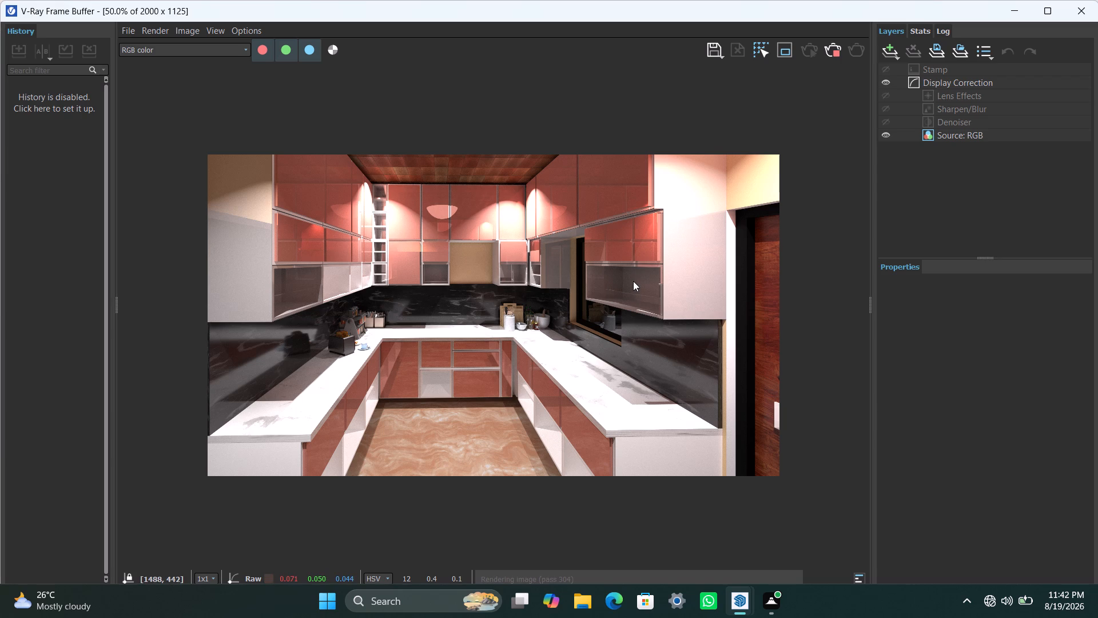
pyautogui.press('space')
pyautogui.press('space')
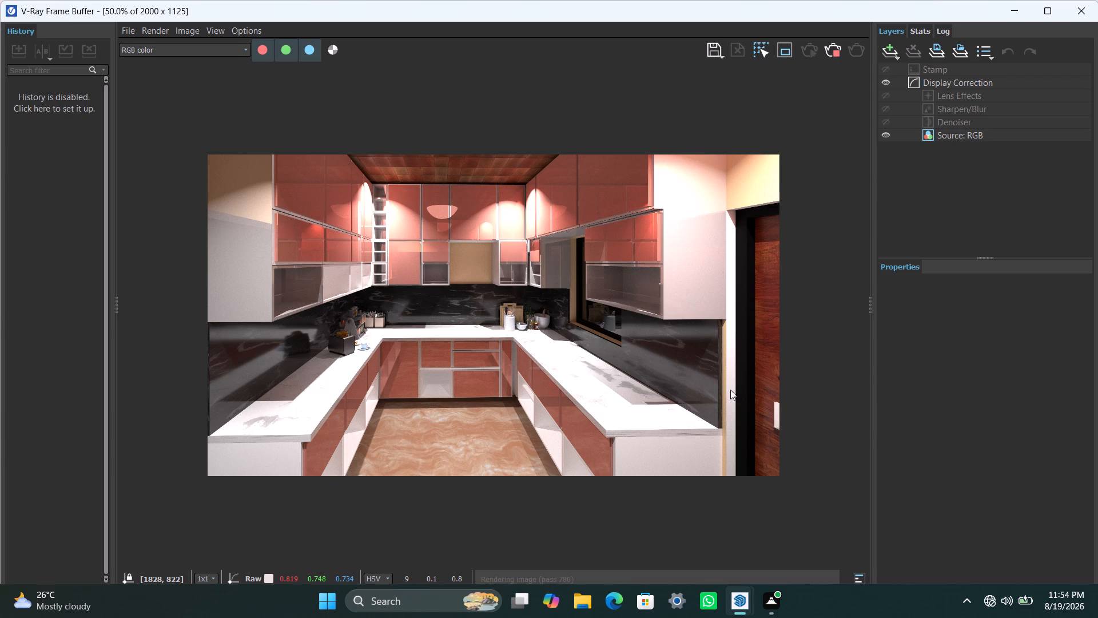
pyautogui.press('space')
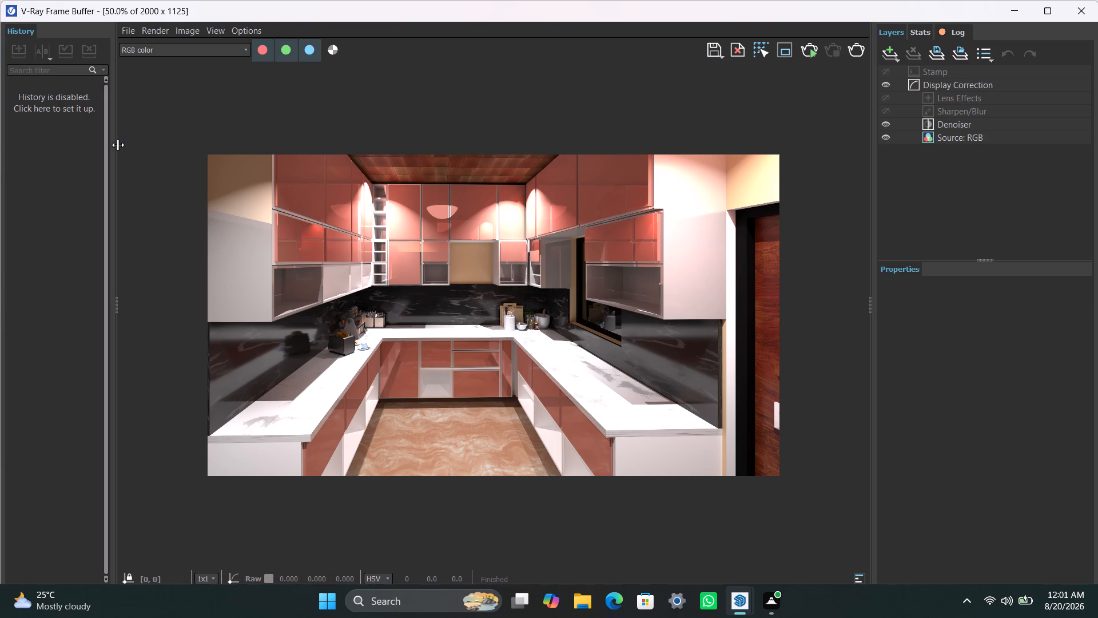
# Save the finished kitchen render as a PNG image named "Final render modern kitchen" in the internship folder on the Desktop.
pyautogui.click(128, 35)
pyautogui.click(150, 45)
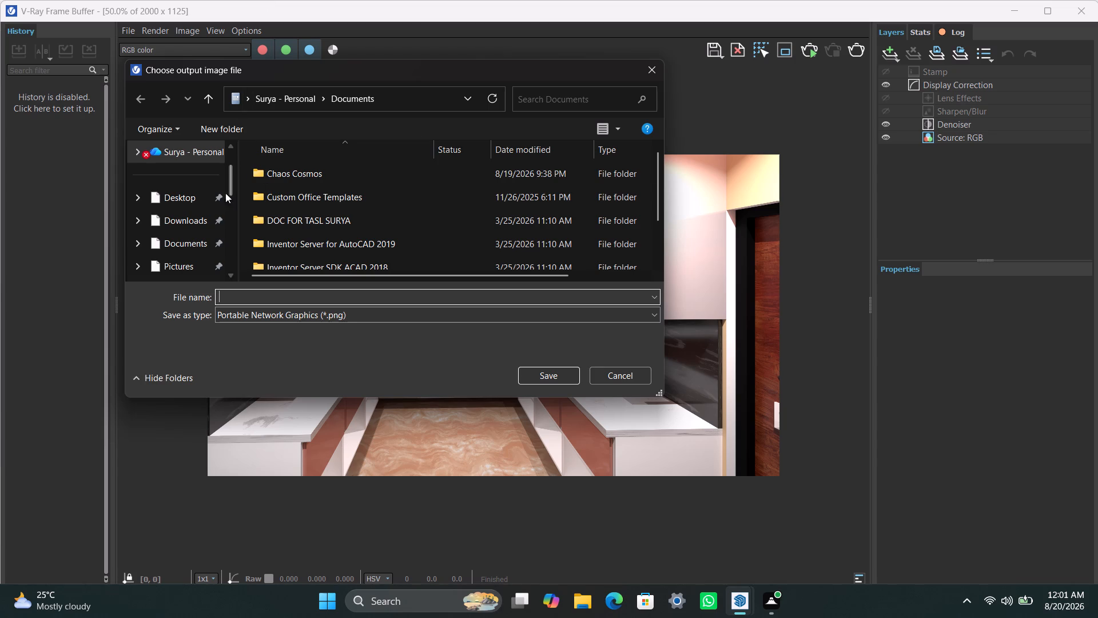
pyautogui.doubleClick(172, 202)
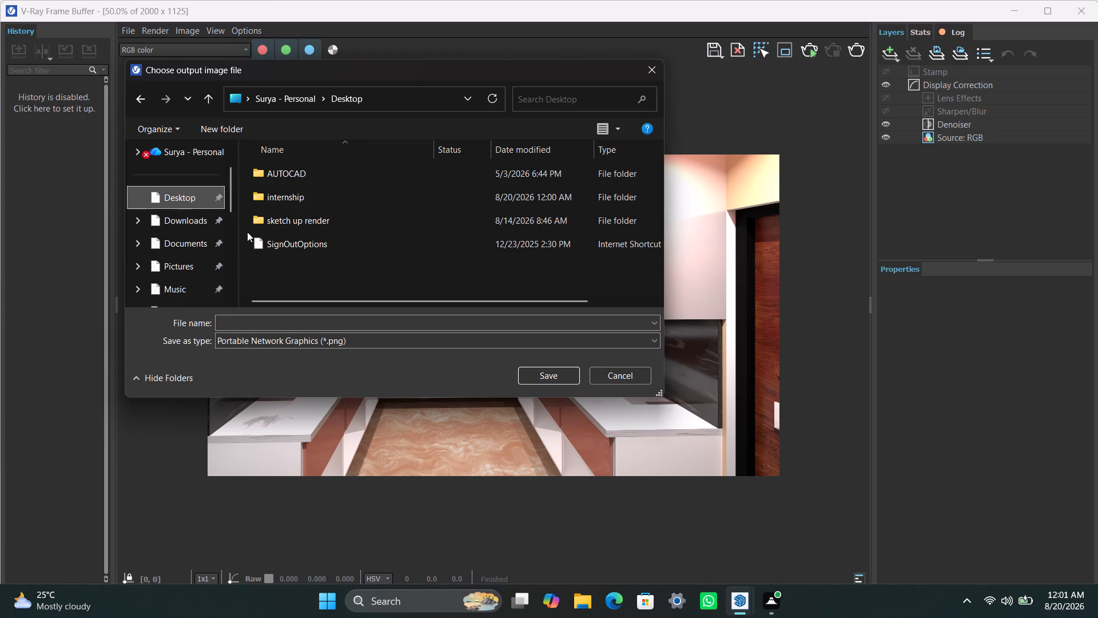
pyautogui.doubleClick(314, 204)
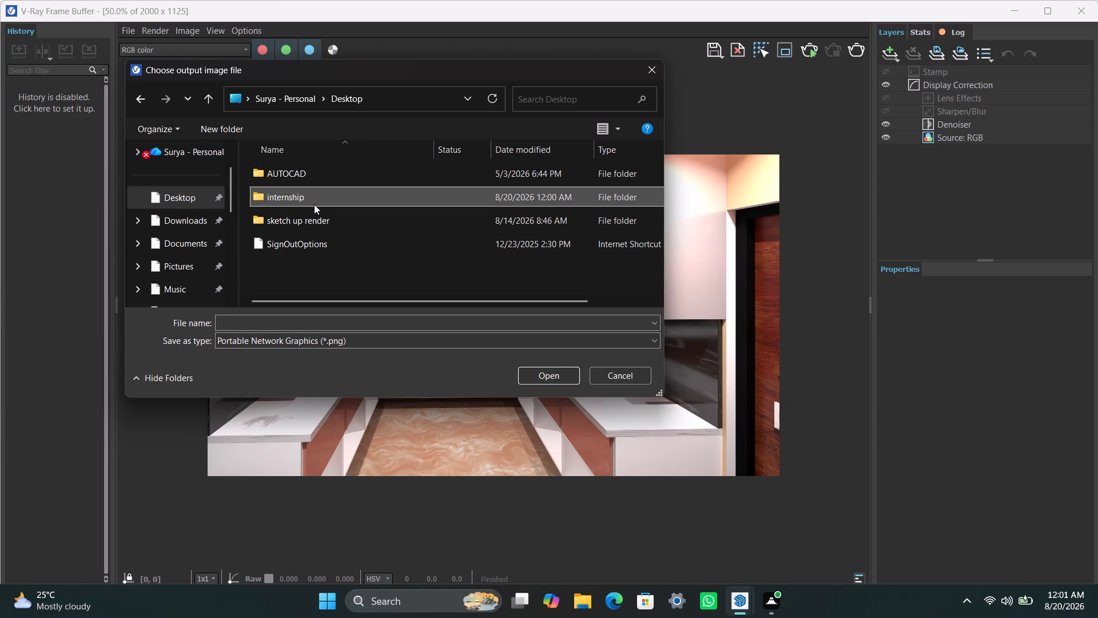
pyautogui.click(268, 319)
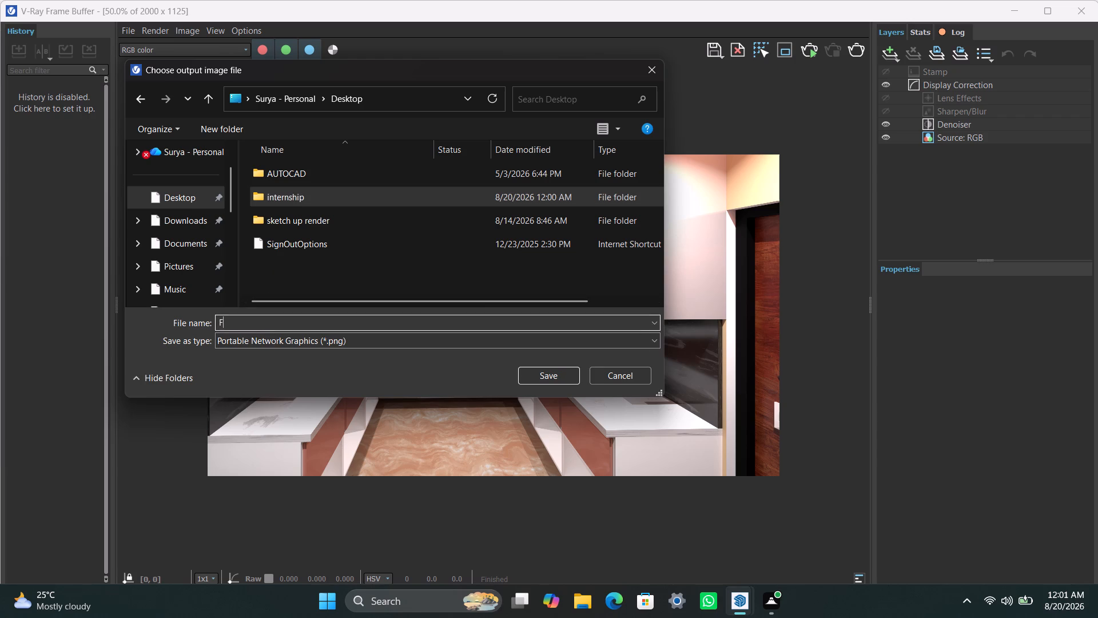
pyautogui.write('innal')
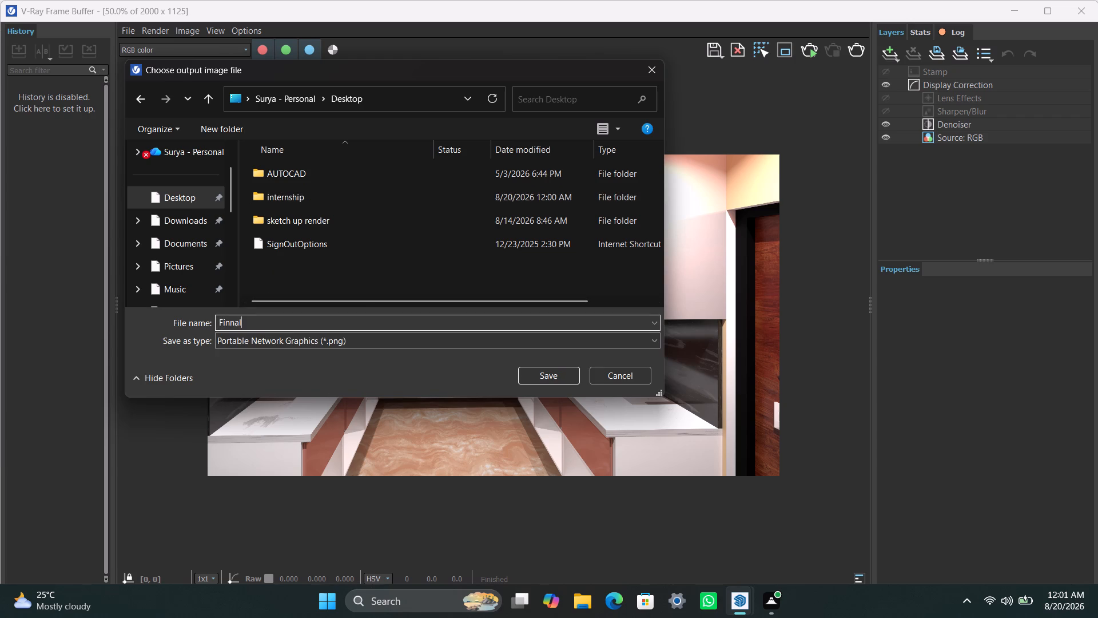
pyautogui.press('BackSpace')
pyautogui.press('BackSpace')
pyautogui.press('BackSpace')
pyautogui.write('al render')
pyautogui.press('space')
pyautogui.press('k')
pyautogui.press('BackSpace')
pyautogui.write('modern kitec')
pyautogui.press('BackSpace')
pyautogui.press('BackSpace')
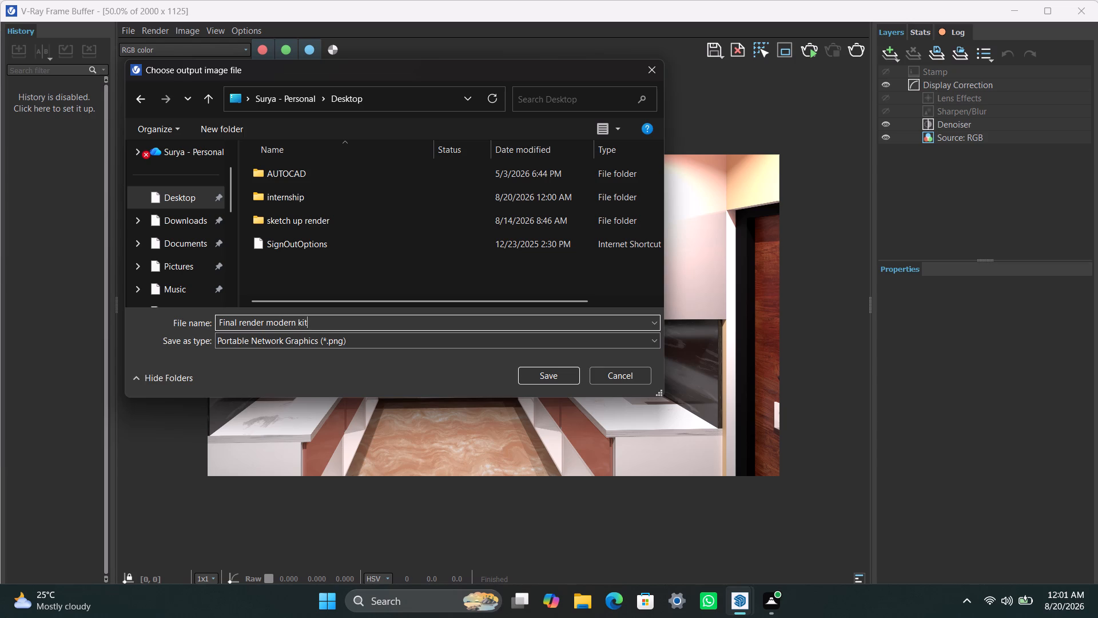
pyautogui.write('chen')
pyautogui.click(283, 197)
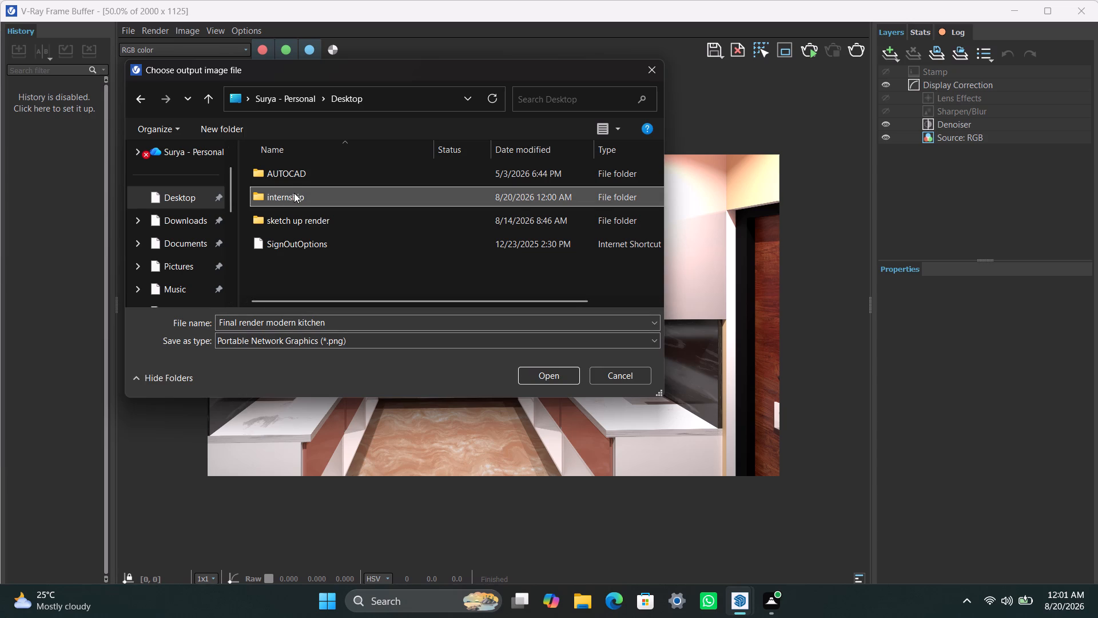
pyautogui.doubleClick(294, 193)
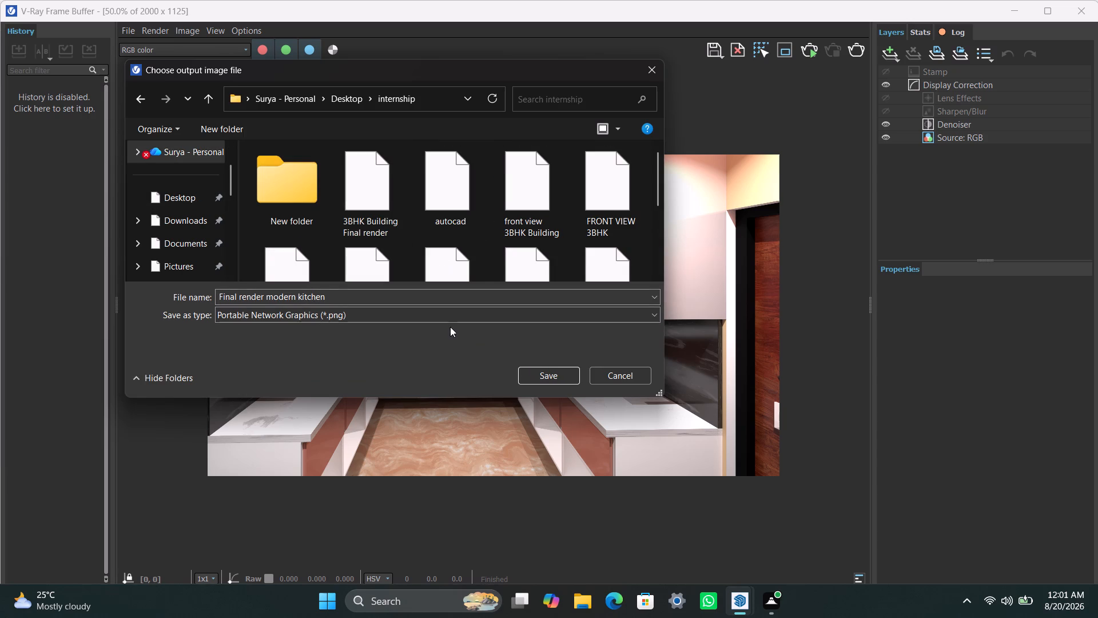
pyautogui.click(538, 374)
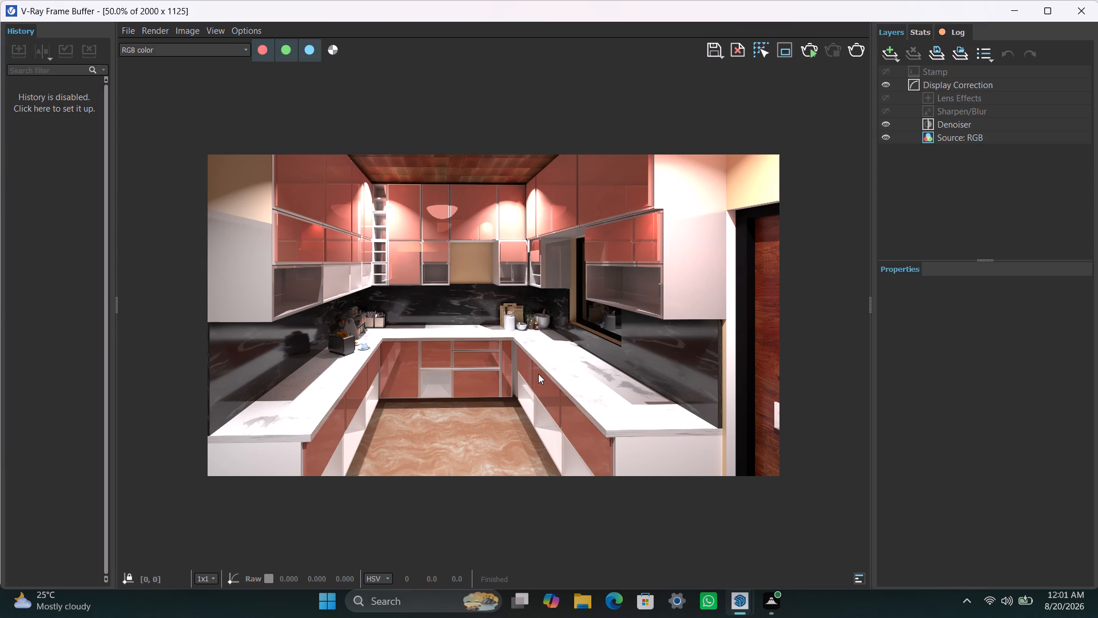
pyautogui.hotkey('ctrl', 's')
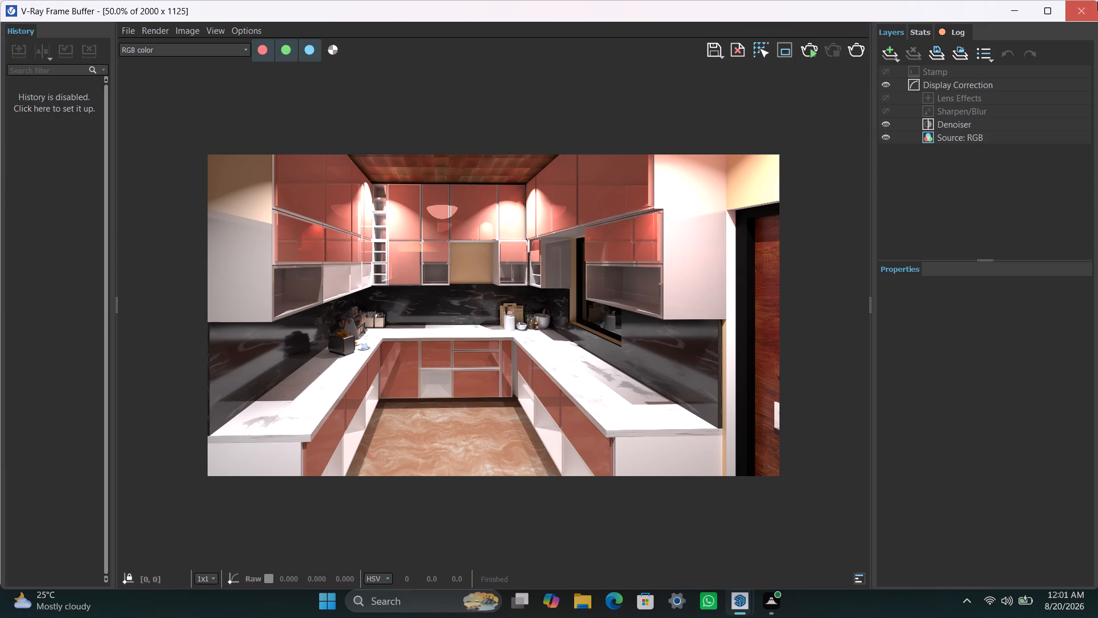
# Close the render frame buffer and save the model as MODERN kitchen in the internship folder, replacing the existing SketchUp file.
pyautogui.click(1089, 9)
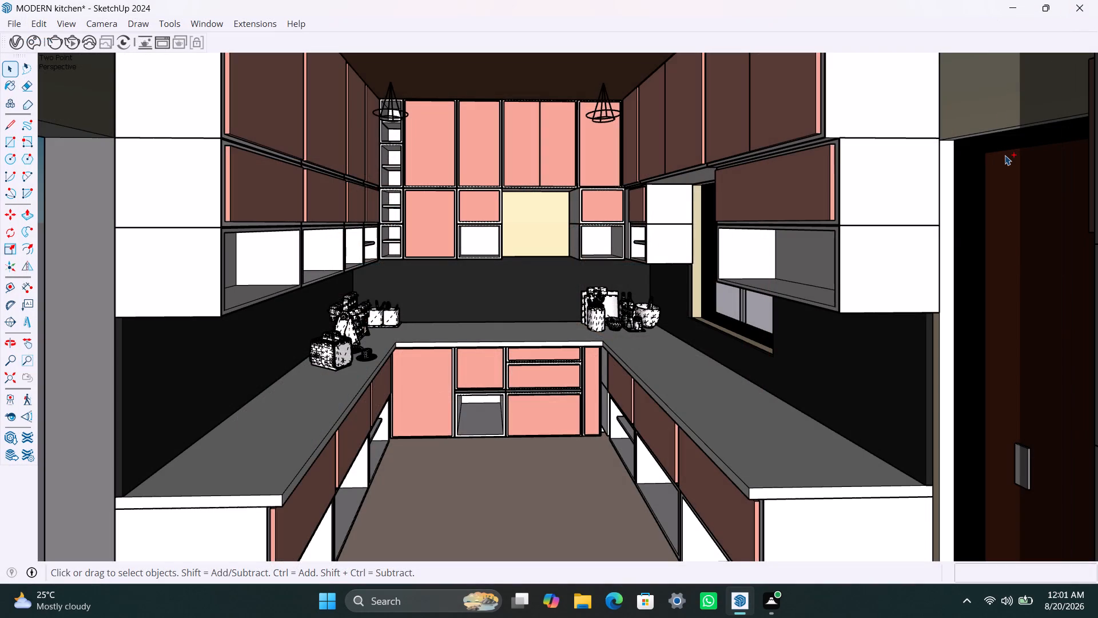
pyautogui.hotkey('ctrl', 's')
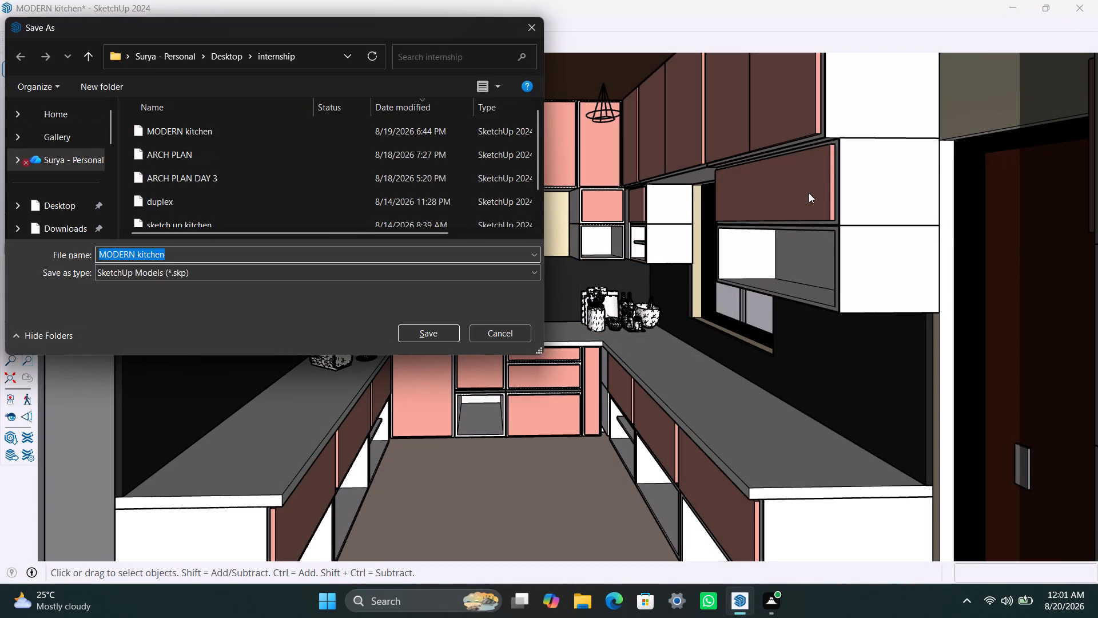
pyautogui.click(423, 328)
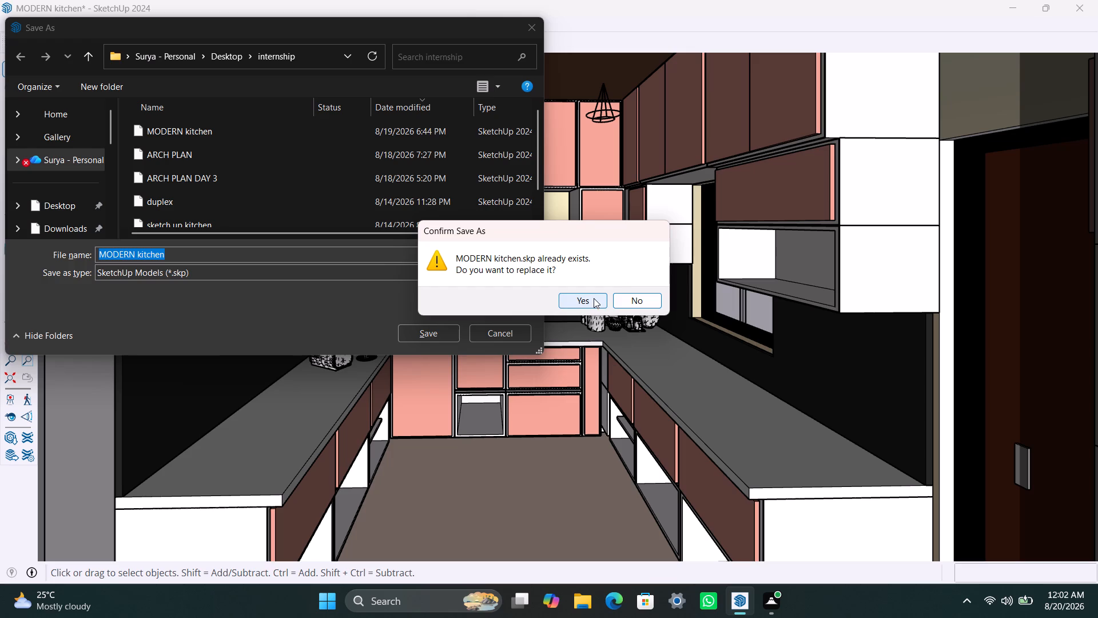
pyautogui.click(594, 298)
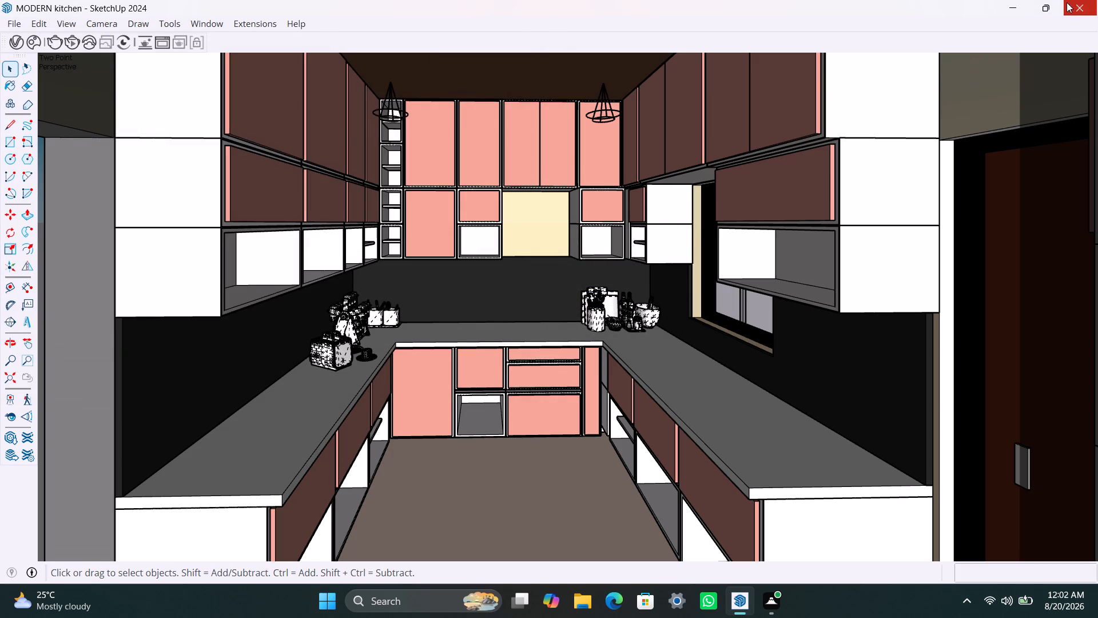
# Save the MODERN kitchen model once more and close SketchUp.
pyautogui.hotkey('ctrl', 's')
pyautogui.click(1088, 3)
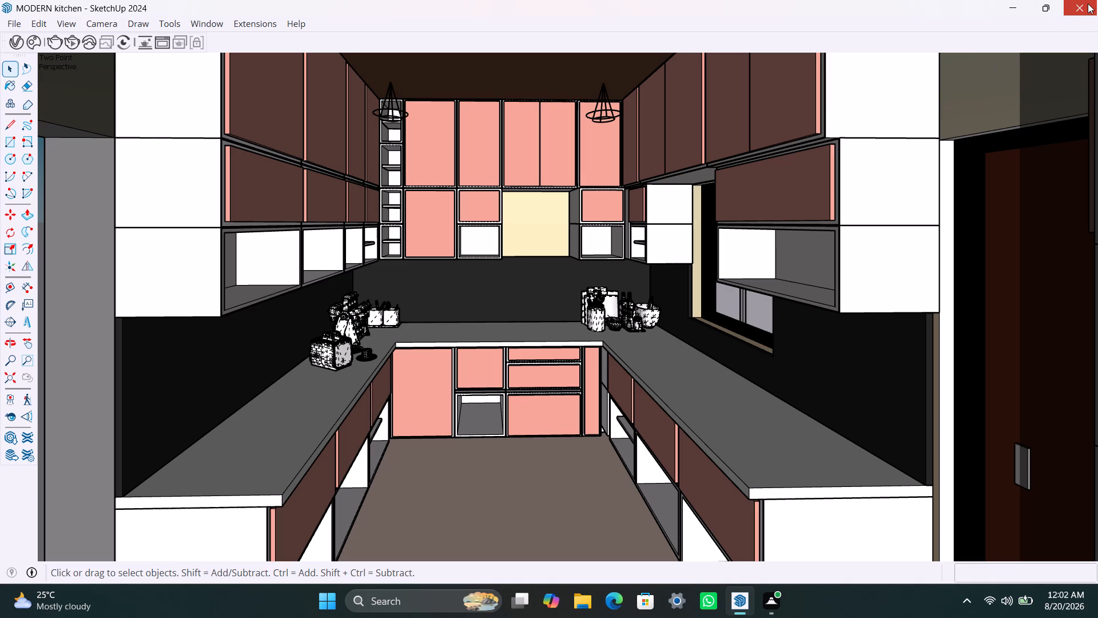